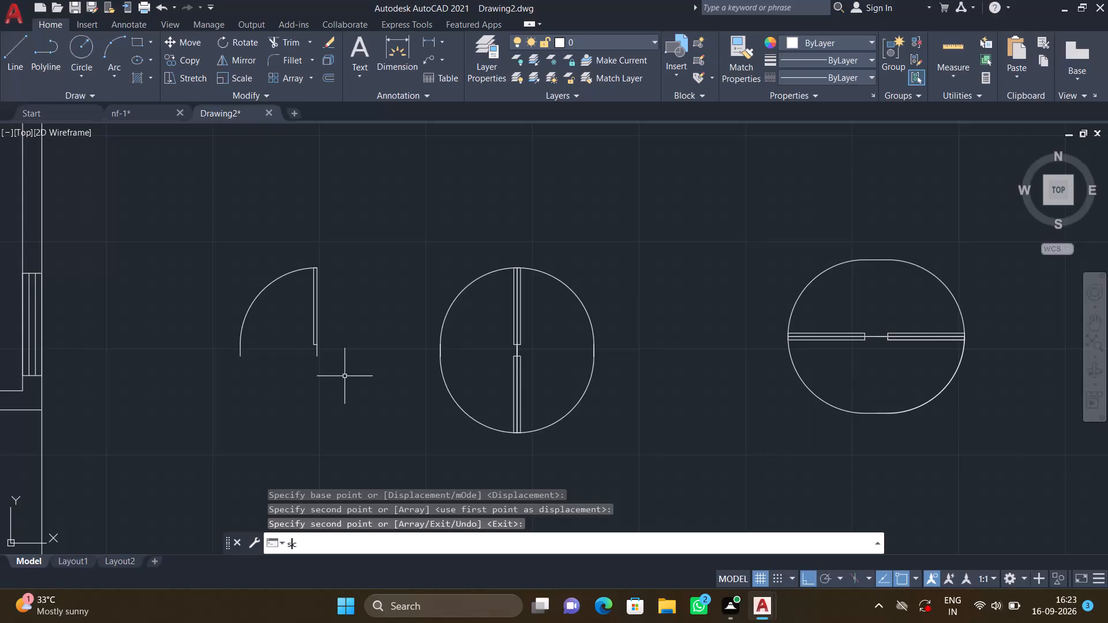
# Scale the loose quarter door beside the house plan by reference, setting its opening width between jamb ends to 2'.
pyautogui.press('Return')
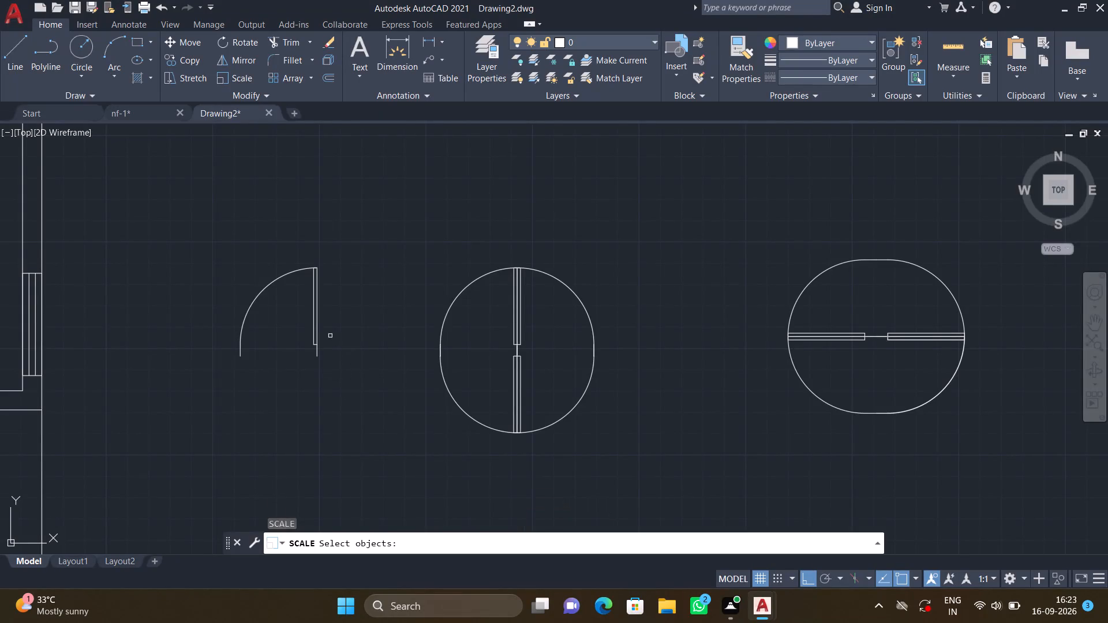
pyautogui.click(315, 317)
pyautogui.press('Return')
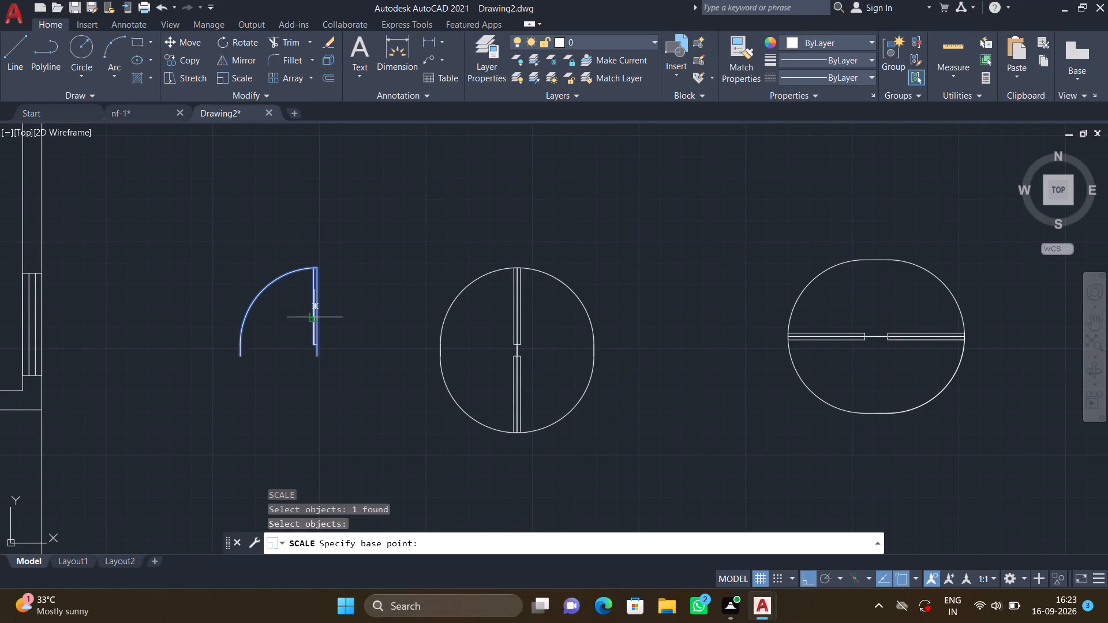
pyautogui.click(317, 360)
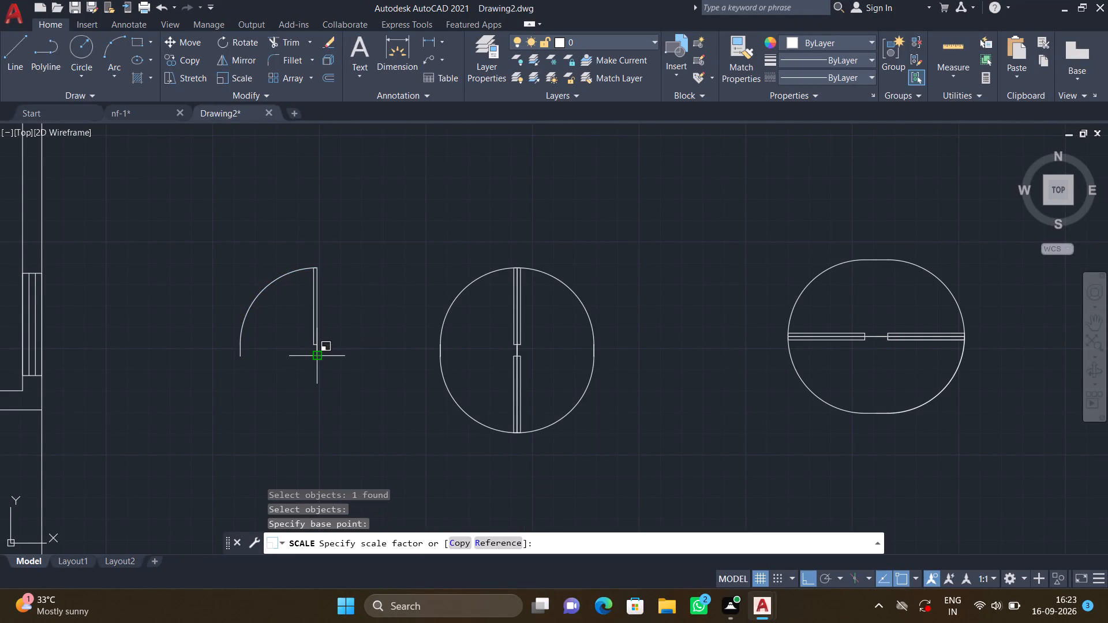
pyautogui.press('r')
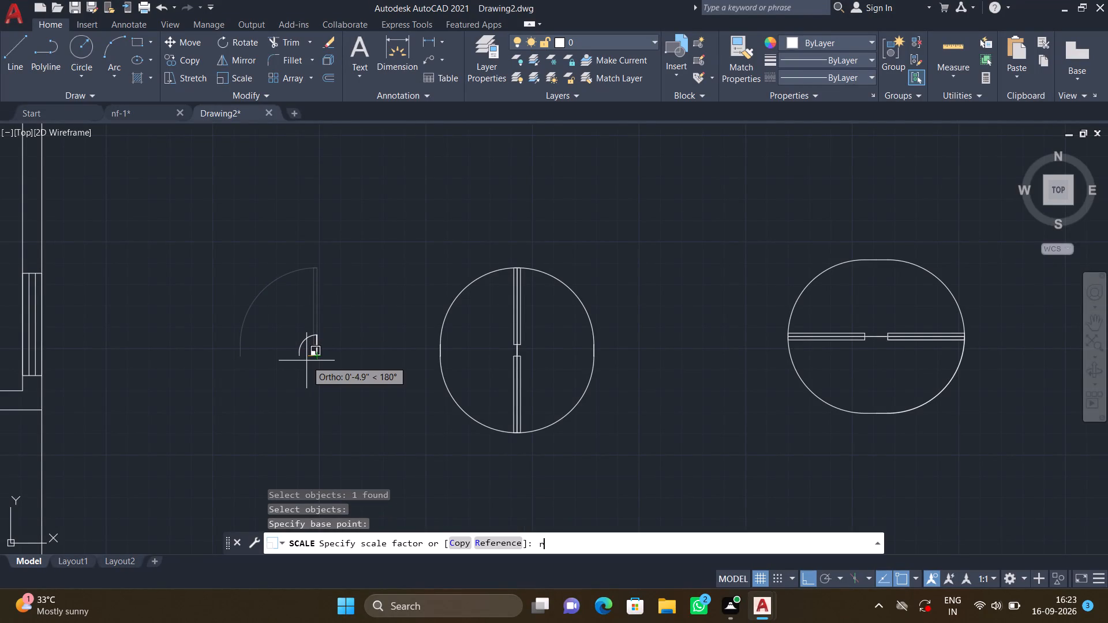
pyautogui.press('Return')
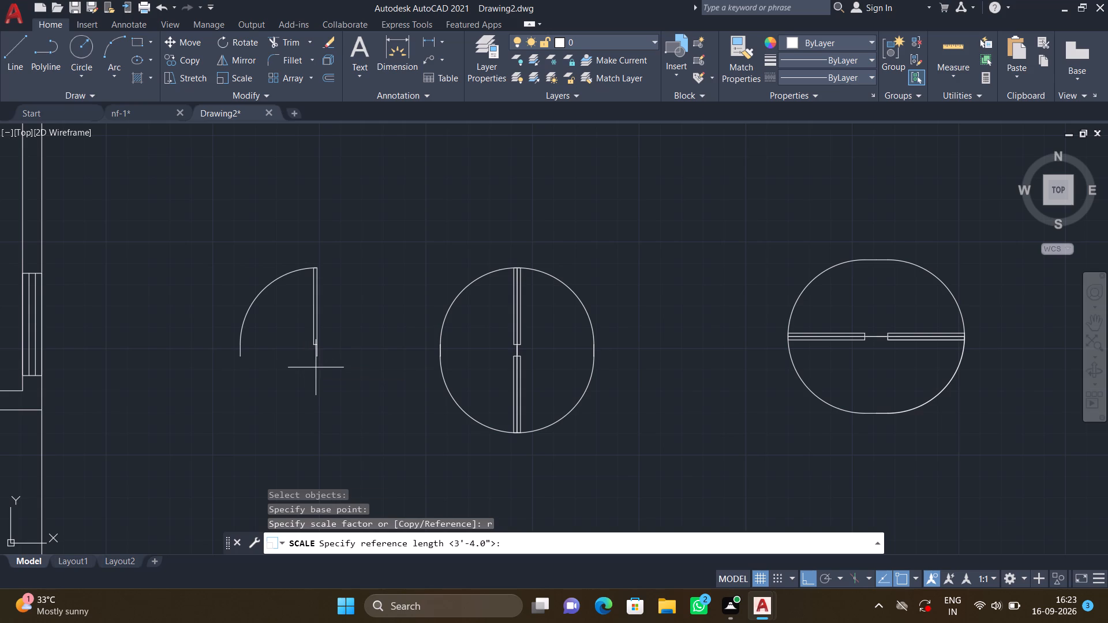
pyautogui.click(316, 356)
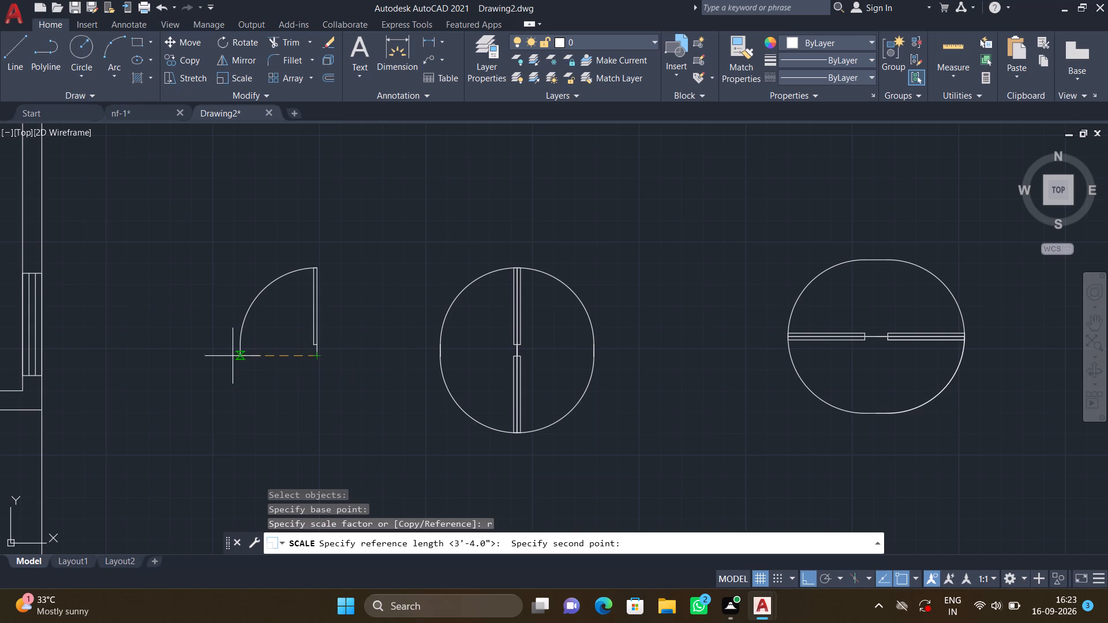
pyautogui.click(239, 357)
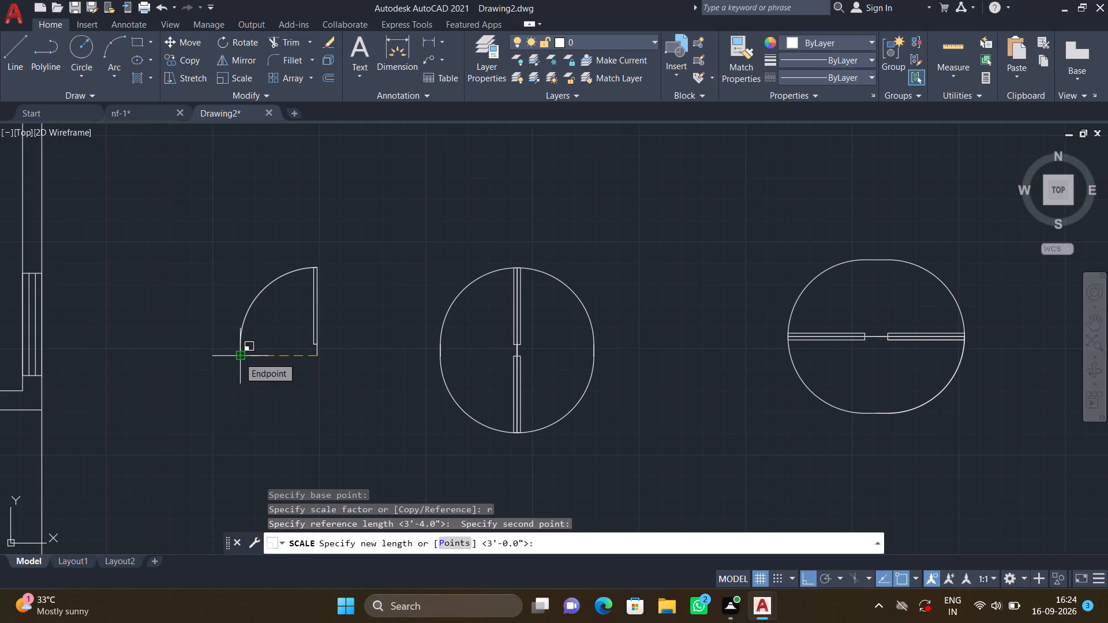
pyautogui.write("2'")
pyautogui.press('Return')
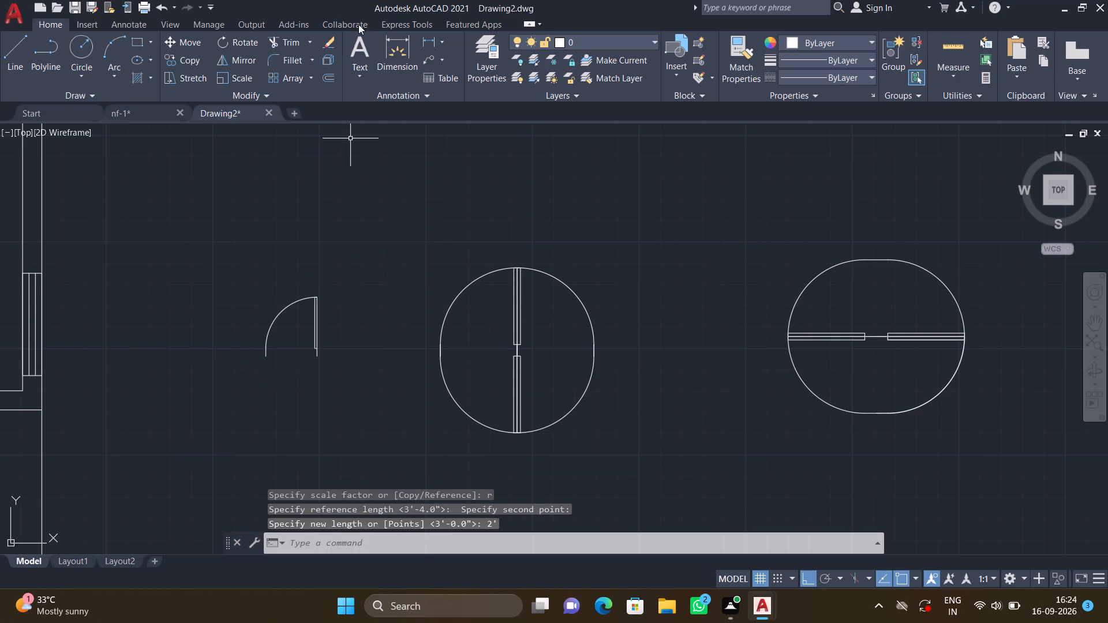
# Check the scaled door's opening width with a linear dimension between its jamb ends, without placing the dimension.
pyautogui.click(443, 40)
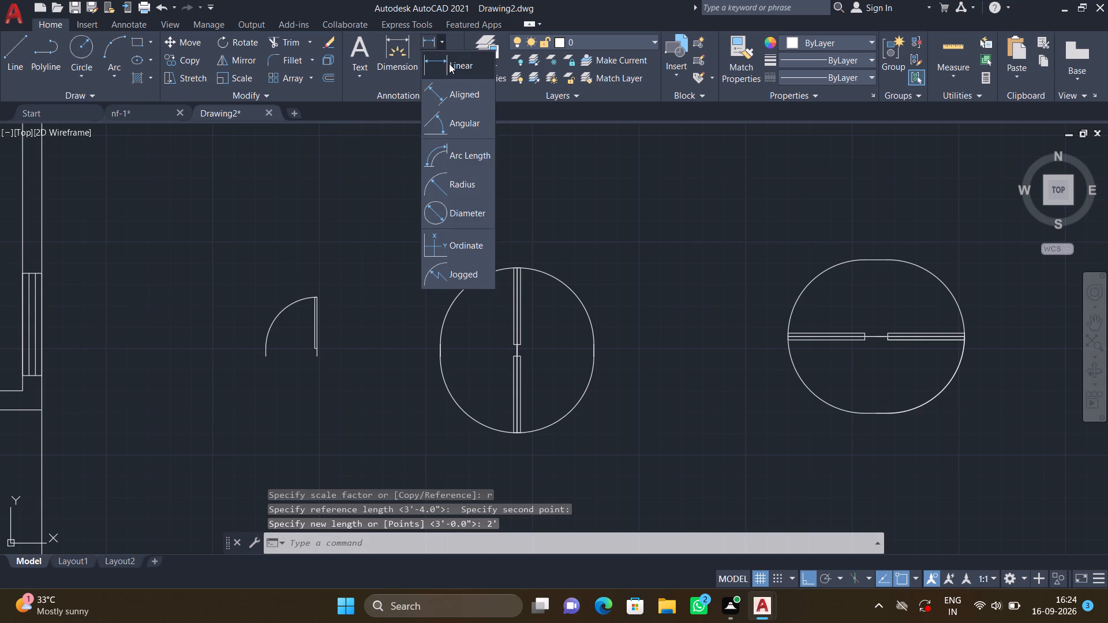
pyautogui.click(449, 63)
pyautogui.scroll(2, 267, 377)
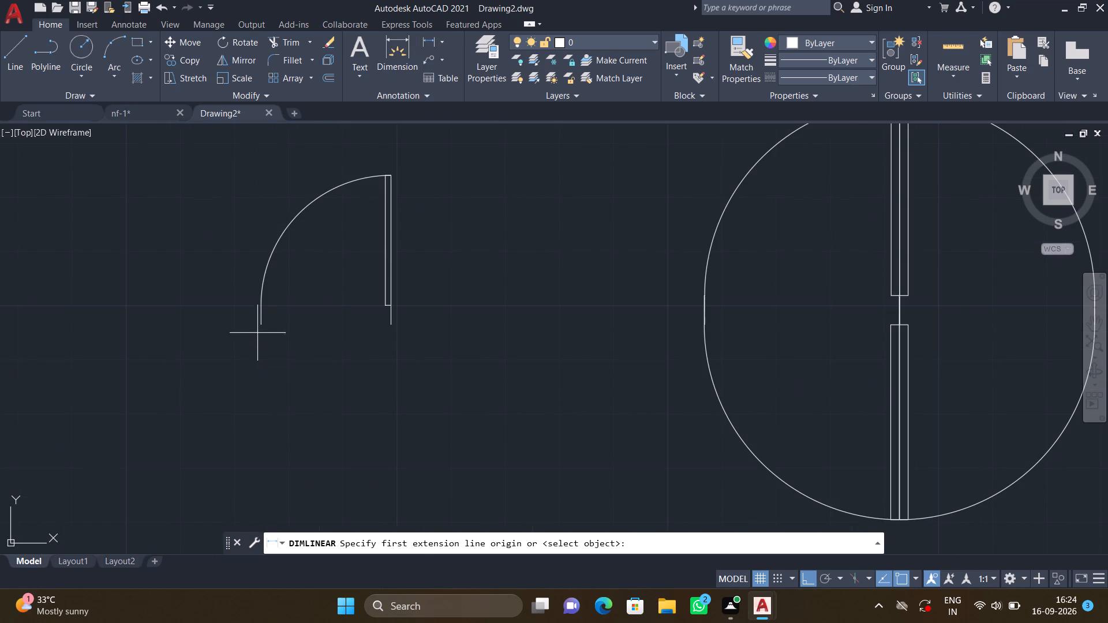
pyautogui.click(259, 318)
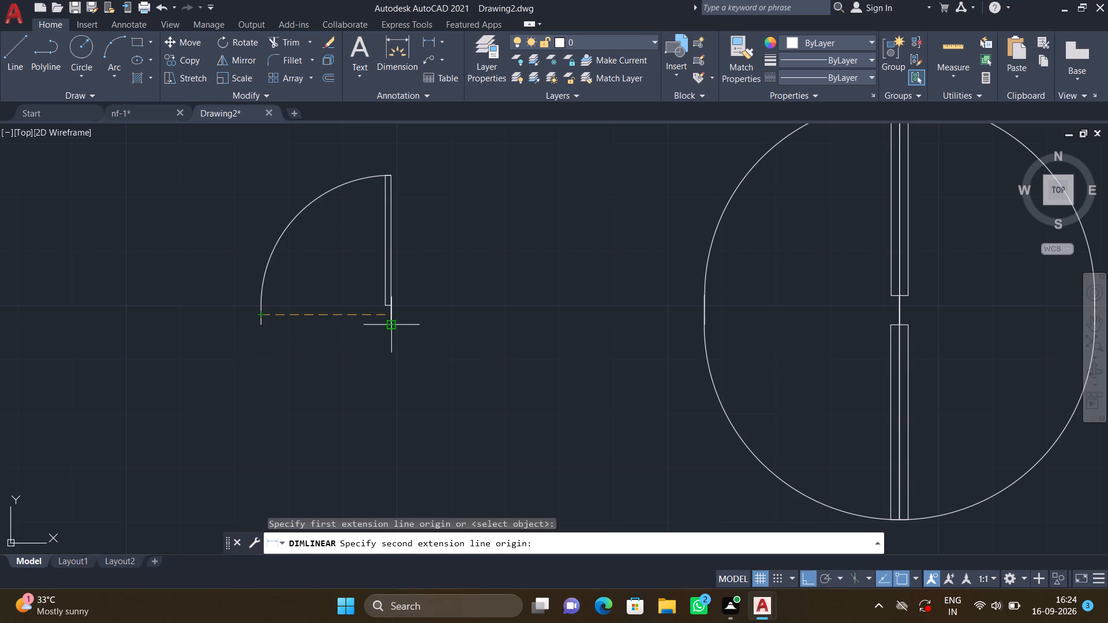
pyautogui.click(389, 322)
pyautogui.press('Escape')
# Copy the 2' door onto the wall below the small space west of the staircase, between the window wall and the stairs.
pyautogui.scroll(-4, 258, 344)
pyautogui.moveTo(268, 349); pyautogui.dragTo(555, 367, button='middle')
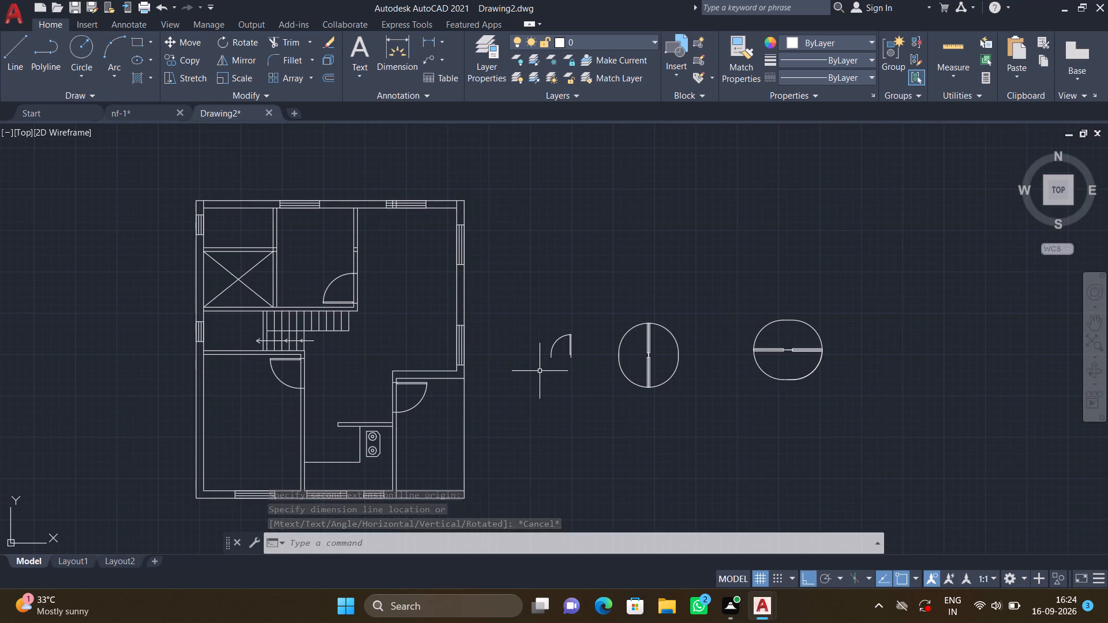
pyautogui.write('co')
pyautogui.press('Return')
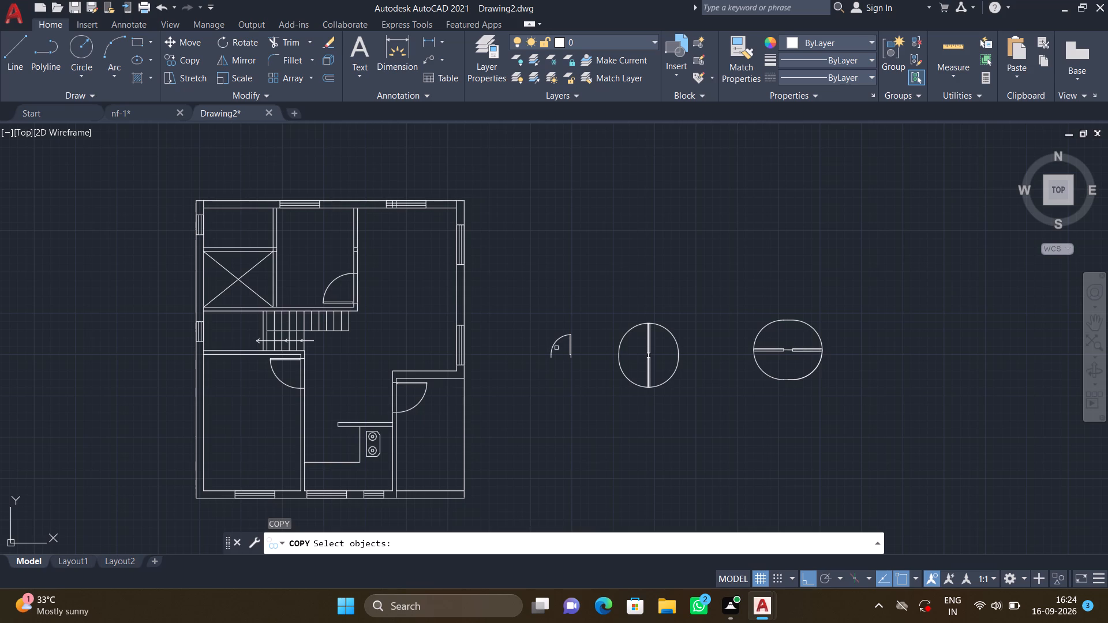
pyautogui.click(558, 341)
pyautogui.press('Return')
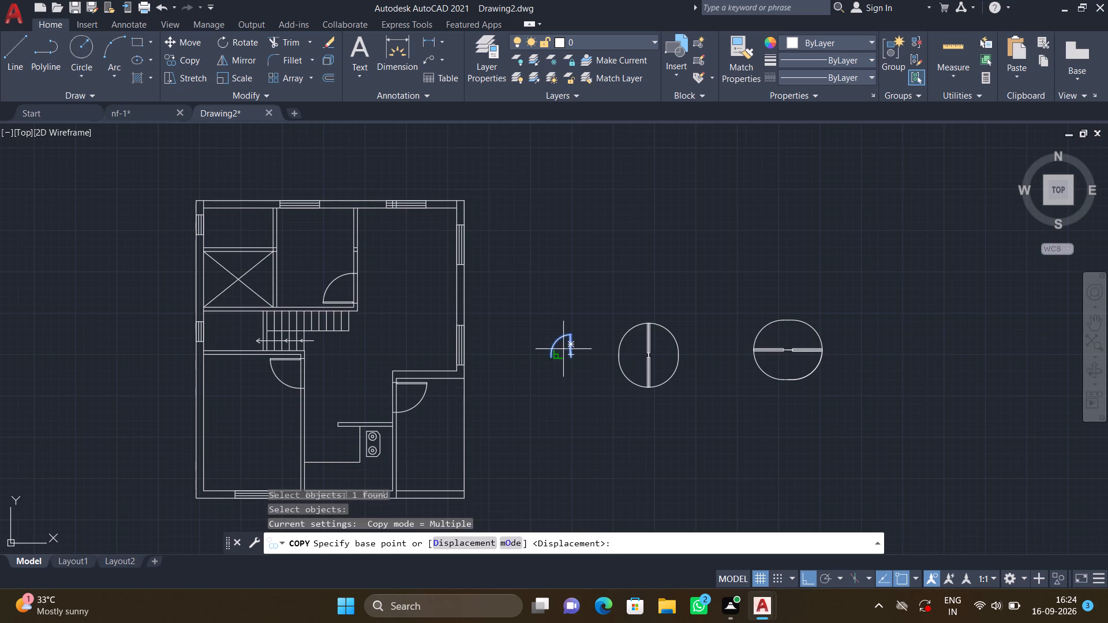
pyautogui.click(567, 355)
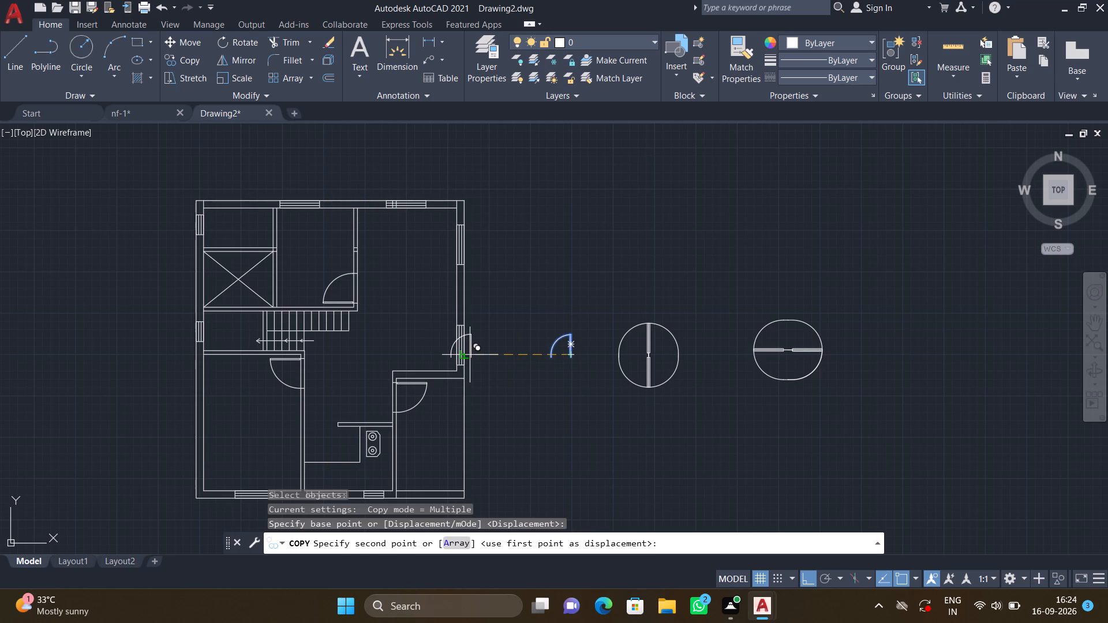
pyautogui.press('F8')
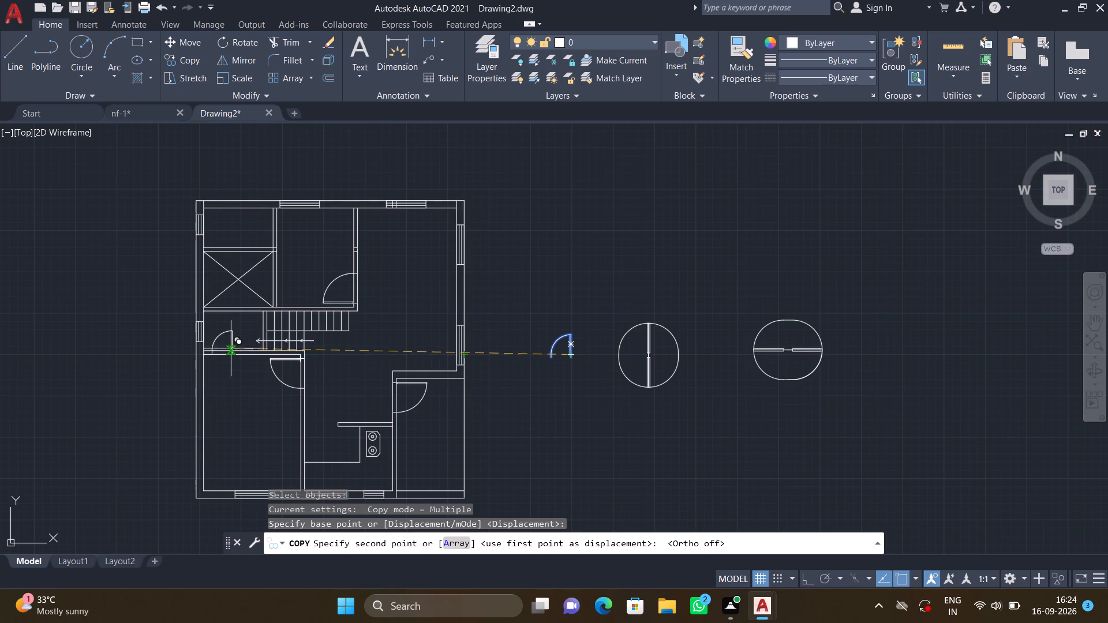
pyautogui.scroll(2, 231, 348)
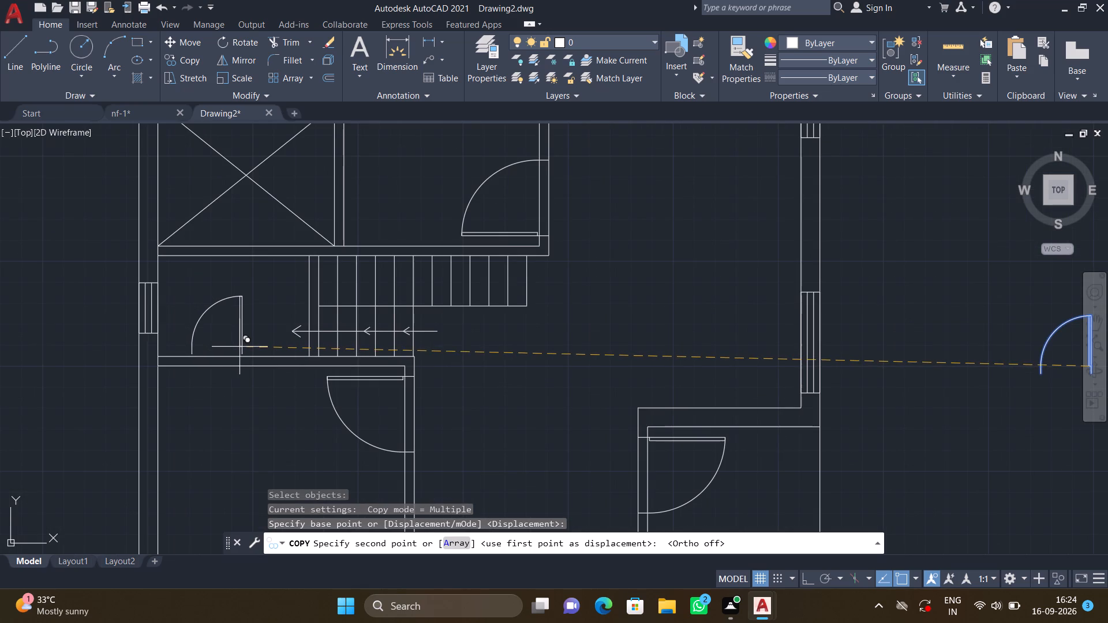
pyautogui.scroll(1, 241, 347)
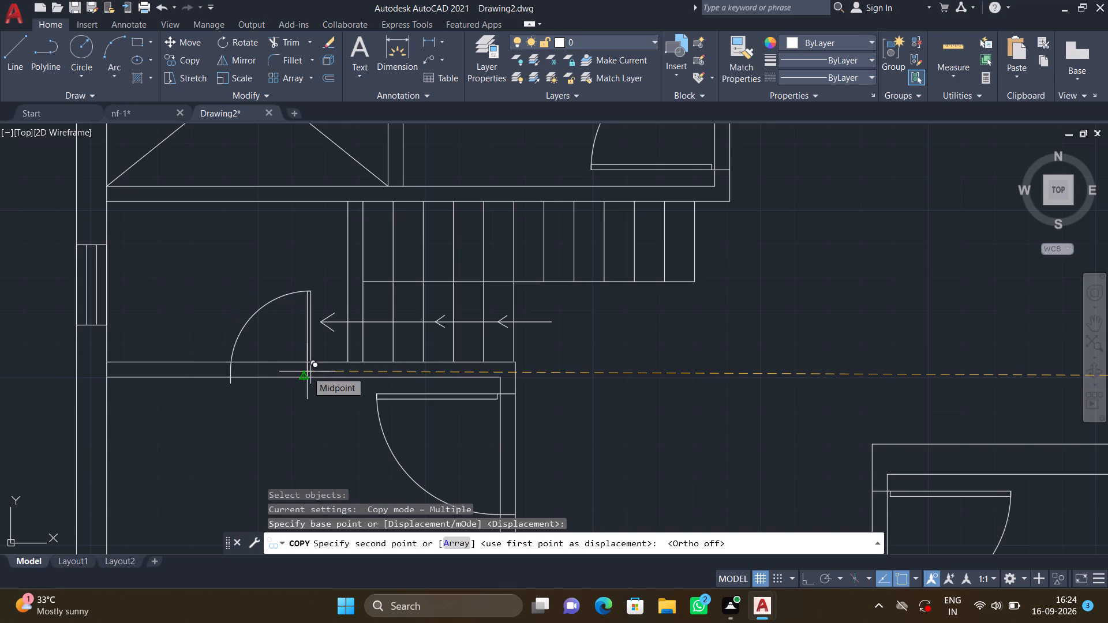
pyautogui.scroll(2, 307, 371)
pyautogui.scroll(-2, 305, 369)
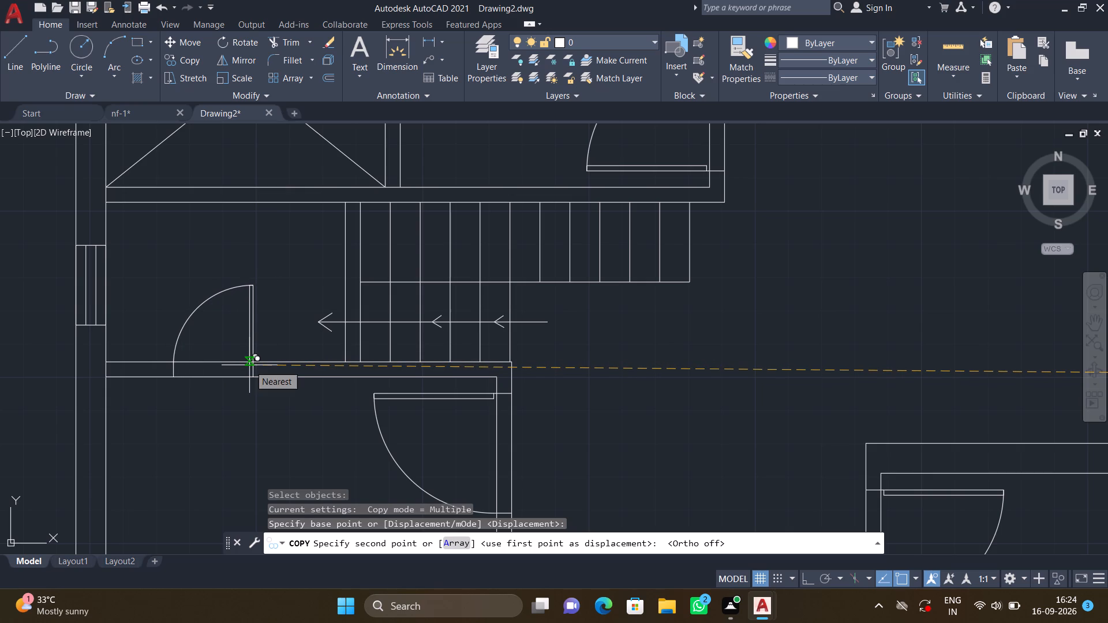
pyautogui.click(249, 365)
pyautogui.press('Return')
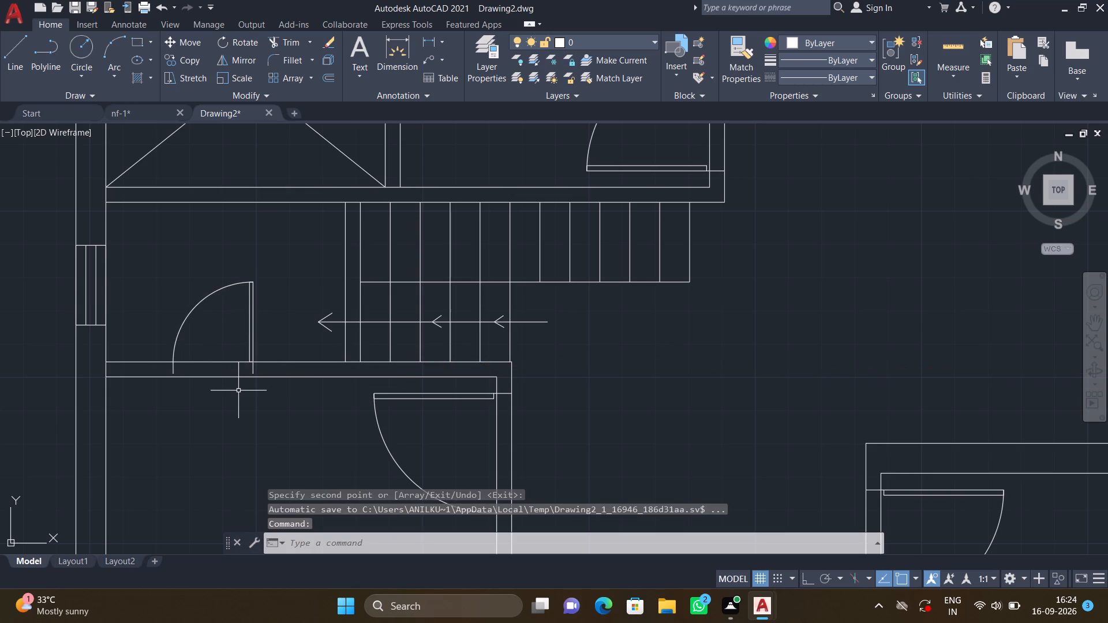
# Move the copied 2' door vertically so its jamb line ends on the lower face of that wall.
pyautogui.press('F8')
pyautogui.press('m')
pyautogui.press('Return')
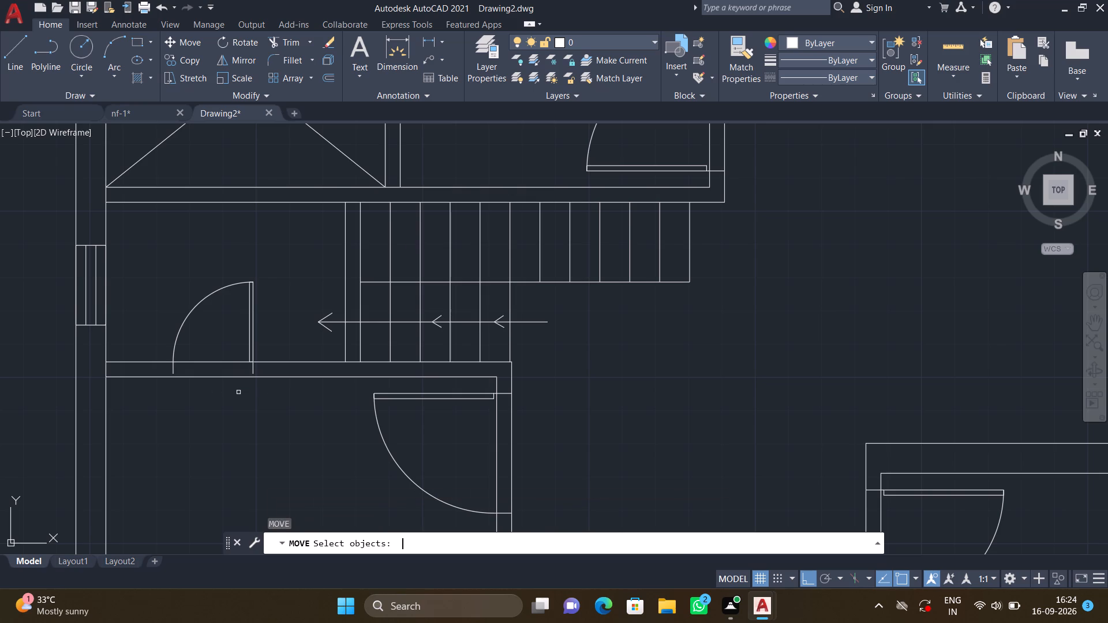
pyautogui.click(251, 352)
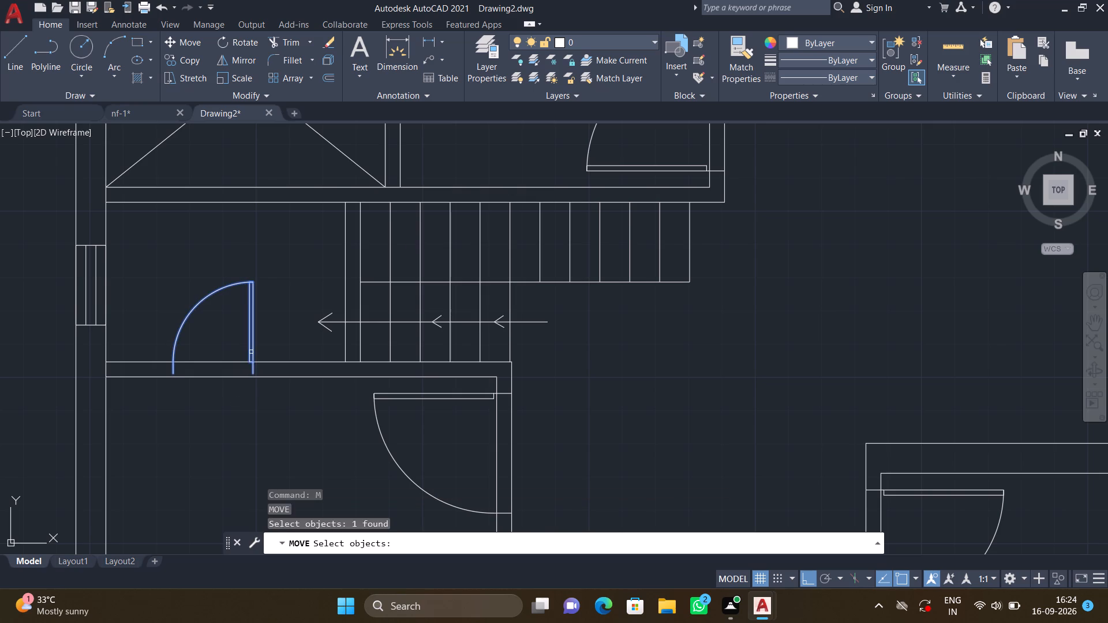
pyautogui.press('Return')
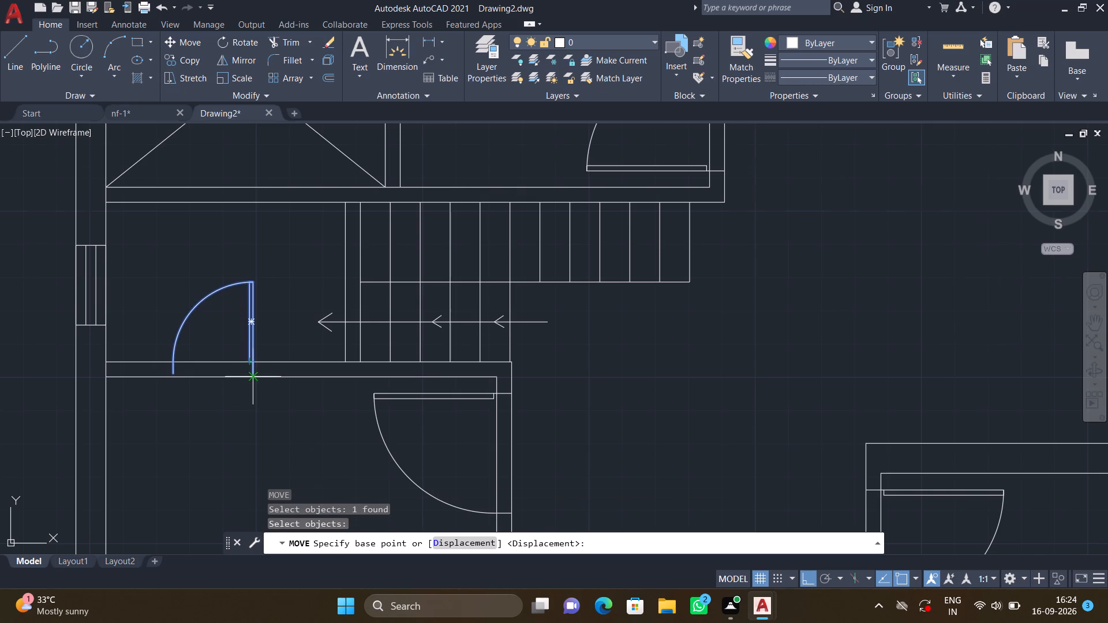
pyautogui.scroll(4, 252, 376)
pyautogui.click(249, 369)
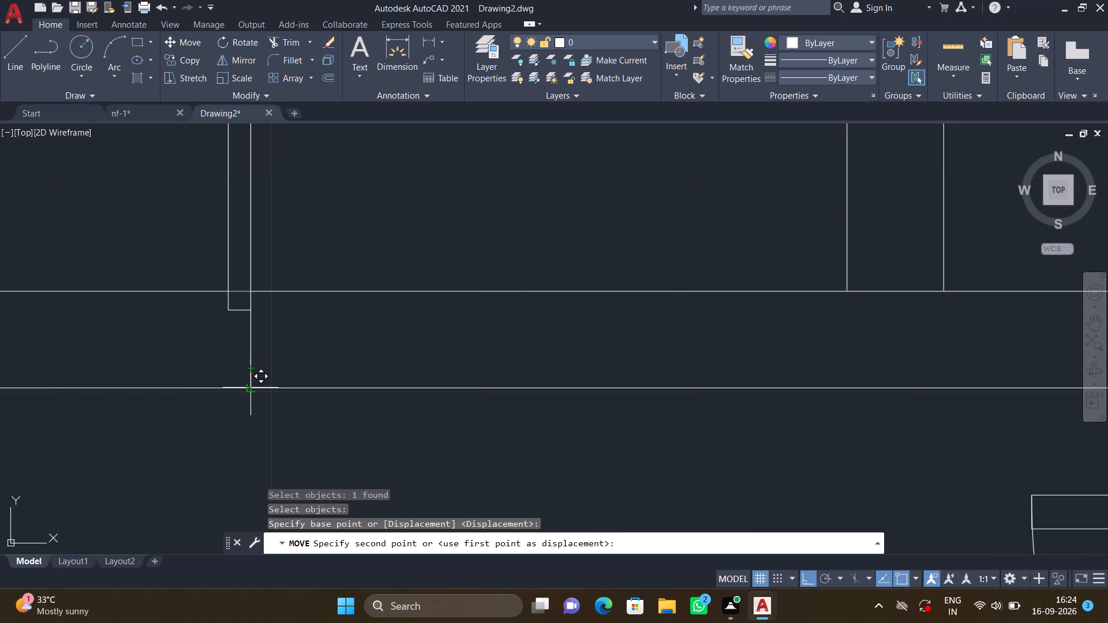
pyautogui.click(250, 386)
pyautogui.scroll(-4, 285, 356)
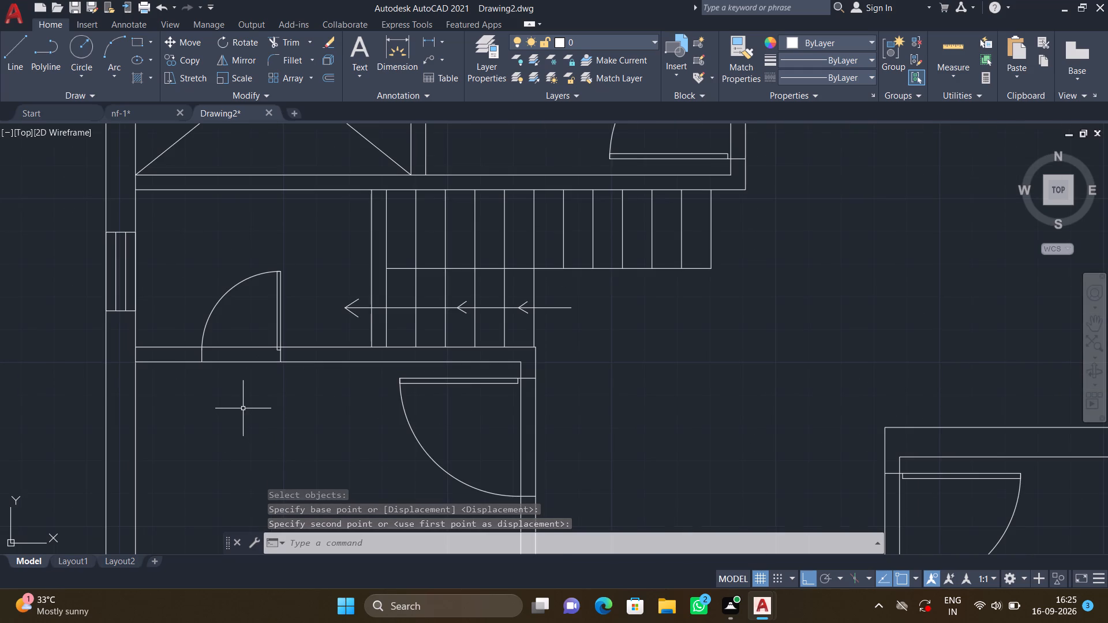
# Rotate the loose 2' door beside the plan 90° counterclockwise about the top end of its leaf.
pyautogui.scroll(-1, 246, 378)
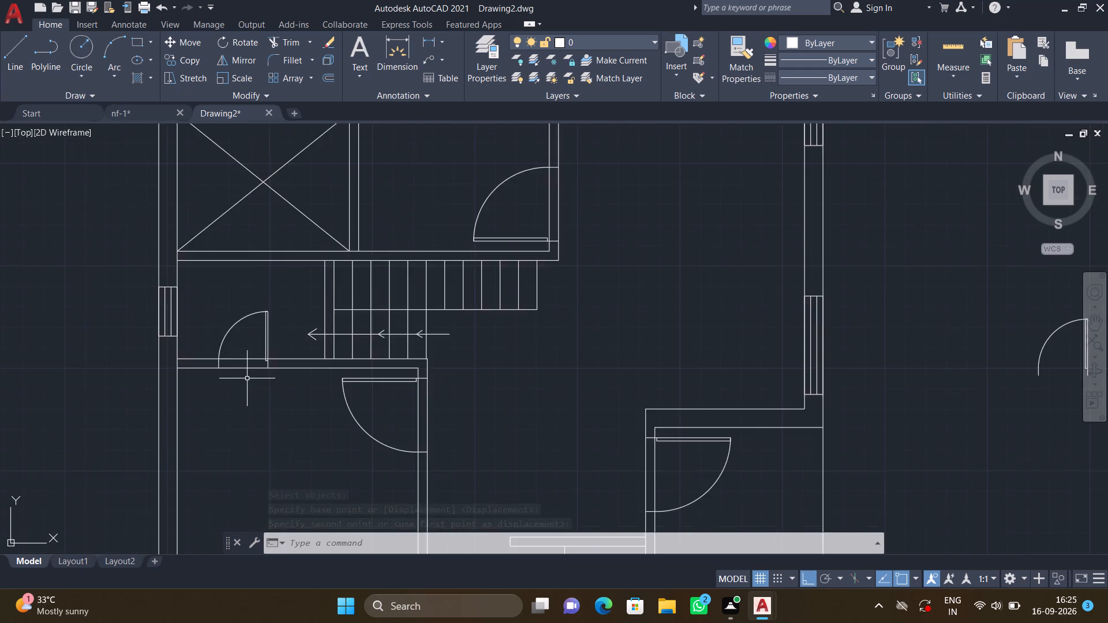
pyautogui.scroll(-2, 248, 378)
pyautogui.moveTo(429, 359); pyautogui.dragTo(310, 392, button='middle')
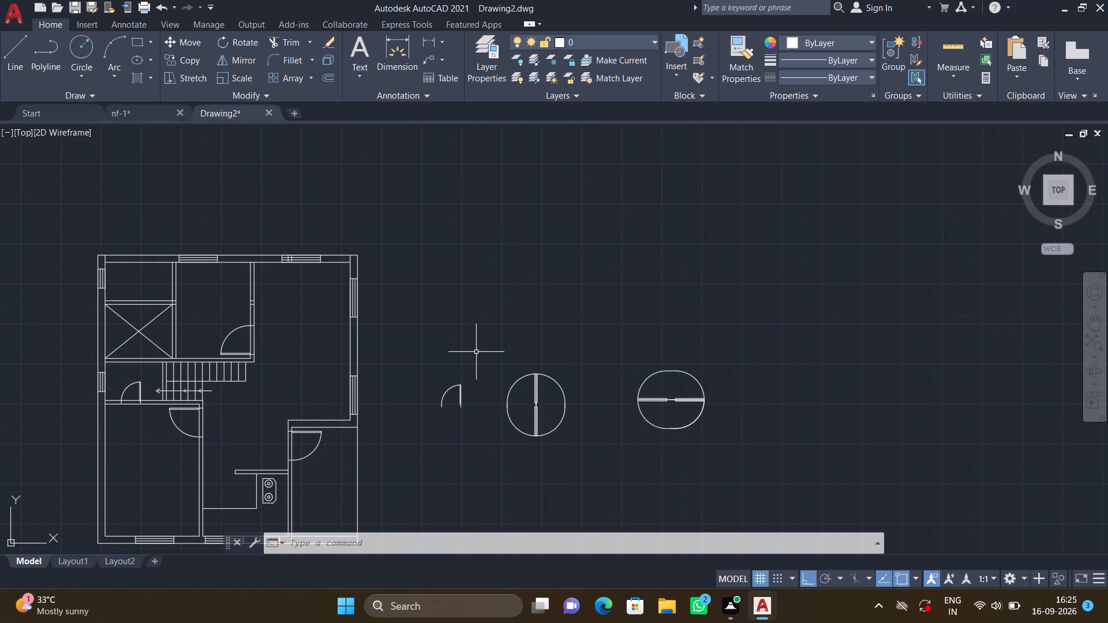
pyautogui.press('r')
pyautogui.press('o')
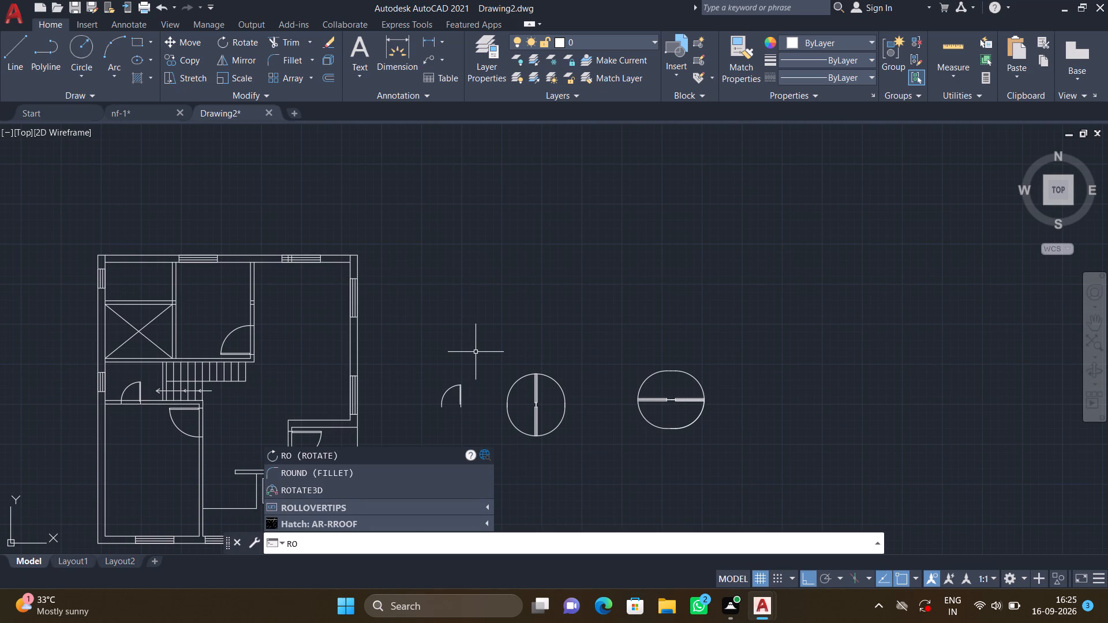
pyautogui.press('Return')
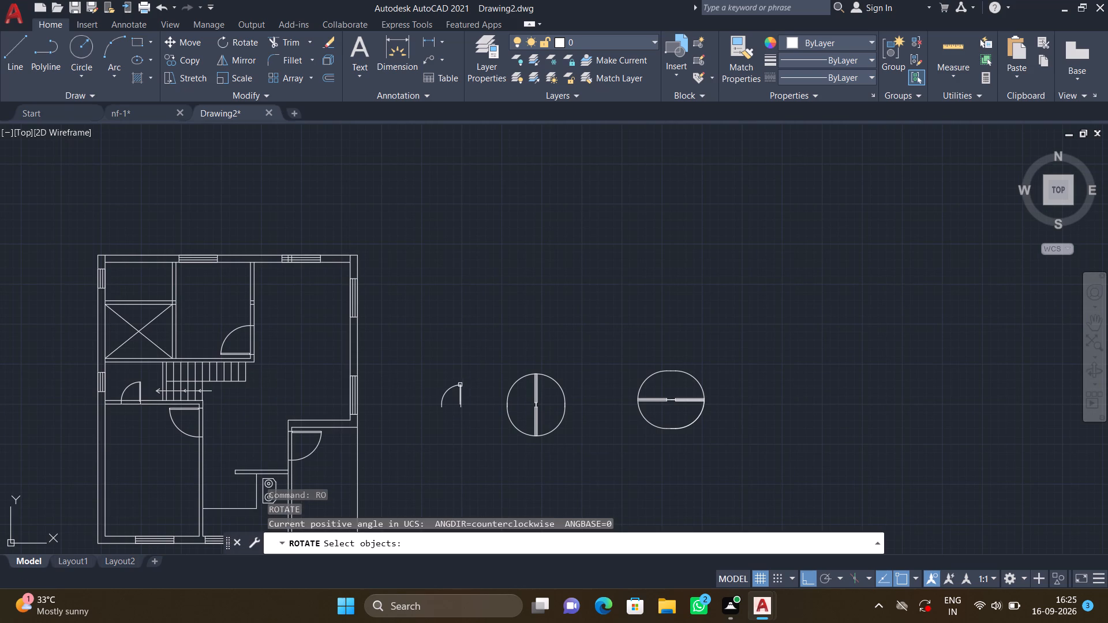
pyautogui.click(451, 387)
pyautogui.press('Return')
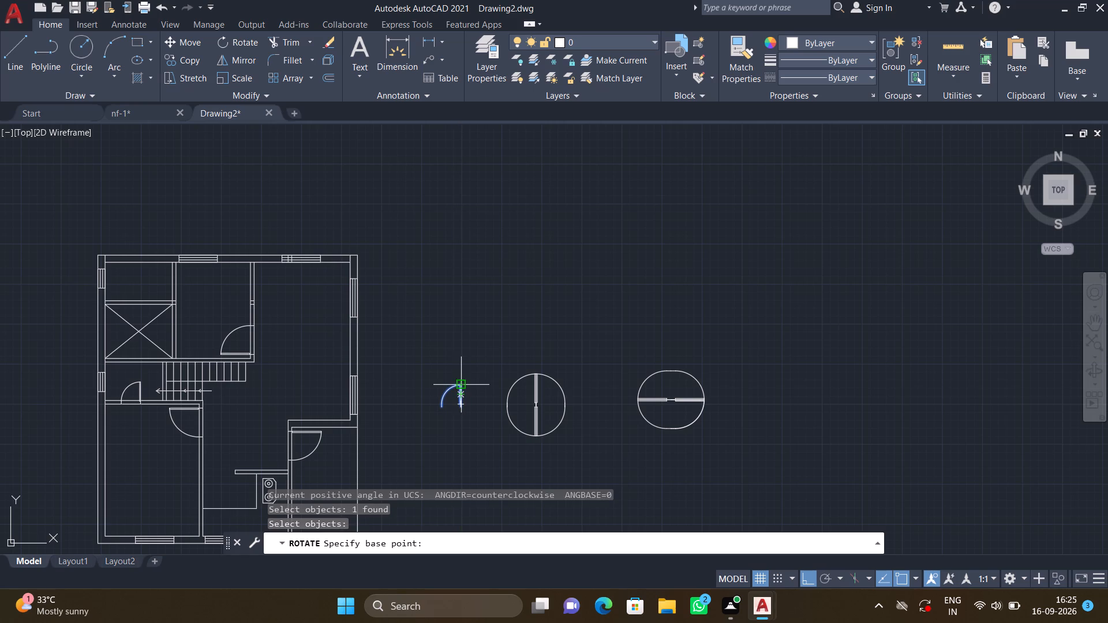
pyautogui.click(461, 384)
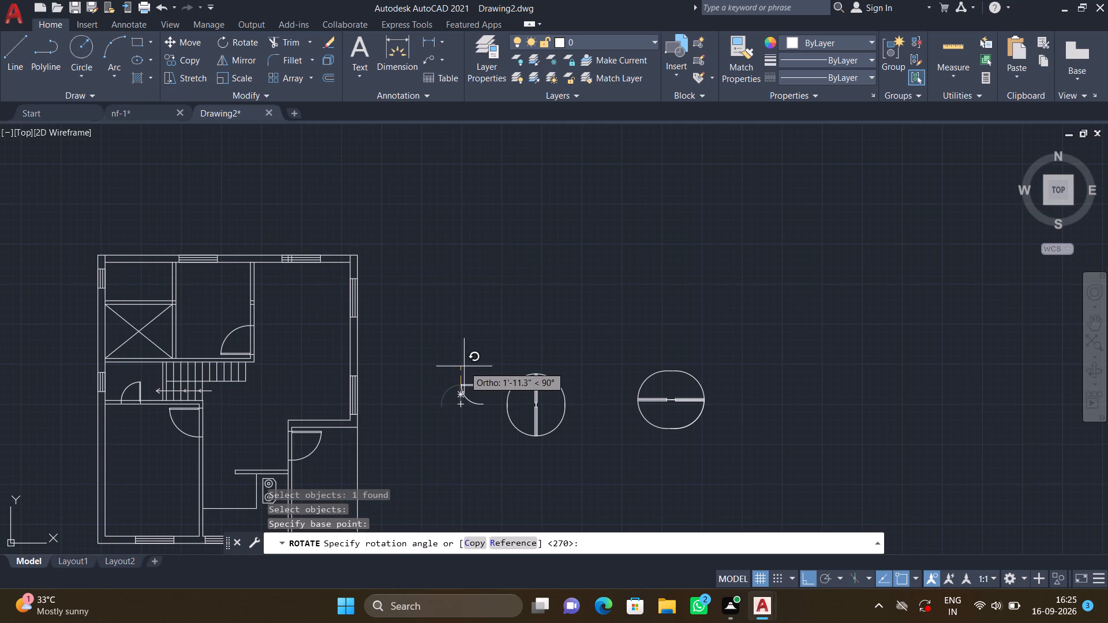
pyautogui.click(464, 366)
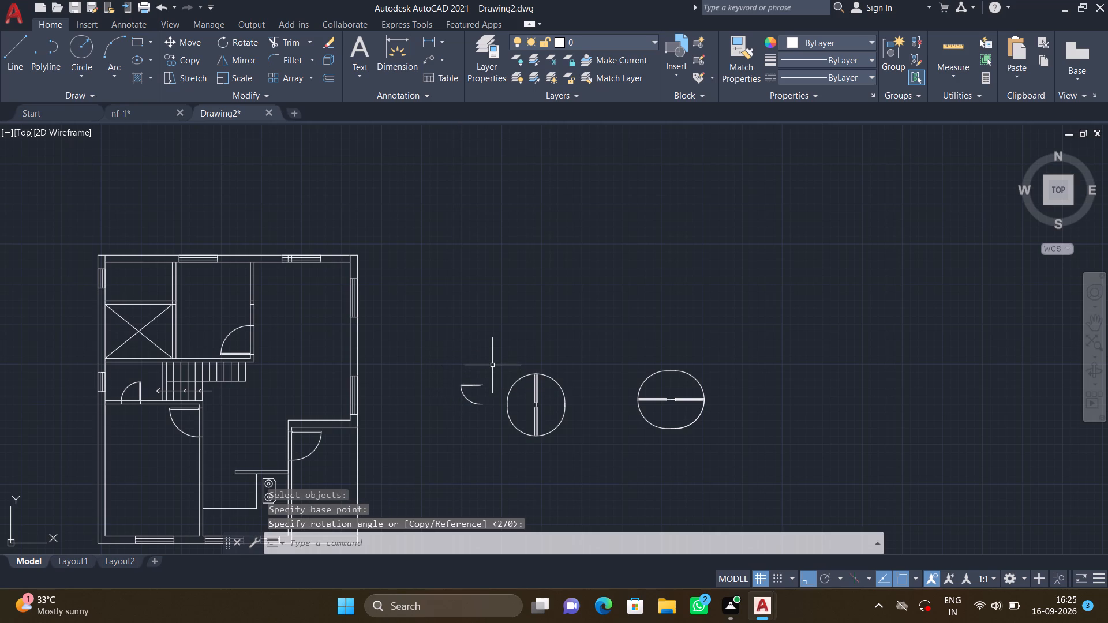
# Copy the rotated loose 2' door onto the east wall of the northwest corner room, near the wall's north end.
pyautogui.write('co')
pyautogui.press('Return')
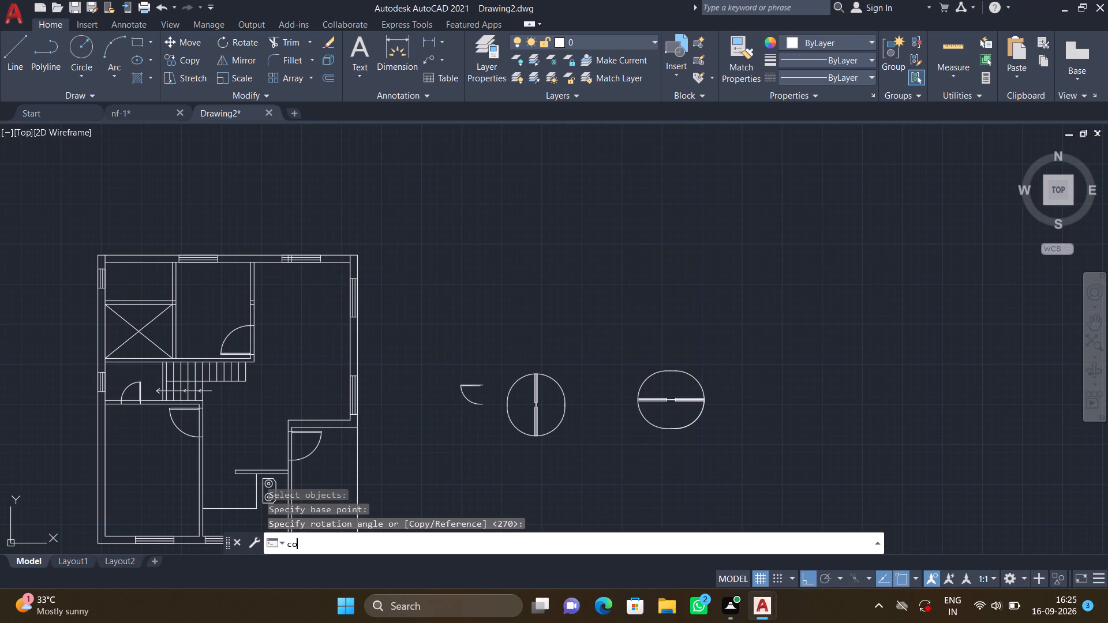
pyautogui.click(474, 386)
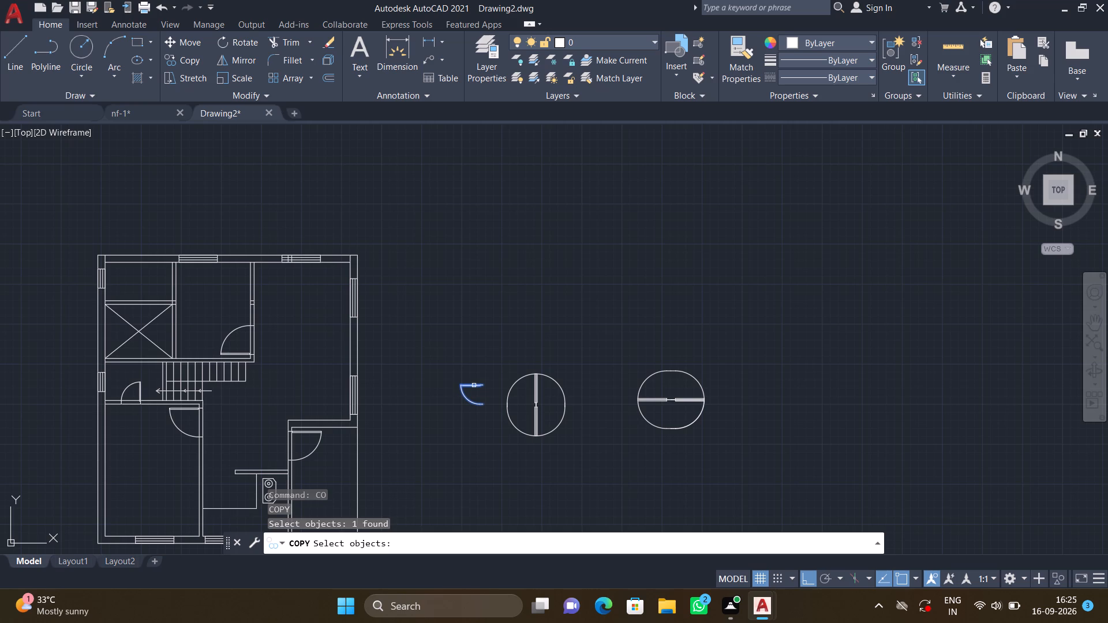
pyautogui.press('Return')
pyautogui.click(480, 386)
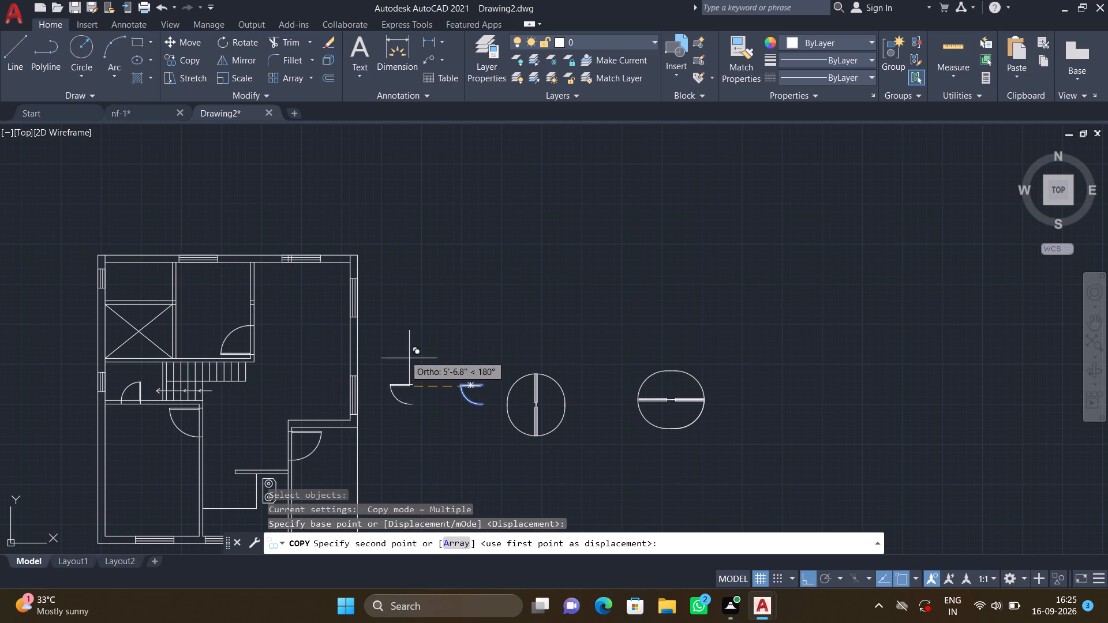
pyautogui.press('F8')
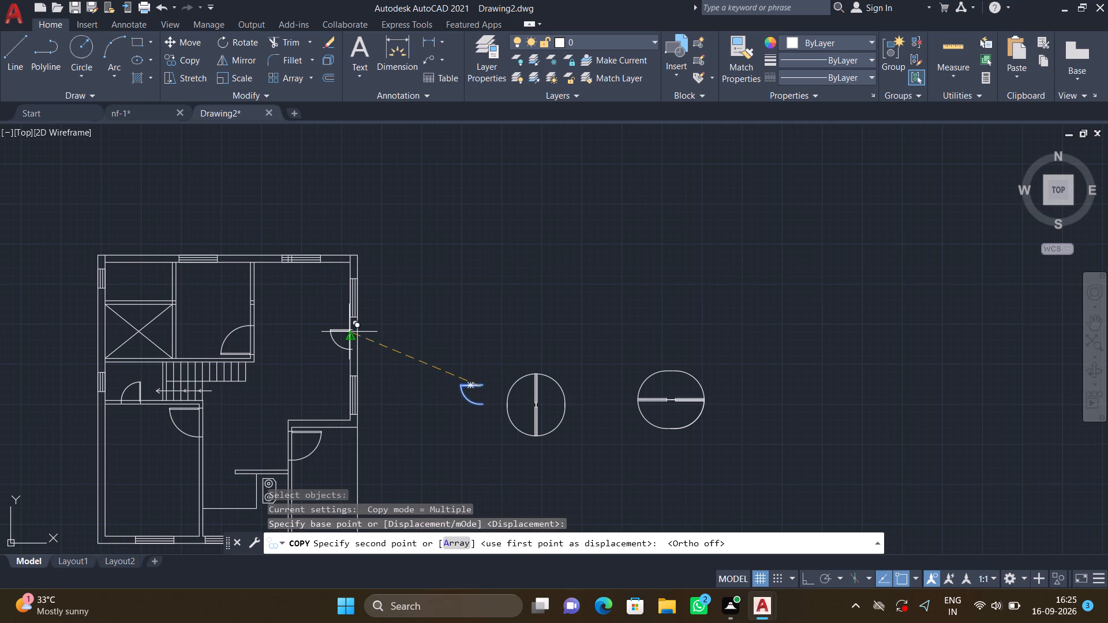
pyautogui.moveTo(170, 273); pyautogui.dragTo(324, 262, button='middle')
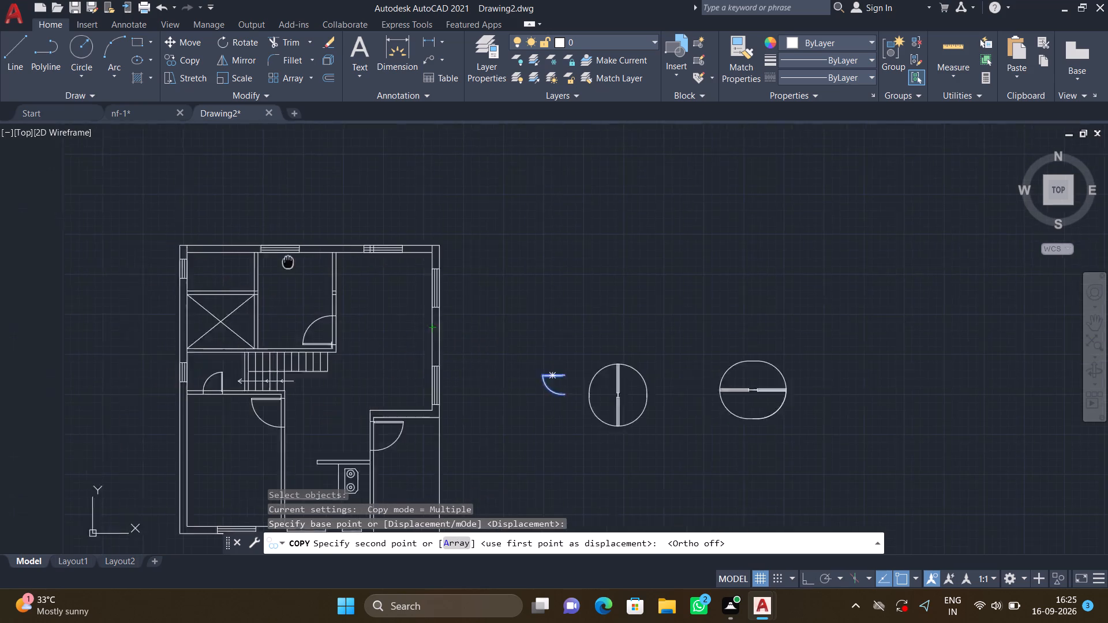
pyautogui.moveTo(324, 262); pyautogui.dragTo(327, 262, button='middle')
pyautogui.scroll(3, 313, 258)
pyautogui.scroll(2, 365, 249)
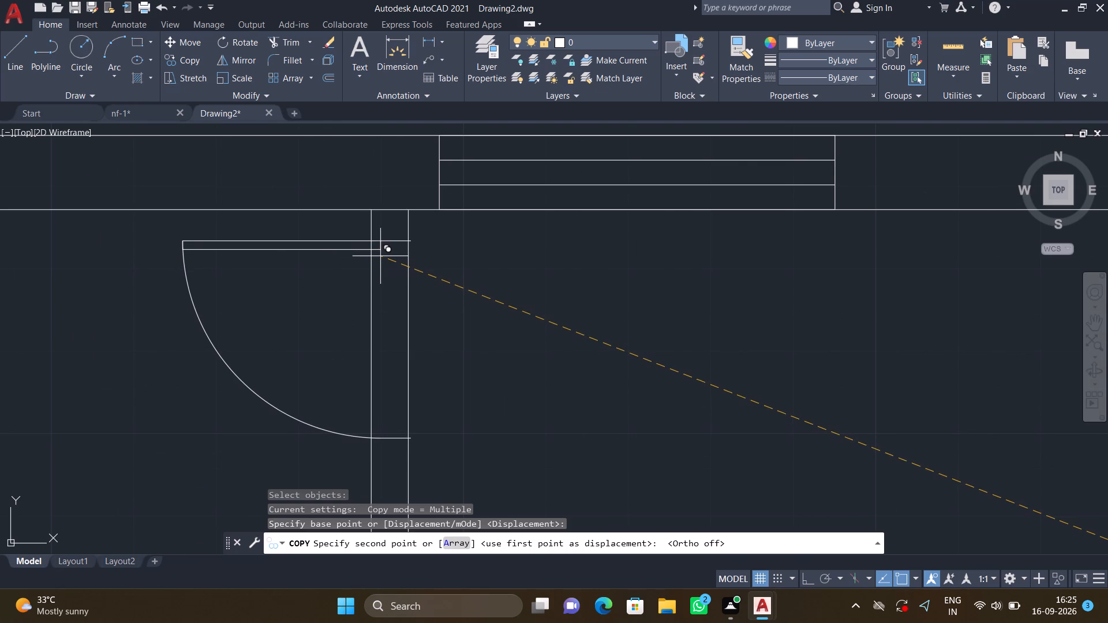
pyautogui.click(379, 253)
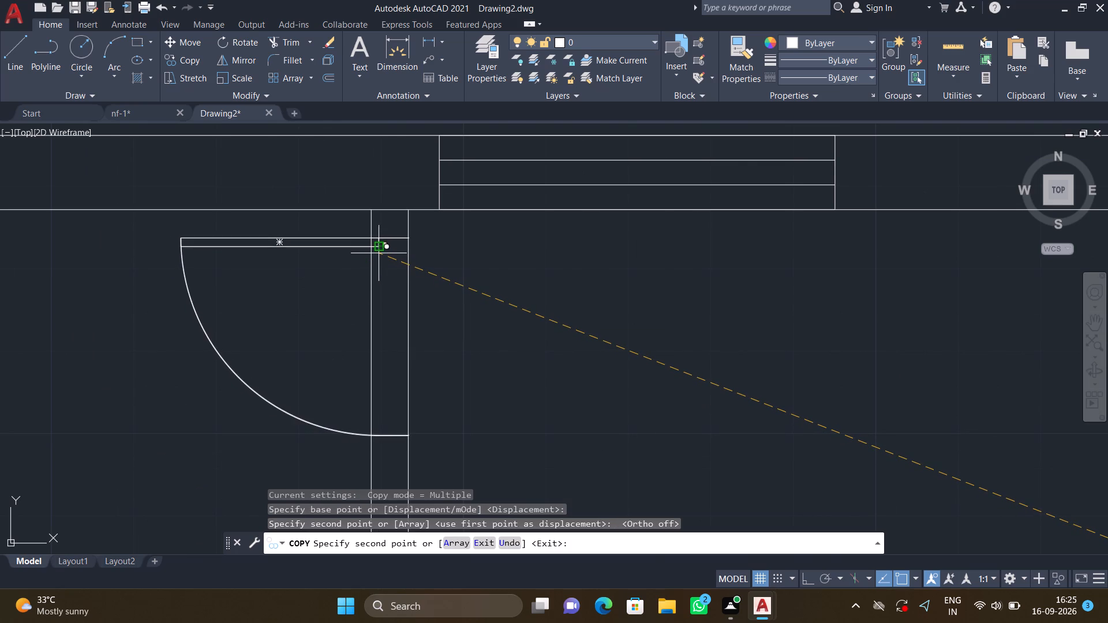
pyautogui.press('Return')
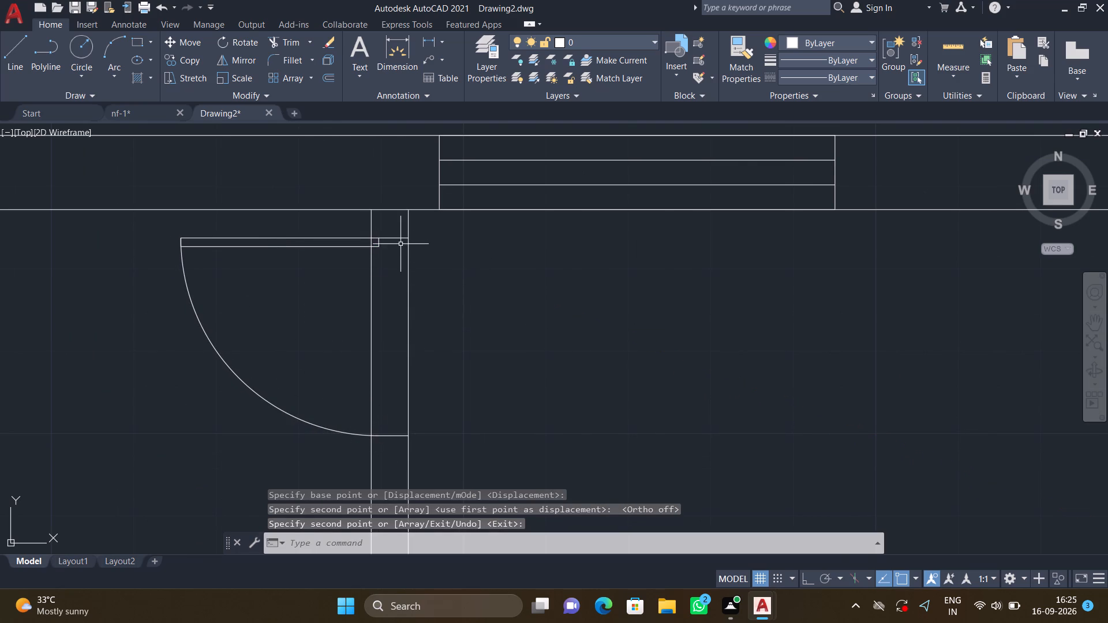
# Move the copied 2' door horizontally so its jamb line ends on the east face of that wall.
pyautogui.scroll(5, 400, 241)
pyautogui.scroll(4, 455, 216)
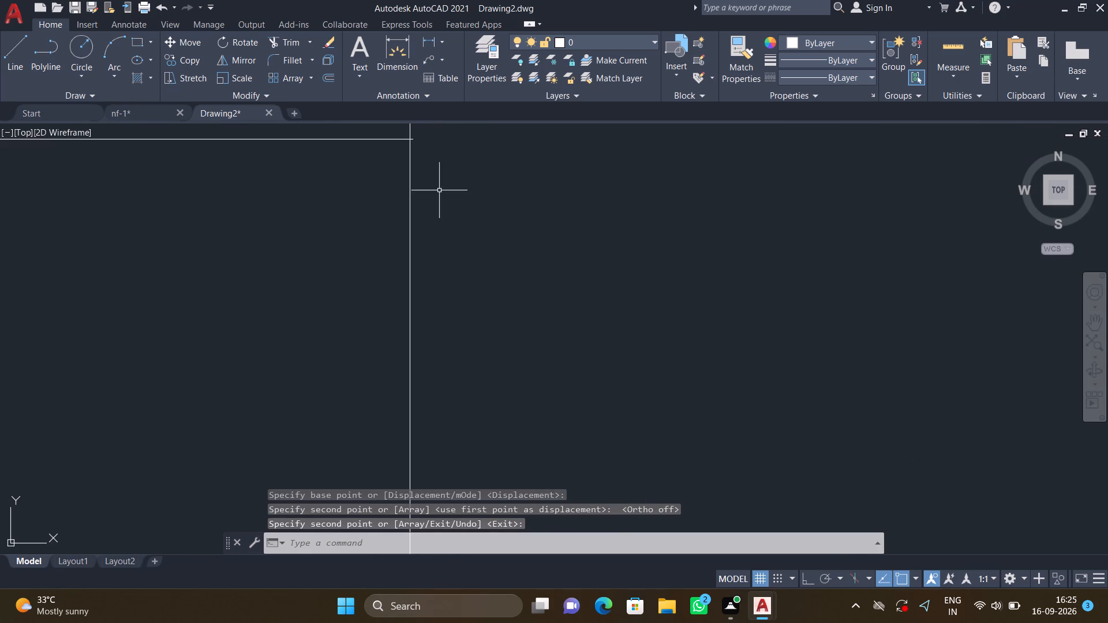
pyautogui.moveTo(420, 154); pyautogui.dragTo(448, 260, button='middle')
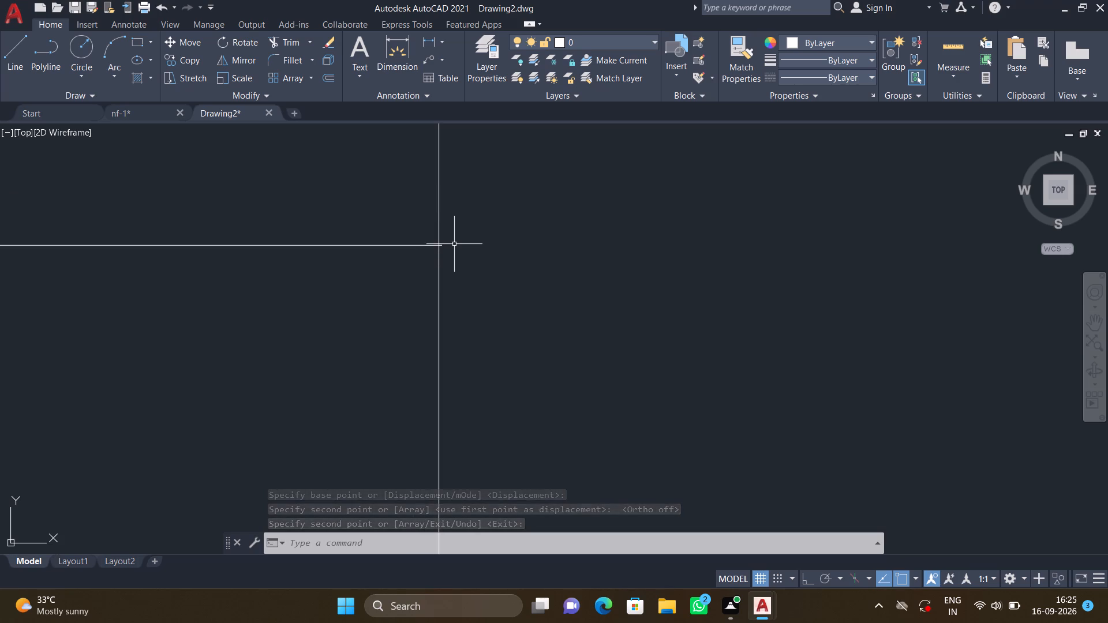
pyautogui.press('F8')
pyautogui.press('m')
pyautogui.press('Return')
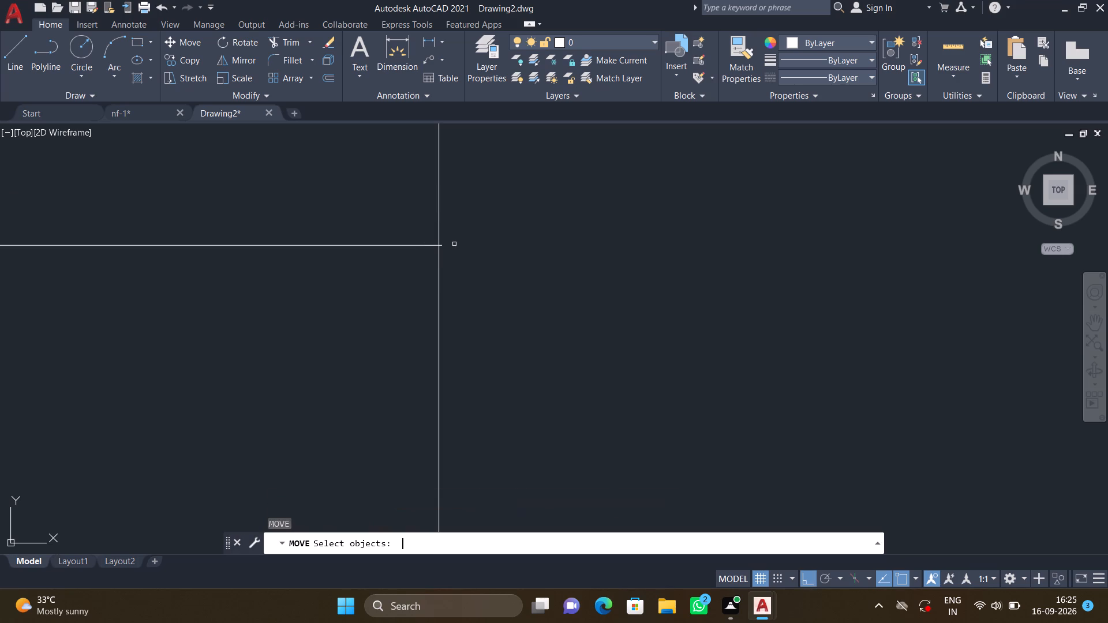
pyautogui.click(405, 245)
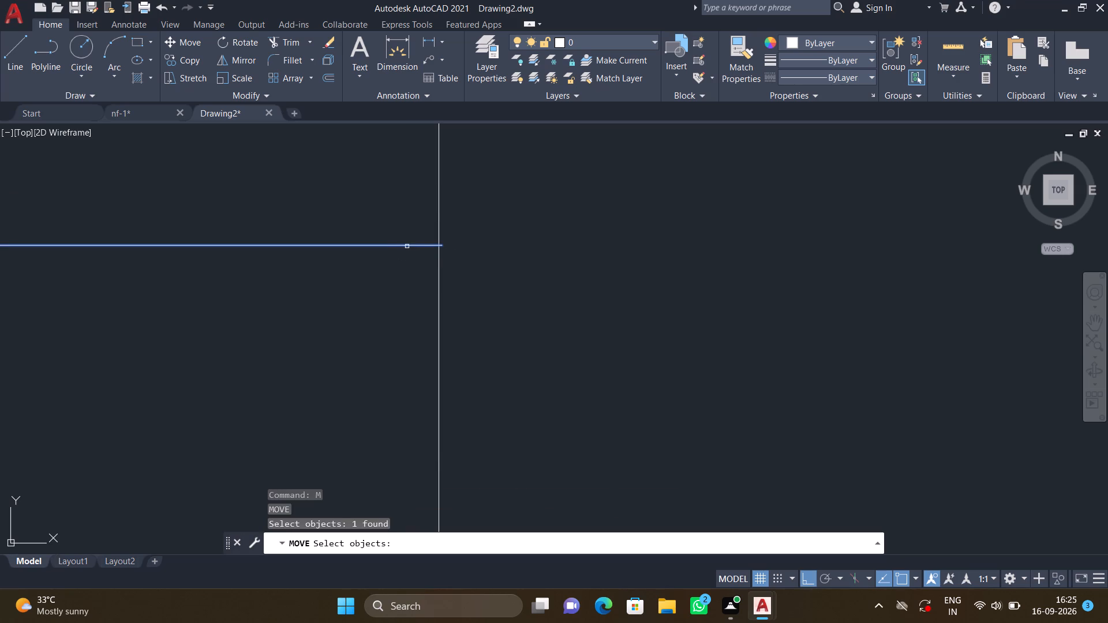
pyautogui.press('Return')
pyautogui.scroll(5, 425, 227)
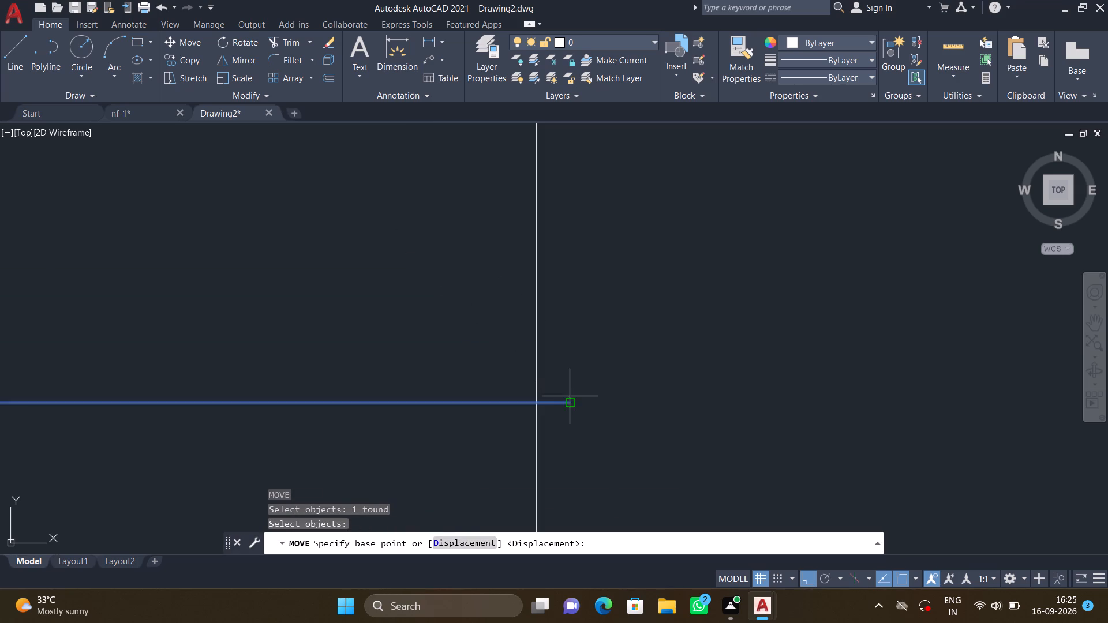
pyautogui.click(570, 404)
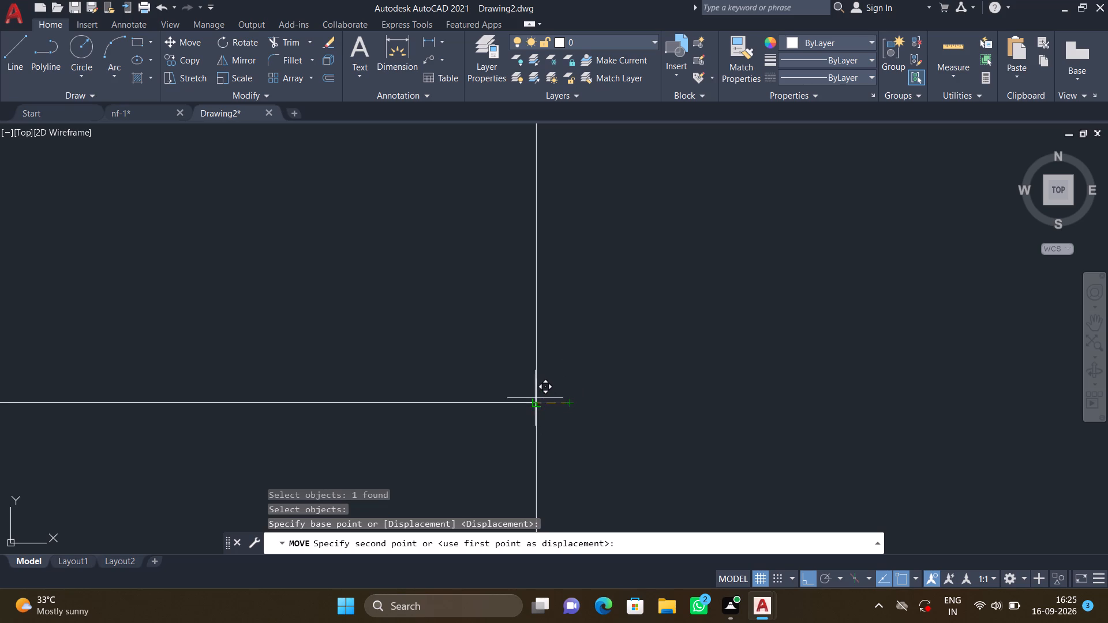
pyautogui.click(535, 398)
# Delete the loose 2' door and the two circular door constructions east of the floor plan.
pyautogui.scroll(-18, 566, 401)
pyautogui.moveTo(586, 453); pyautogui.dragTo(579, 352, button='middle')
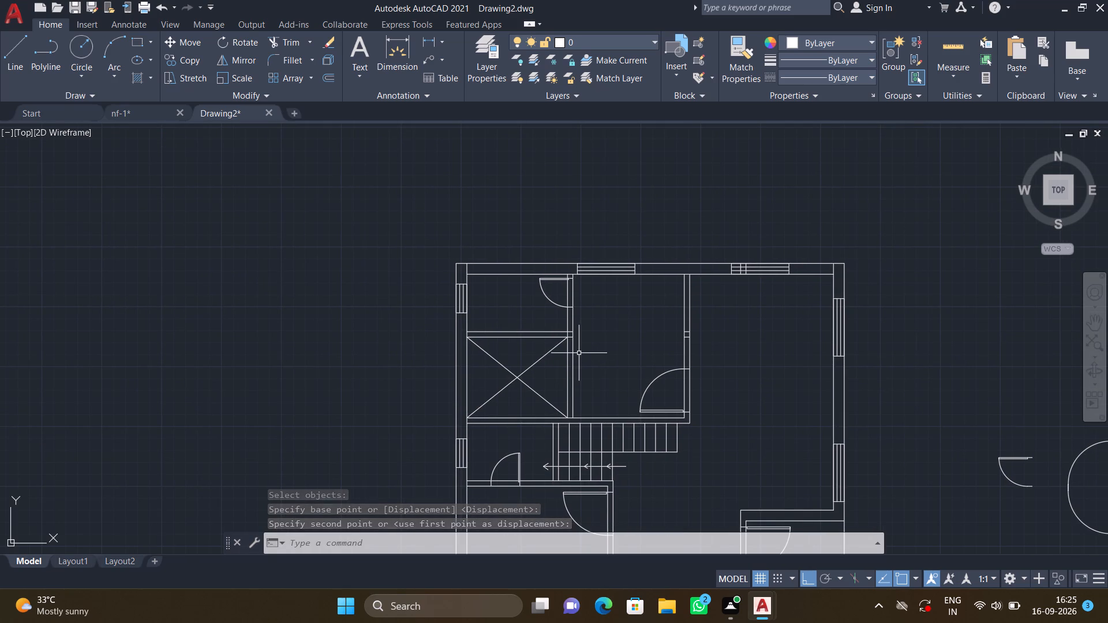
pyautogui.scroll(-2, 582, 359)
pyautogui.moveTo(581, 367); pyautogui.dragTo(504, 241, button='middle')
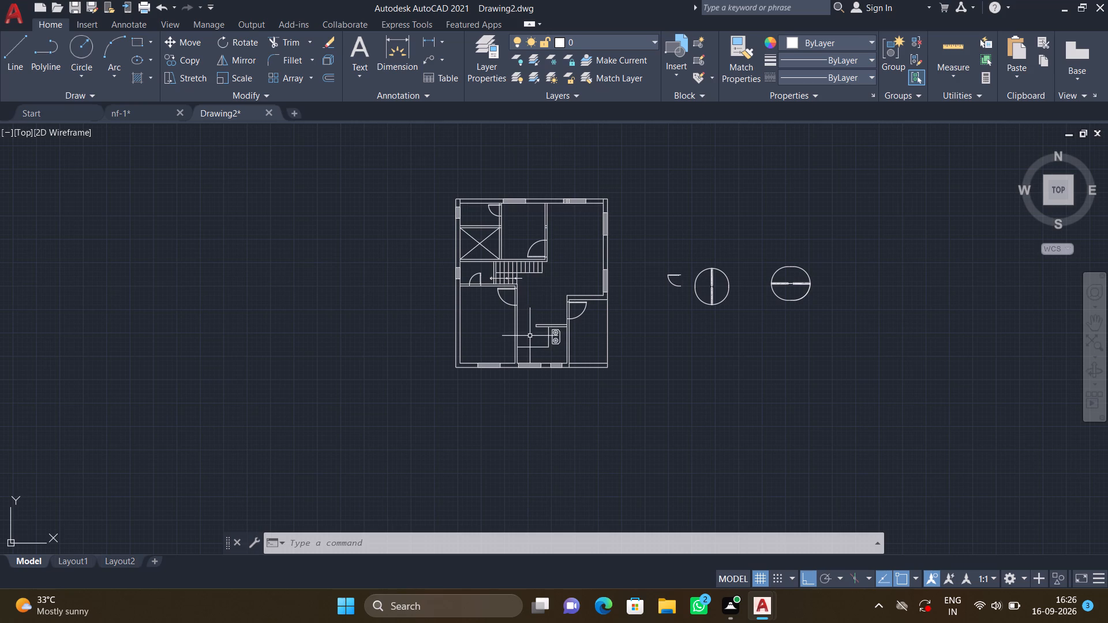
pyautogui.click(869, 356)
pyautogui.click(634, 246)
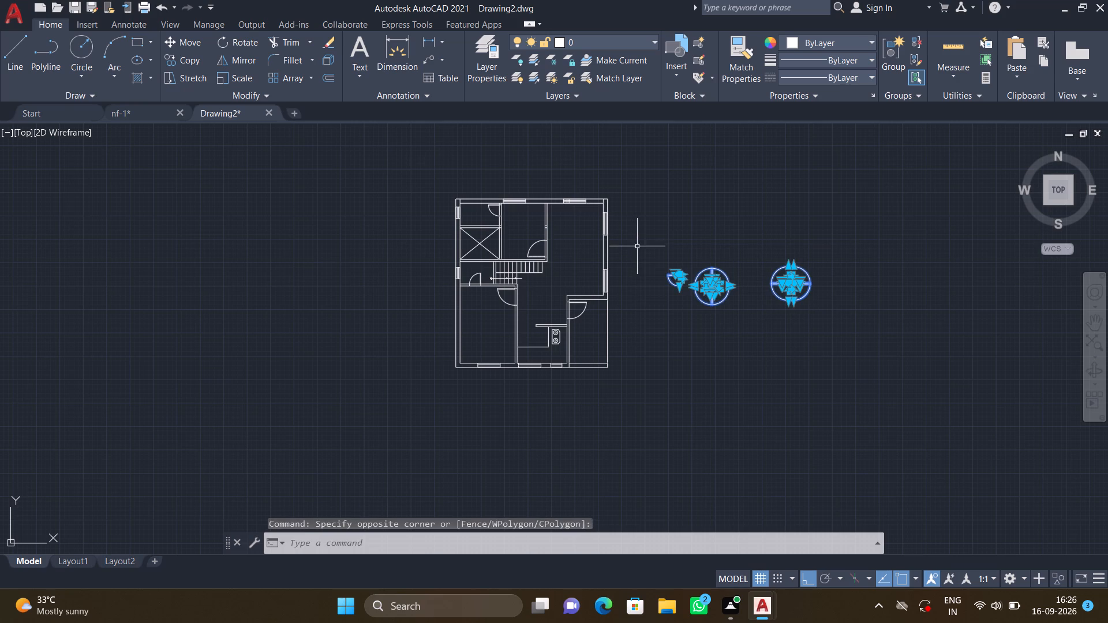
pyautogui.press('Delete')
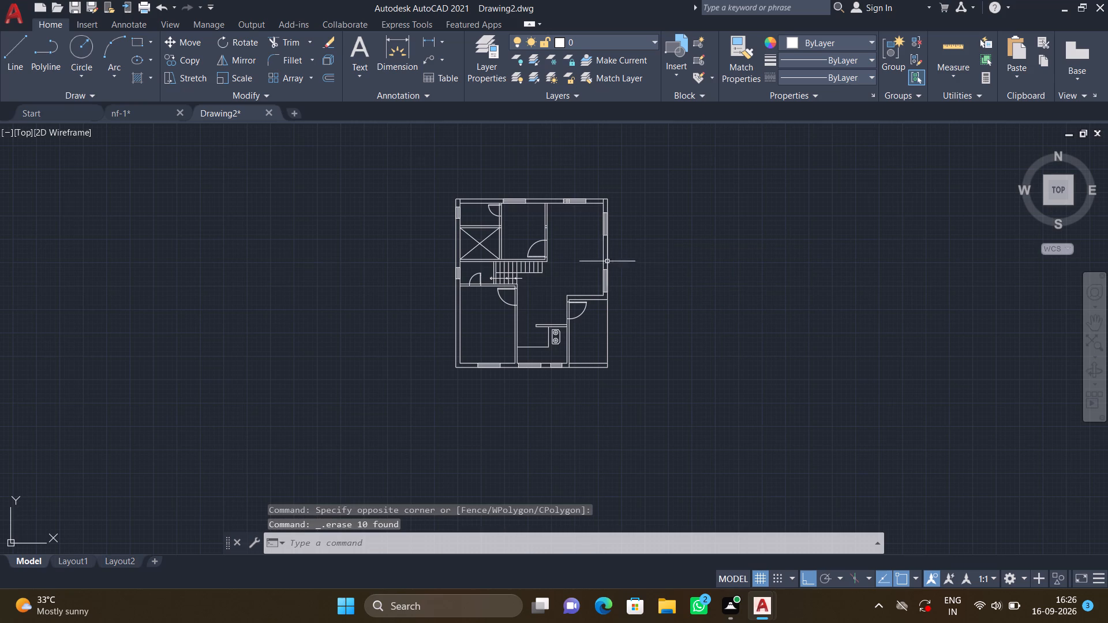
# Trim the overlapping inner wall line out of the outer wall's northwest corner.
pyautogui.write('tr')
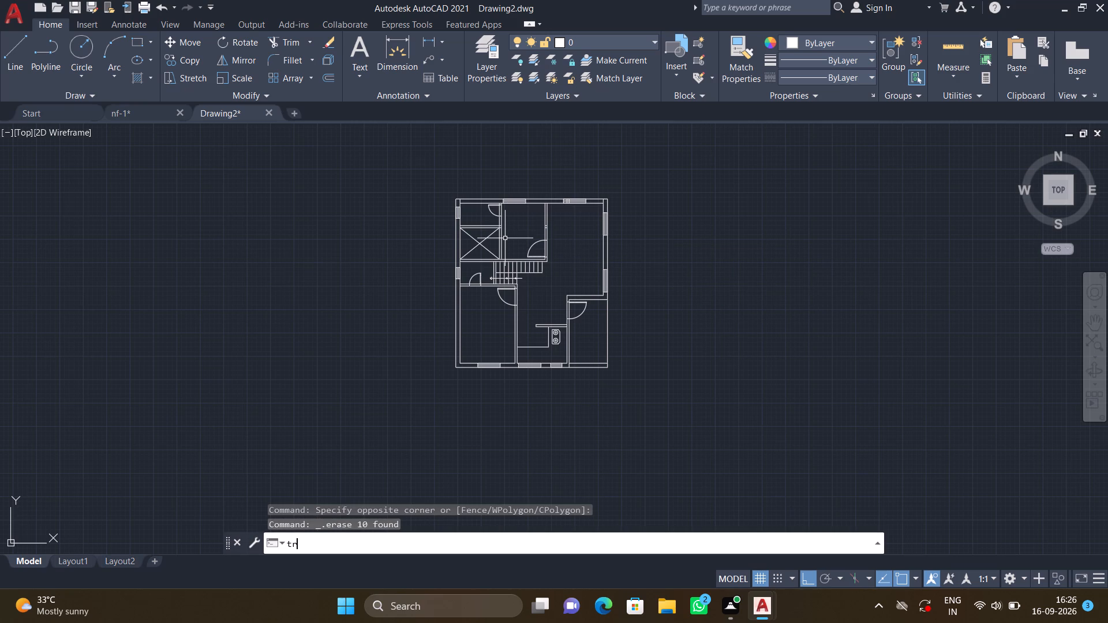
pyautogui.press('Return')
pyautogui.scroll(2, 512, 213)
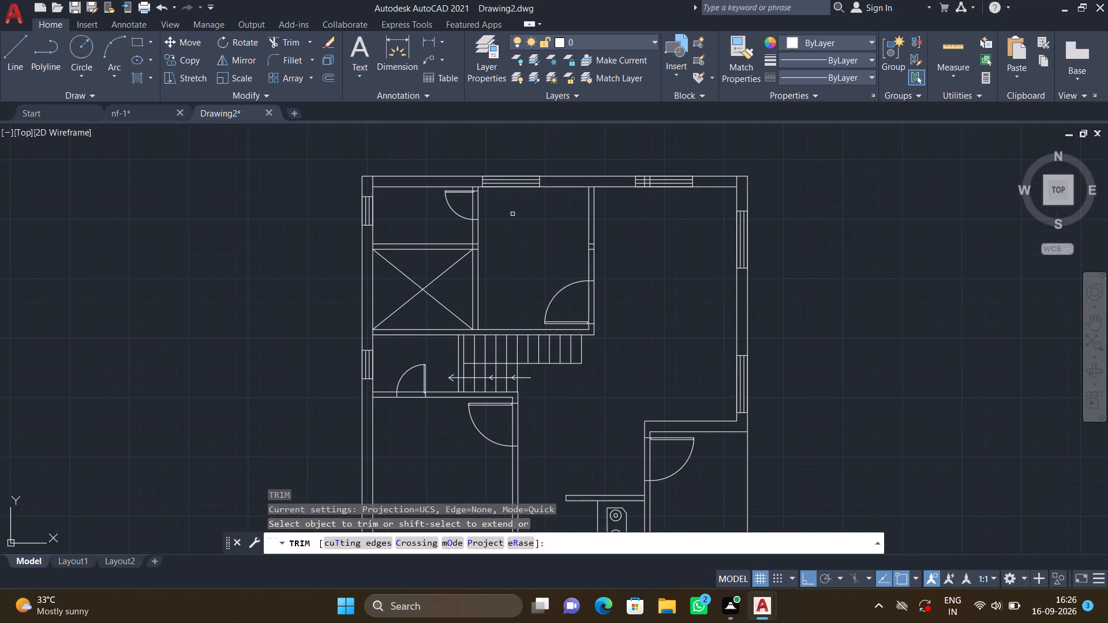
pyautogui.moveTo(484, 213); pyautogui.dragTo(474, 260, button='middle')
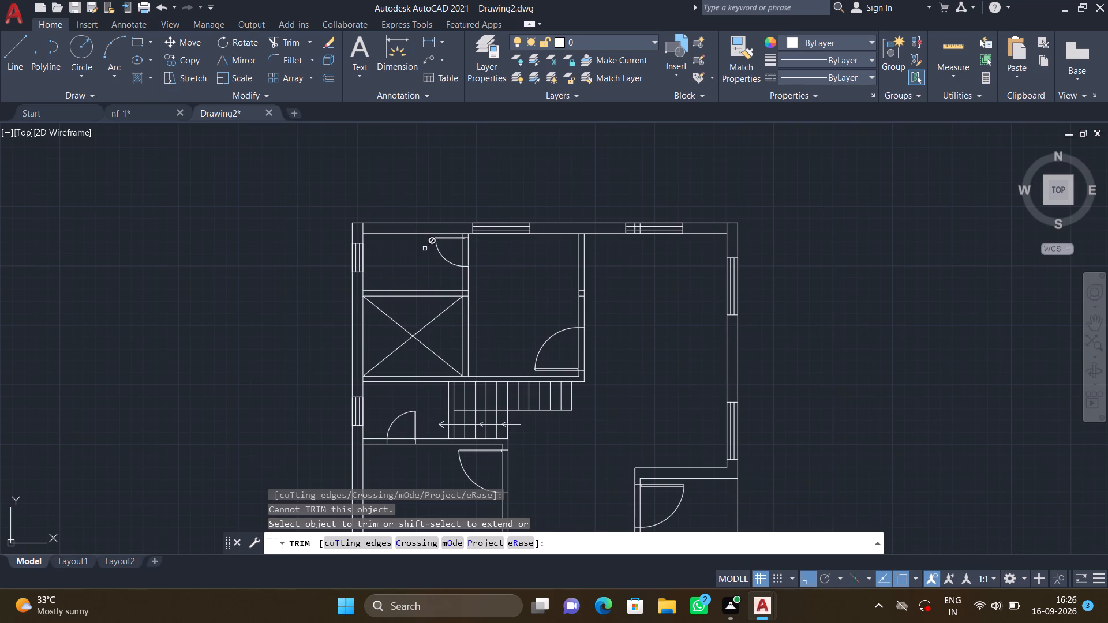
pyautogui.scroll(3, 356, 232)
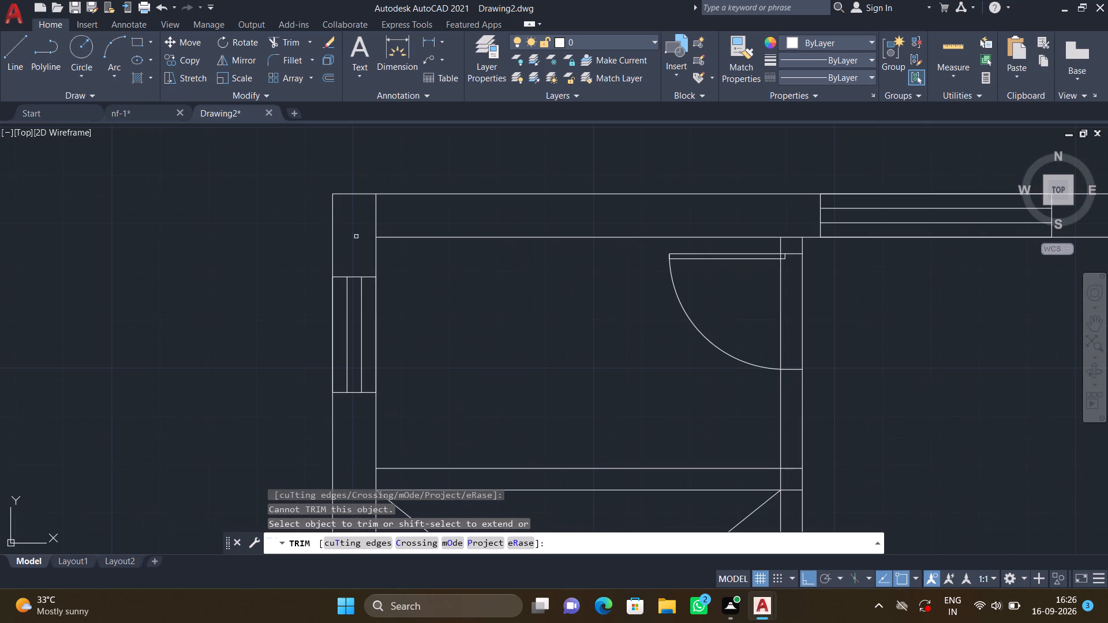
pyautogui.click(362, 221)
pyautogui.click(409, 219)
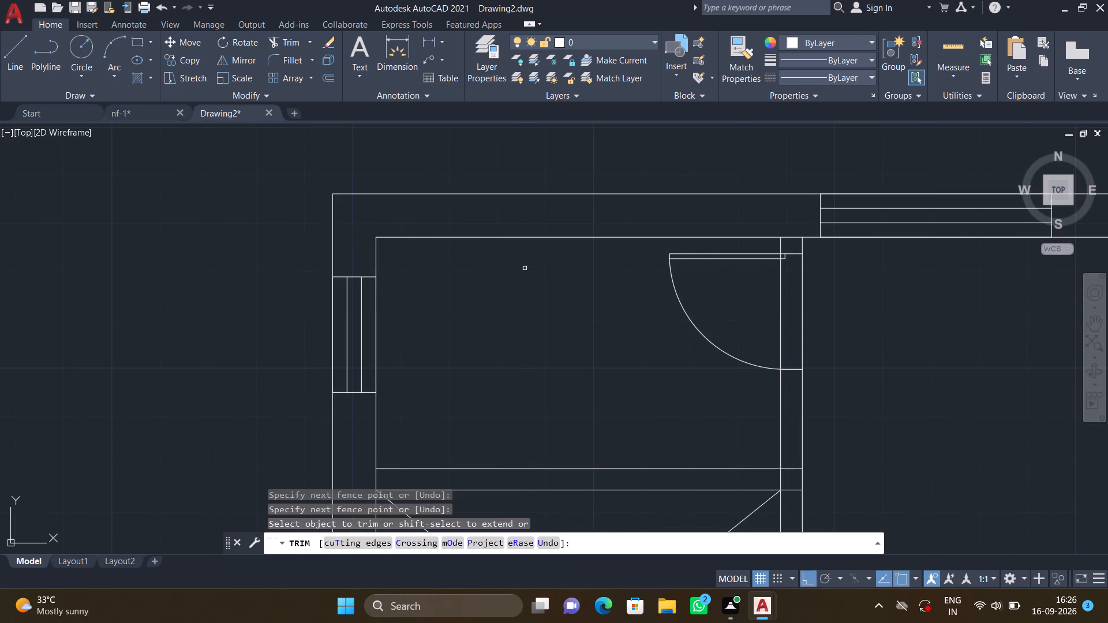
# Trim the wall's west face line across the 2' door opening in the northwest corner room.
pyautogui.scroll(-1, 536, 322)
pyautogui.moveTo(540, 319); pyautogui.dragTo(360, 332, button='middle')
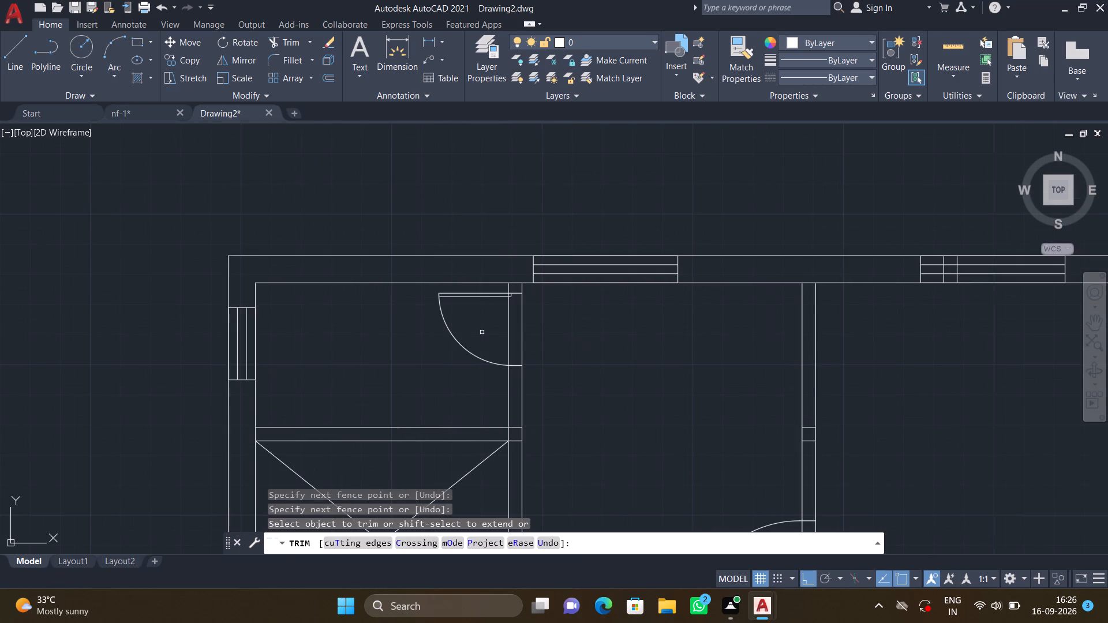
pyautogui.scroll(2, 512, 301)
pyautogui.click(478, 373)
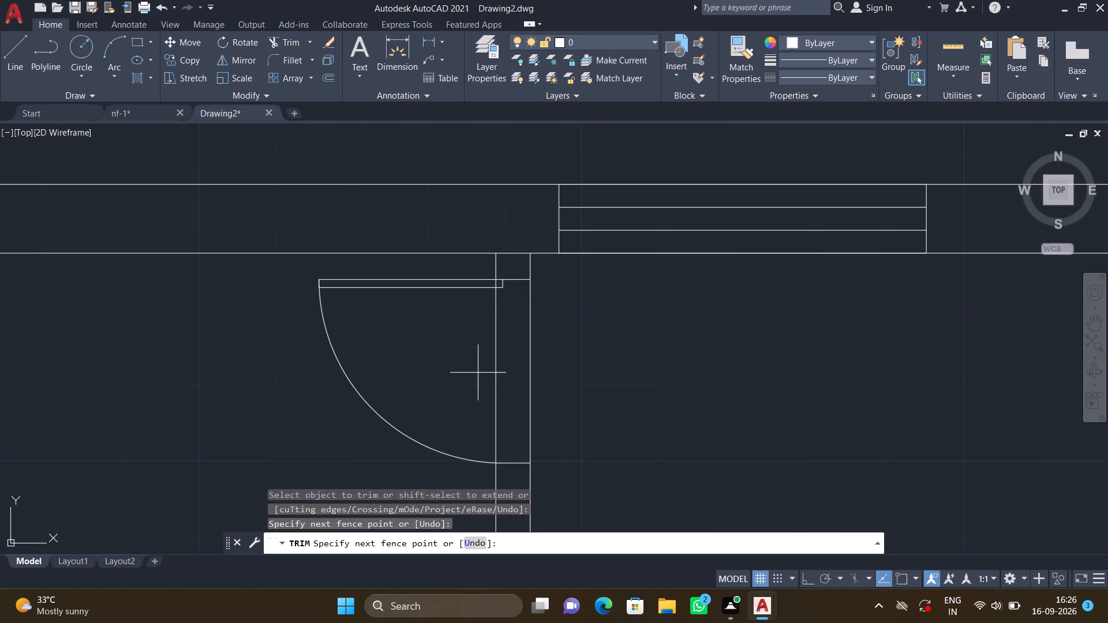
pyautogui.click(526, 370)
# Trim the west face line and upper partition line inside the wall junction at the northwest room's southeast corner.
pyautogui.scroll(-2, 473, 385)
pyautogui.moveTo(472, 384); pyautogui.dragTo(451, 252, button='middle')
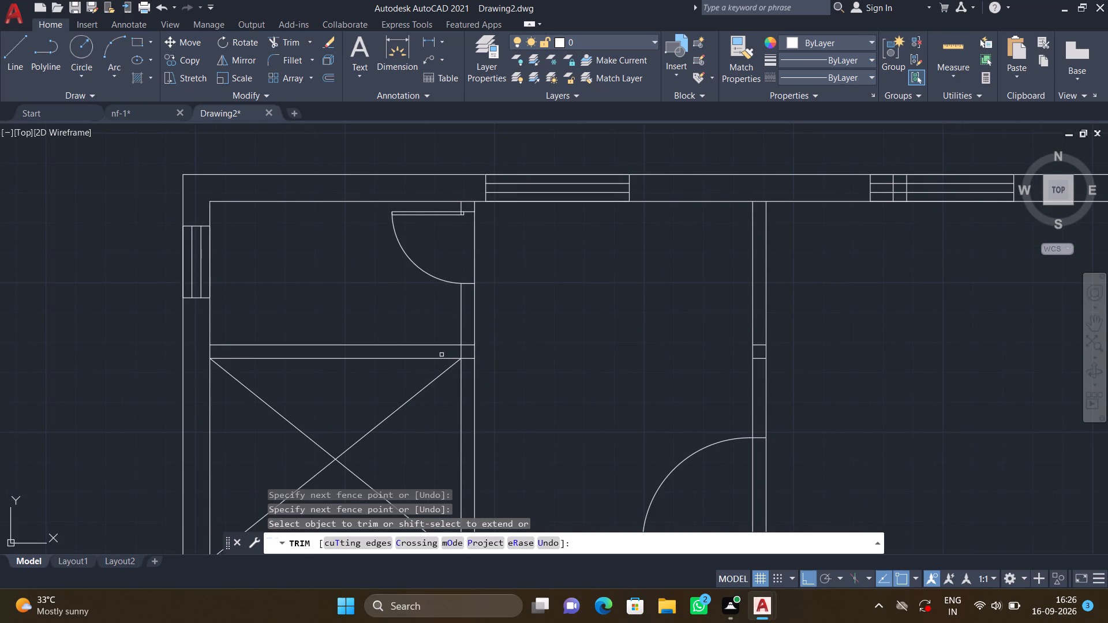
pyautogui.scroll(3, 441, 355)
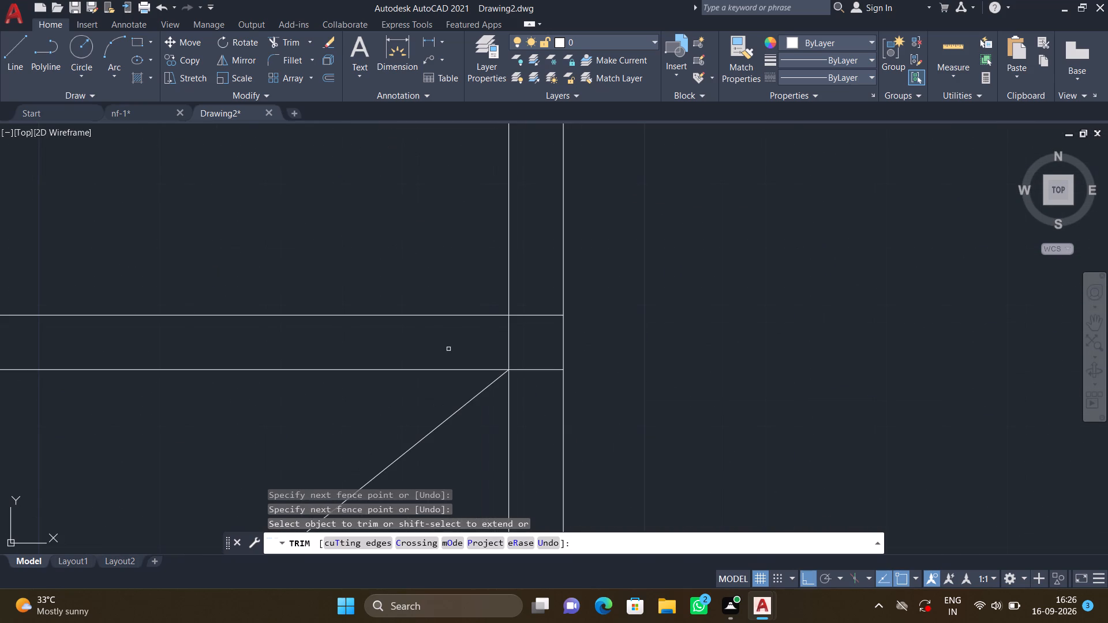
pyautogui.click(449, 346)
pyautogui.click(533, 342)
pyautogui.click(533, 294)
pyautogui.click(534, 341)
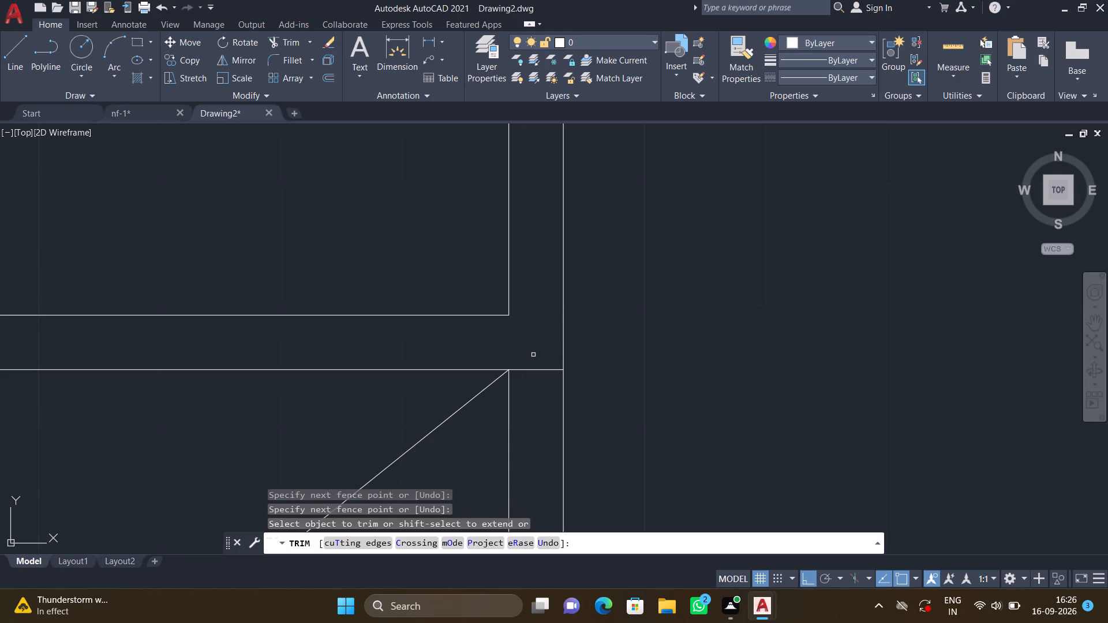
# Trim the line crossing the wall junction at the southeast corner of the X-marked space, just above the staircase.
pyautogui.scroll(-2, 533, 349)
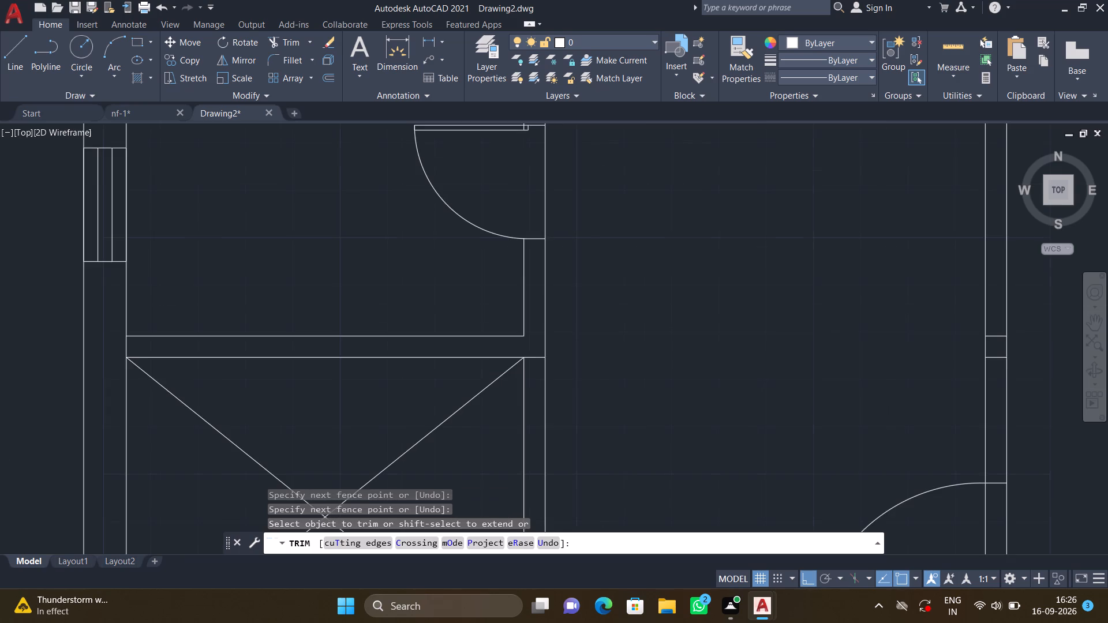
pyautogui.scroll(-1, 531, 351)
pyautogui.moveTo(399, 393); pyautogui.dragTo(422, 309, button='middle')
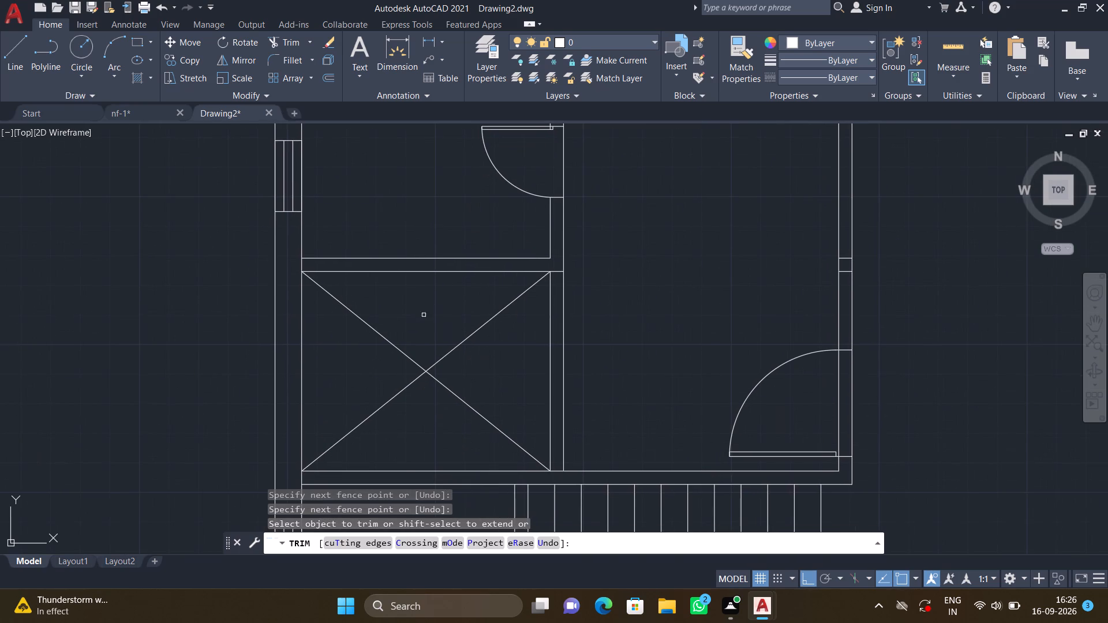
pyautogui.scroll(-2, 333, 355)
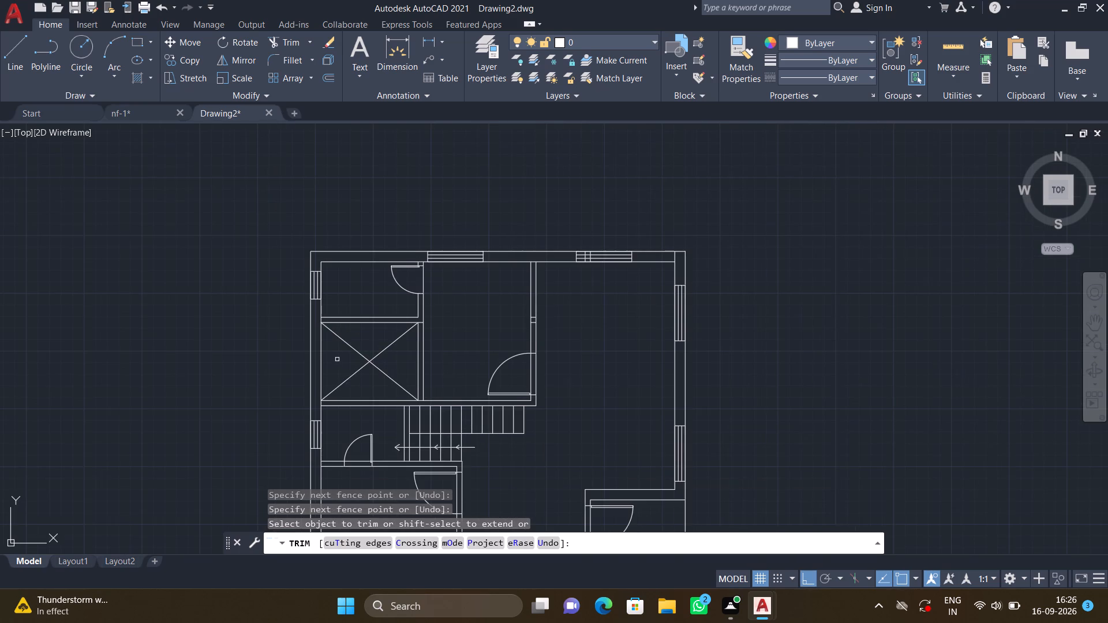
pyautogui.moveTo(337, 359); pyautogui.dragTo(334, 253, button='middle')
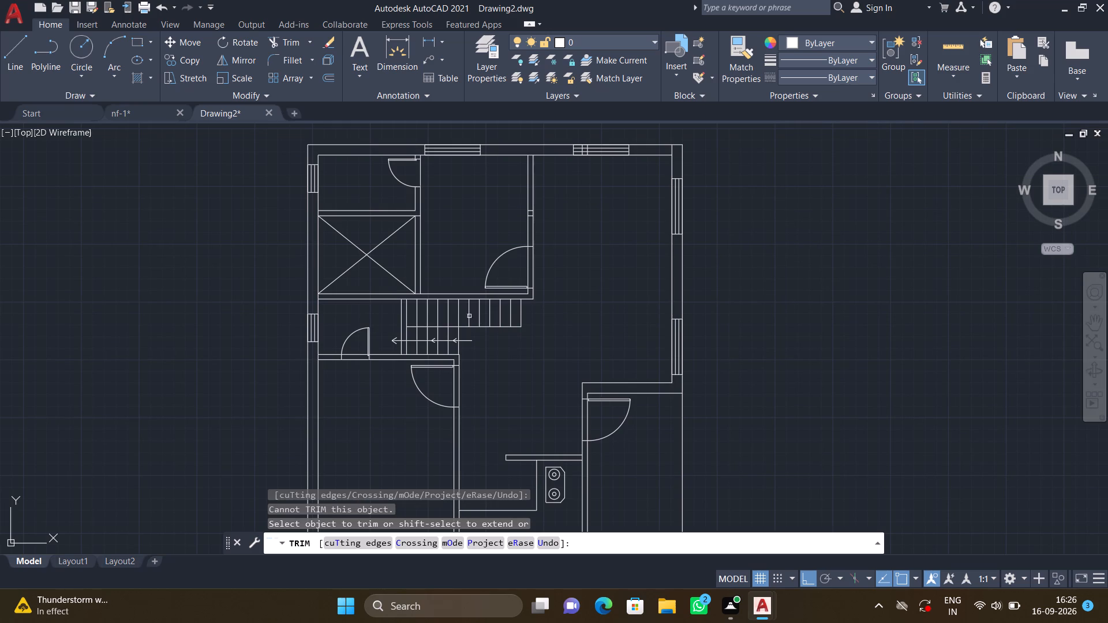
pyautogui.scroll(4, 417, 298)
pyautogui.click(406, 264)
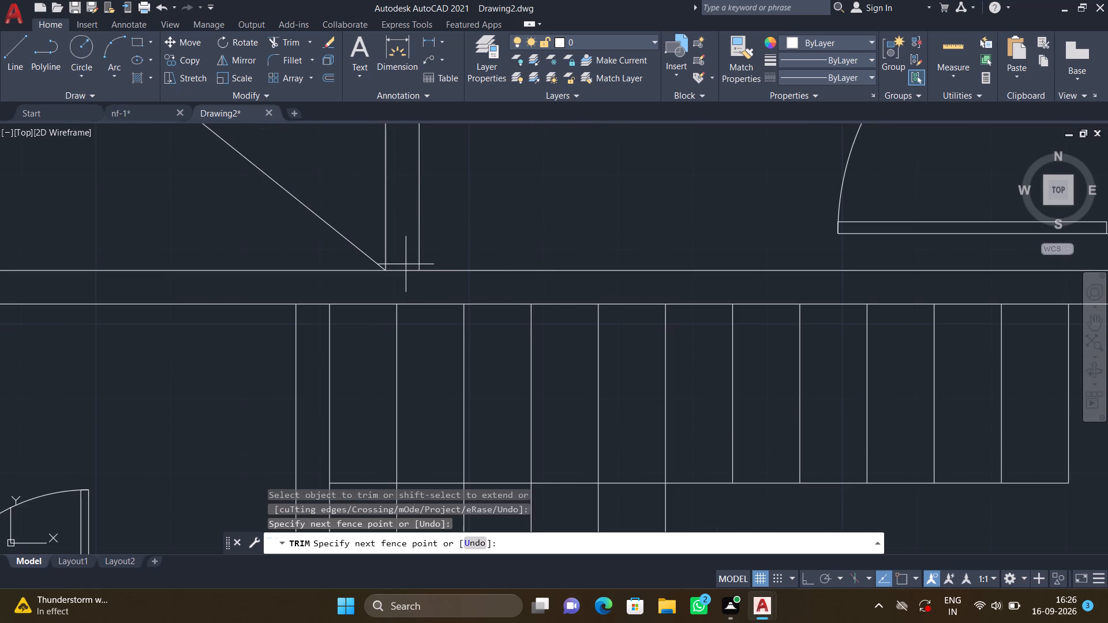
pyautogui.click(406, 284)
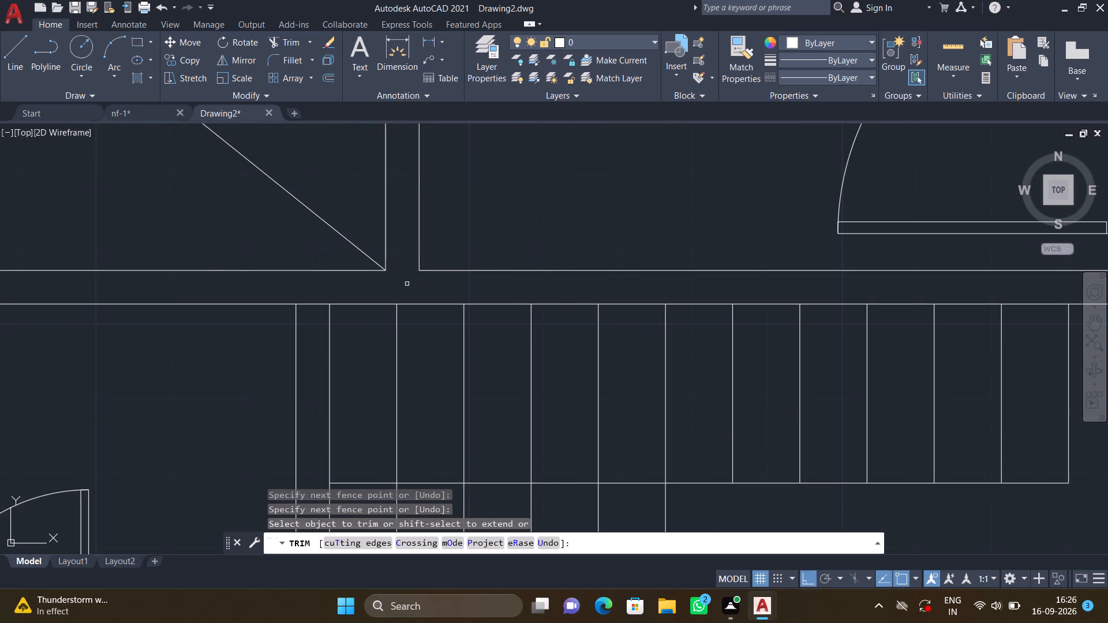
# Trim the upper face line of the wall south of the staircase across the door opening near its west end.
pyautogui.scroll(-2, 403, 284)
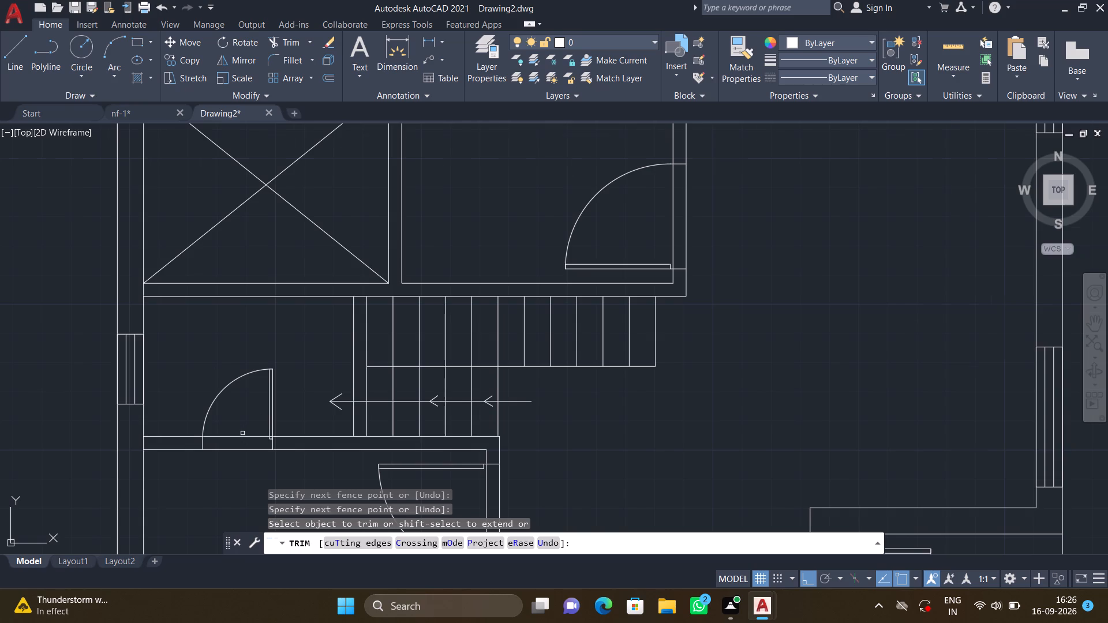
pyautogui.scroll(2, 242, 433)
pyautogui.click(195, 436)
pyautogui.click(210, 460)
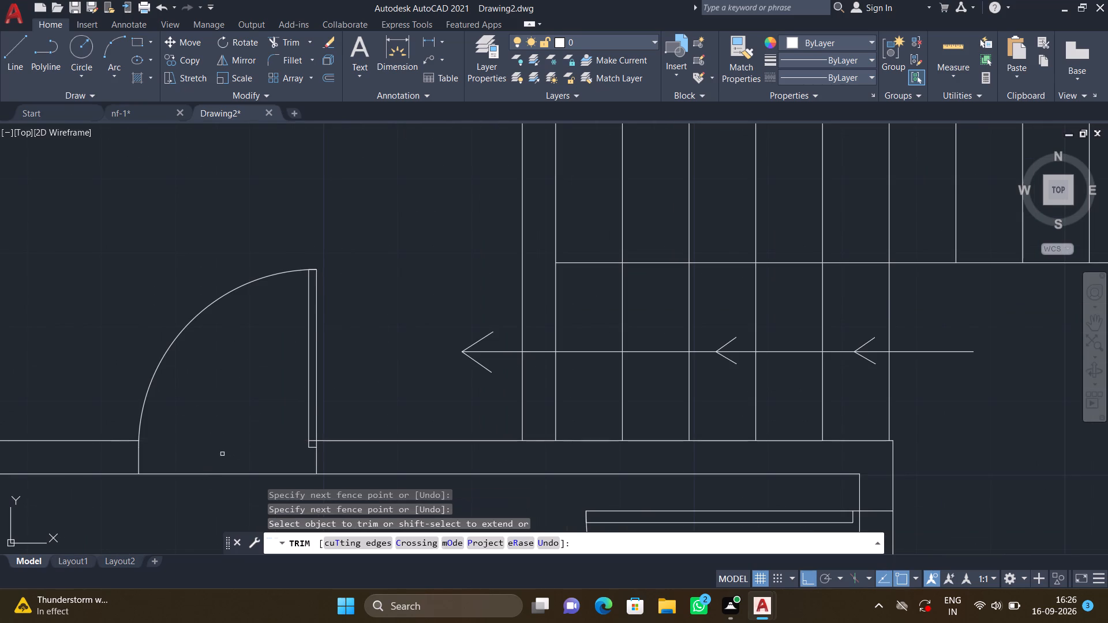
# Trim the west face line of the southwest room's east wall across the door opening just below the staircase.
pyautogui.scroll(-3, 237, 447)
pyautogui.moveTo(233, 478); pyautogui.dragTo(233, 476, button='middle')
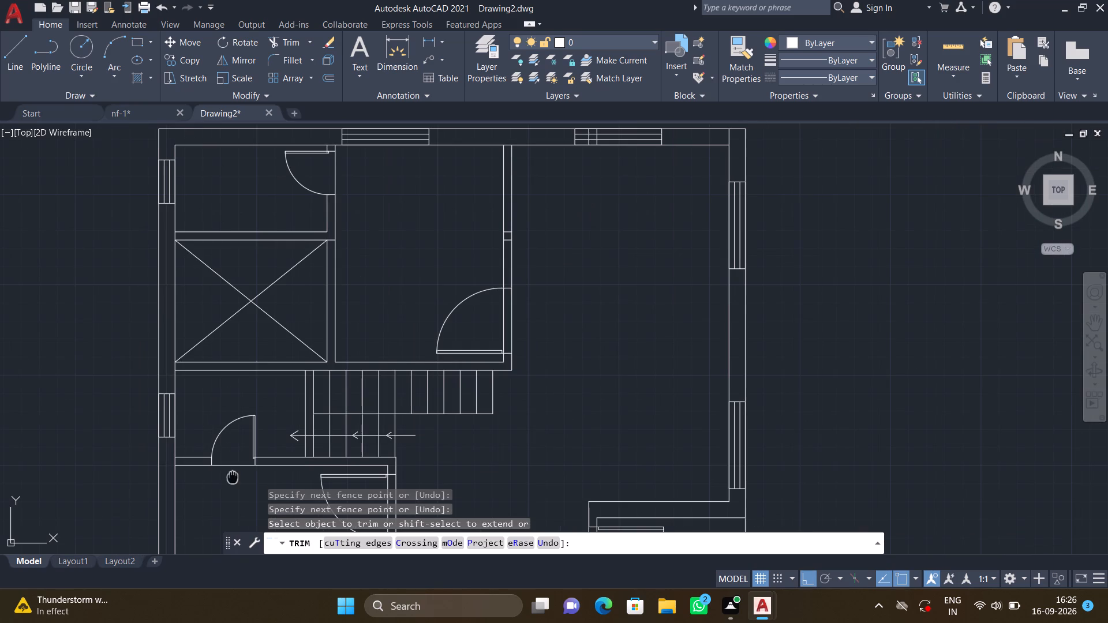
pyautogui.moveTo(233, 476); pyautogui.dragTo(270, 327, button='middle')
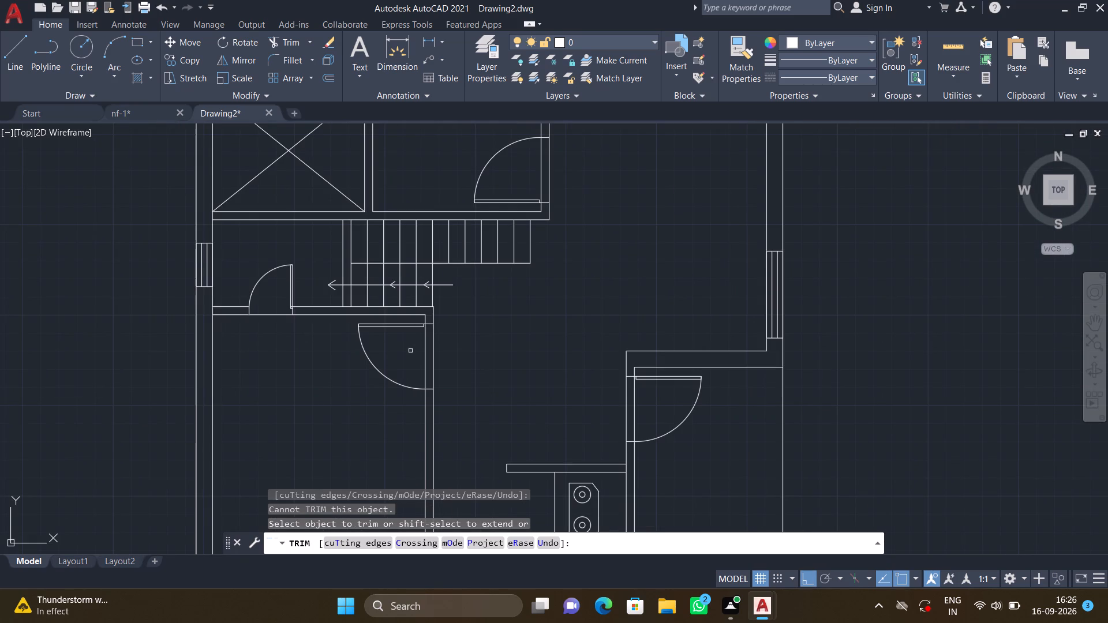
pyautogui.scroll(2, 411, 349)
pyautogui.click(415, 347)
pyautogui.click(456, 350)
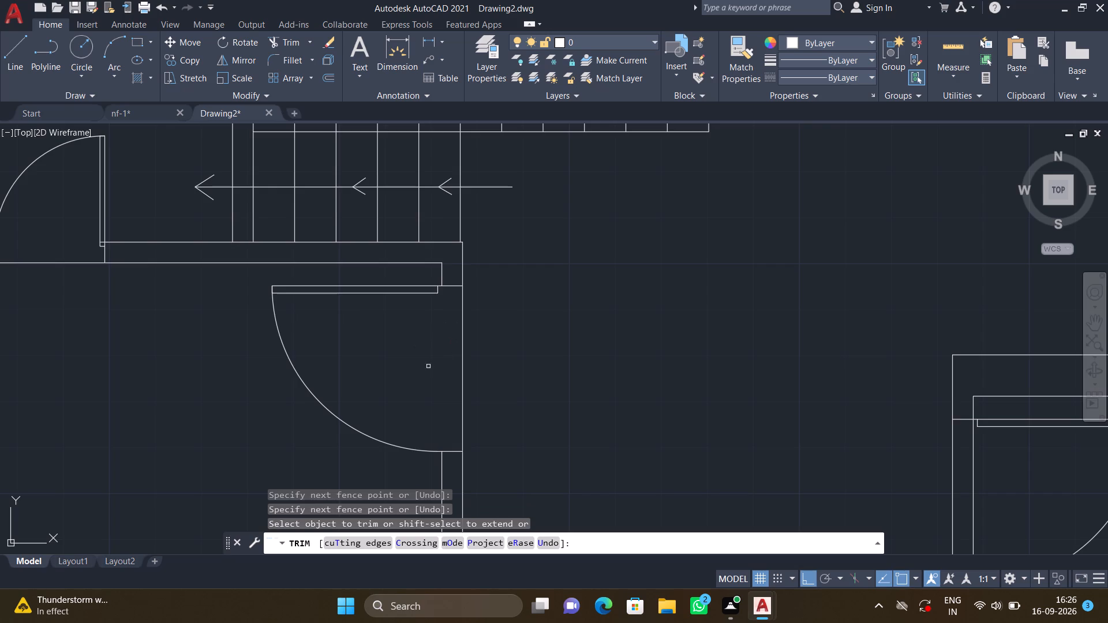
# Trim the short line crossing the north middle room's east wall just above its door opening.
pyautogui.scroll(-3, 427, 366)
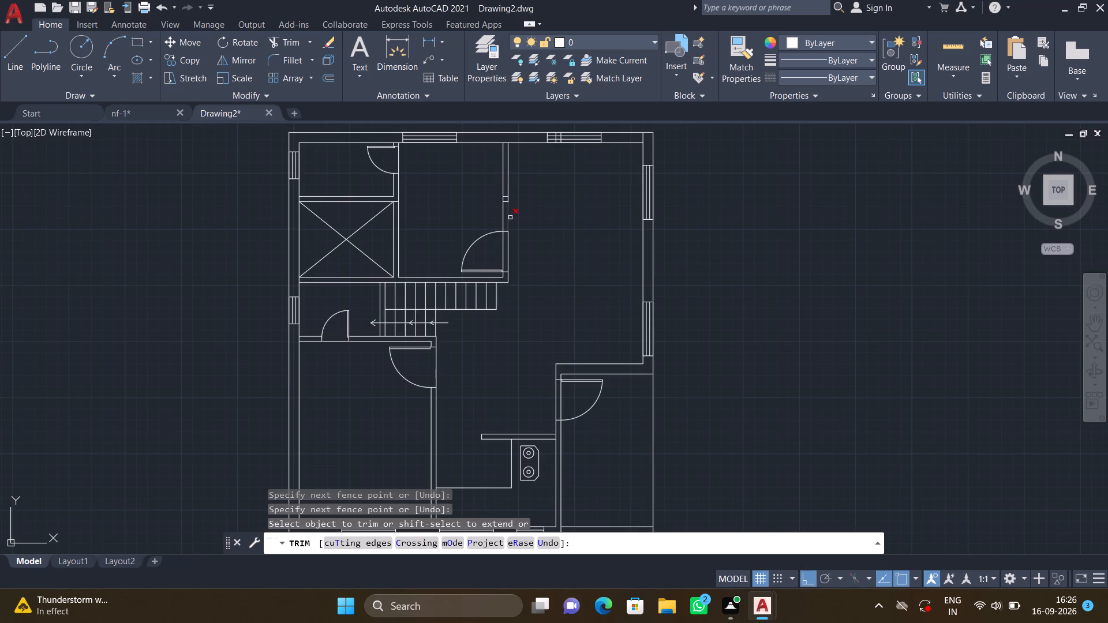
pyautogui.scroll(3, 510, 205)
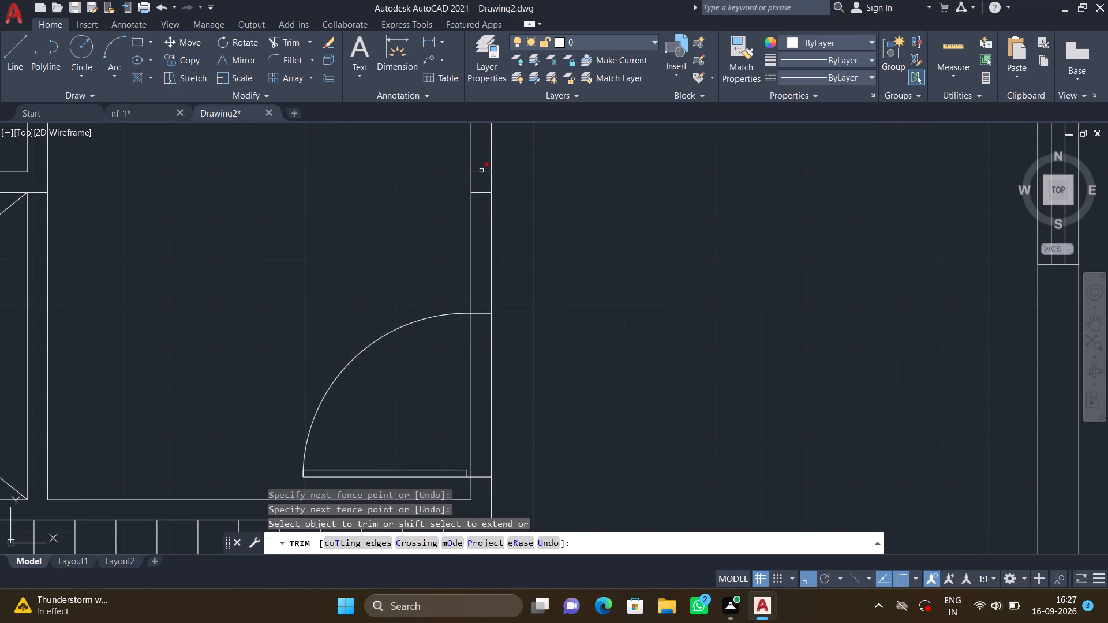
pyautogui.click(481, 171)
pyautogui.click(484, 196)
pyautogui.click(480, 186)
# Trim the west face line of the north middle room's east wall across the door opening, and finish trimming.
pyautogui.scroll(-3, 540, 192)
pyautogui.moveTo(540, 193); pyautogui.dragTo(527, 213, button='middle')
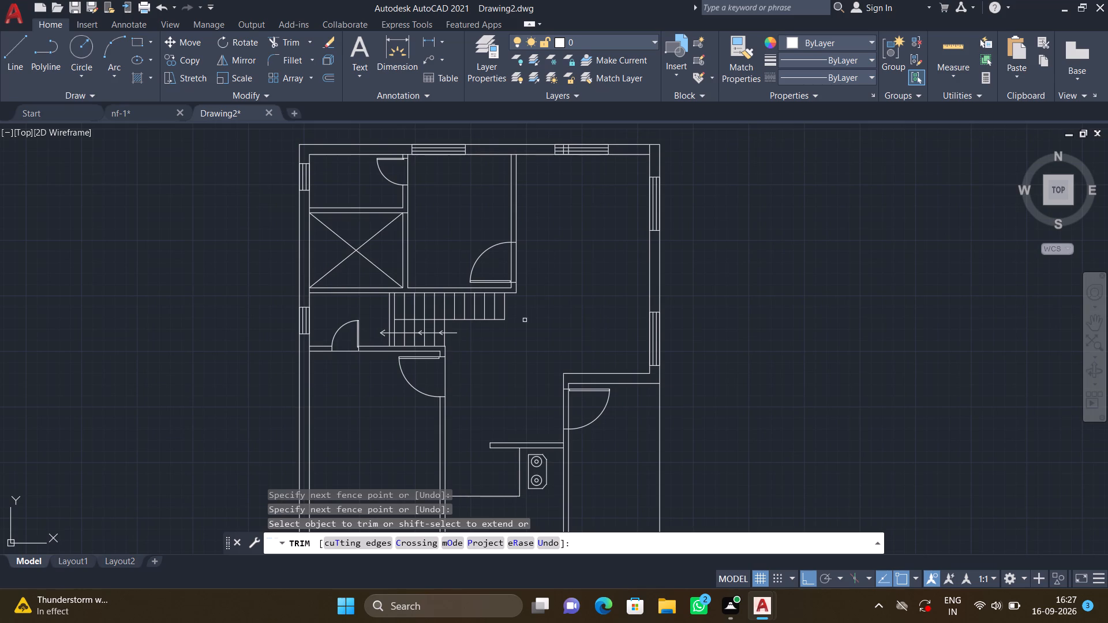
pyautogui.scroll(3, 497, 248)
pyautogui.click(515, 279)
pyautogui.click(548, 279)
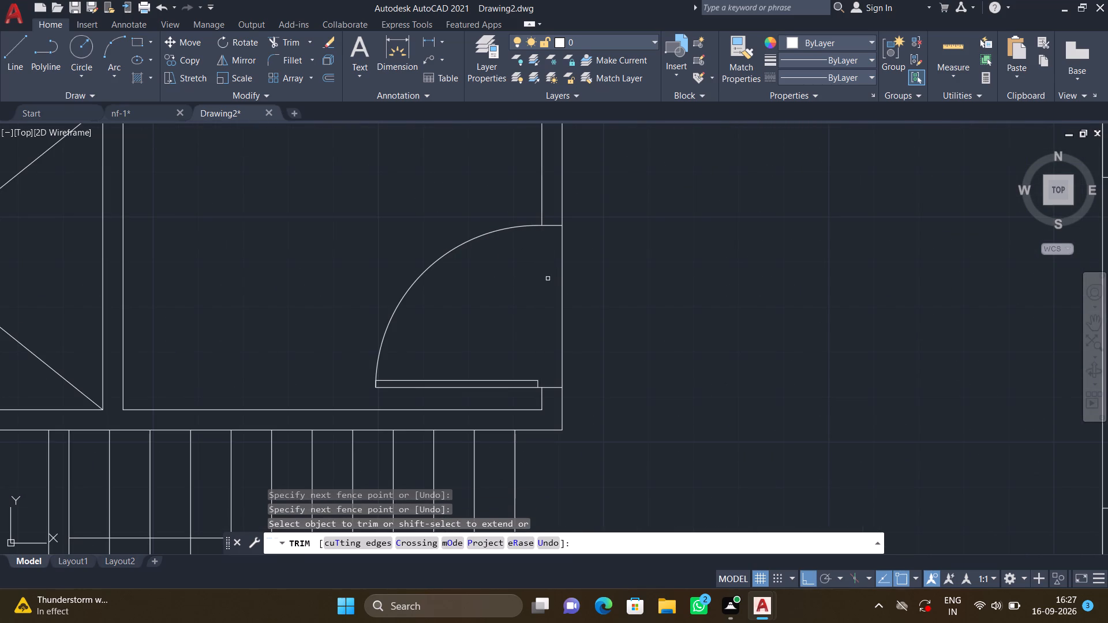
pyautogui.press('Return')
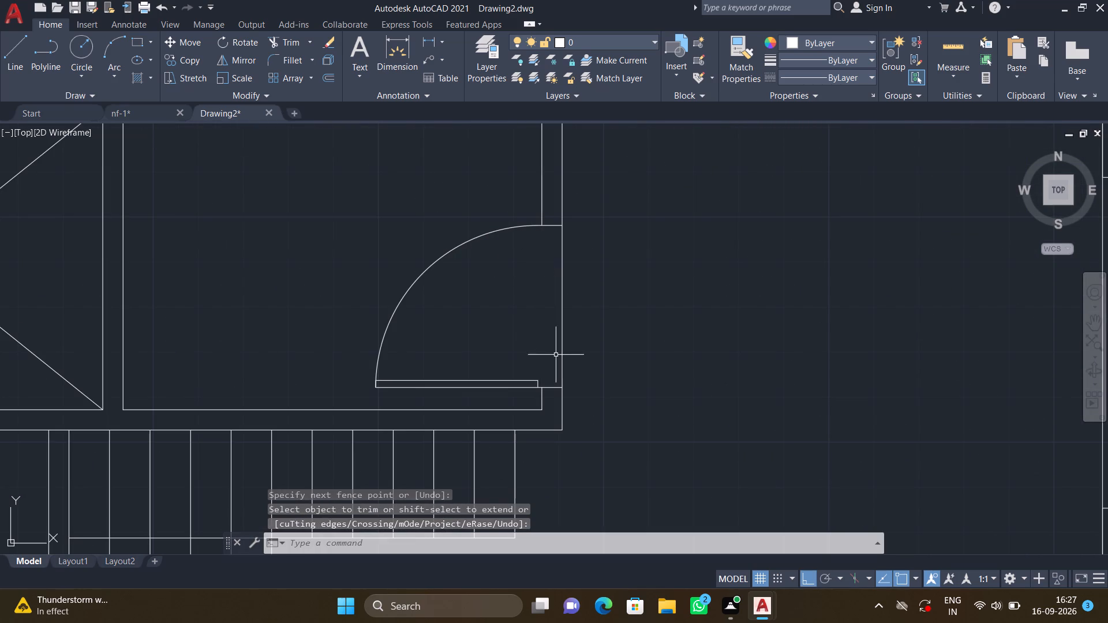
# Draw a short line east from the north middle room's southeast outer wall corner, and up to align with the wall's inner face.
pyautogui.scroll(1, 574, 422)
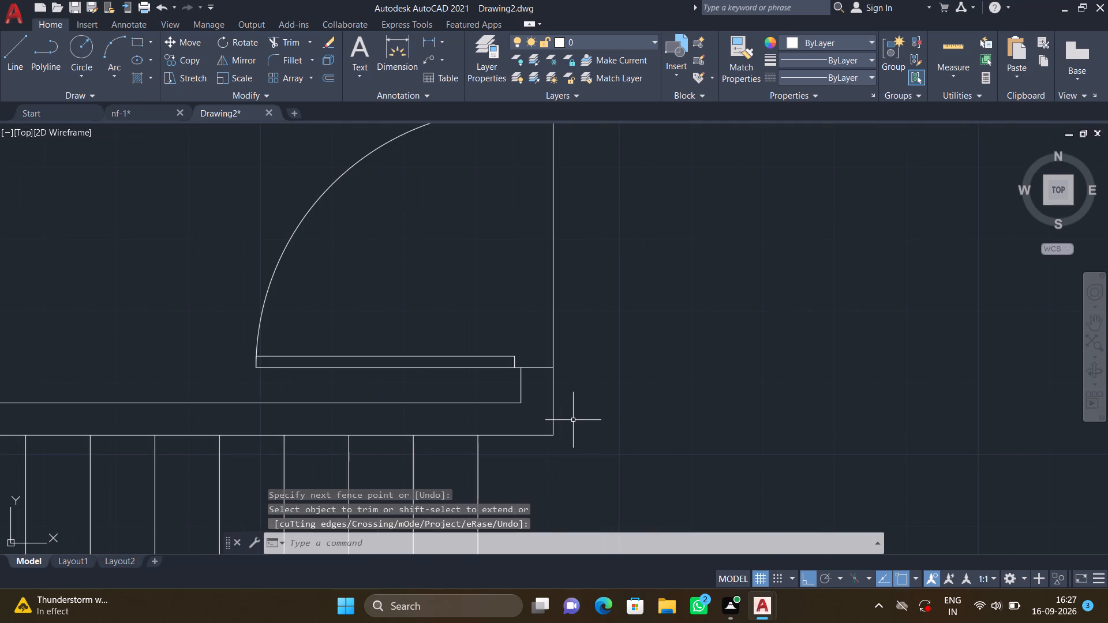
pyautogui.press('l')
pyautogui.press('Return')
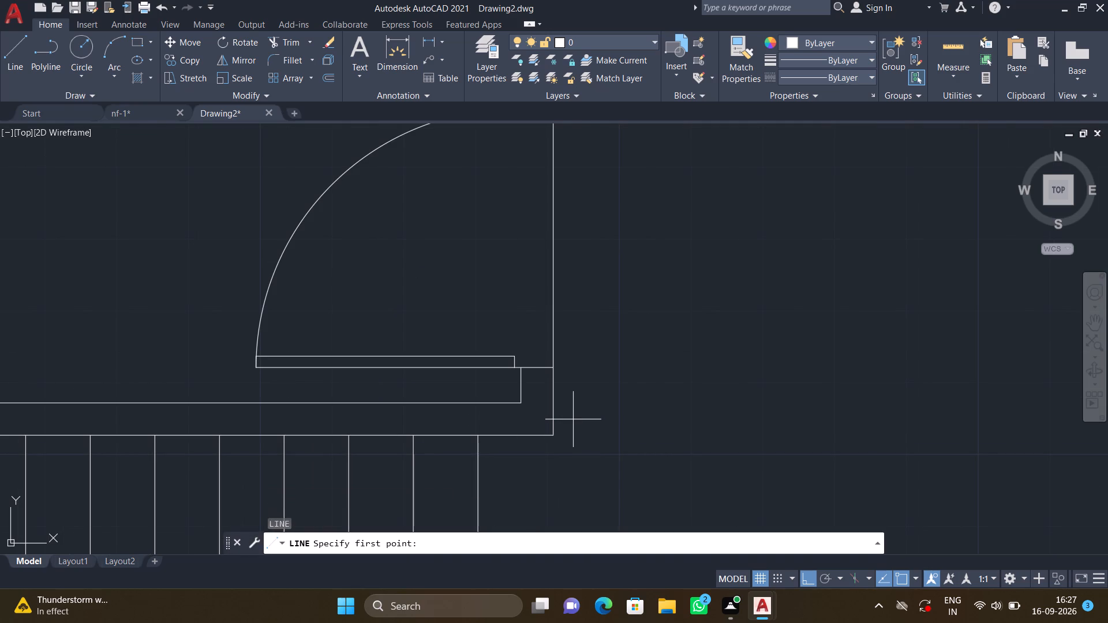
pyautogui.click(555, 436)
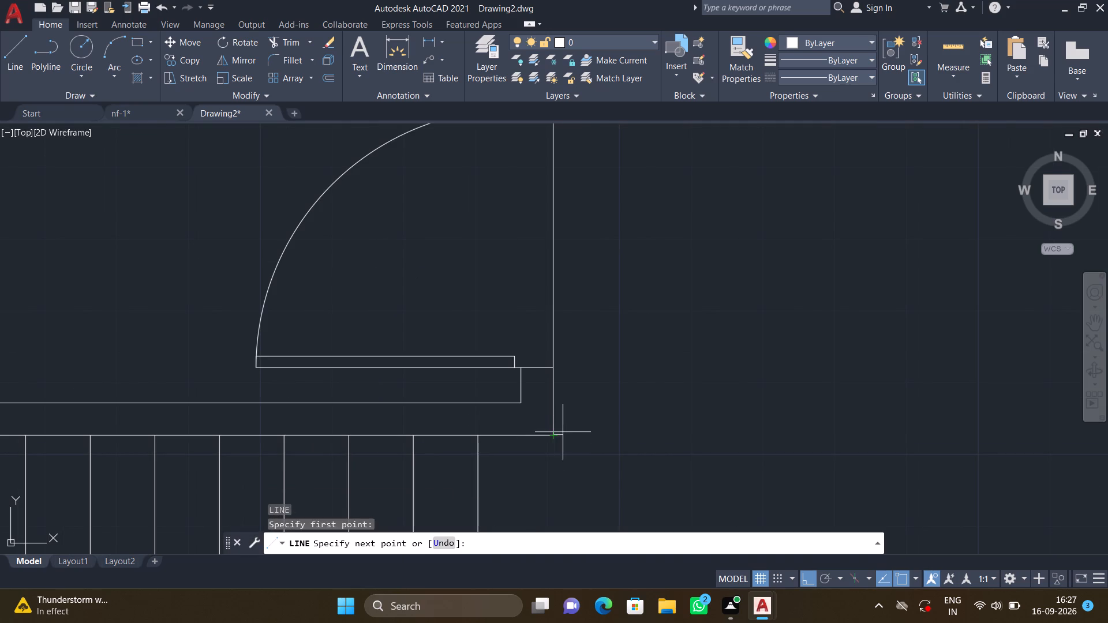
pyautogui.click(613, 434)
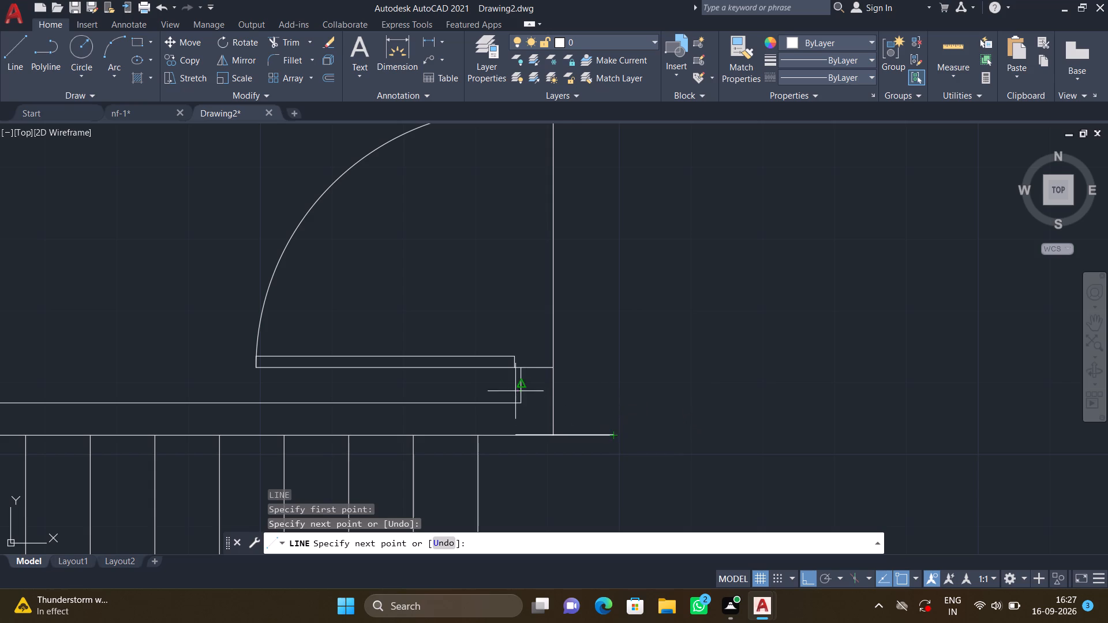
pyautogui.click(614, 401)
pyautogui.press('4')
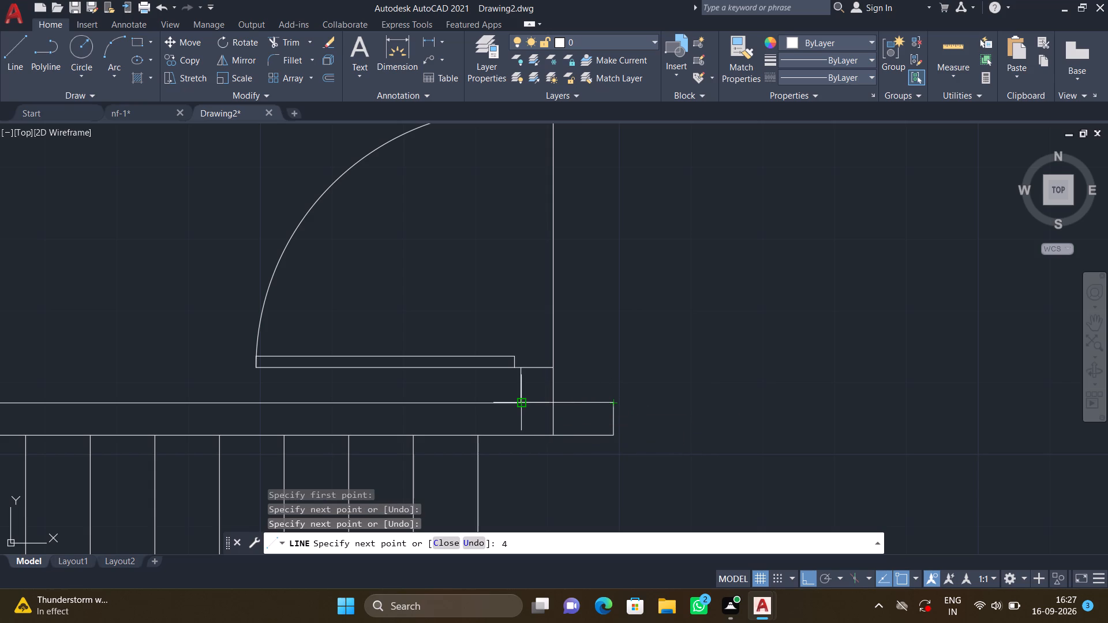
pyautogui.press('Escape')
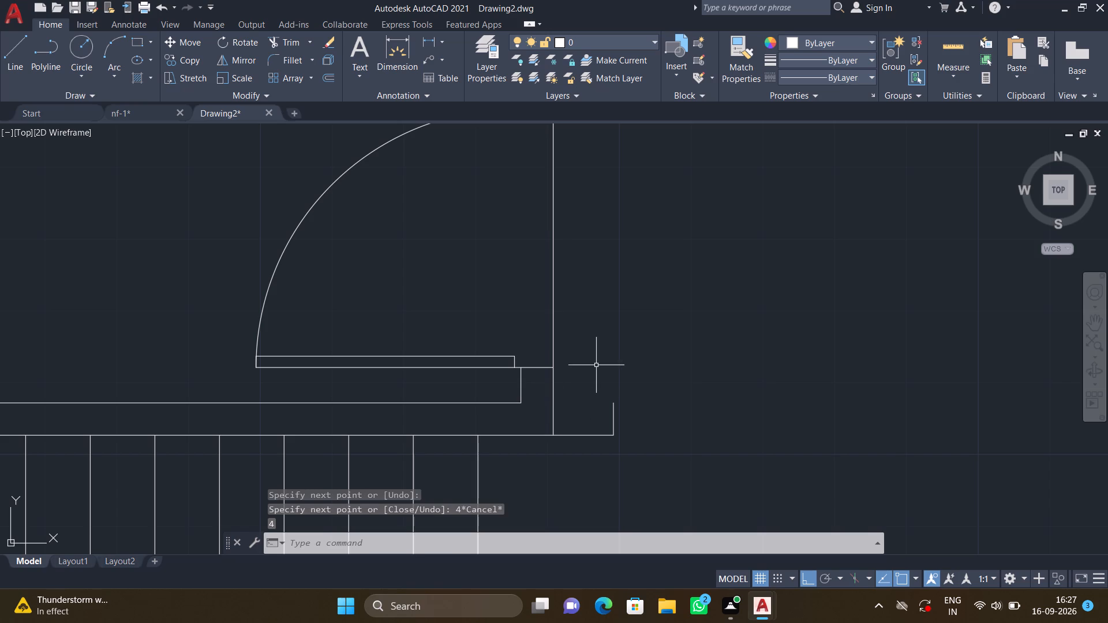
# Extend the north middle room's south inner wall line east to the end line of the new wall stub.
pyautogui.write('ex')
pyautogui.press('Return')
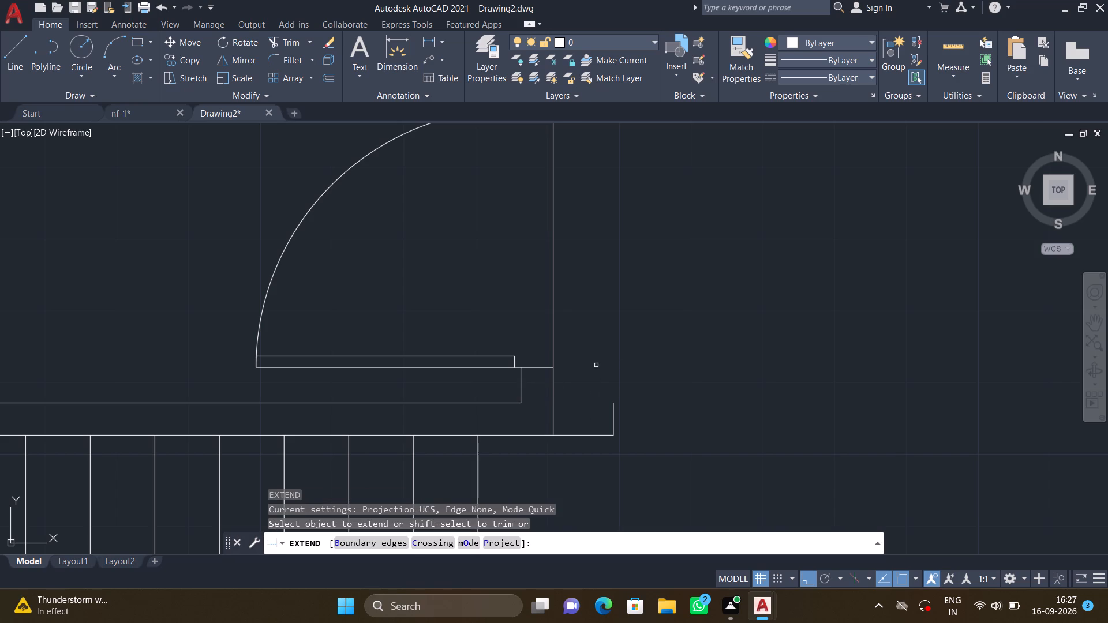
pyautogui.click(507, 403)
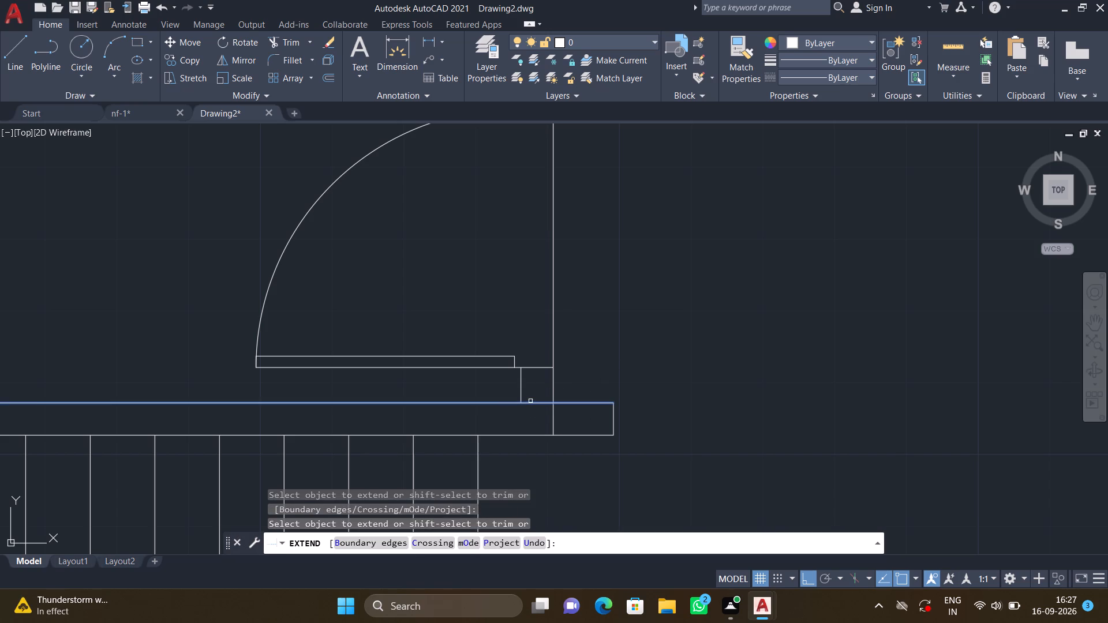
pyautogui.click(533, 401)
pyautogui.press('Return')
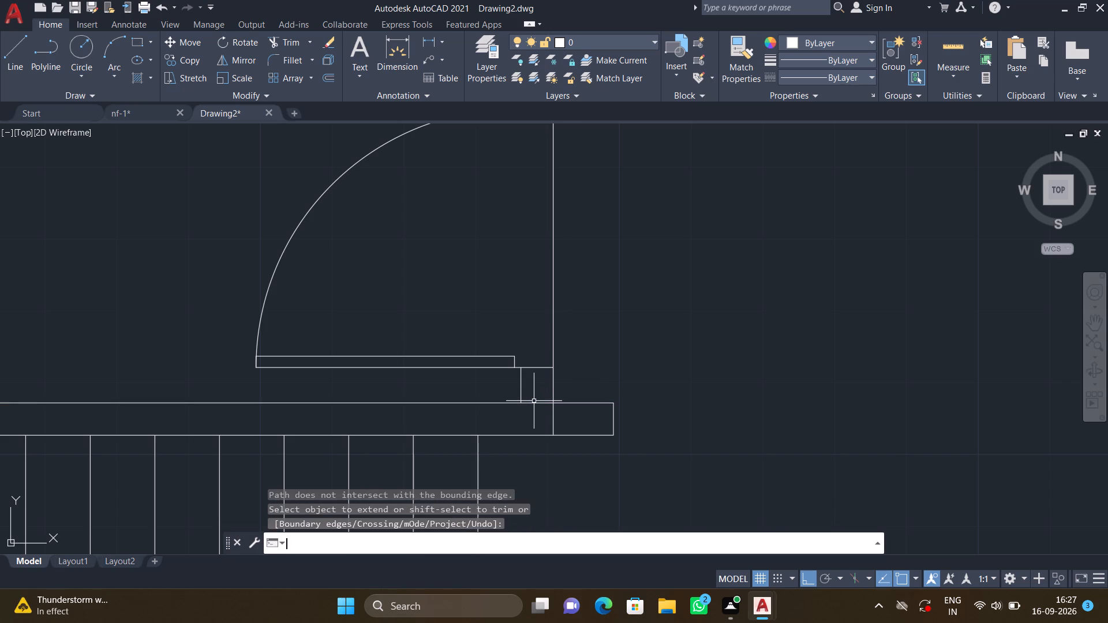
# Trim the extended inner line and the east face line inside the wall junction at the new stub.
pyautogui.write('tr')
pyautogui.press('Return')
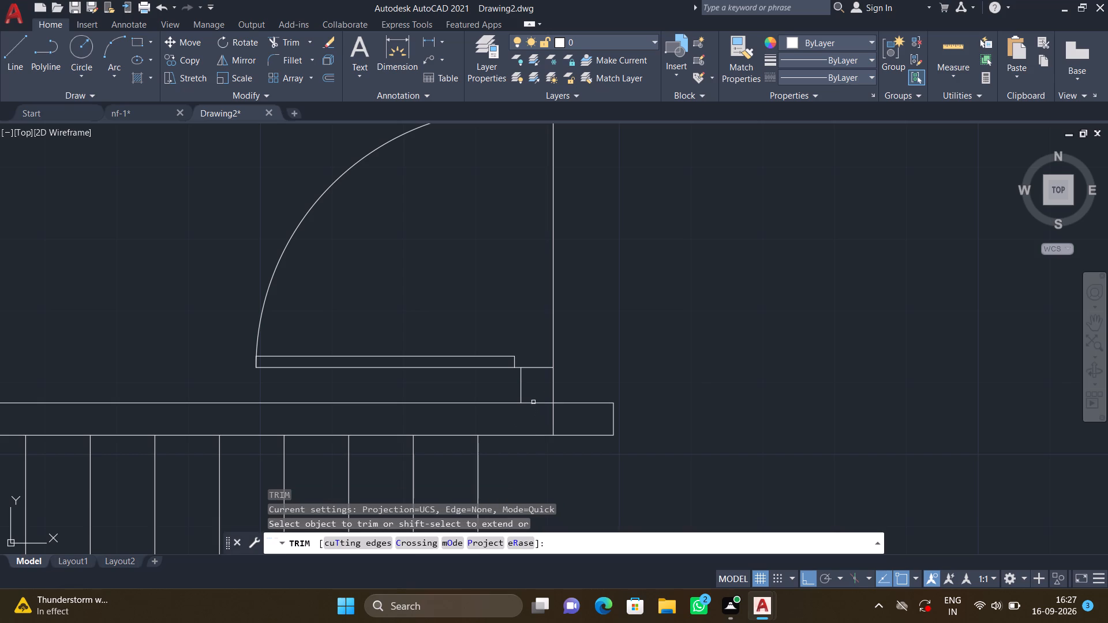
pyautogui.click(533, 399)
pyautogui.click(537, 416)
pyautogui.click(538, 416)
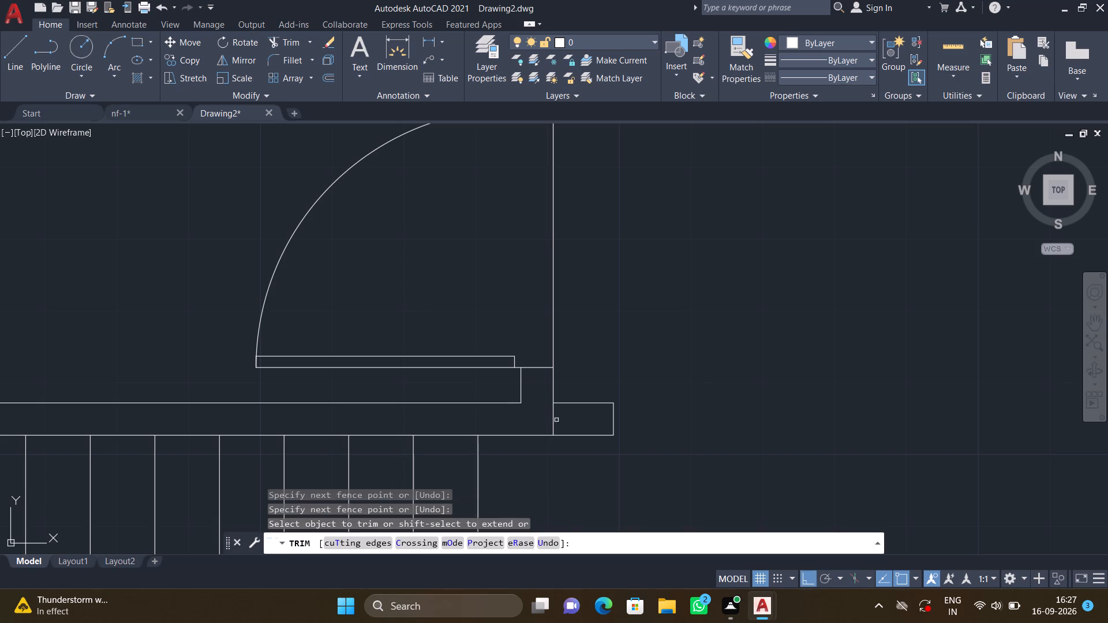
pyautogui.click(542, 422)
pyautogui.click(576, 422)
# Trim the east face line of the southeast room's west wall across its door opening, and finish trimming.
pyautogui.scroll(-3, 572, 408)
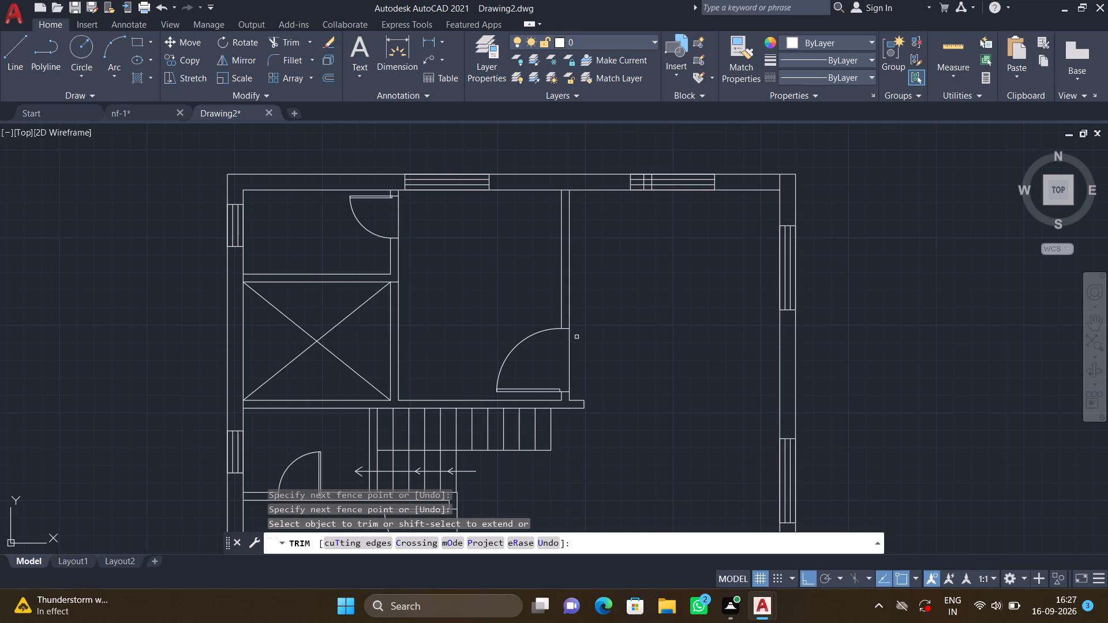
pyautogui.scroll(-1, 604, 439)
pyautogui.moveTo(603, 442); pyautogui.dragTo(598, 431, button='middle')
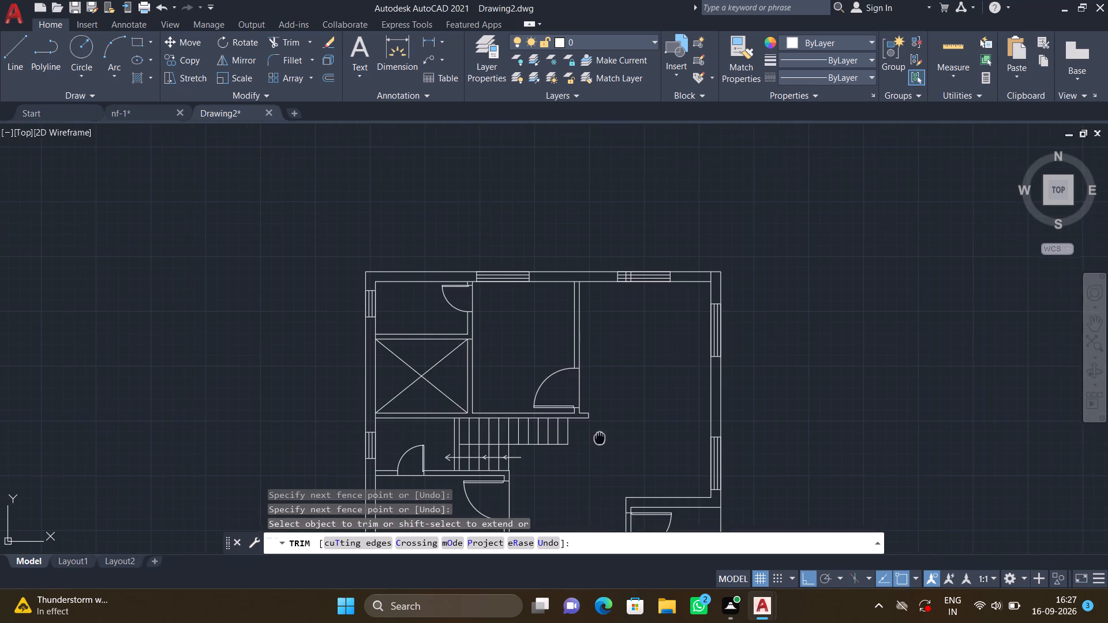
pyautogui.moveTo(598, 431); pyautogui.dragTo(549, 261, button='middle')
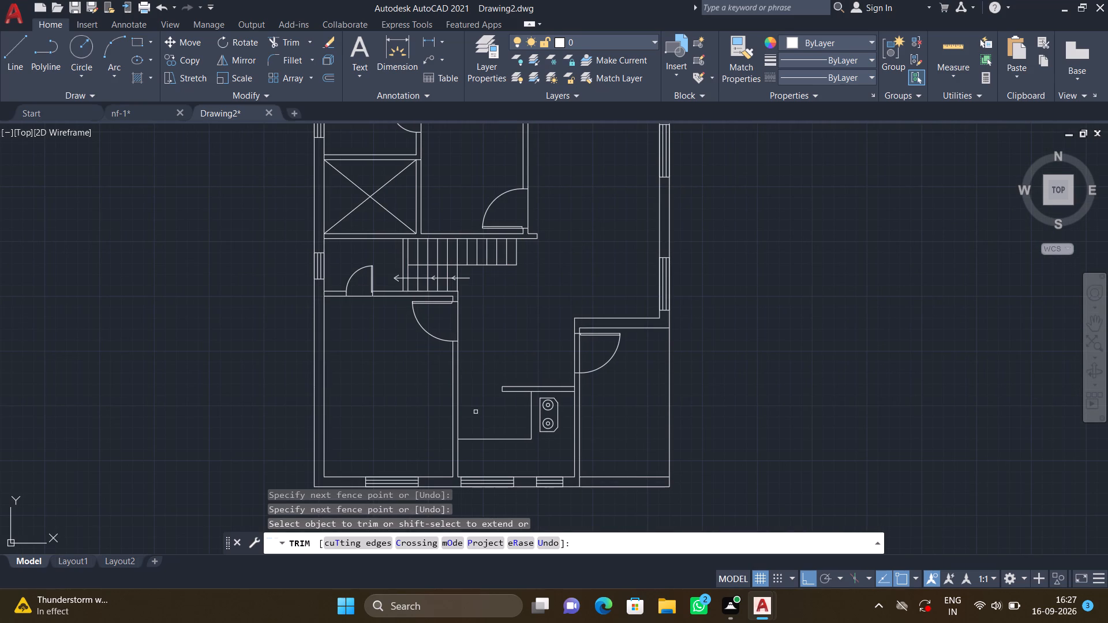
pyautogui.scroll(-1, 585, 366)
pyautogui.scroll(2, 585, 365)
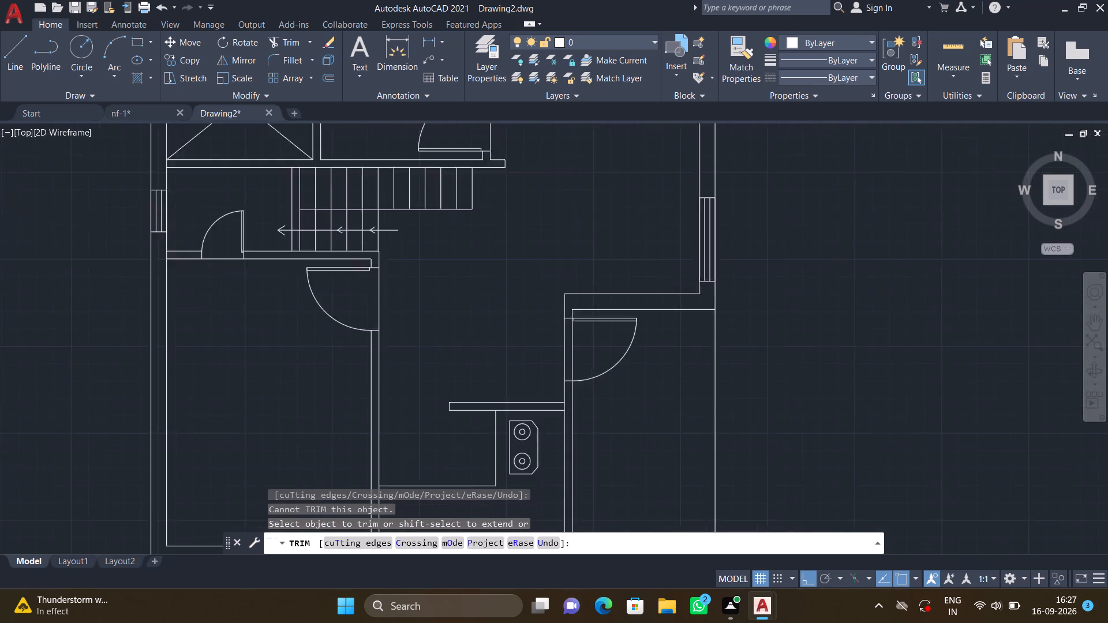
pyautogui.scroll(1, 585, 365)
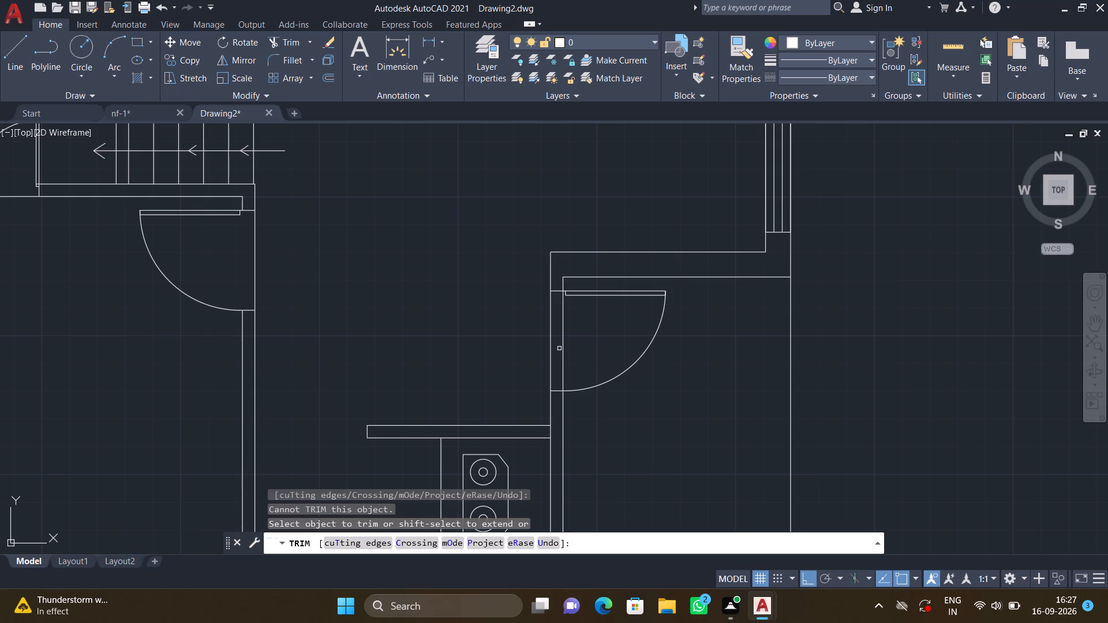
pyautogui.click(559, 348)
pyautogui.click(578, 341)
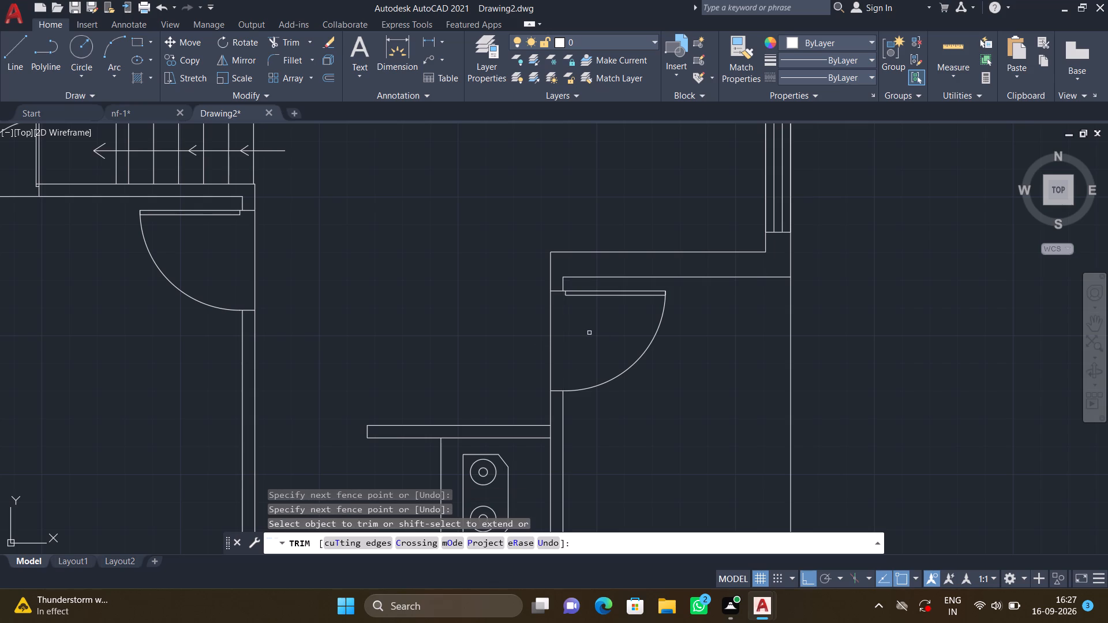
pyautogui.scroll(-1, 589, 332)
pyautogui.scroll(-2, 603, 385)
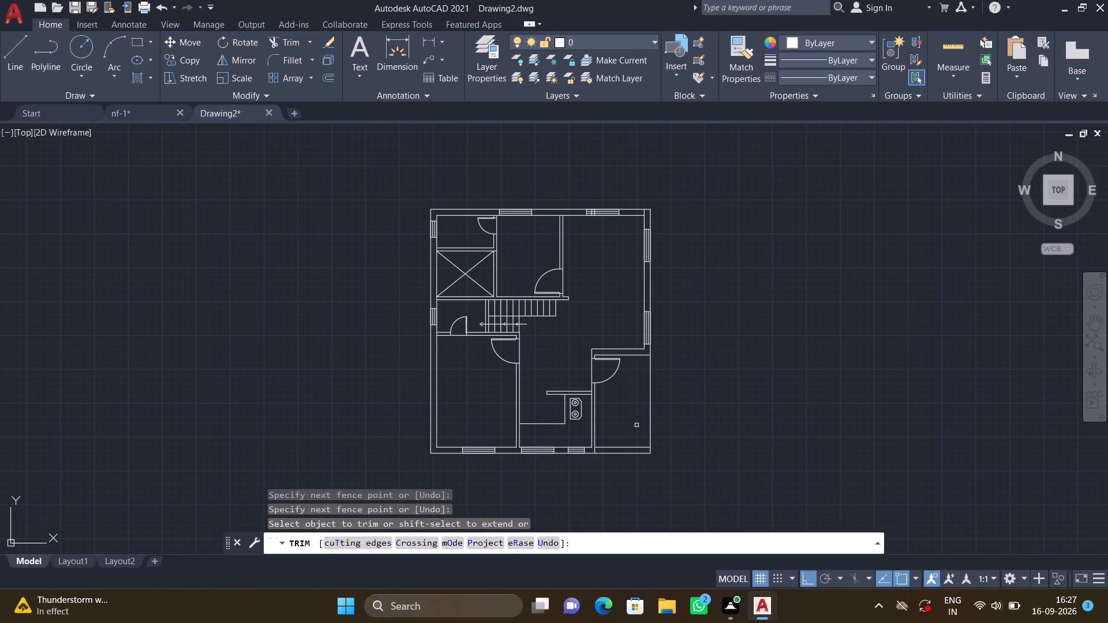
pyautogui.moveTo(634, 418); pyautogui.dragTo(609, 340, button='middle')
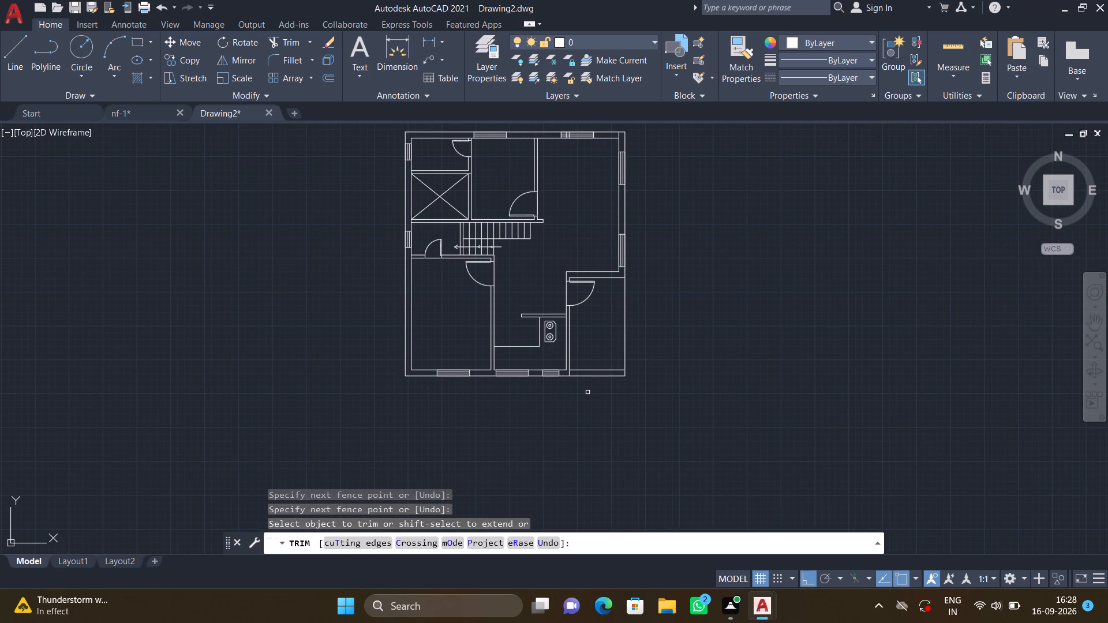
pyautogui.press('Return')
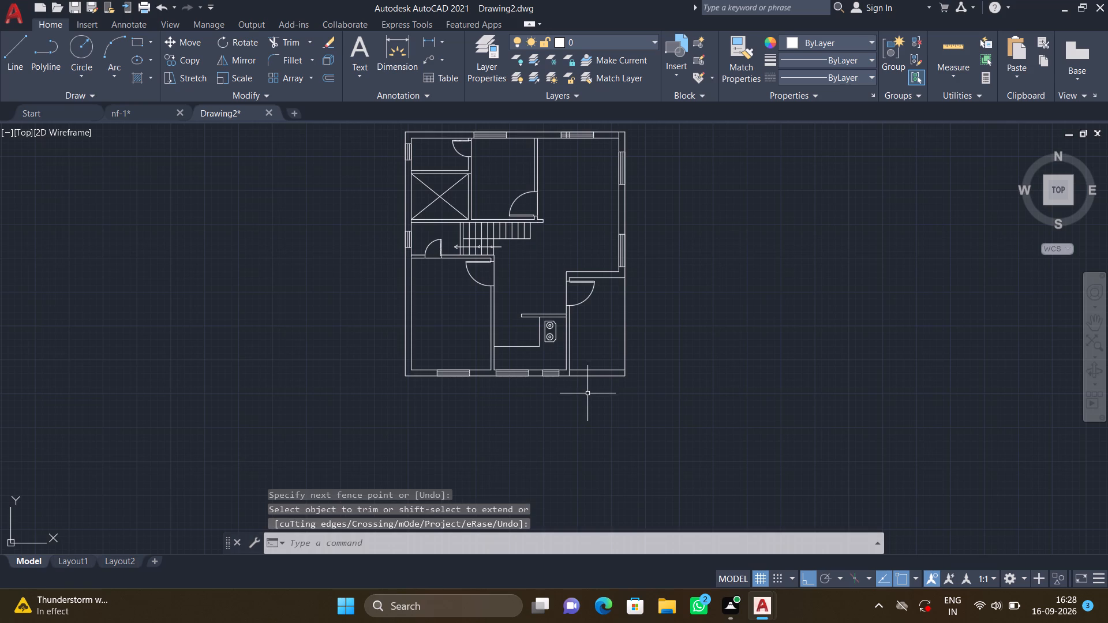
# Measure the south wall's thickness at the southeast room's southwest corner with a linear dimension.
pyautogui.scroll(3, 581, 363)
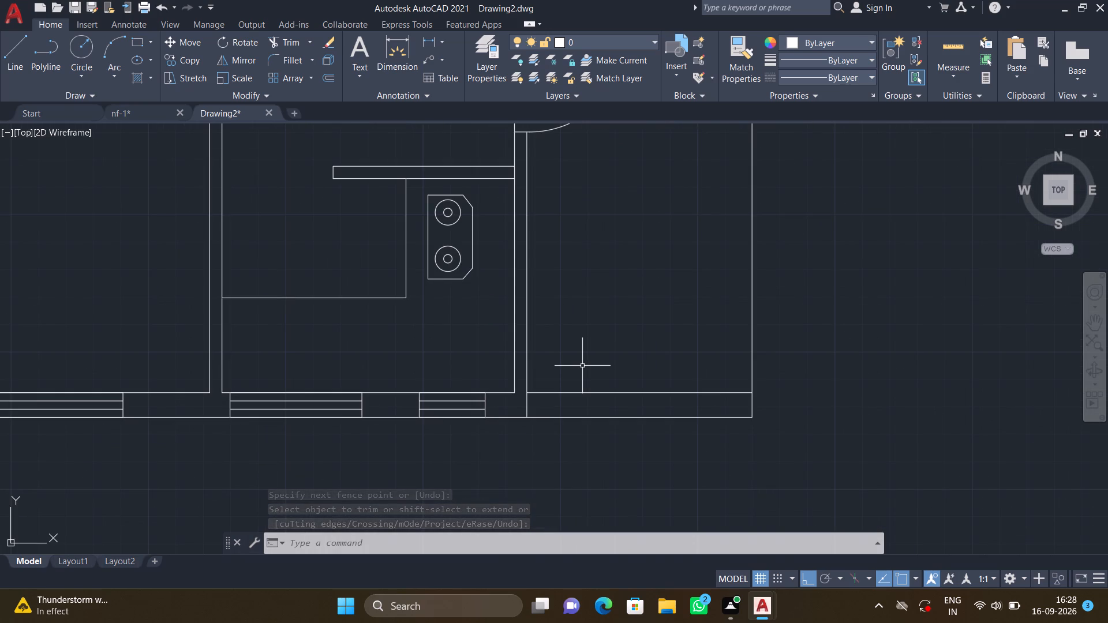
pyautogui.click(442, 41)
pyautogui.click(447, 62)
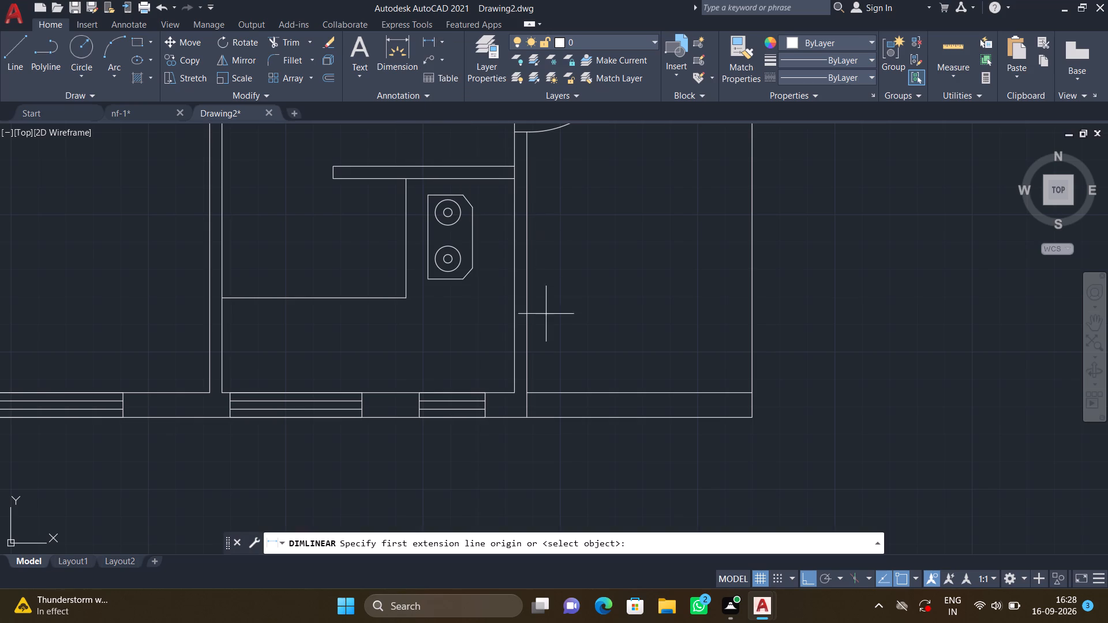
pyautogui.scroll(3, 548, 421)
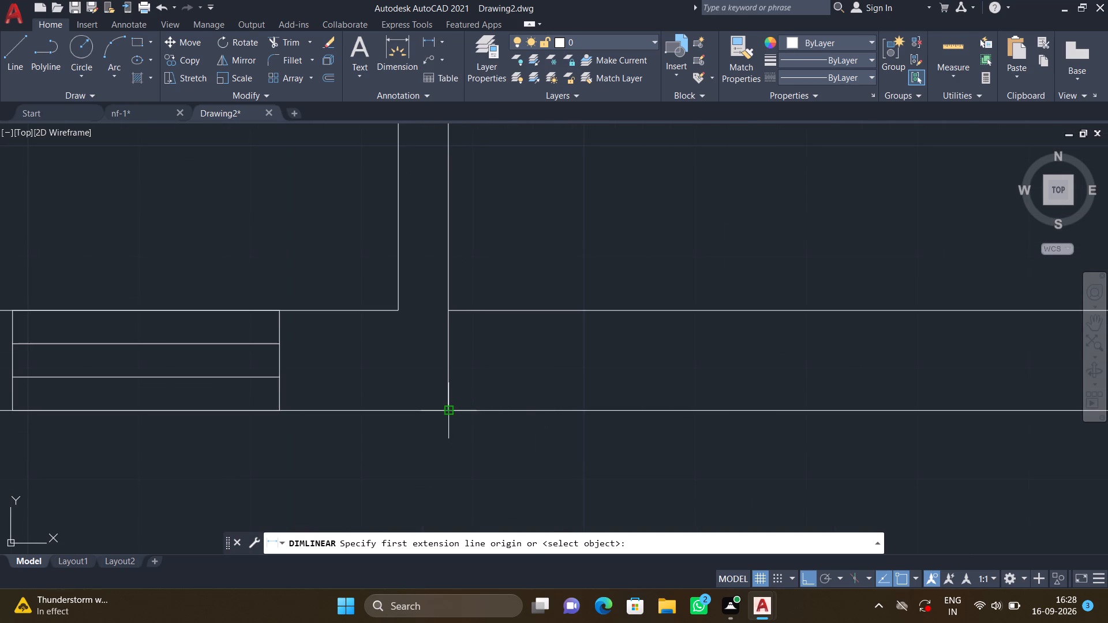
pyautogui.click(447, 411)
pyautogui.click(450, 309)
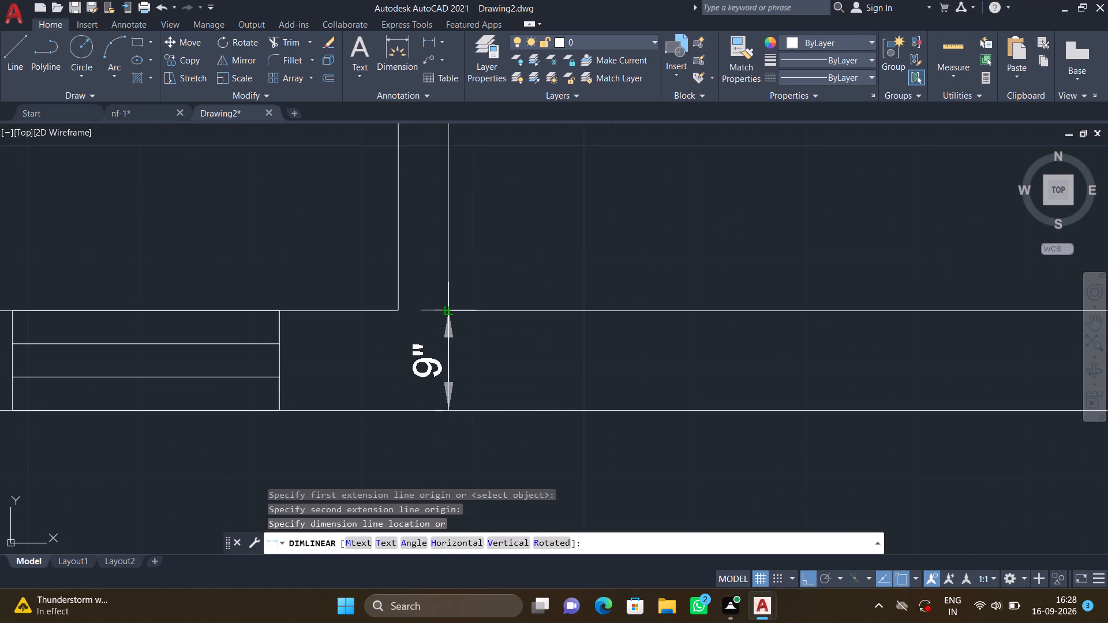
pyautogui.press('Escape')
# Offset the southeast room's south inner wall line 9" north into the room.
pyautogui.scroll(-3, 482, 281)
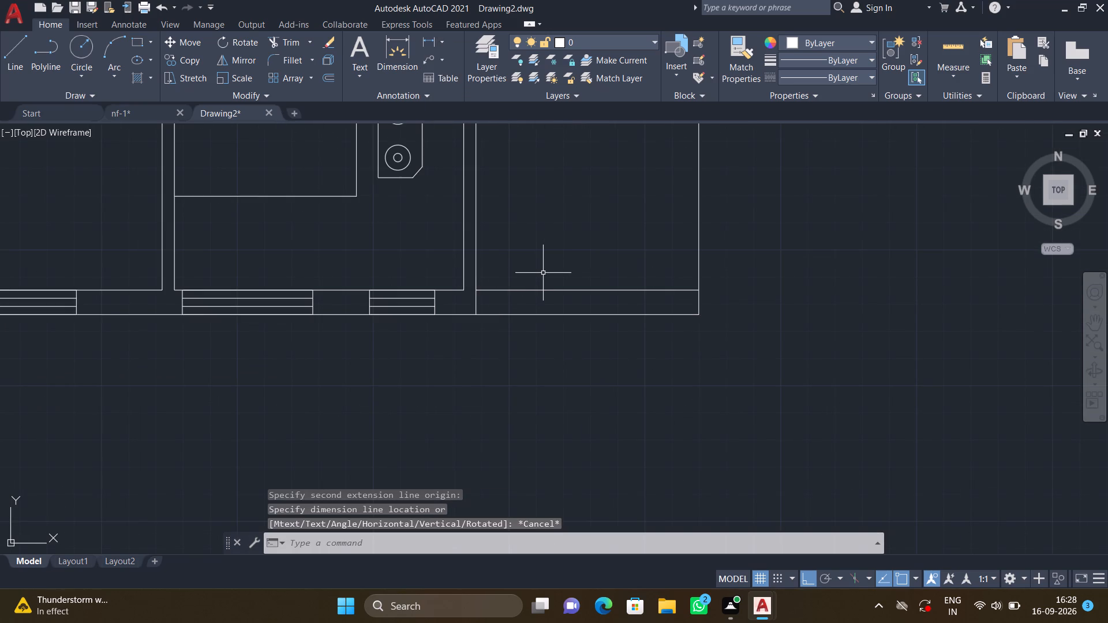
pyautogui.press('o')
pyautogui.press('Return')
pyautogui.press('9')
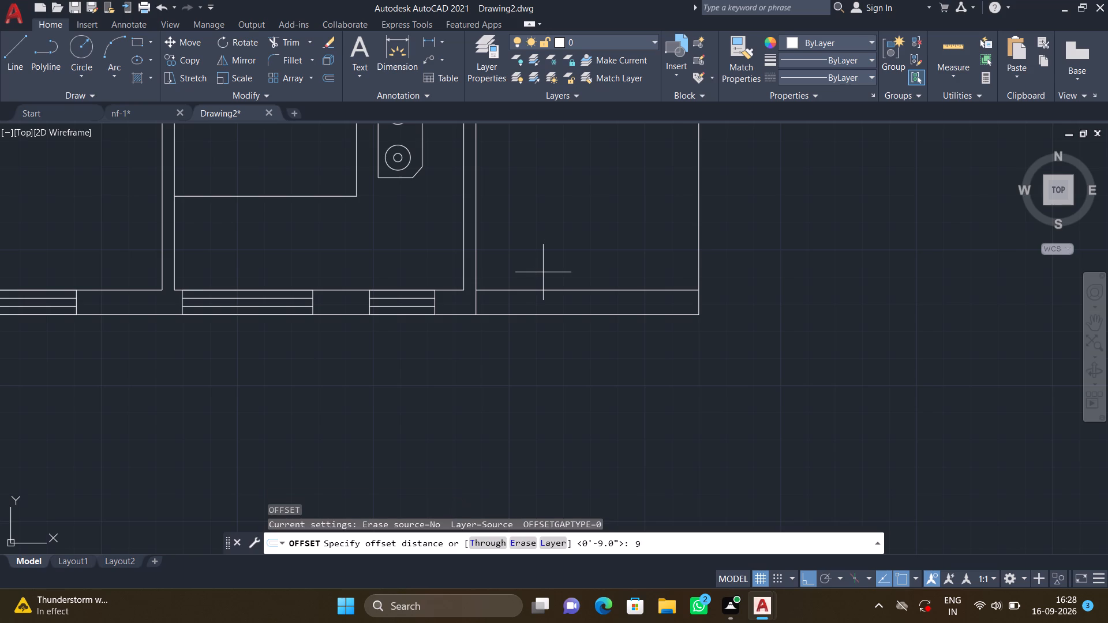
pyautogui.hotkey('shift', '"')
pyautogui.press('Return')
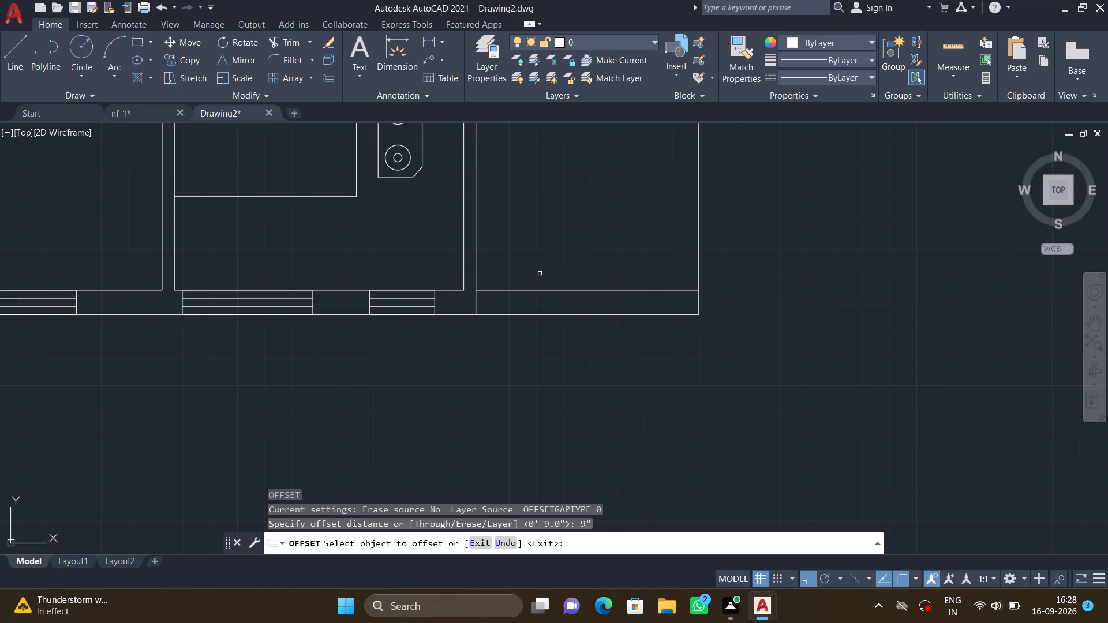
pyautogui.click(548, 289)
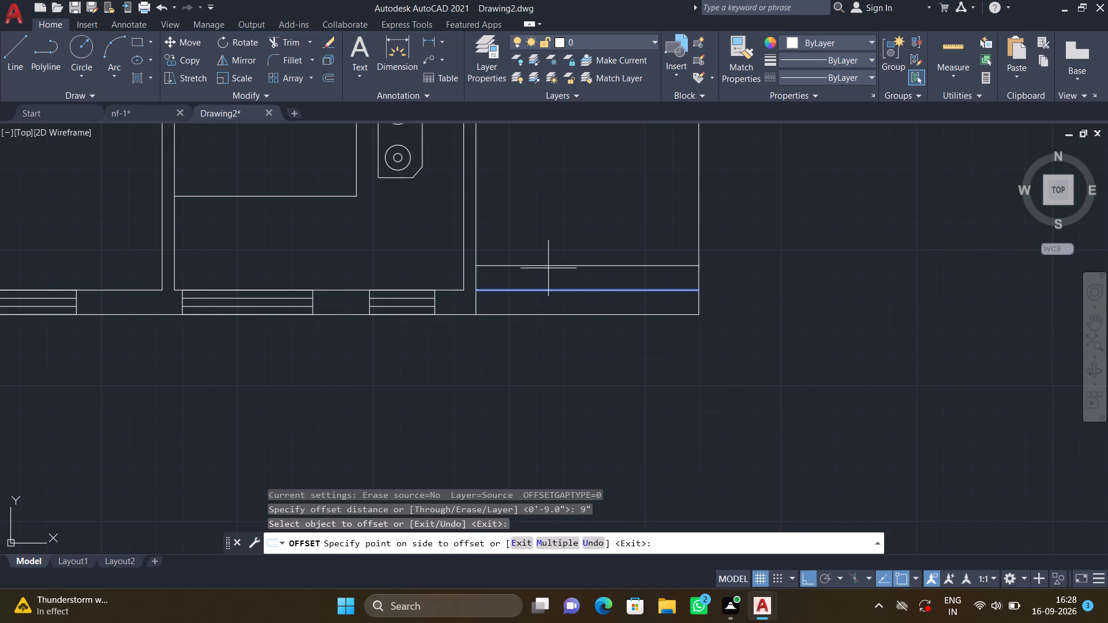
pyautogui.click(549, 247)
pyautogui.press('Return')
# Insert the Sink-single - 30 in top block from DesignCenter's Kitchens.dwg into the empty space west of the plan.
pyautogui.scroll(-3, 551, 245)
pyautogui.moveTo(550, 245); pyautogui.dragTo(533, 293, button='middle')
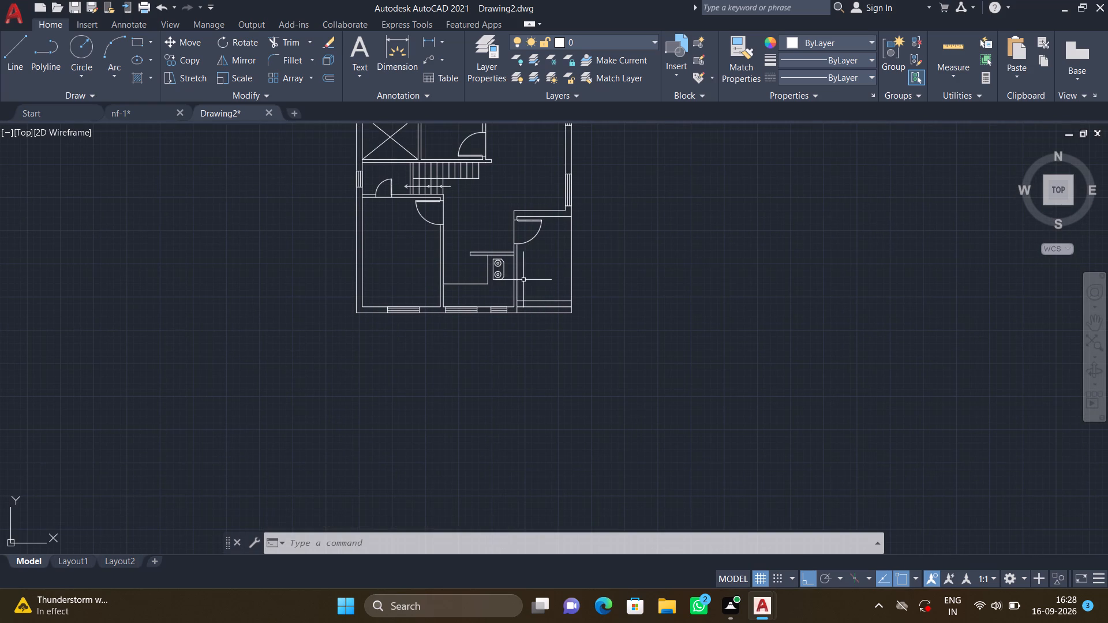
pyautogui.moveTo(523, 280); pyautogui.dragTo(525, 337, button='middle')
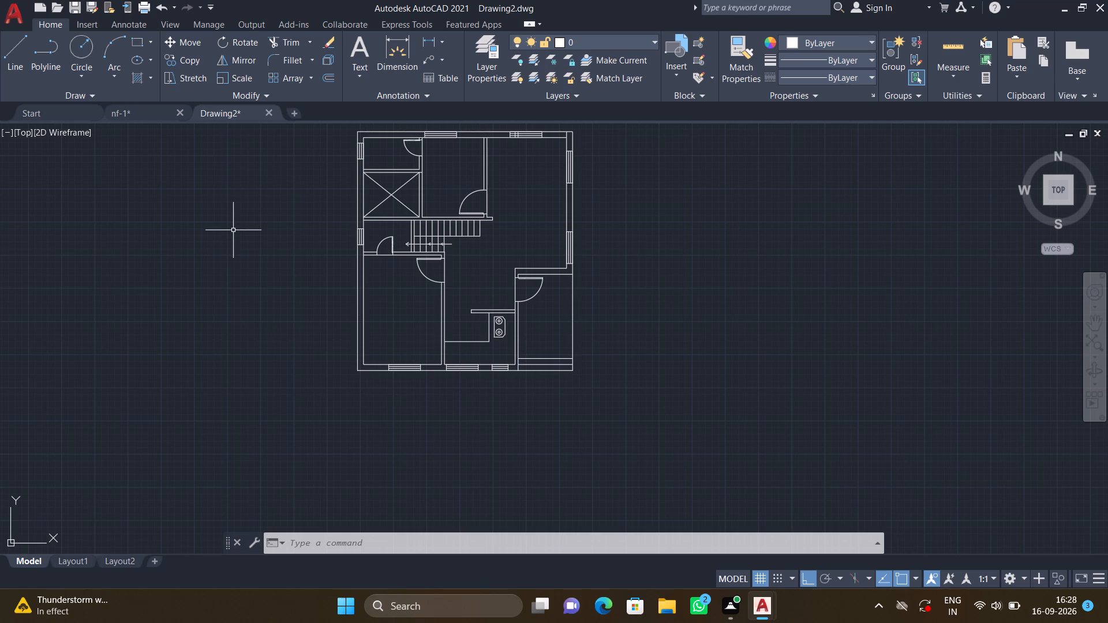
pyautogui.hotkey('ctrl', '2')
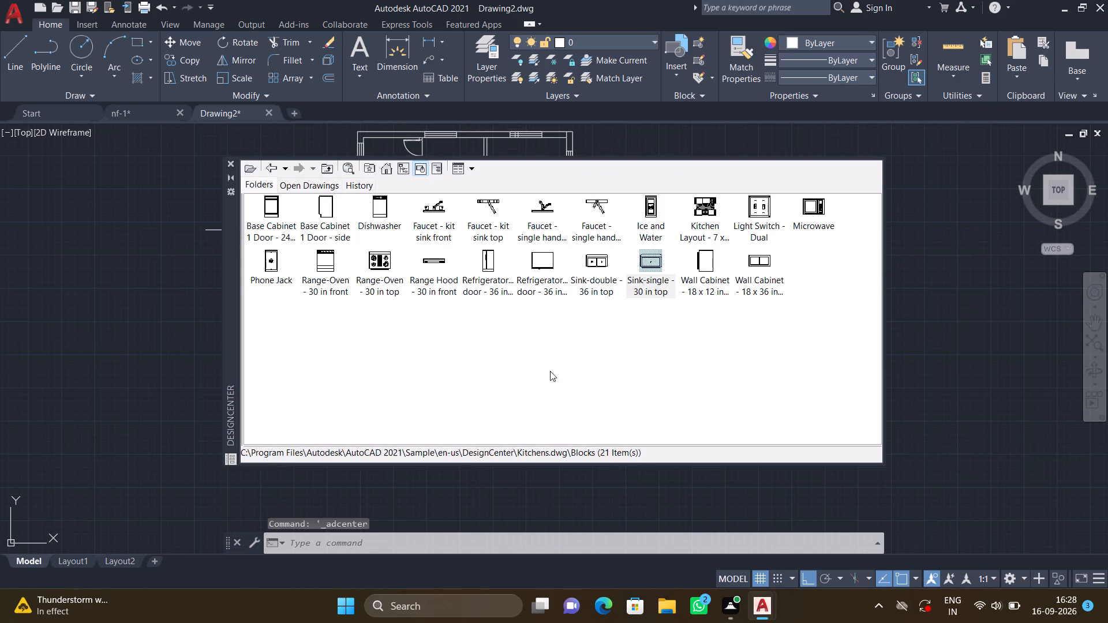
pyautogui.moveTo(652, 265); pyautogui.dragTo(645, 264)
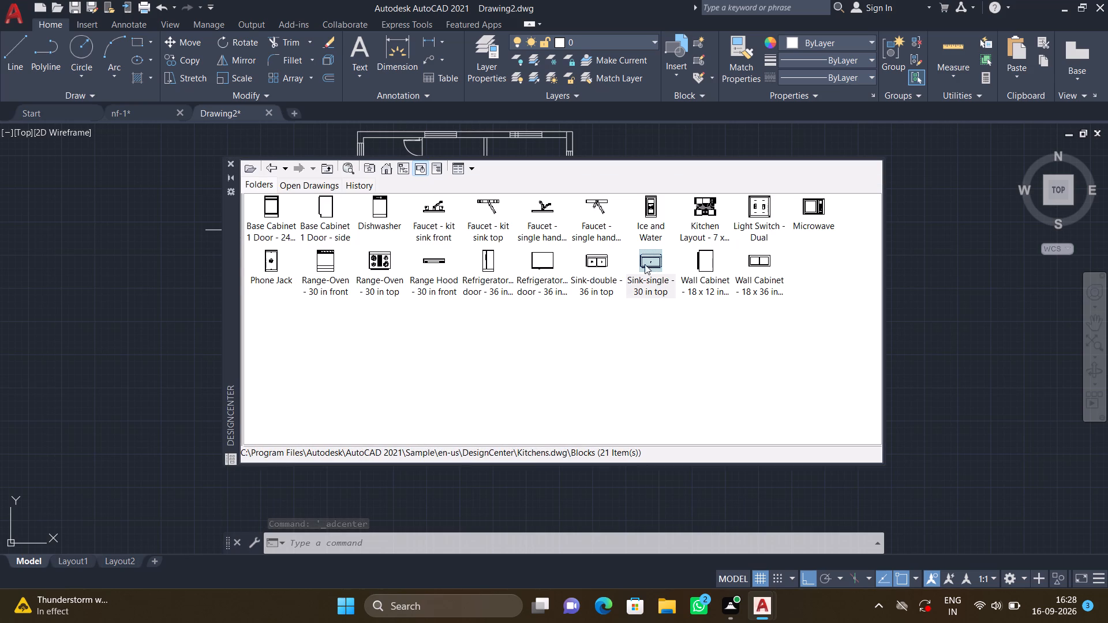
pyautogui.moveTo(645, 264); pyautogui.dragTo(119, 323)
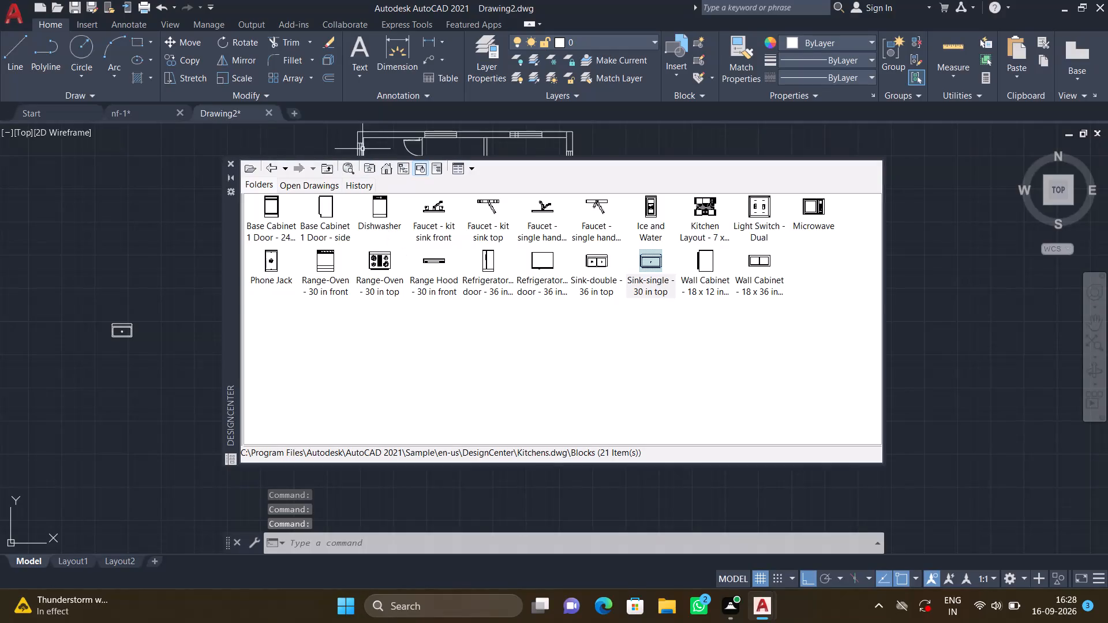
# Insert the Bed - Queen block from DesignCenter's Home - Space Planner.dwg west of the plan, north of the sink.
pyautogui.doubleClick(384, 170)
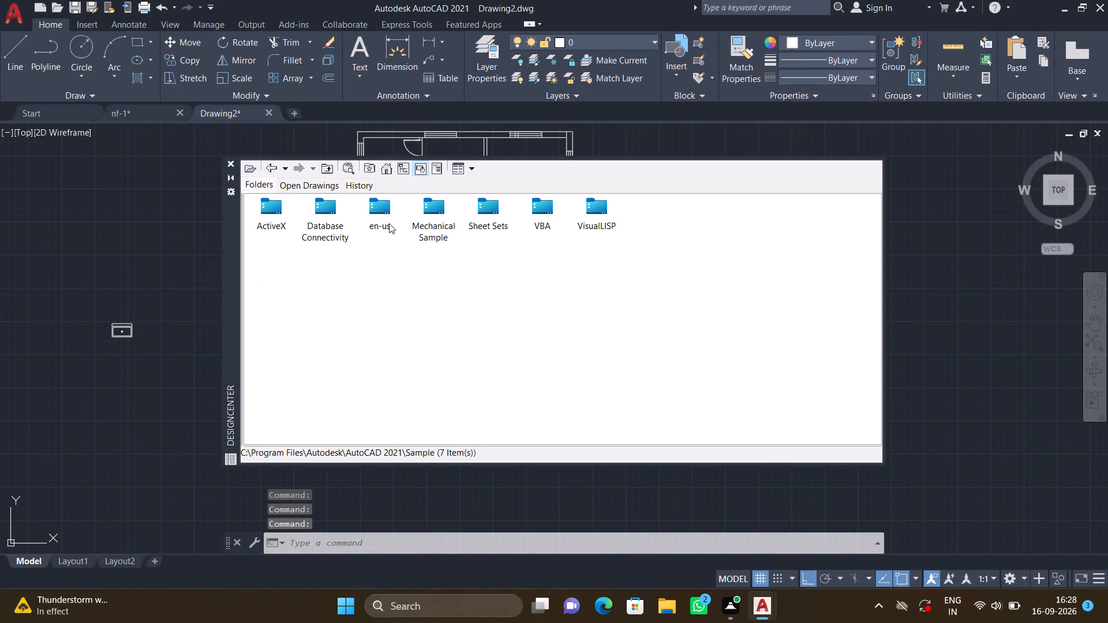
pyautogui.doubleClick(388, 211)
pyautogui.doubleClick(278, 209)
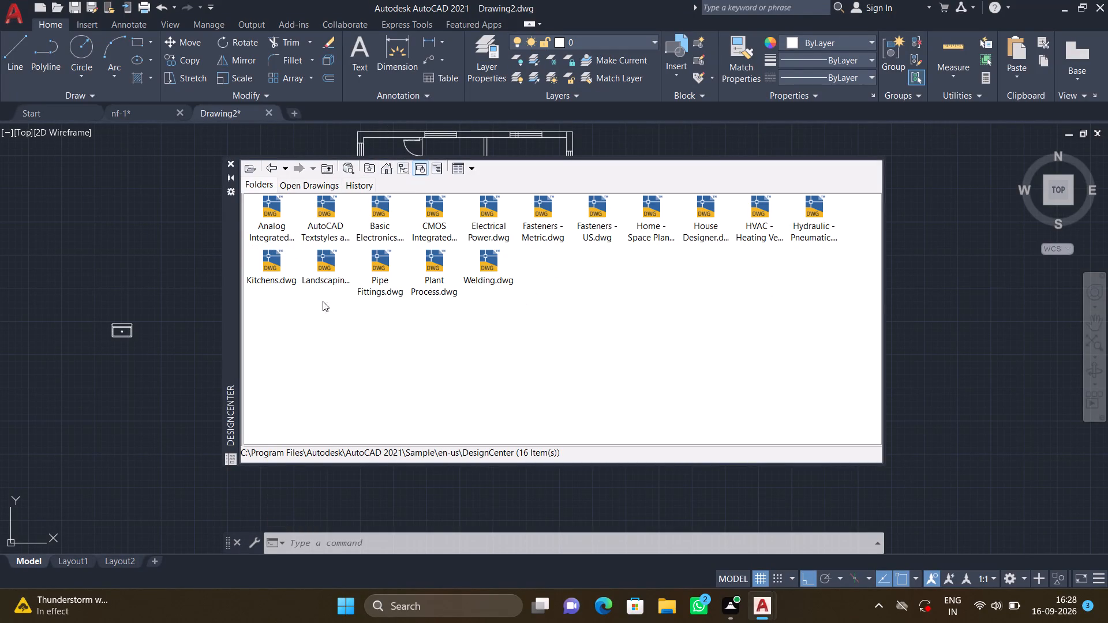
pyautogui.doubleClick(656, 215)
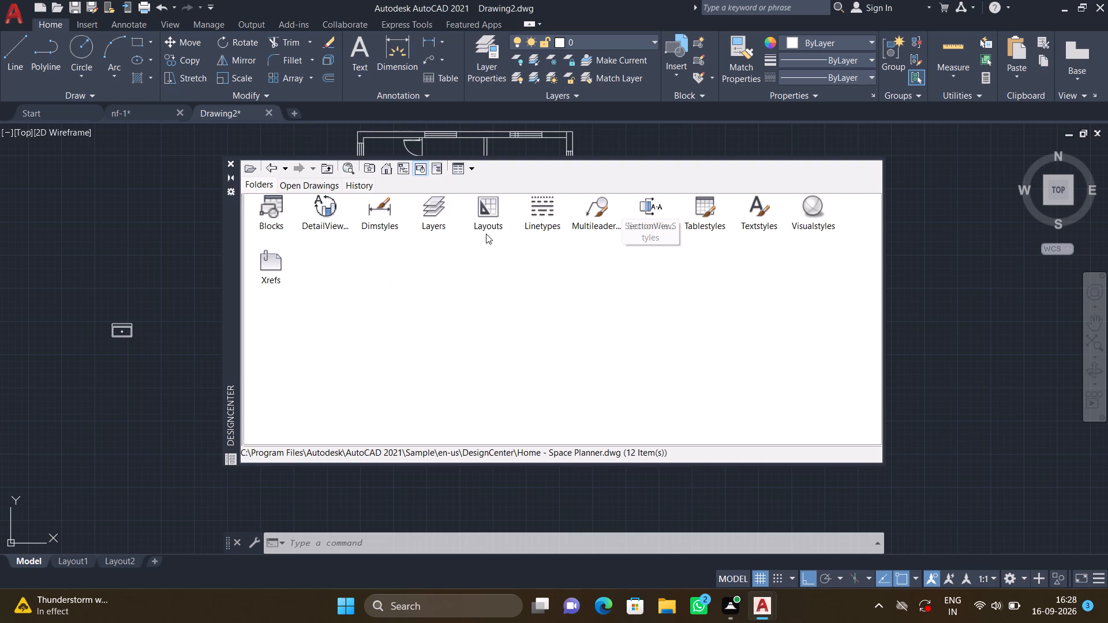
pyautogui.doubleClick(264, 210)
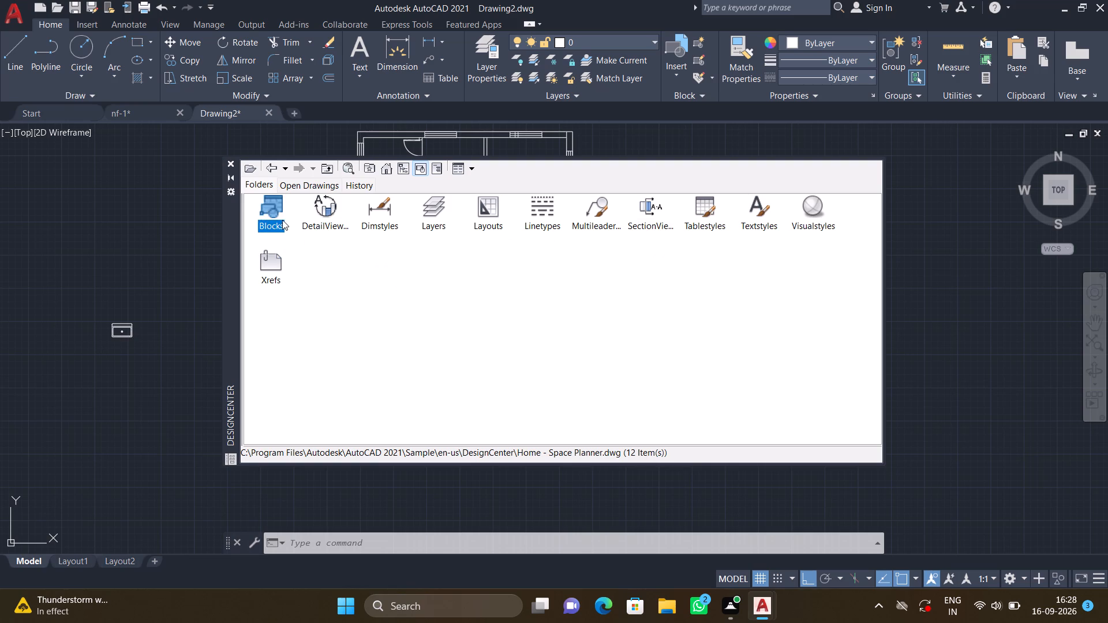
pyautogui.doubleClick(281, 218)
pyautogui.moveTo(271, 202); pyautogui.dragTo(96, 197)
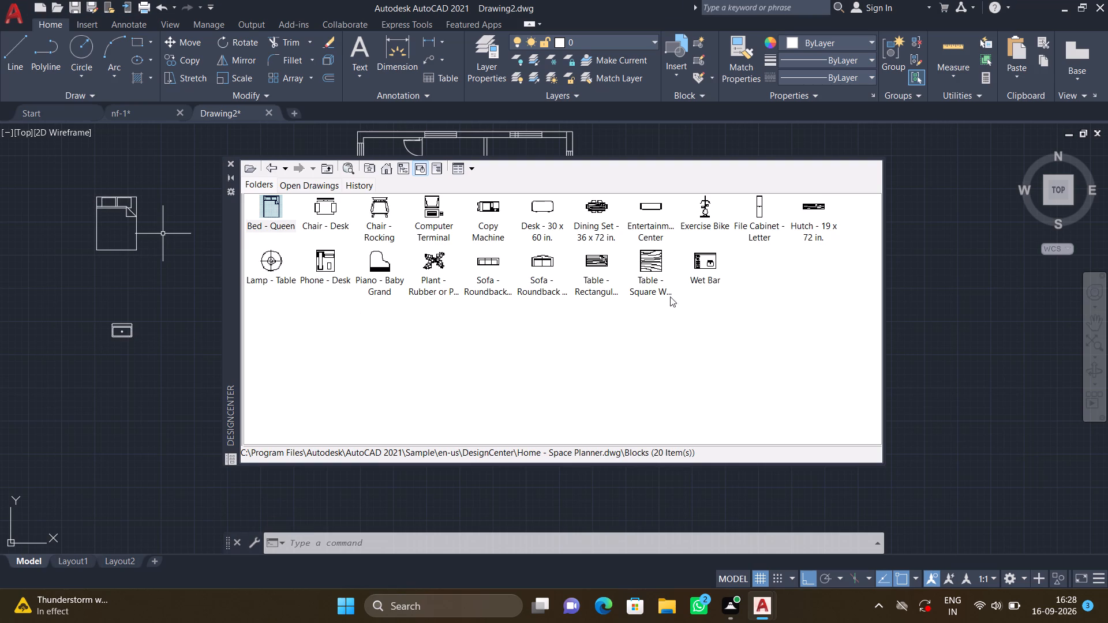
# Insert the Toilet - top block from House Designer.dwg west of the plan, south of the sink, and close DesignCenter.
pyautogui.click(386, 167)
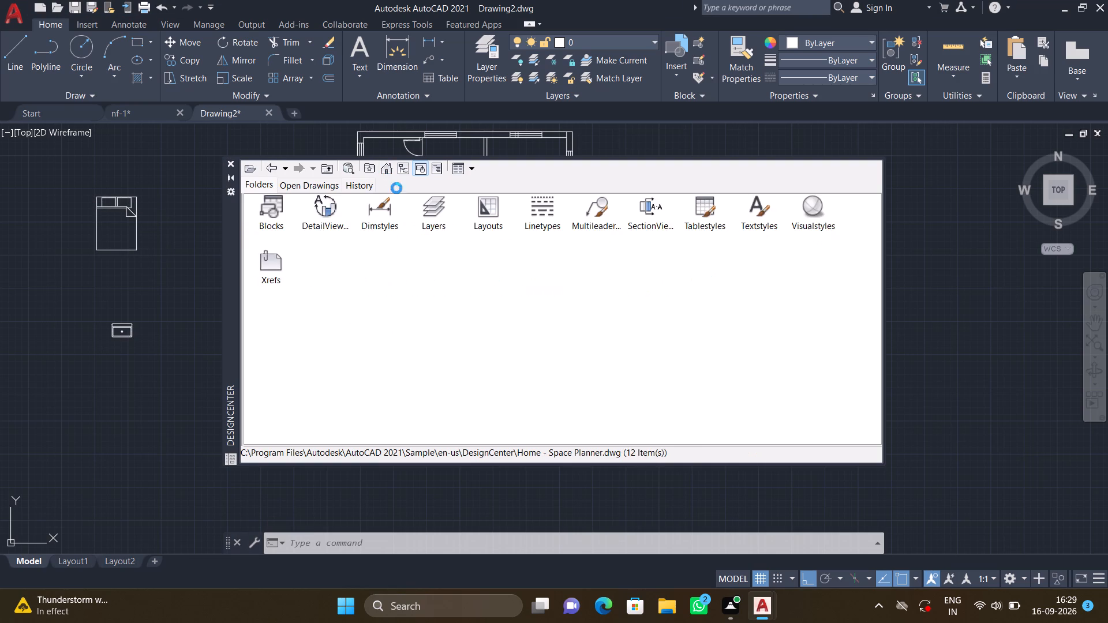
pyautogui.doubleClick(378, 206)
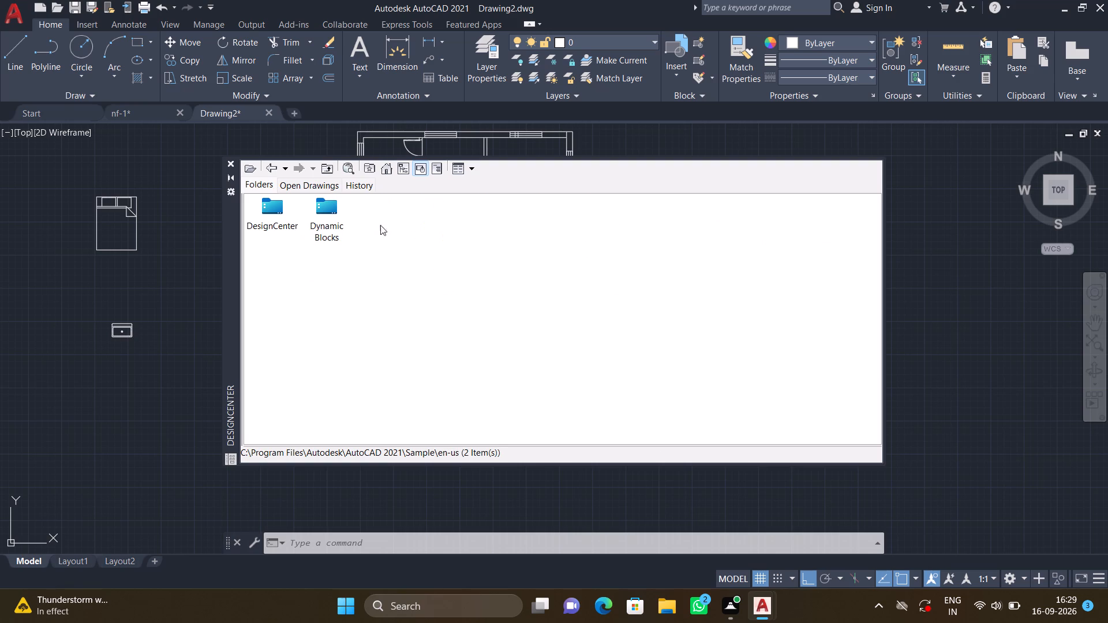
pyautogui.doubleClick(271, 212)
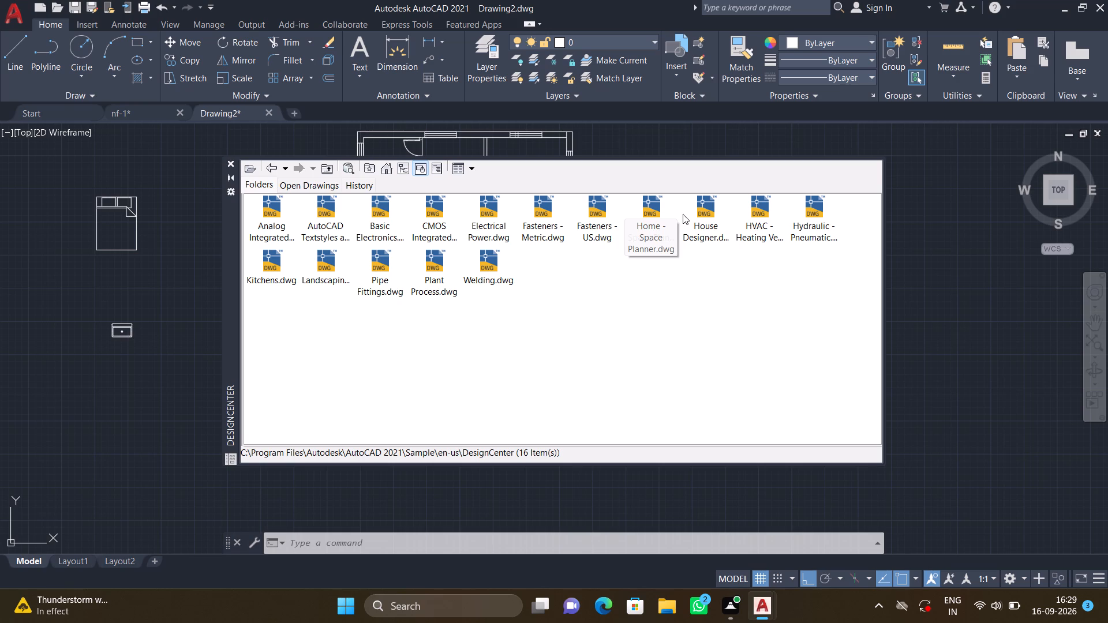
pyautogui.scroll(-1, 751, 224)
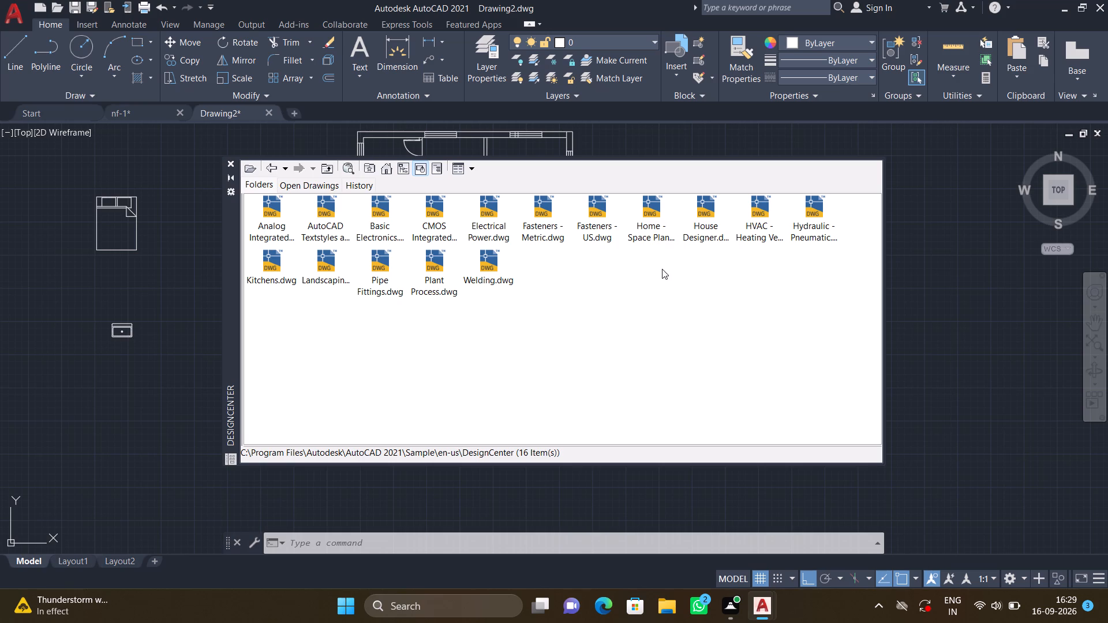
pyautogui.click(697, 212)
pyautogui.doubleClick(698, 212)
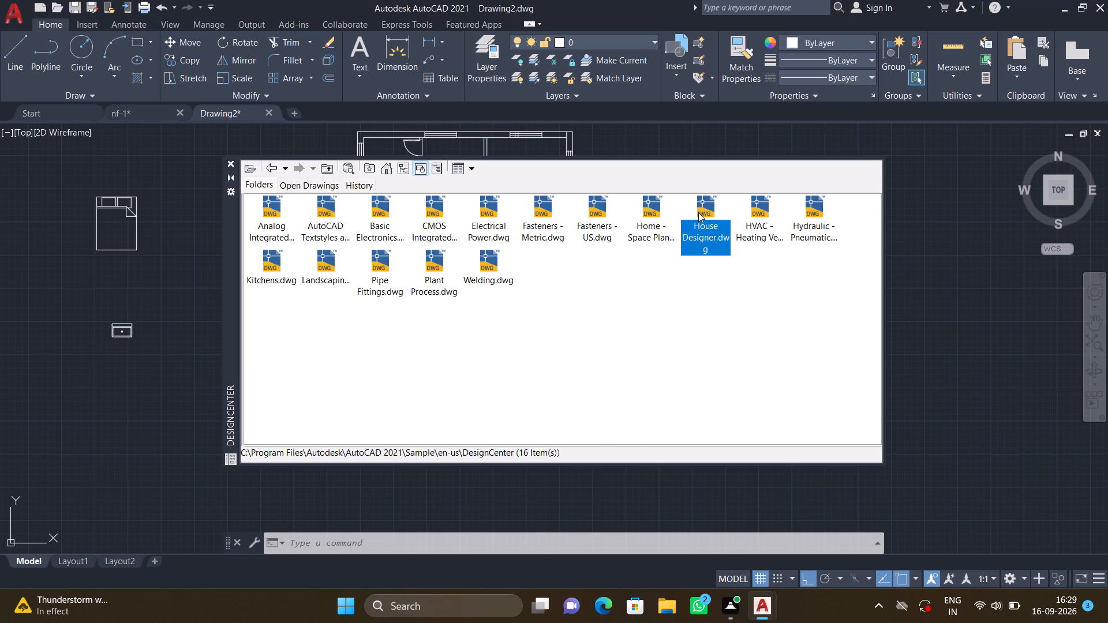
pyautogui.doubleClick(280, 211)
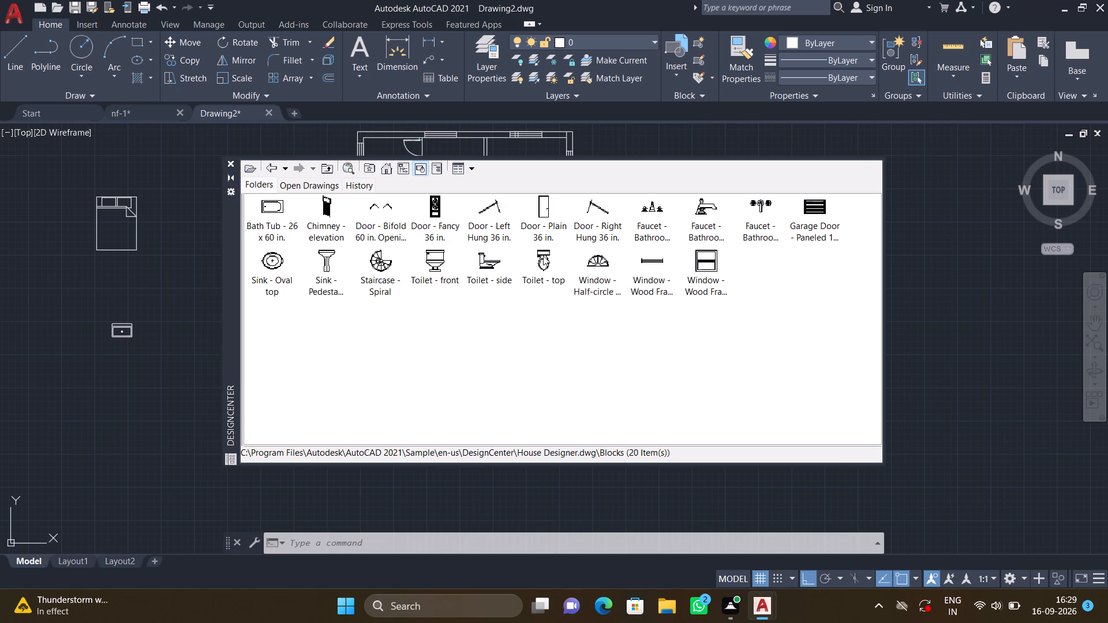
pyautogui.moveTo(543, 256); pyautogui.dragTo(138, 413)
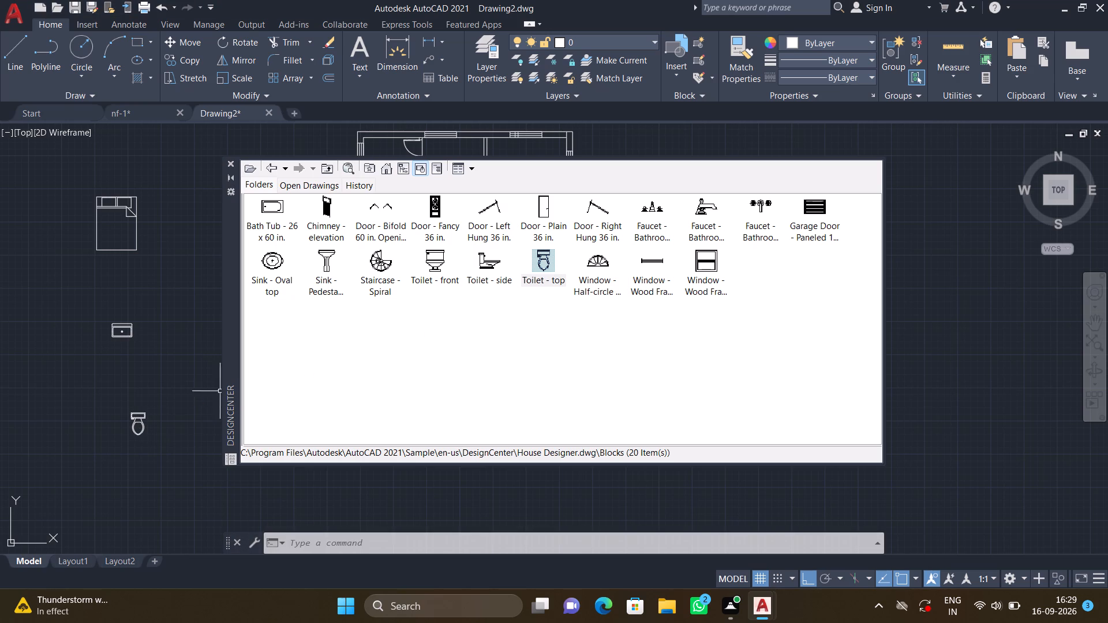
pyautogui.click(231, 165)
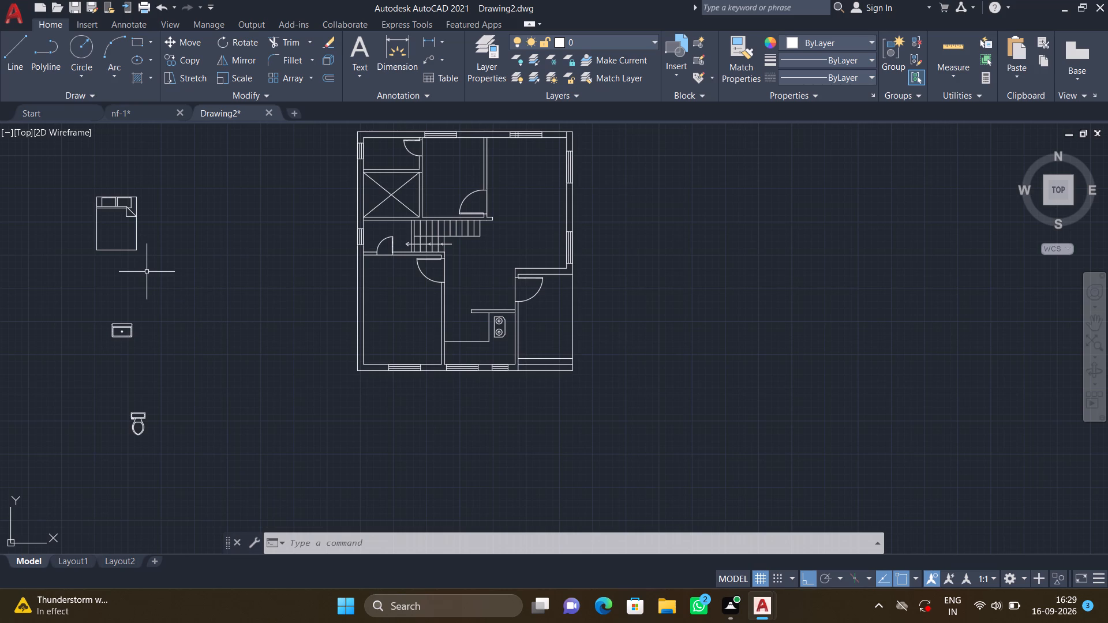
# With Ortho off, rotate the queen bed 90° counterclockwise about its northwest corner.
pyautogui.press('F8')
pyautogui.write('ro')
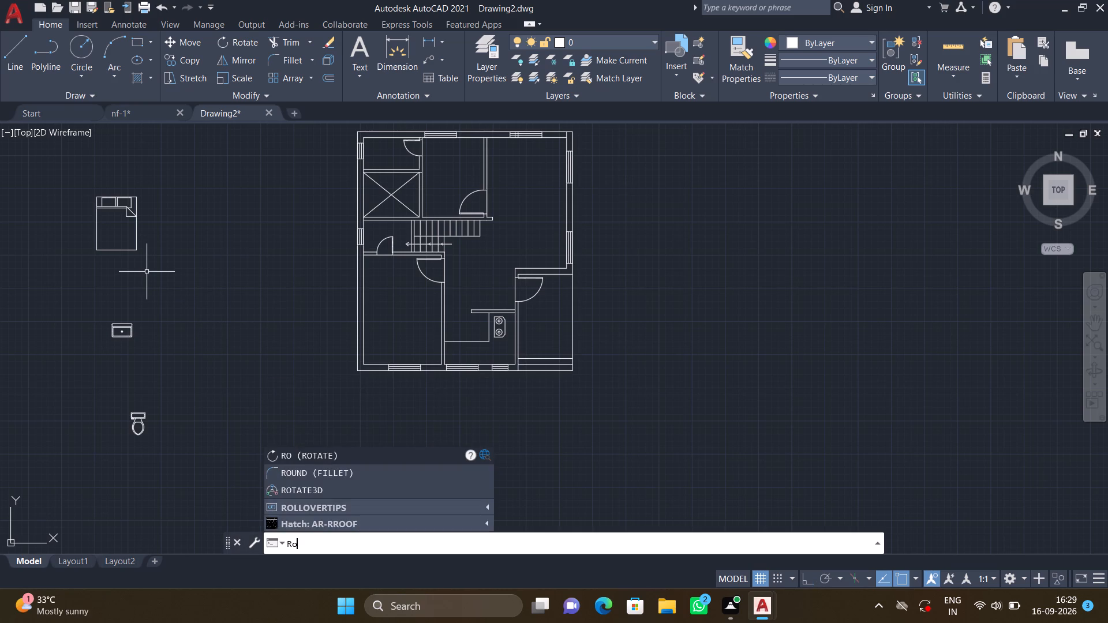
pyautogui.press('Return')
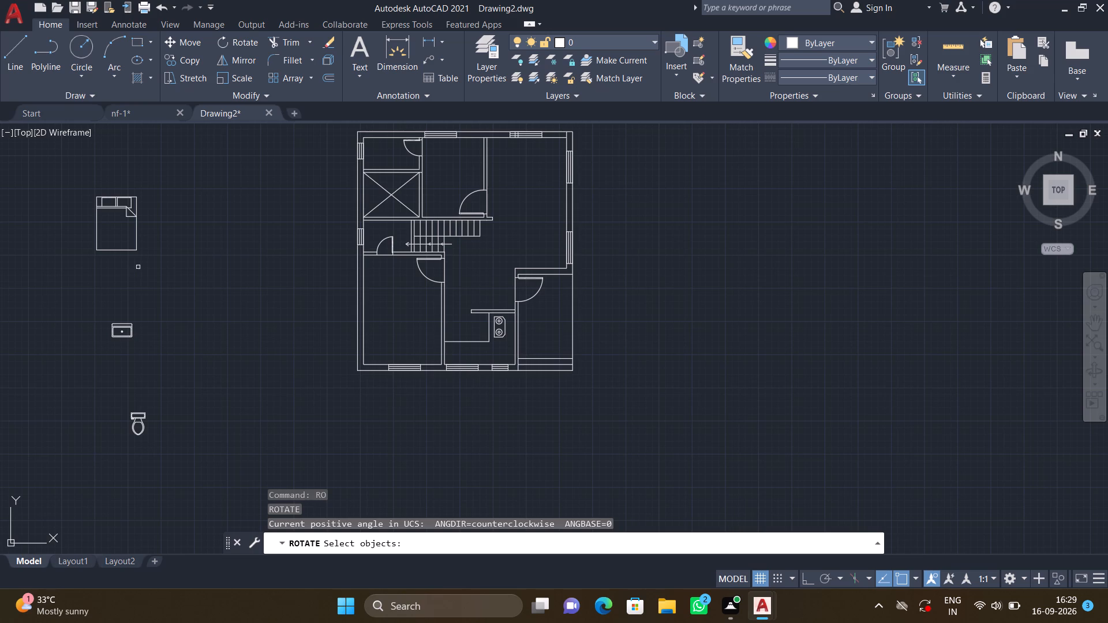
pyautogui.click(144, 264)
pyautogui.click(87, 190)
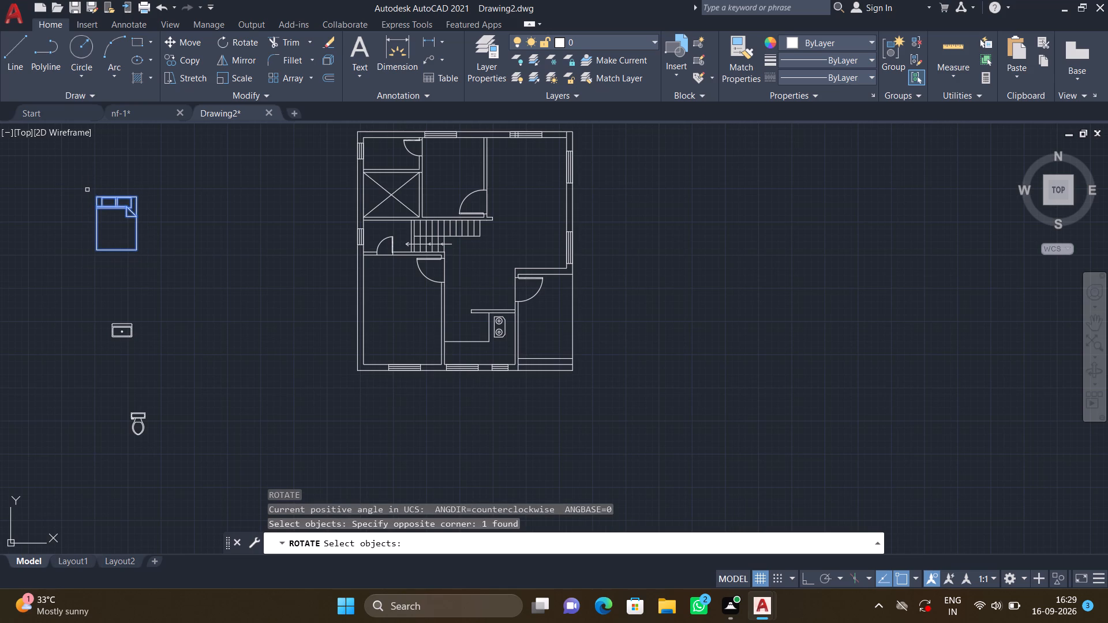
pyautogui.press('Return')
pyautogui.click(96, 197)
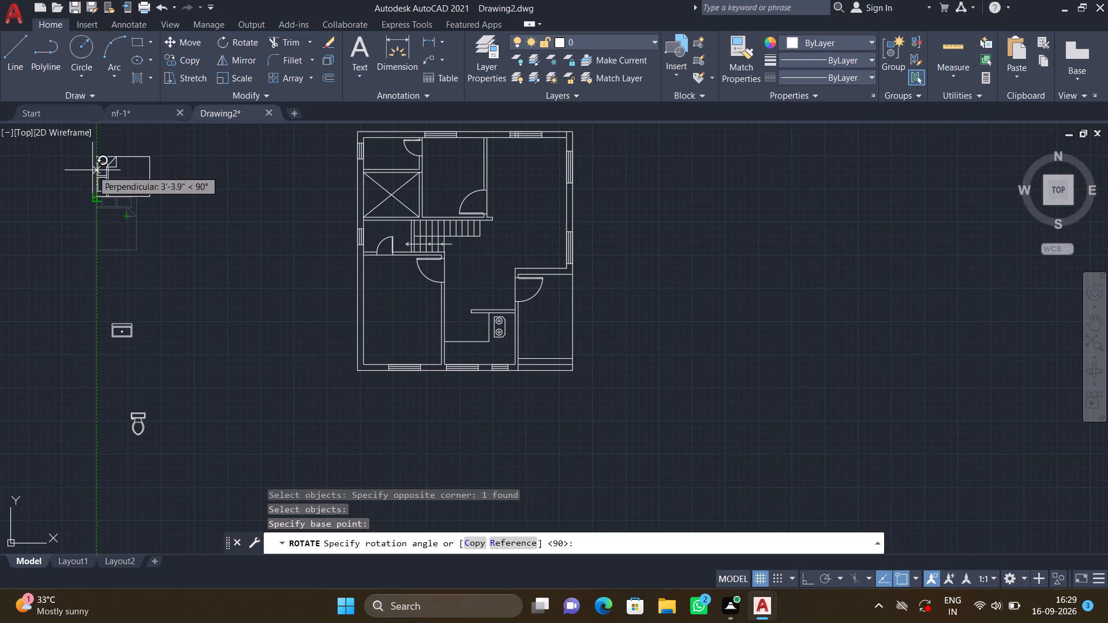
pyautogui.click(92, 170)
# Rotate the sink block west of the plan 180° about its northwest corner, with Ortho on.
pyautogui.moveTo(140, 217); pyautogui.dragTo(141, 219, button='middle')
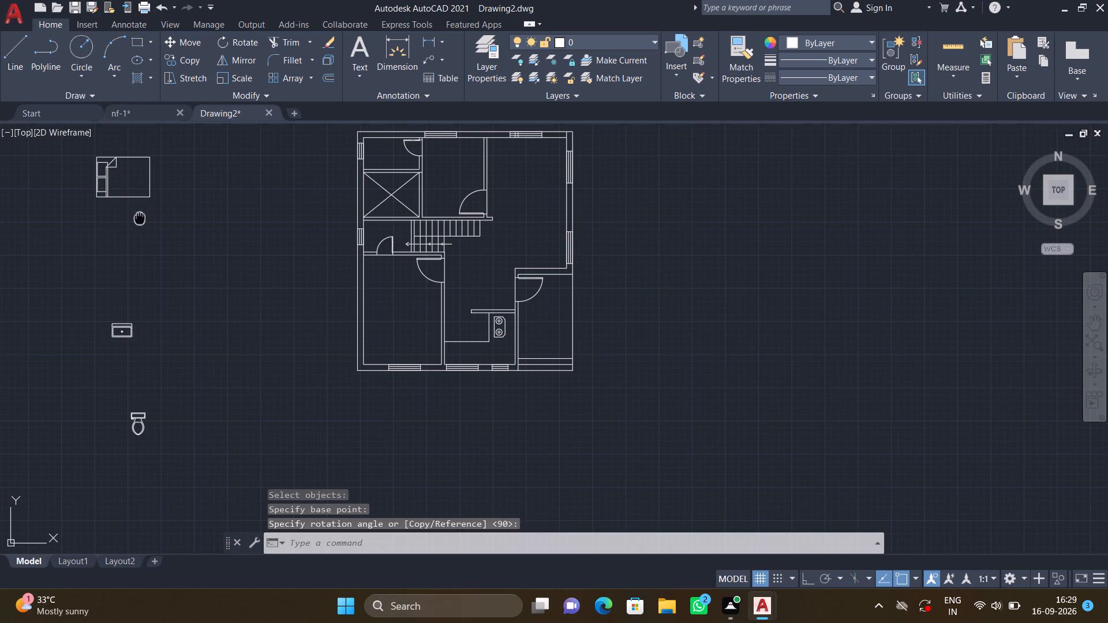
pyautogui.moveTo(141, 219); pyautogui.dragTo(158, 280, button='middle')
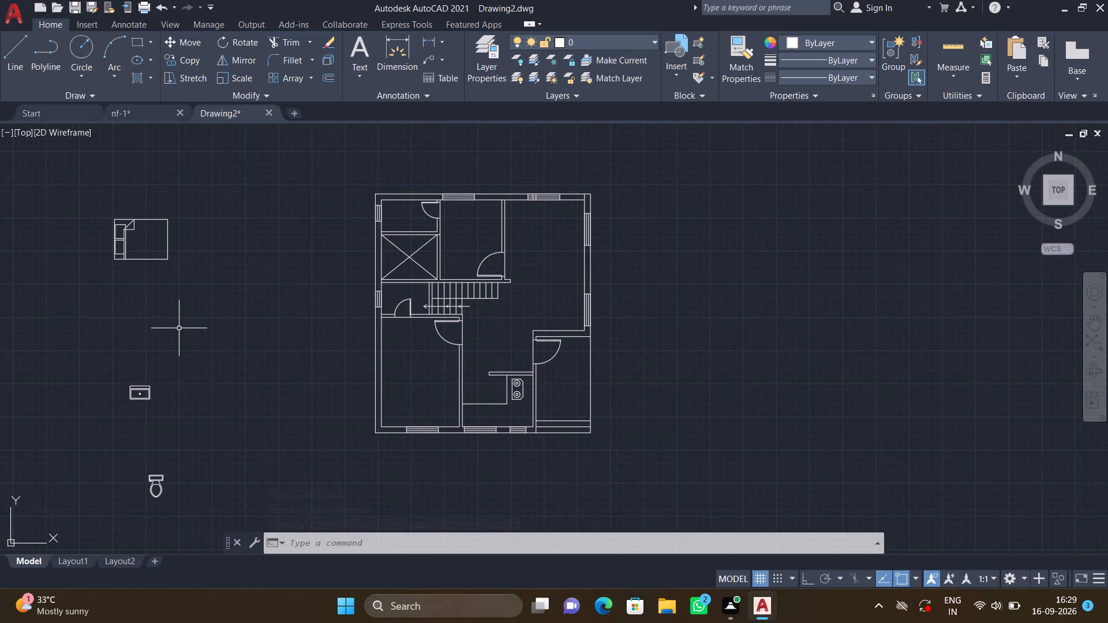
pyautogui.press('space')
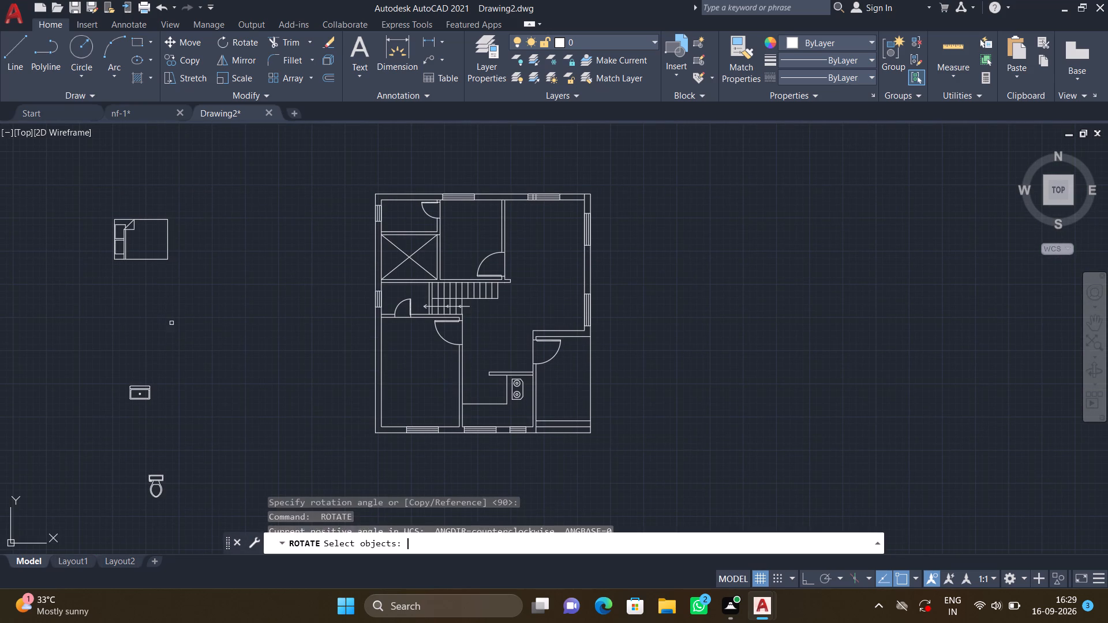
pyautogui.click(160, 416)
pyautogui.click(99, 370)
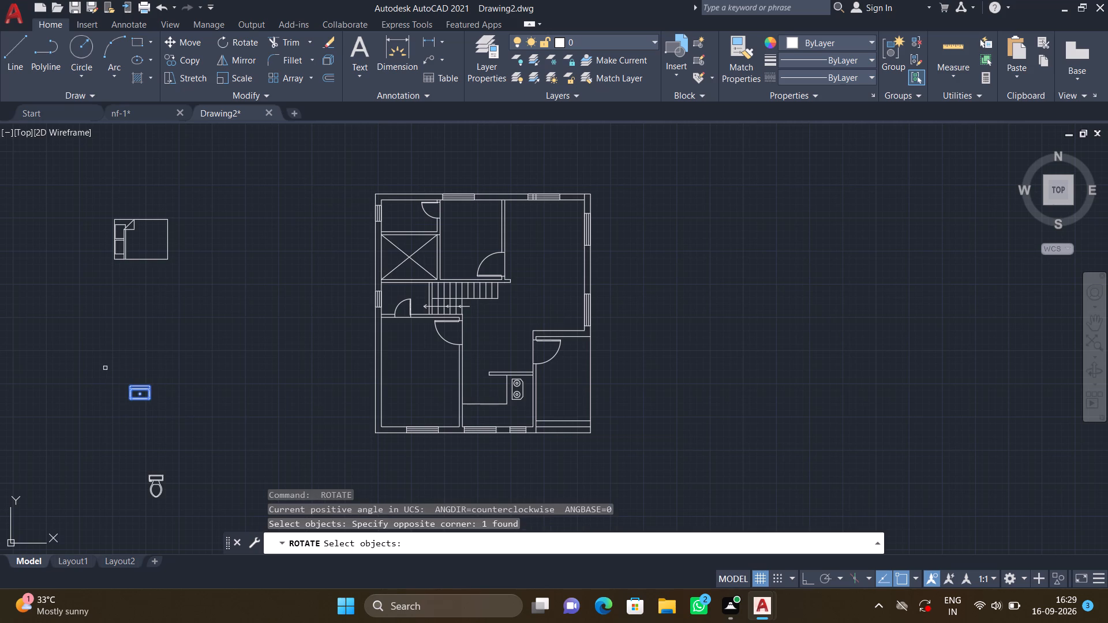
pyautogui.press('Return')
pyautogui.click(122, 384)
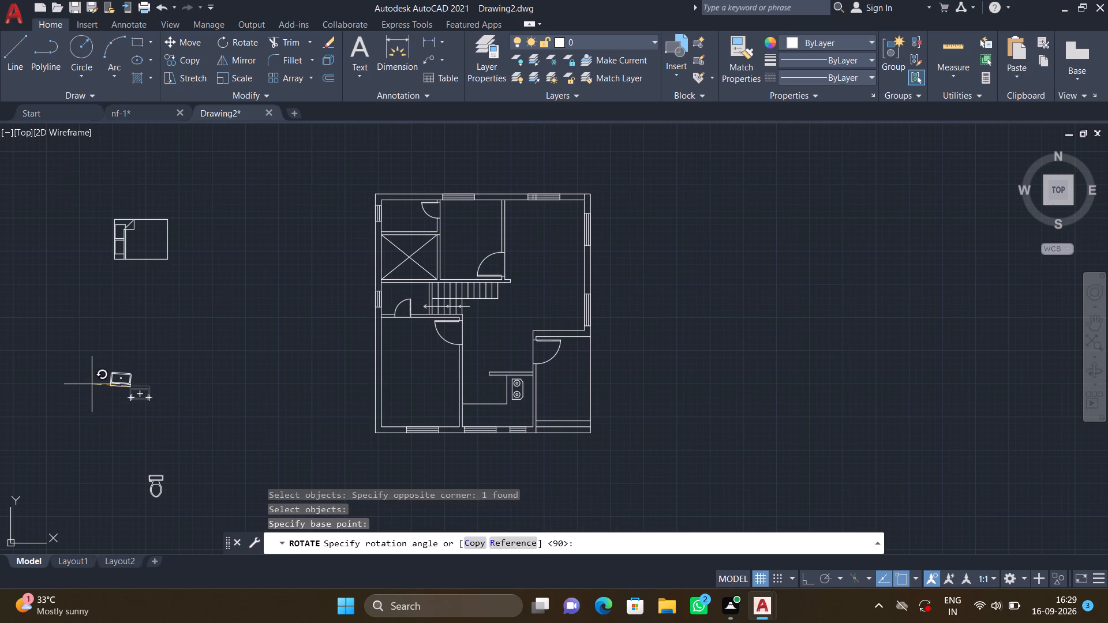
pyautogui.scroll(2, 96, 387)
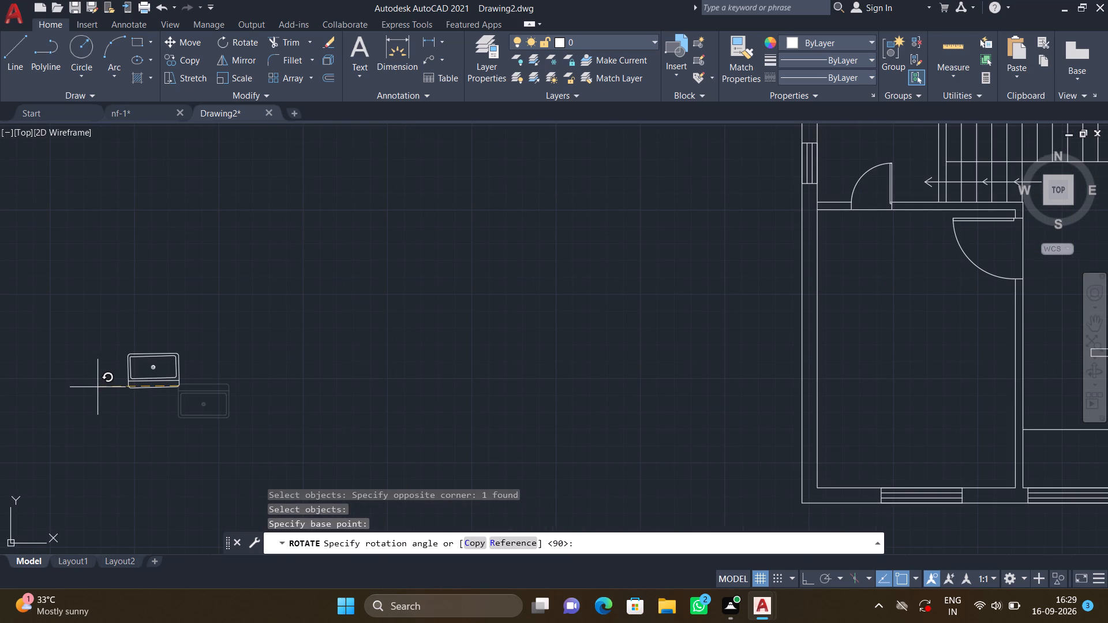
pyautogui.press('F8')
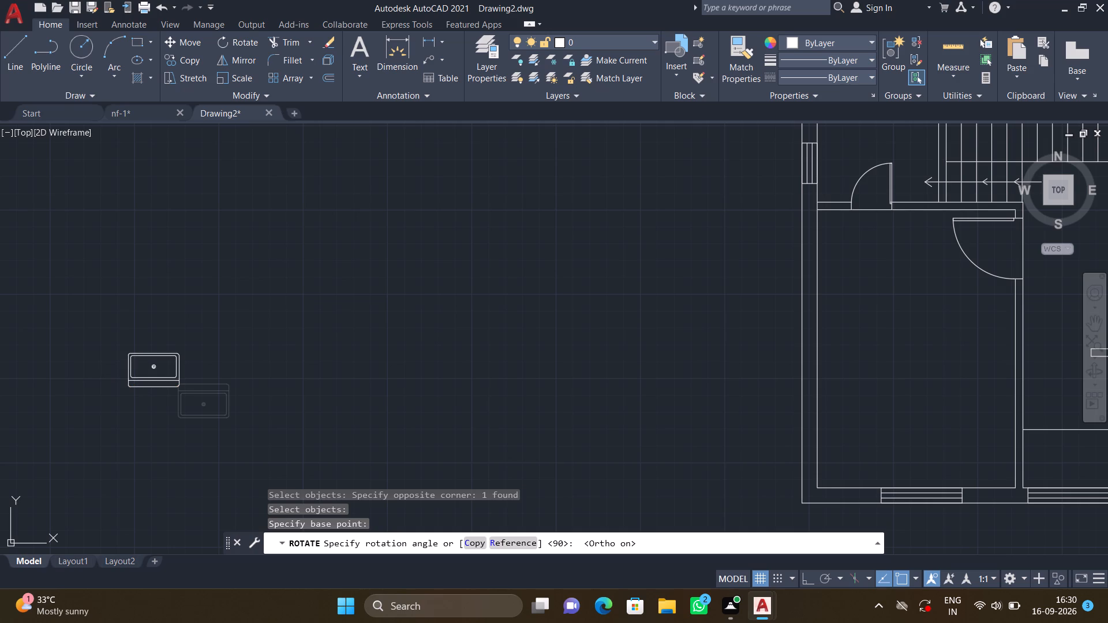
pyautogui.click(85, 397)
# Rotate the toilet block southwest of the plan 90° counterclockwise about the northwest corner of its tank.
pyautogui.scroll(-1, 111, 400)
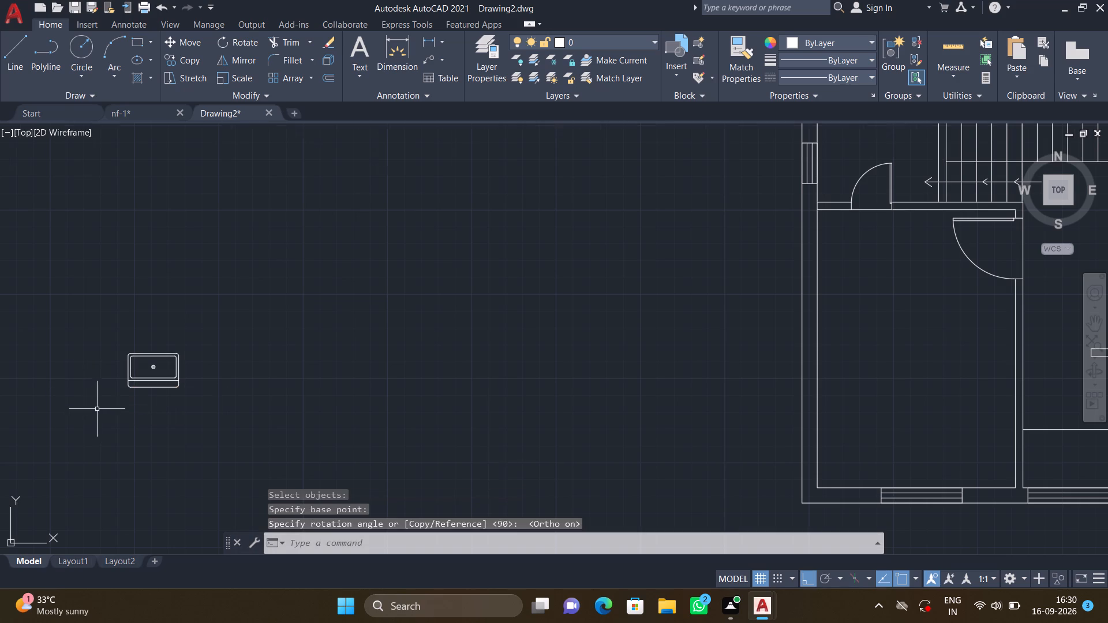
pyautogui.scroll(-2, 127, 393)
pyautogui.scroll(4, 157, 323)
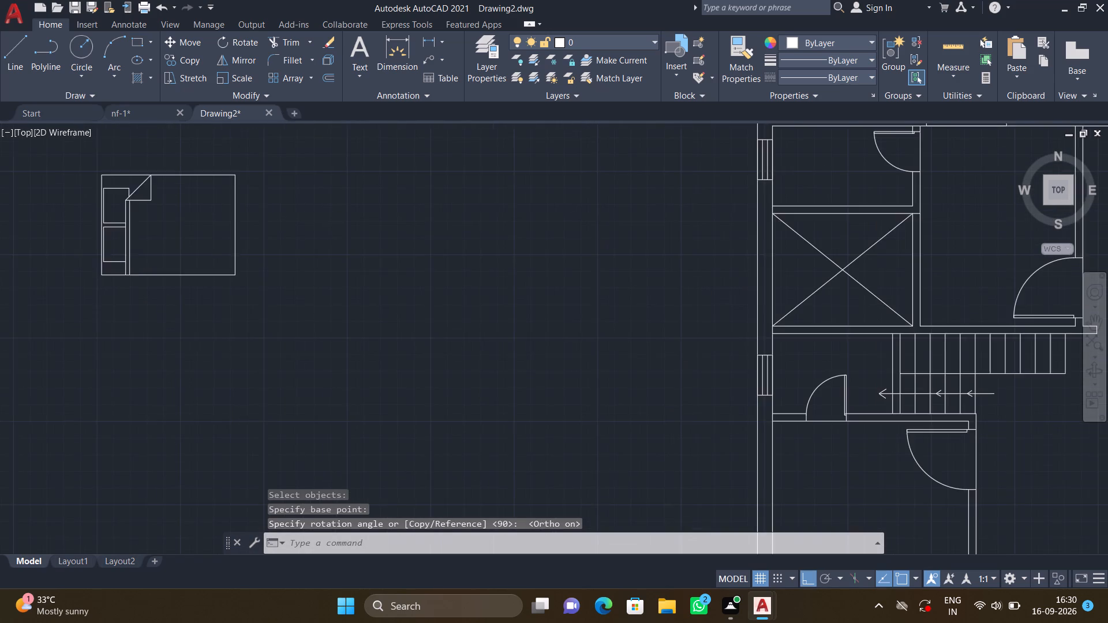
pyautogui.scroll(-2, 177, 291)
pyautogui.scroll(-2, 201, 380)
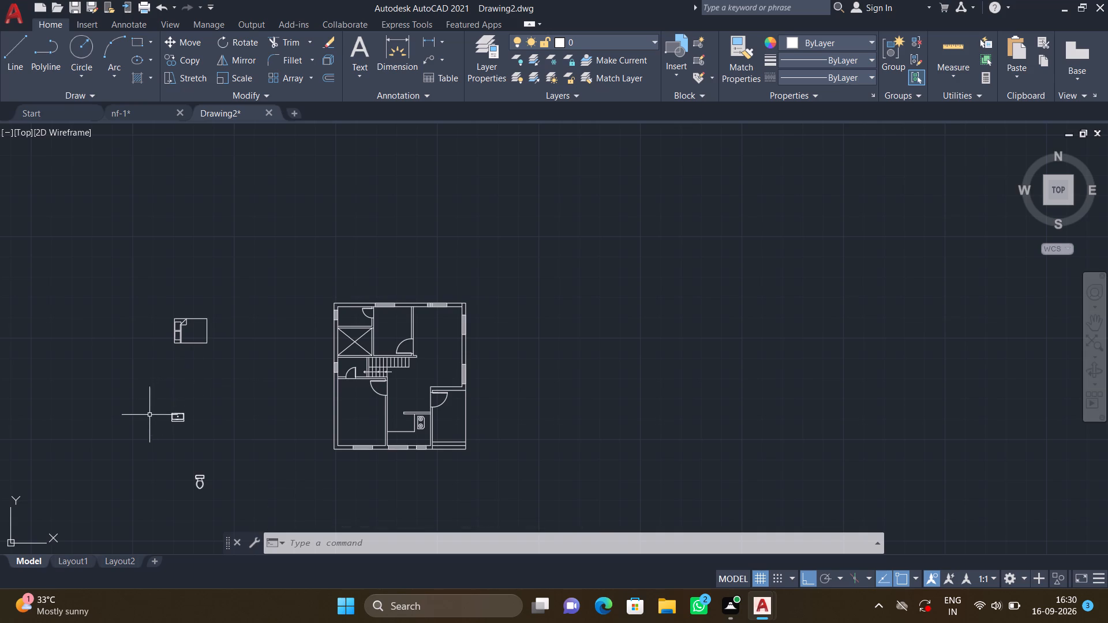
pyautogui.press('space')
pyautogui.click(220, 496)
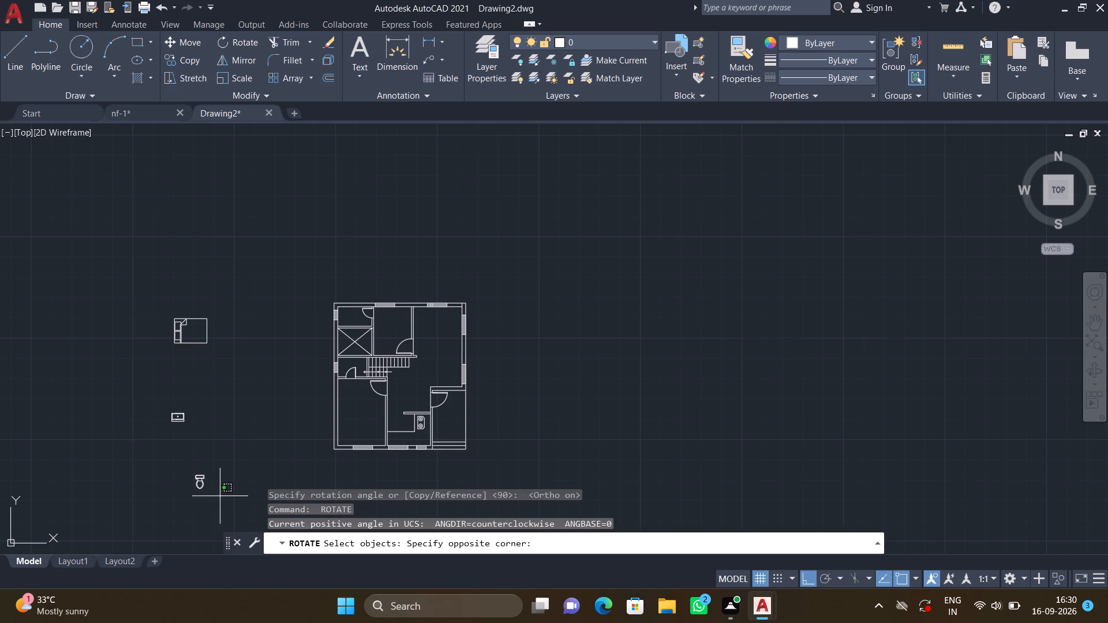
pyautogui.click(53, 442)
pyautogui.press('Return')
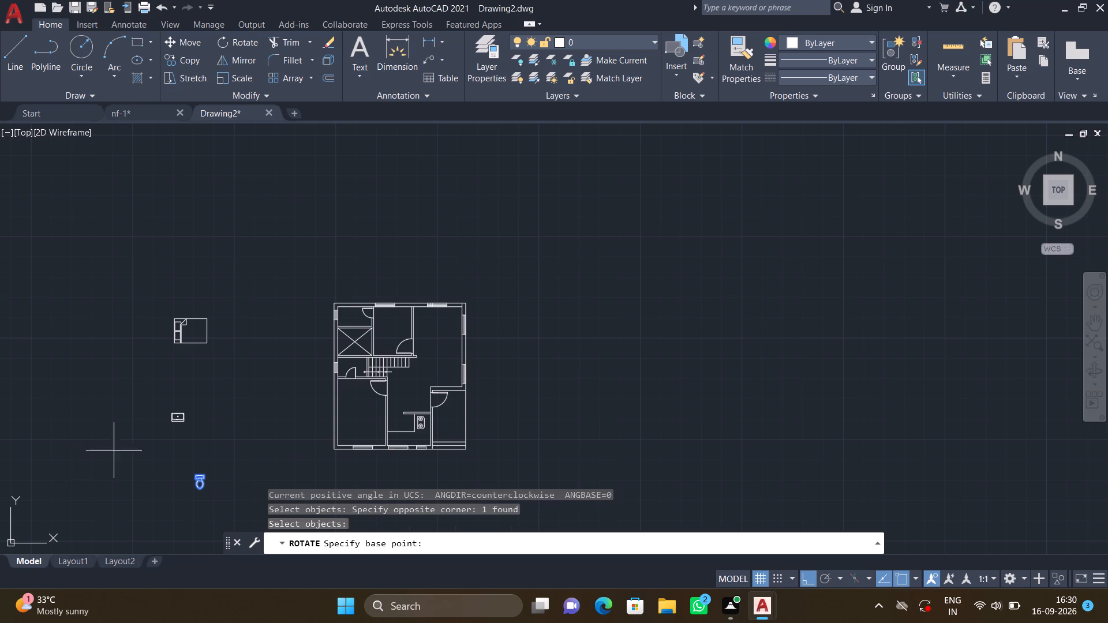
pyautogui.click(197, 475)
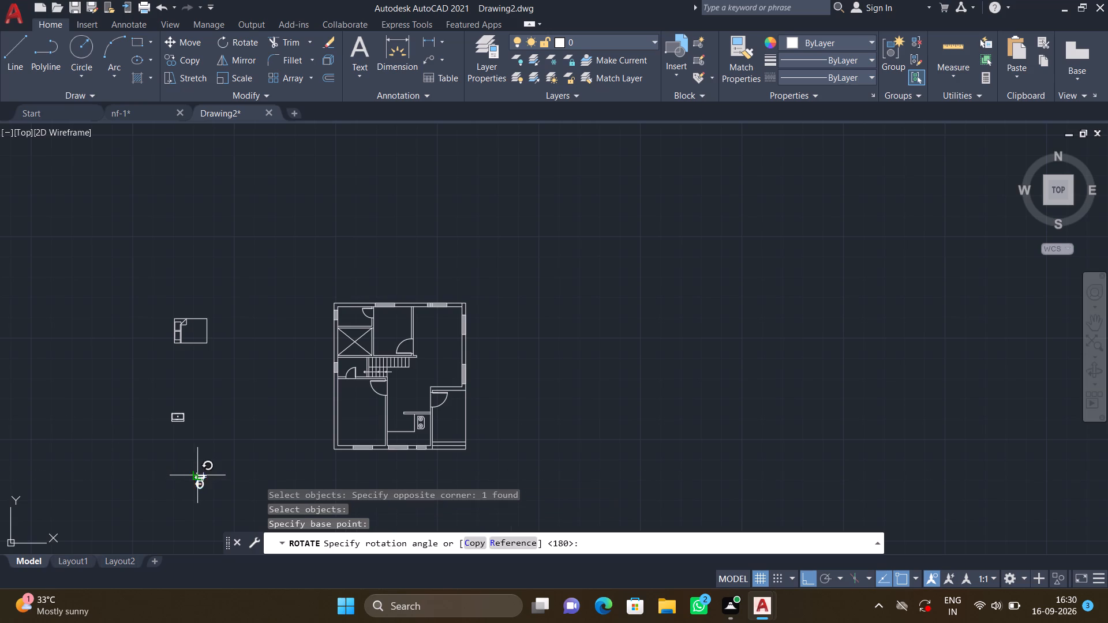
pyautogui.scroll(3, 216, 446)
pyautogui.moveTo(215, 445); pyautogui.dragTo(209, 416, button='middle')
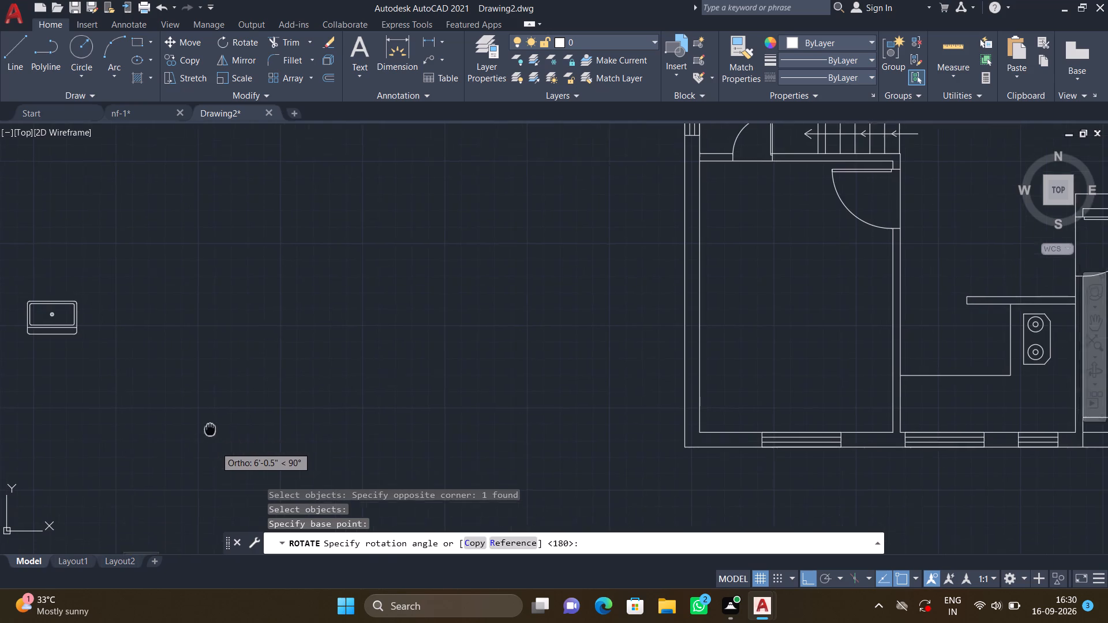
pyautogui.moveTo(209, 416); pyautogui.dragTo(212, 249, button='middle')
pyautogui.click(193, 266)
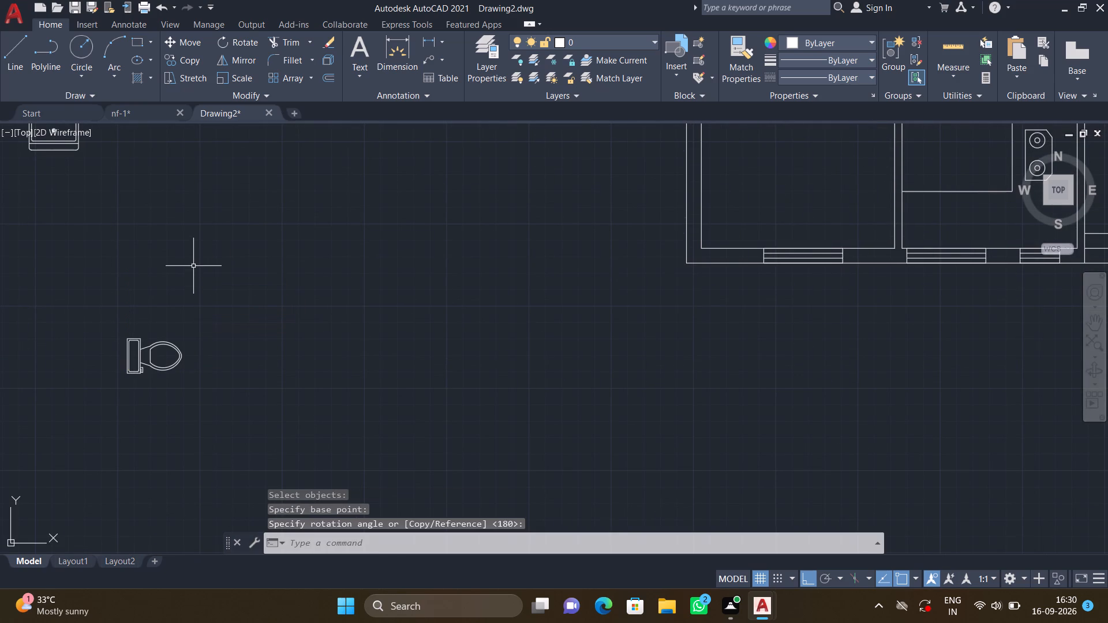
# With Ortho off, copy the queen bed by its northwest corner into the north bedroom, headboard close to the west partition wall.
pyautogui.scroll(-3, 194, 287)
pyautogui.moveTo(176, 226); pyautogui.dragTo(185, 293, button='middle')
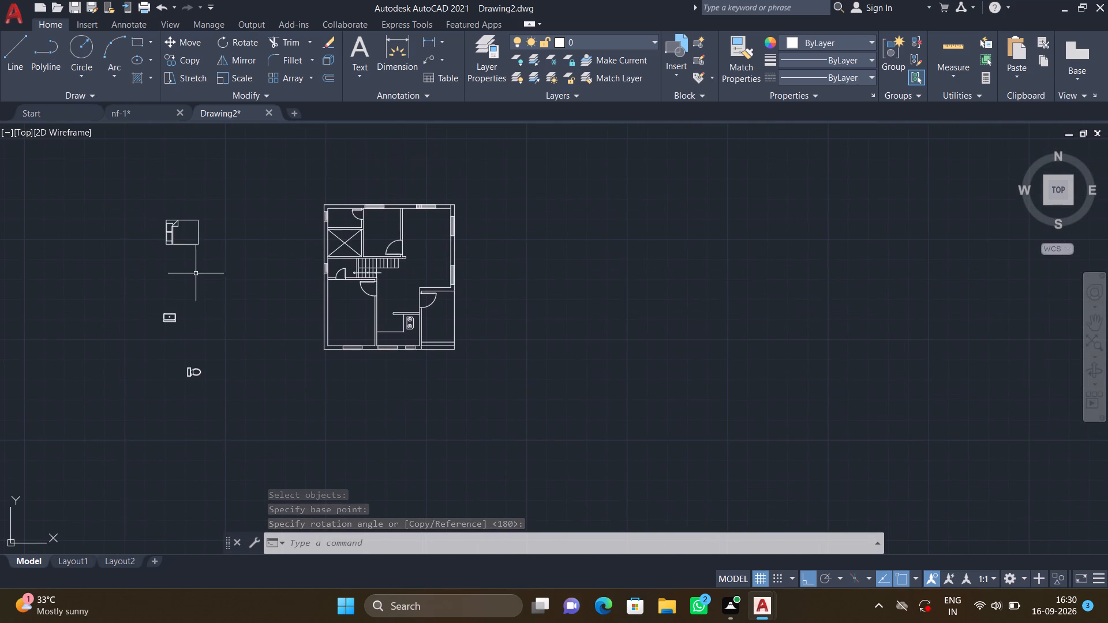
pyautogui.press('c')
pyautogui.press('o')
pyautogui.press('Return')
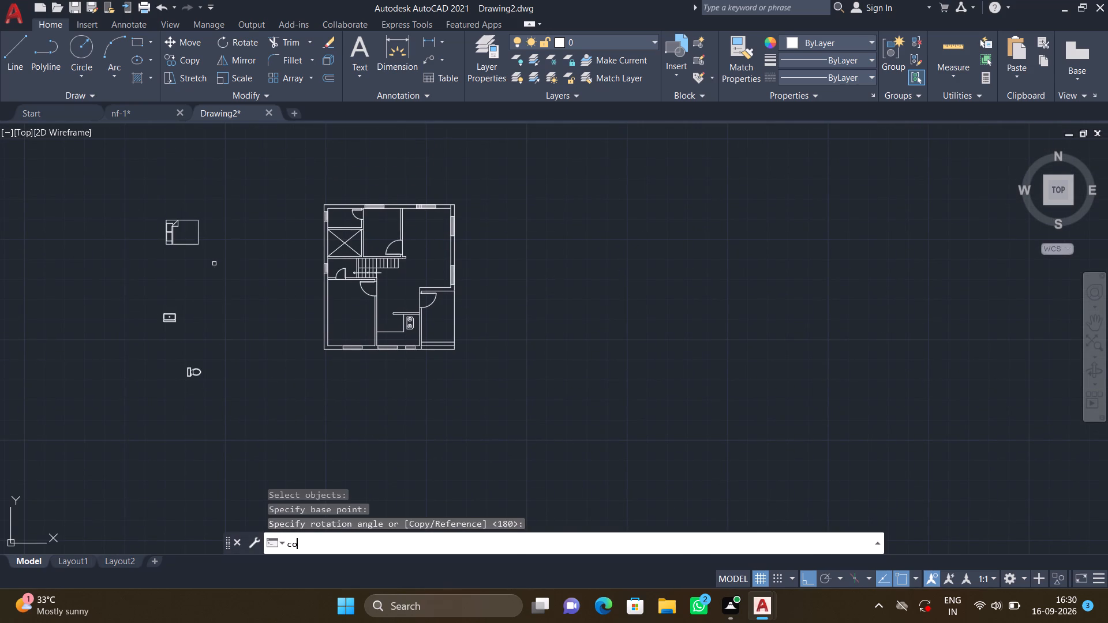
pyautogui.click(214, 259)
pyautogui.click(136, 207)
pyautogui.press('Return')
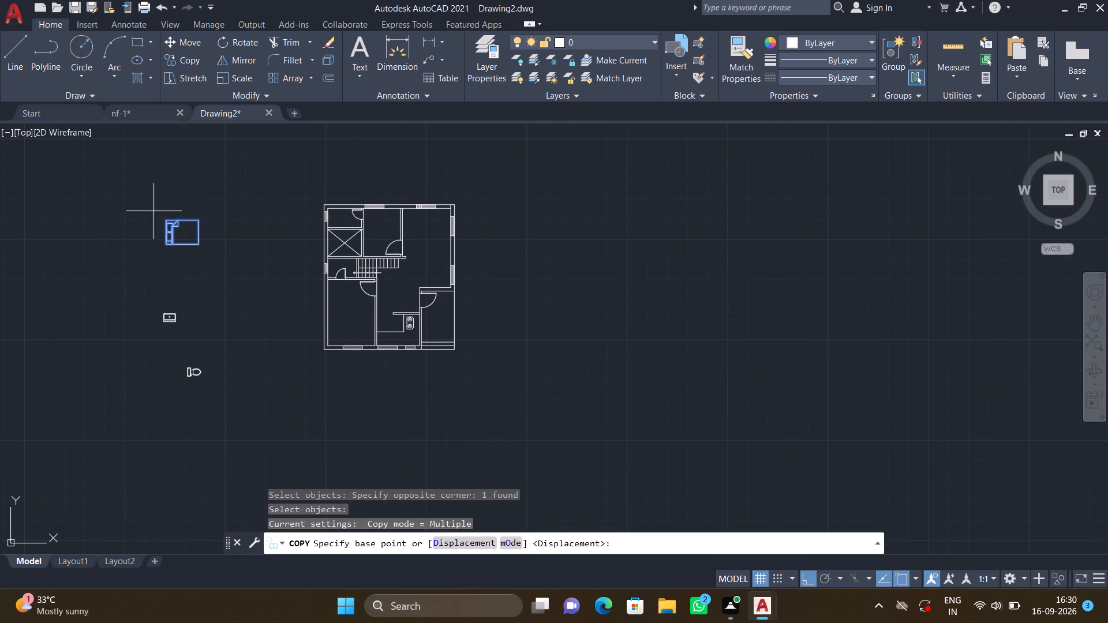
pyautogui.click(163, 221)
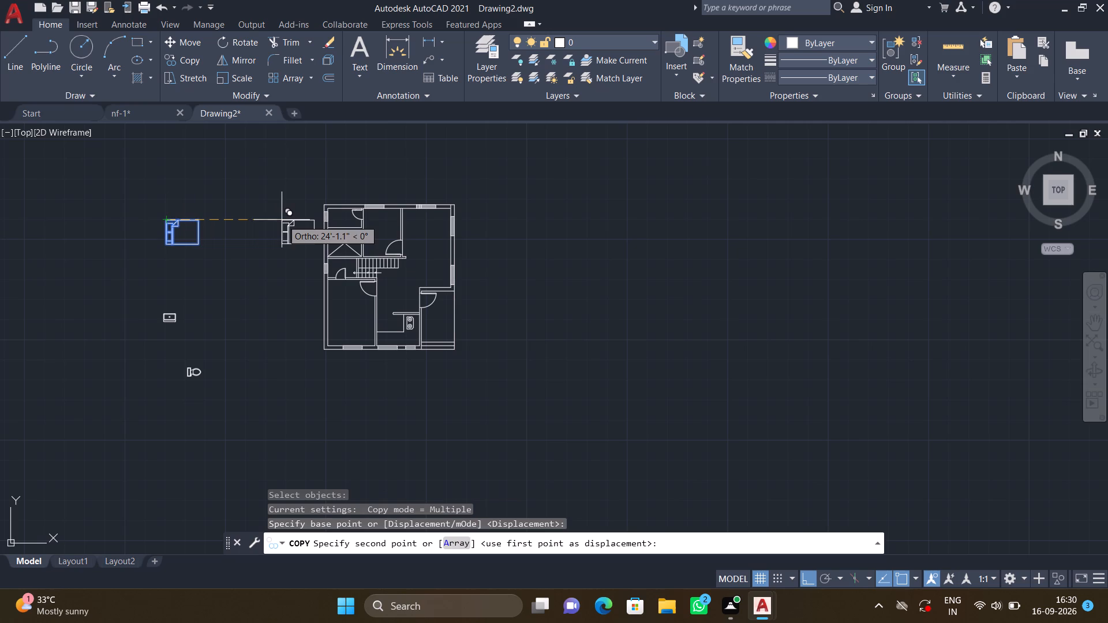
pyautogui.press('F8')
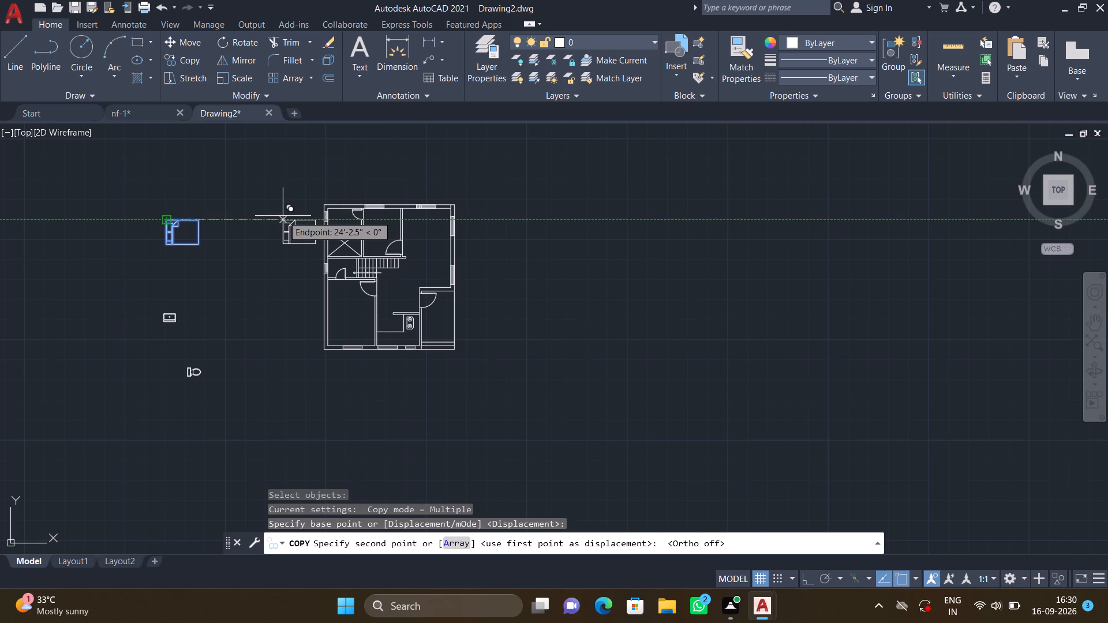
pyautogui.scroll(2, 384, 232)
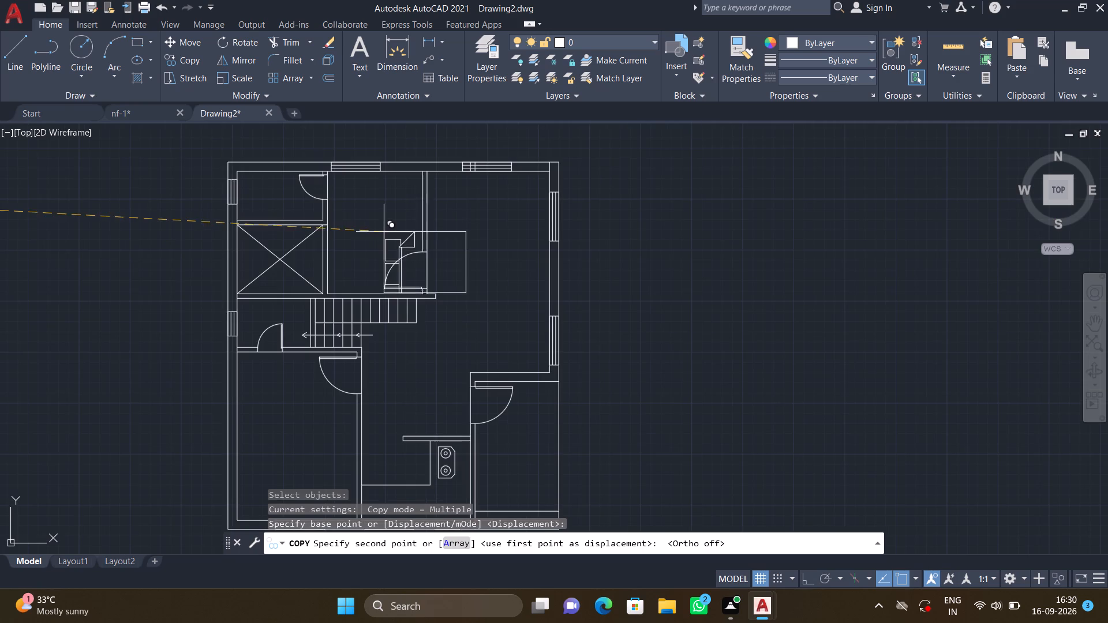
pyautogui.scroll(2, 346, 208)
pyautogui.scroll(2, 306, 179)
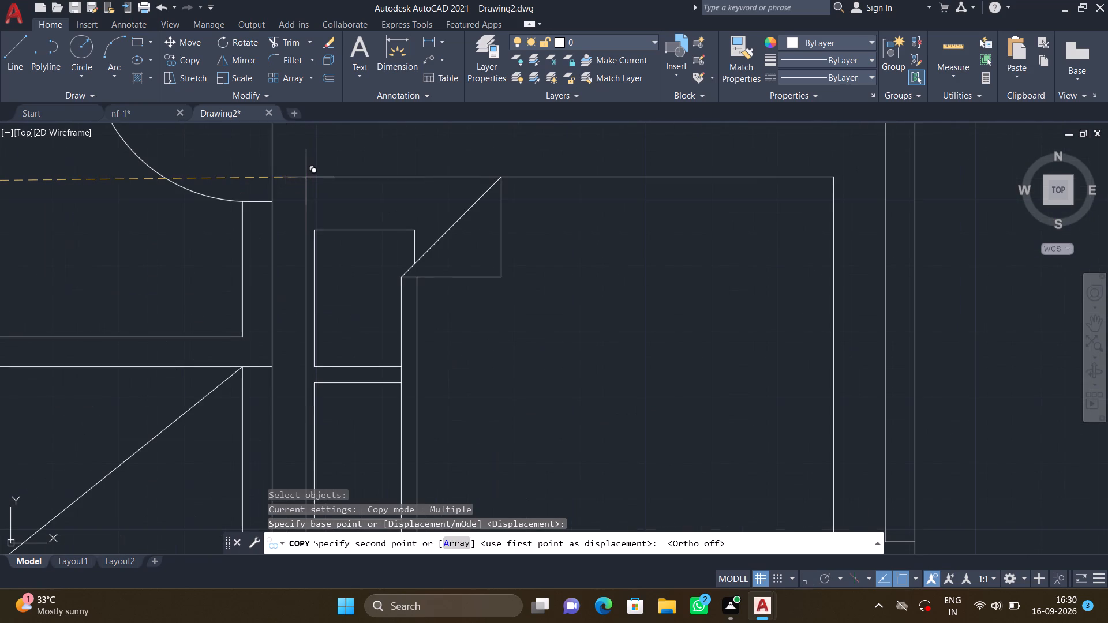
pyautogui.scroll(-2, 307, 177)
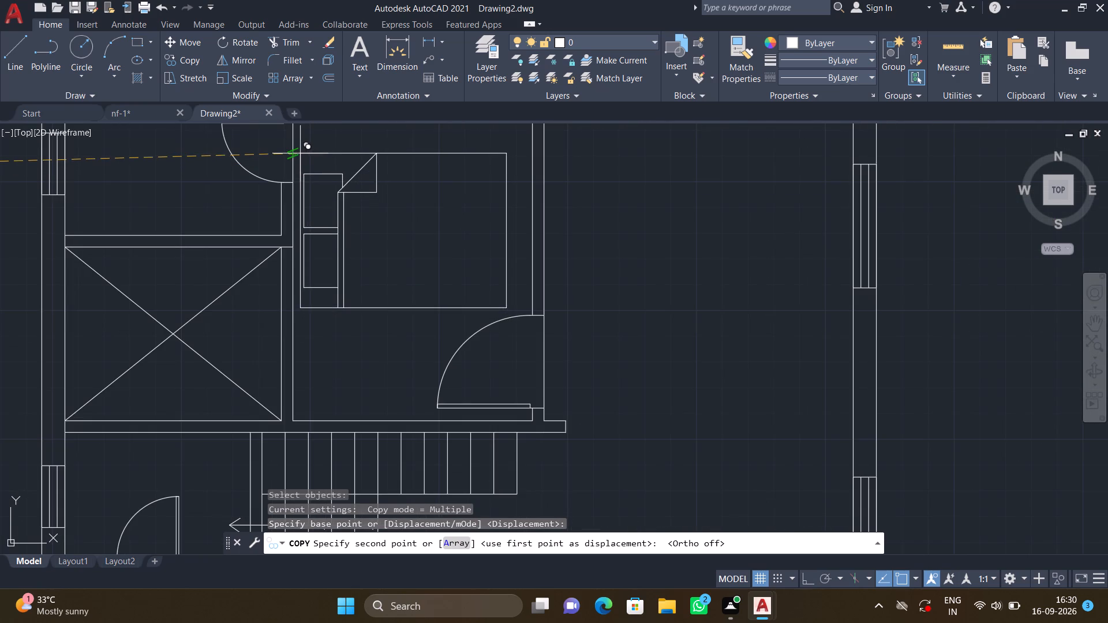
pyautogui.moveTo(300, 153); pyautogui.dragTo(335, 215, button='middle')
pyautogui.scroll(-1, 300, 153)
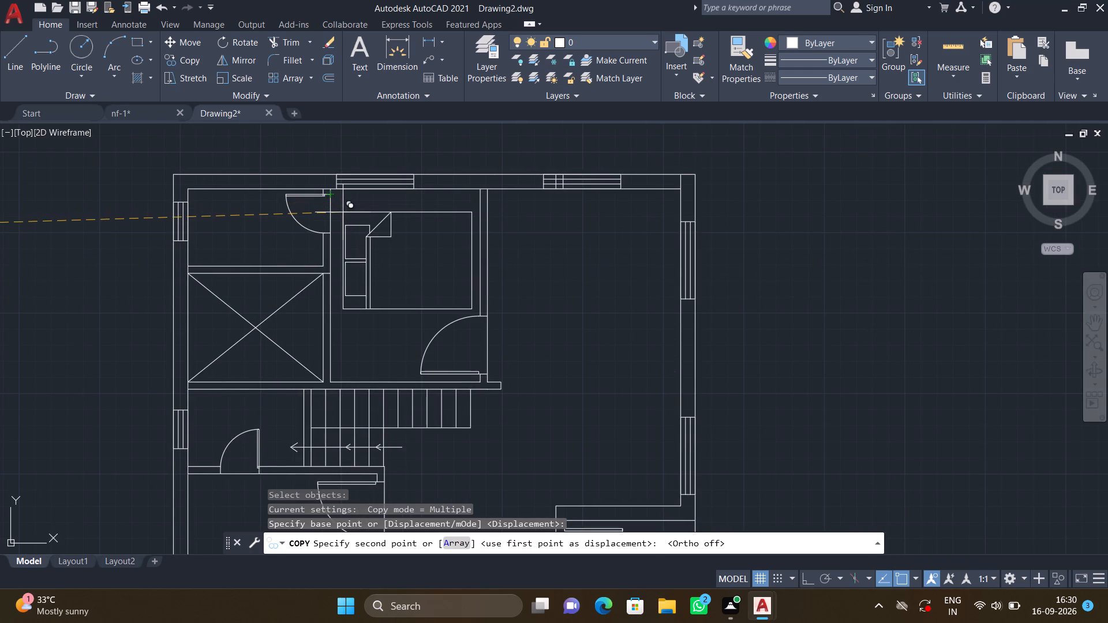
pyautogui.scroll(2, 343, 212)
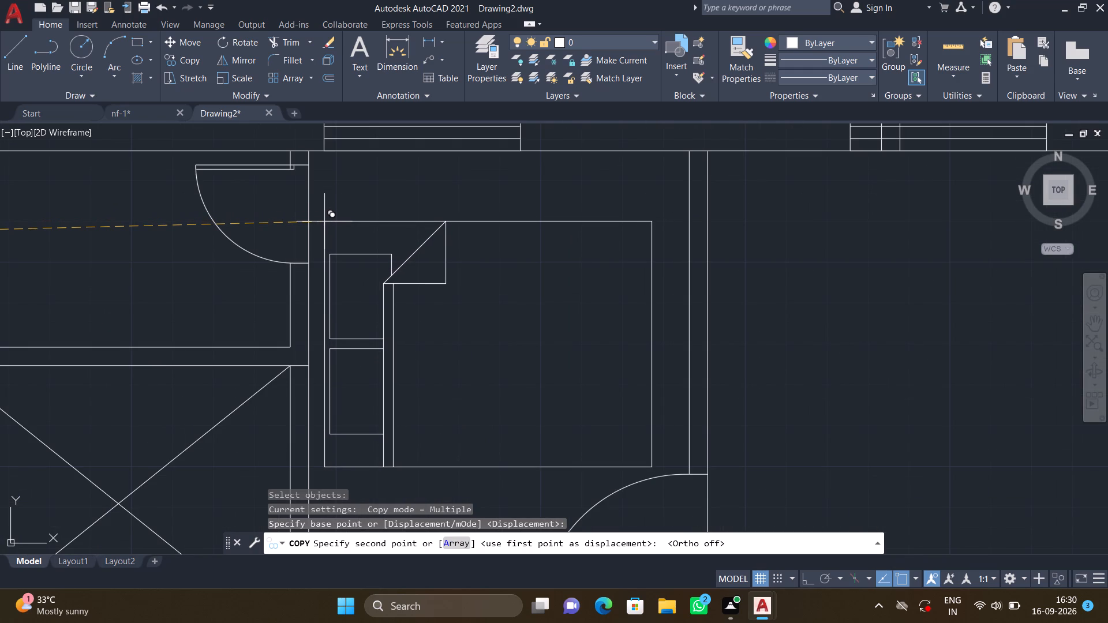
pyautogui.click(324, 222)
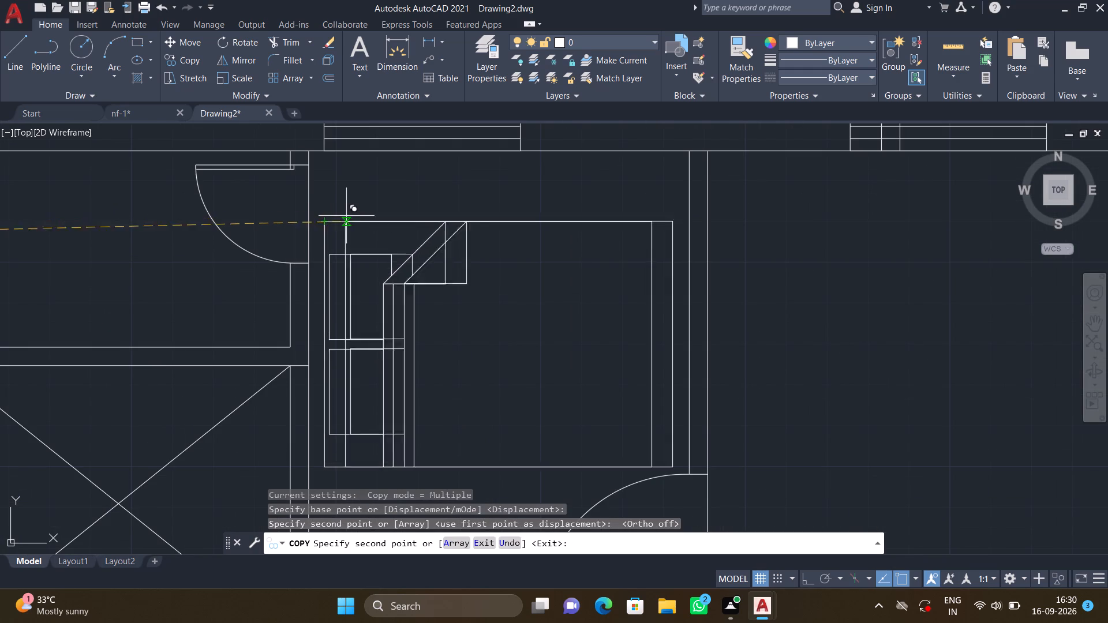
# Place a second copy of the queen bed in the southwest bedroom, headboard near the west outer wall, and end the copy.
pyautogui.scroll(-4, 369, 214)
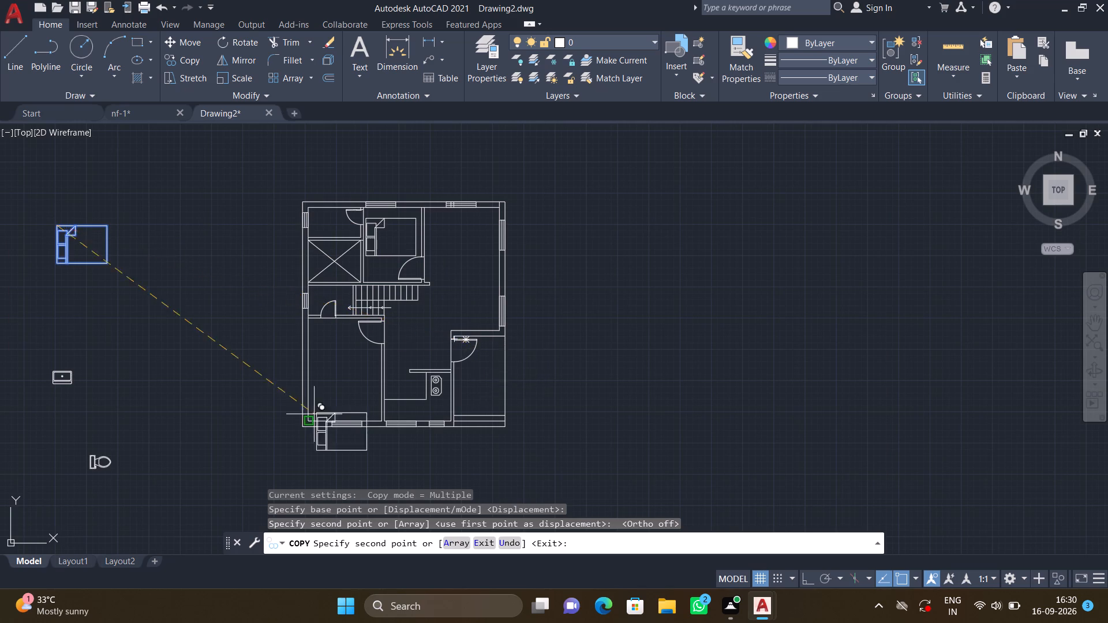
pyautogui.scroll(-1, 311, 417)
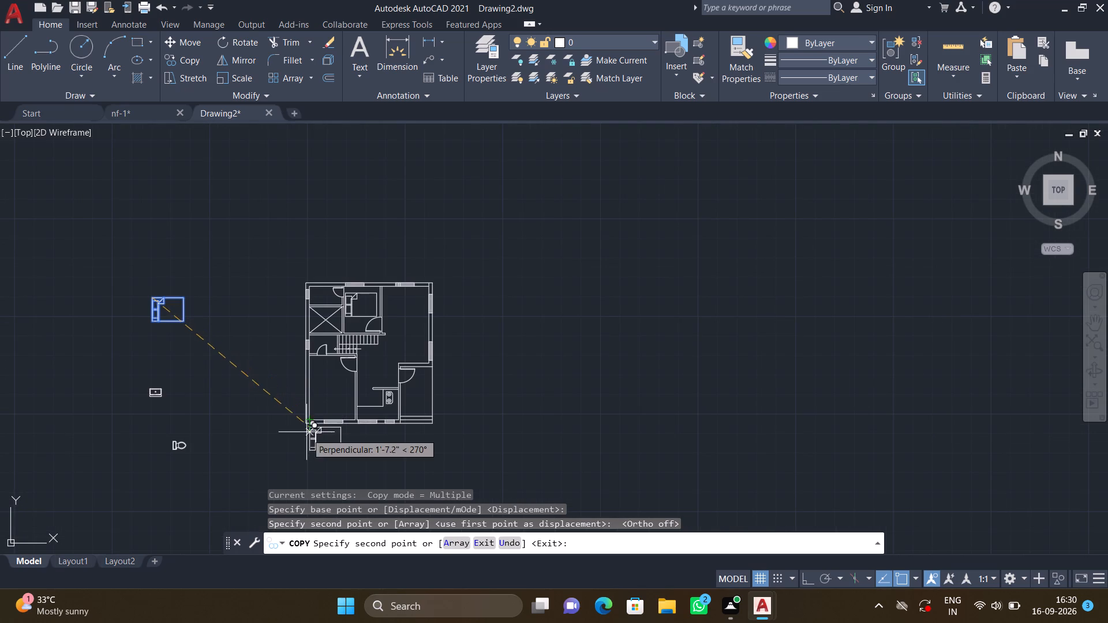
pyautogui.moveTo(306, 432); pyautogui.dragTo(344, 284, button='middle')
pyautogui.scroll(3, 348, 212)
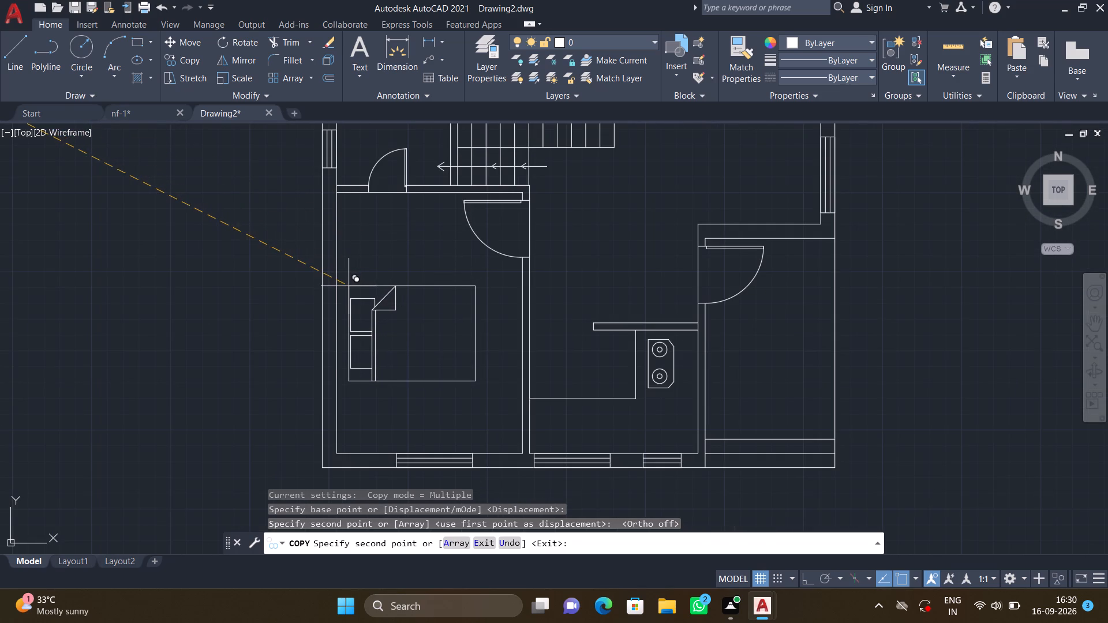
pyautogui.click(347, 281)
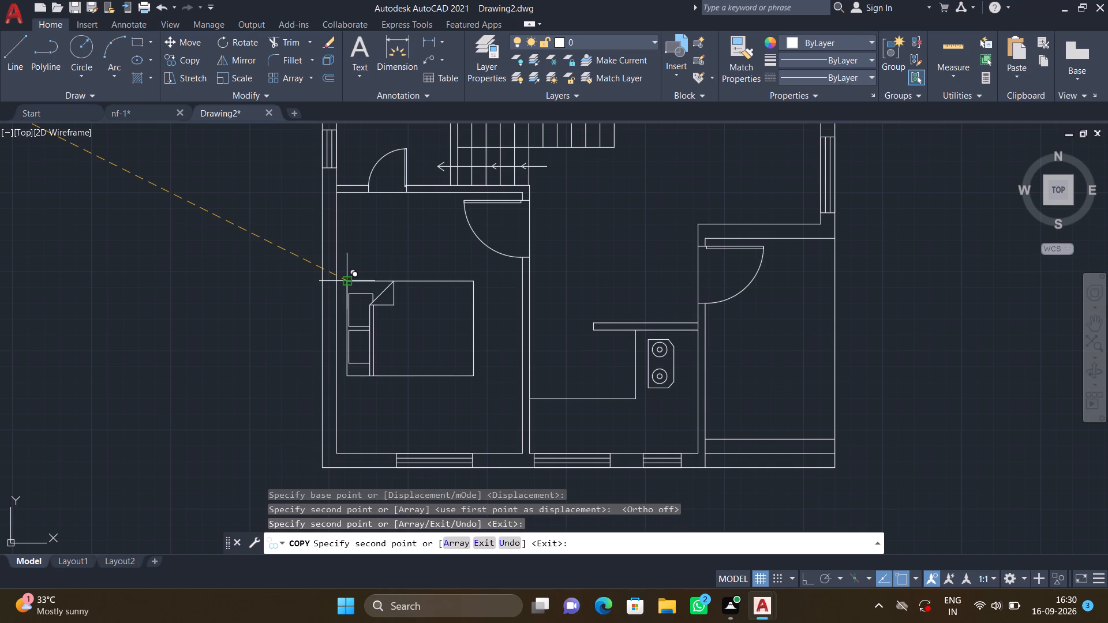
pyautogui.press('Return')
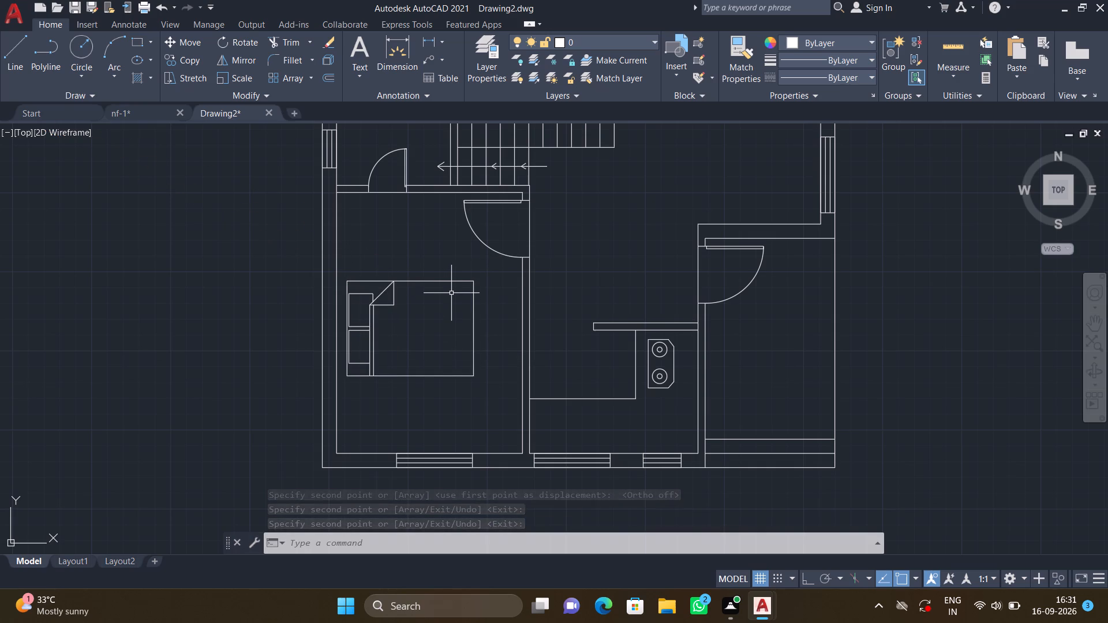
# Copy the toilet block by its tank's northwest corner into the small bathroom west of the stairs, tank close to the west wall.
pyautogui.scroll(-2, 376, 291)
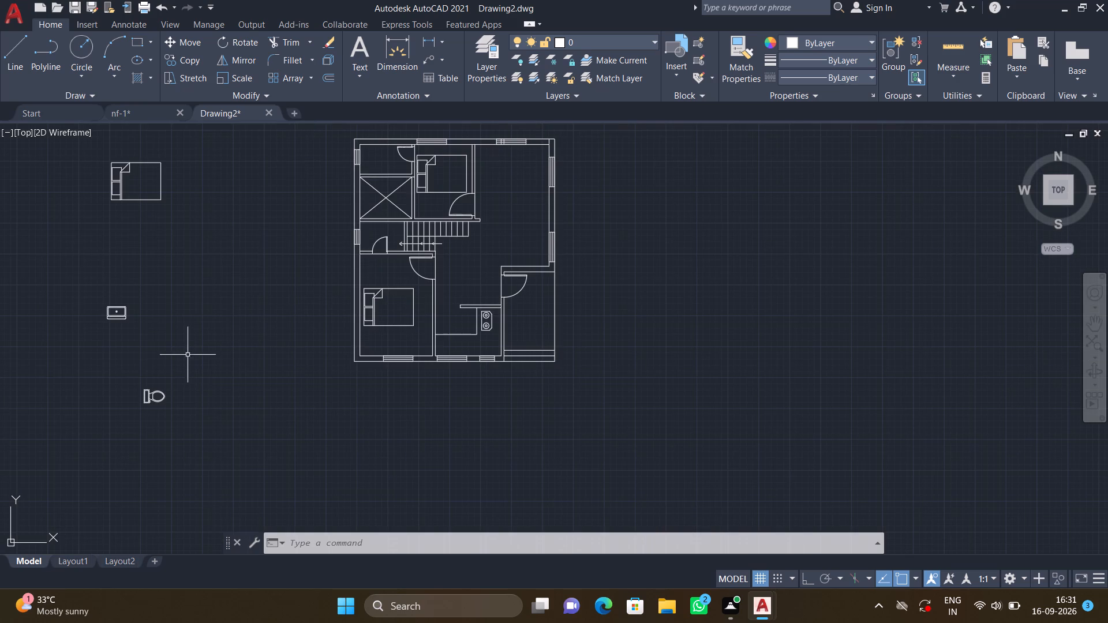
pyautogui.press('c')
pyautogui.press('o')
pyautogui.press('Return')
pyautogui.moveTo(174, 423); pyautogui.dragTo(173, 417)
pyautogui.click(133, 379)
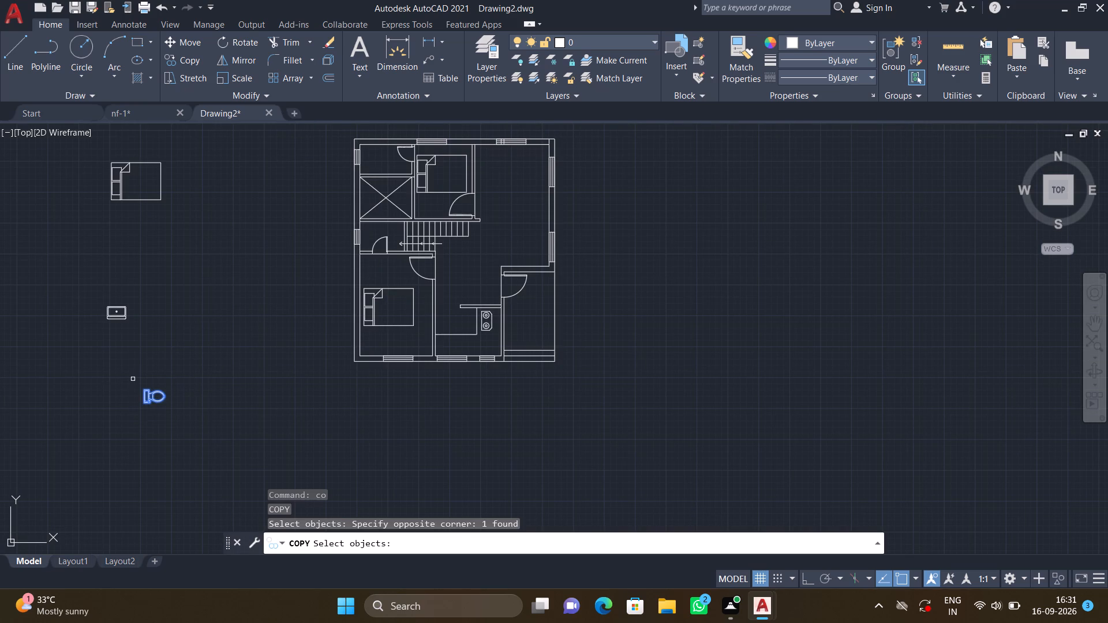
pyautogui.press('Return')
pyautogui.click(141, 391)
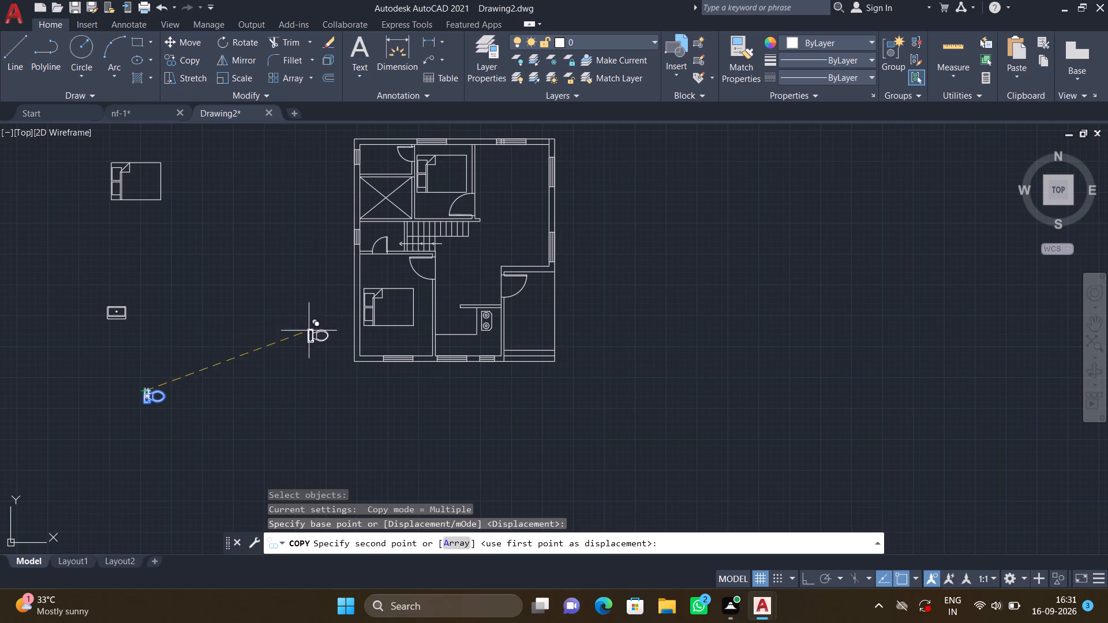
pyautogui.moveTo(343, 285); pyautogui.dragTo(222, 401, button='middle')
pyautogui.scroll(4, 245, 343)
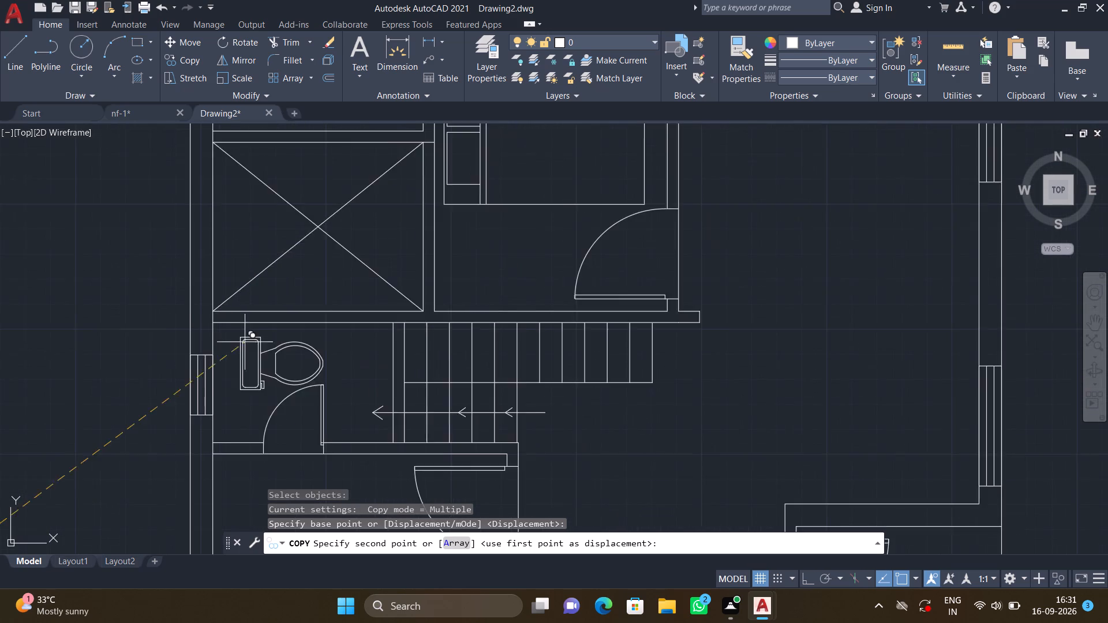
pyautogui.scroll(2, 245, 342)
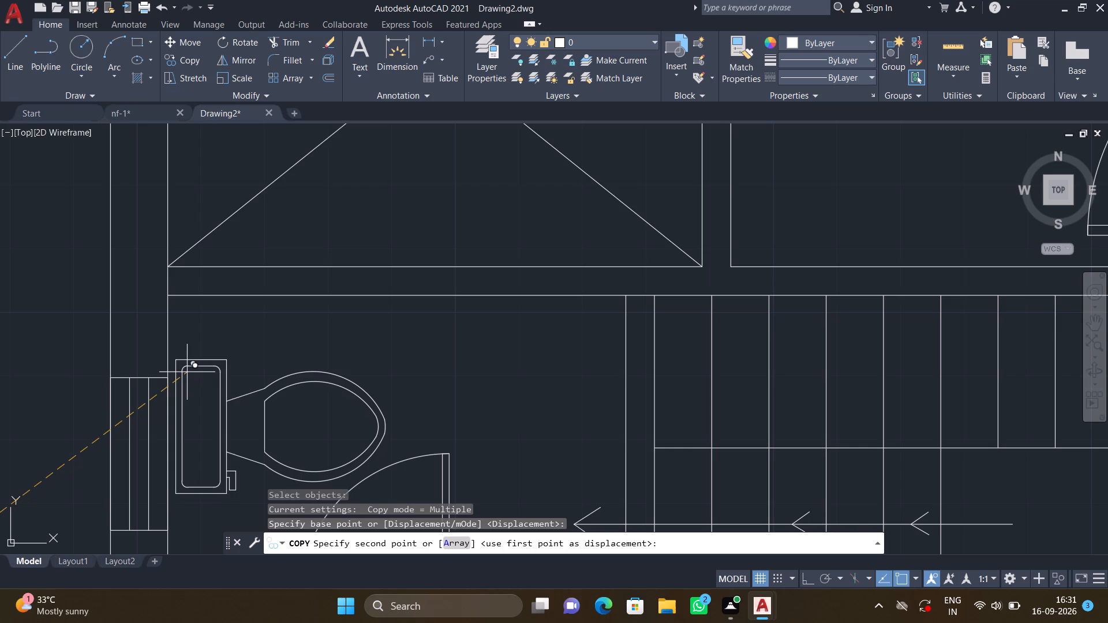
pyautogui.click(187, 372)
# Place a second toilet copy in the northwest bathroom, tank beside the west wall window, and end the copy.
pyautogui.scroll(-3, 205, 295)
pyautogui.scroll(-1, 220, 211)
pyautogui.moveTo(219, 212); pyautogui.dragTo(227, 354, button='middle')
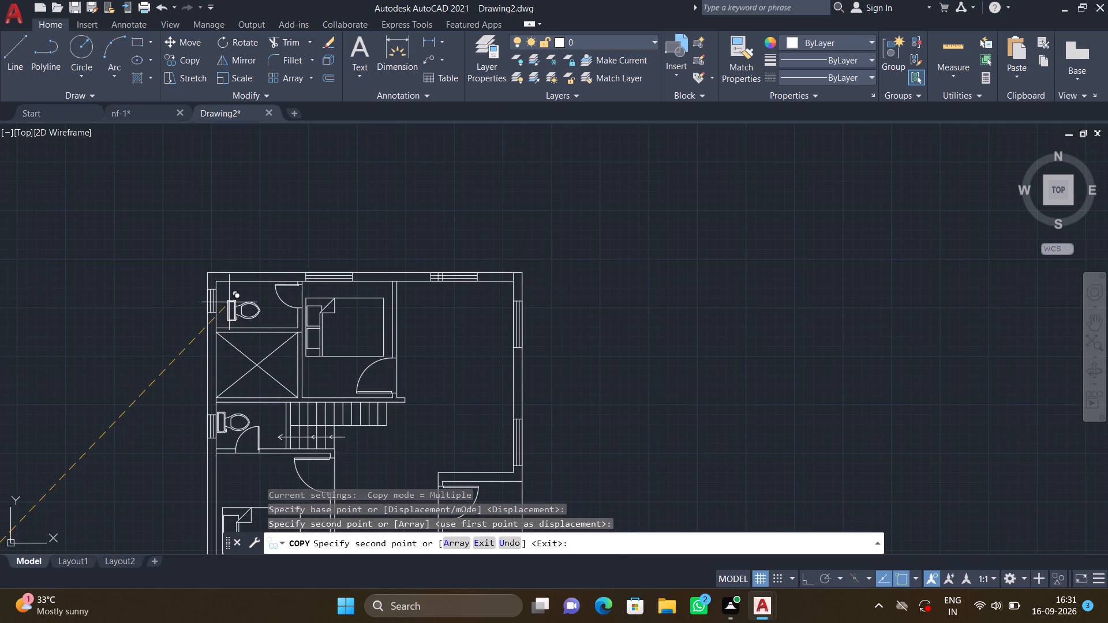
pyautogui.scroll(3, 226, 300)
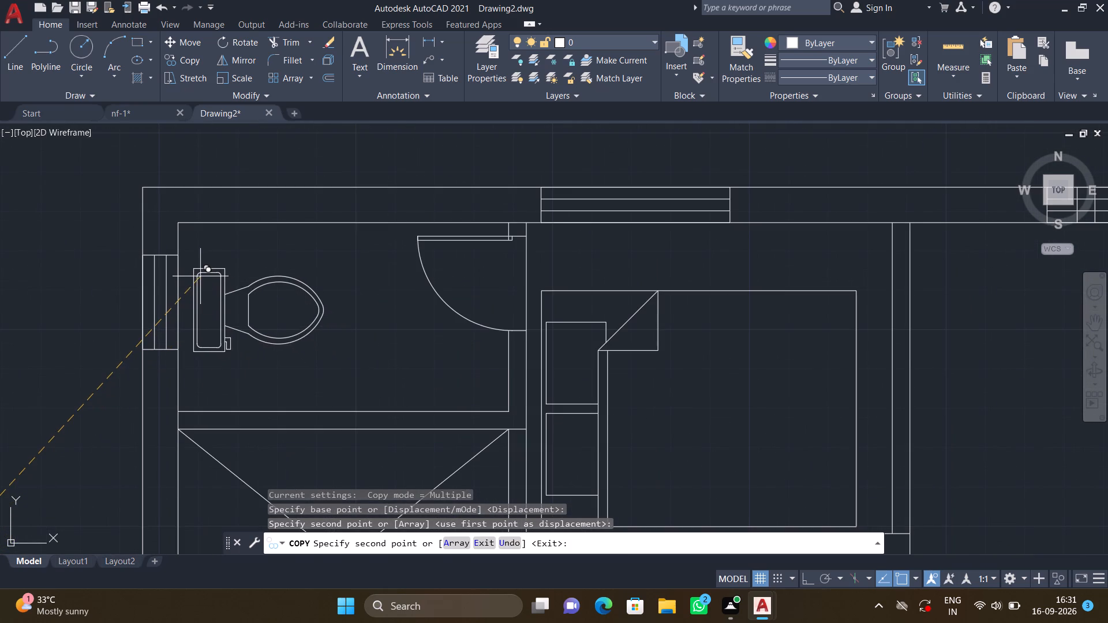
pyautogui.click(194, 264)
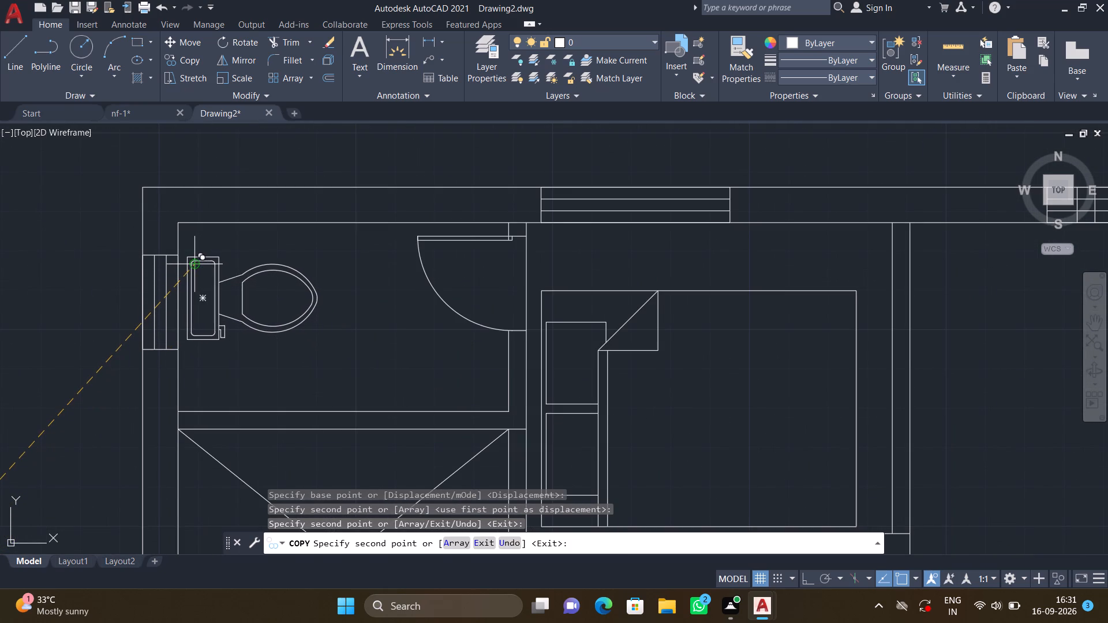
pyautogui.press('Return')
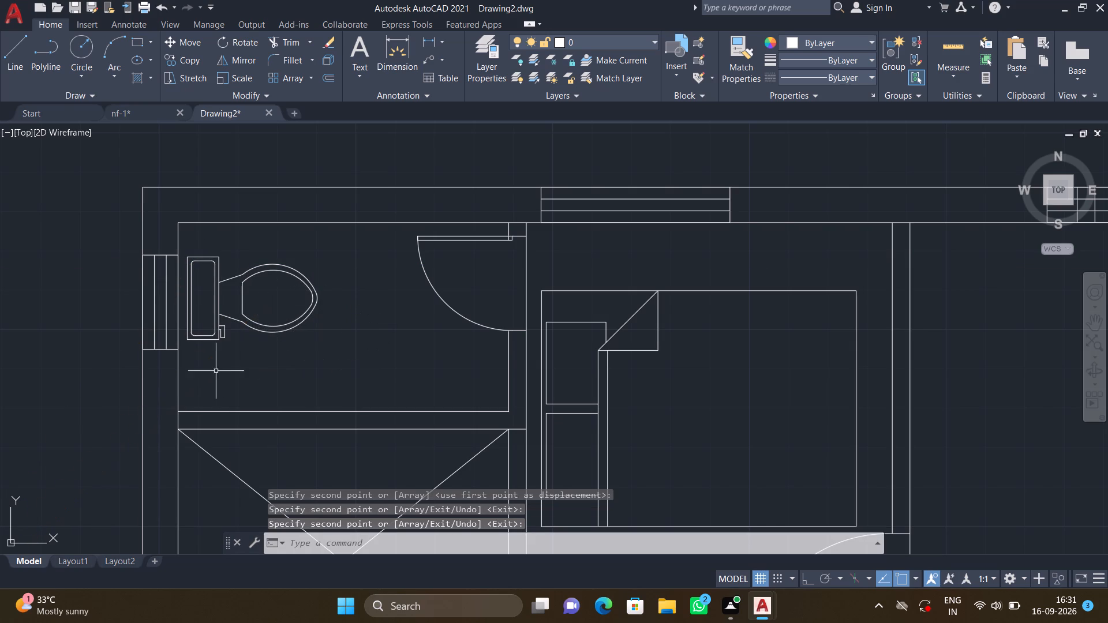
# Draw two concentric circles in the northwest bathroom's toilet bowl, radii about 2.3" and 0.9".
pyautogui.press('c')
pyautogui.press('Return')
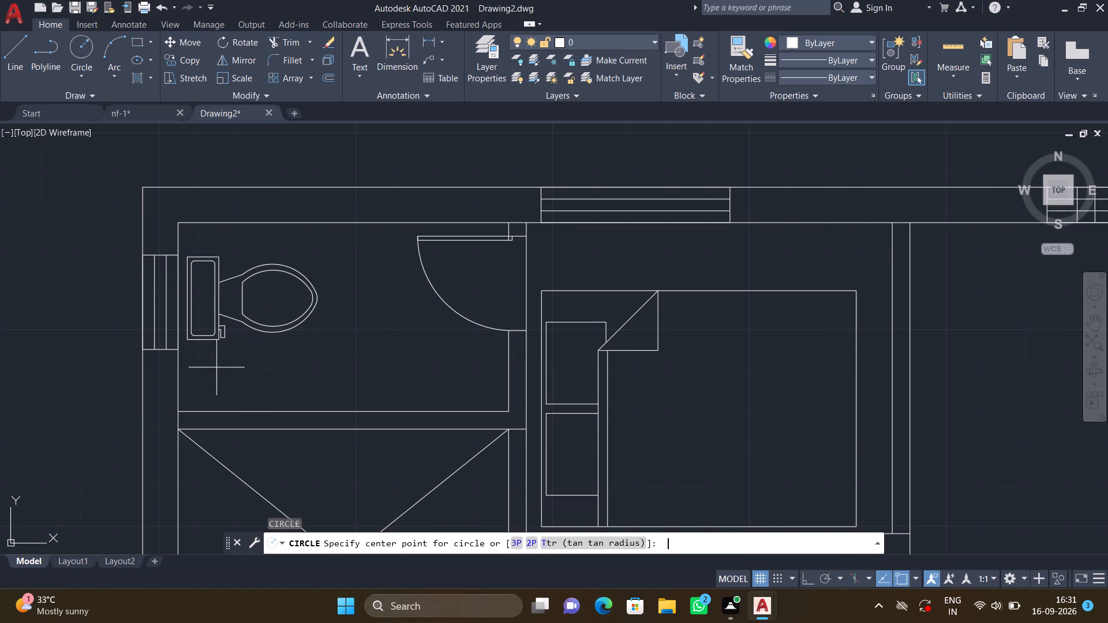
pyautogui.click(266, 300)
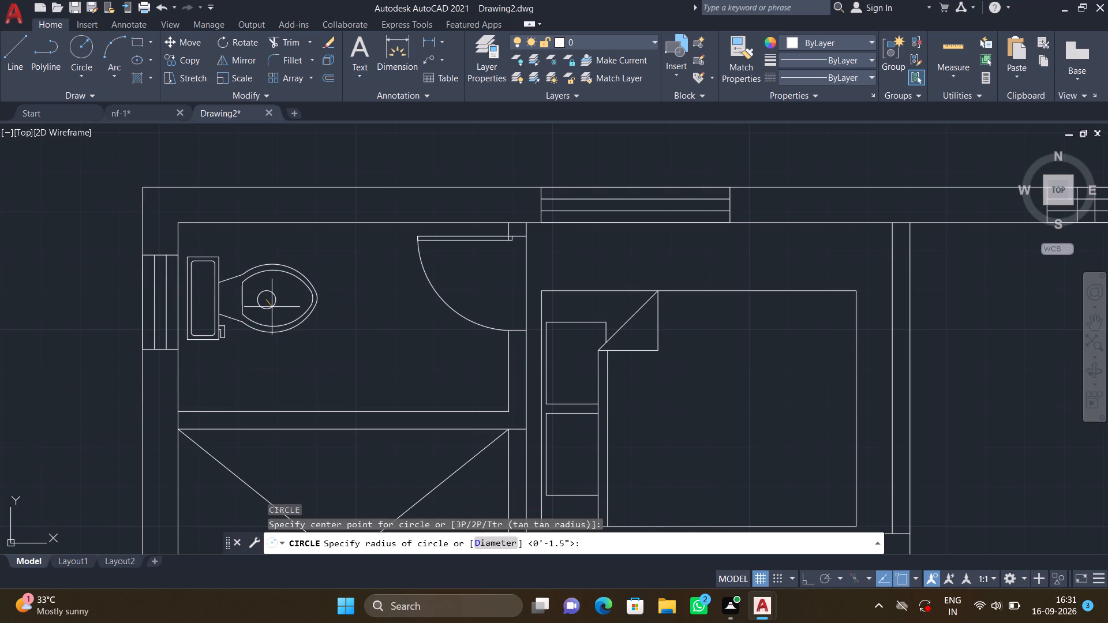
pyautogui.click(272, 307)
pyautogui.scroll(2, 259, 301)
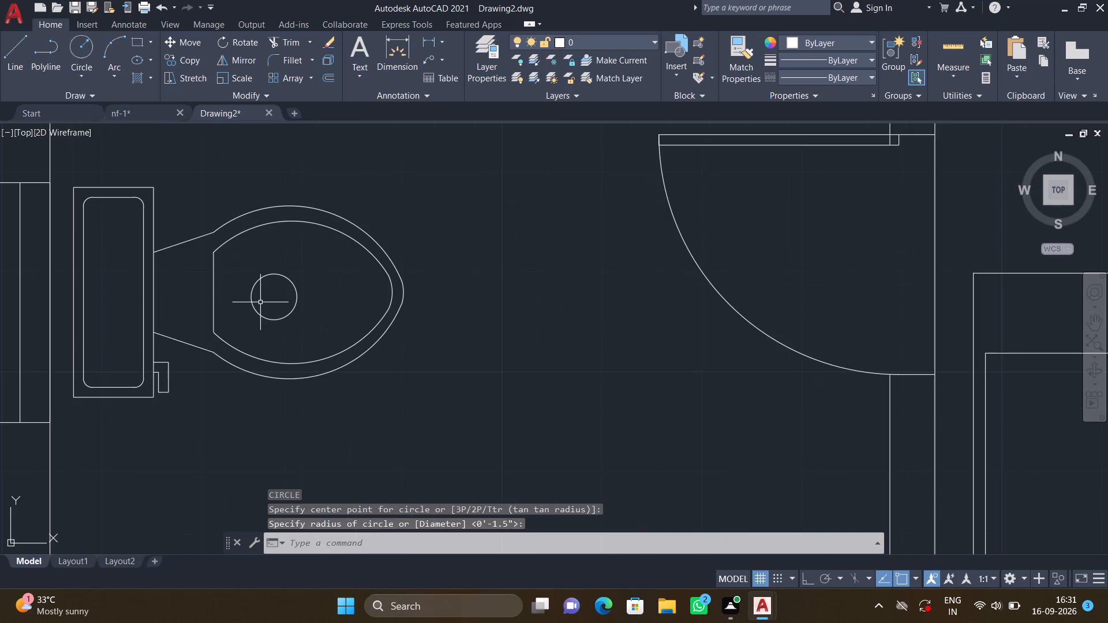
pyautogui.press('space')
pyautogui.click(273, 298)
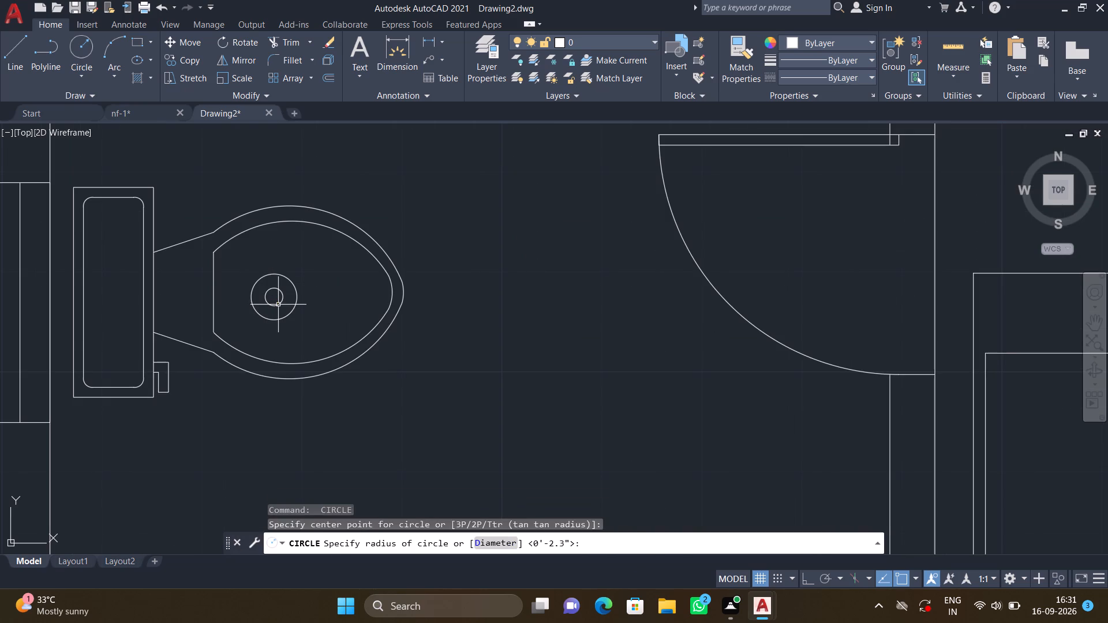
pyautogui.click(278, 305)
# Draw a drain in the northwest bathroom's southwest corner as two concentric circles, radii about 3.6" and 1.3".
pyautogui.scroll(-2, 233, 309)
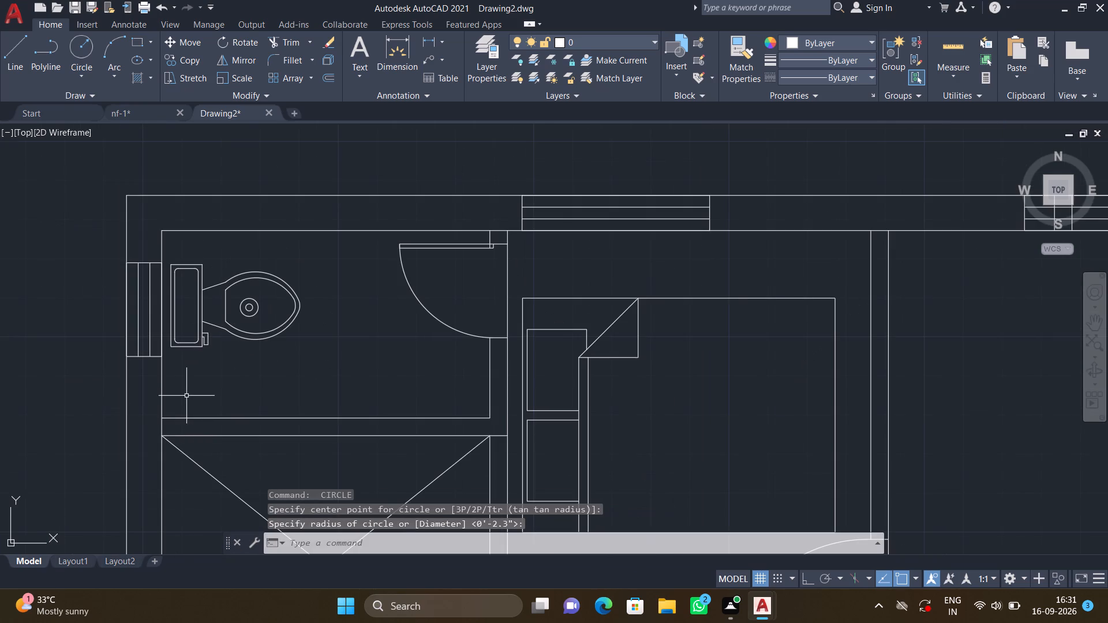
pyautogui.press('space')
pyautogui.click(185, 393)
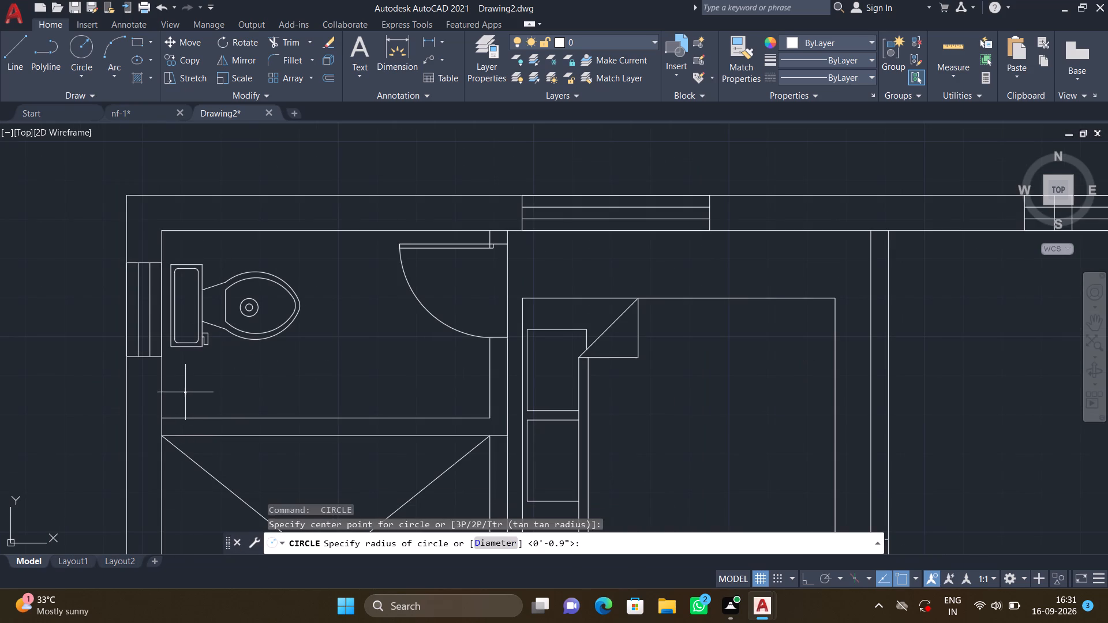
pyautogui.click(194, 403)
pyautogui.press('space')
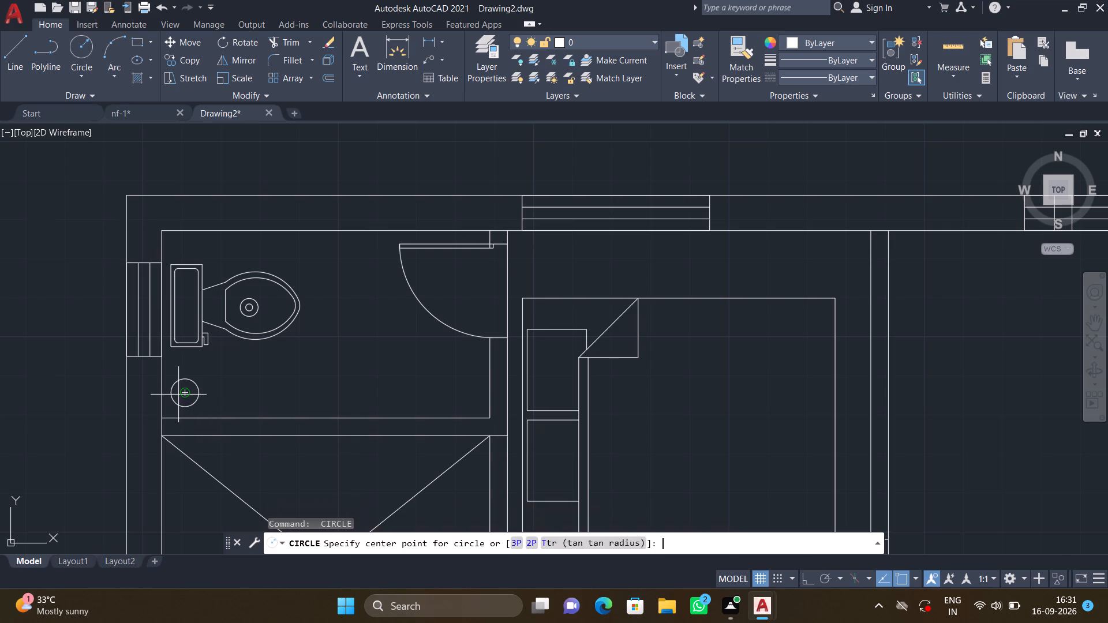
pyautogui.scroll(3, 179, 389)
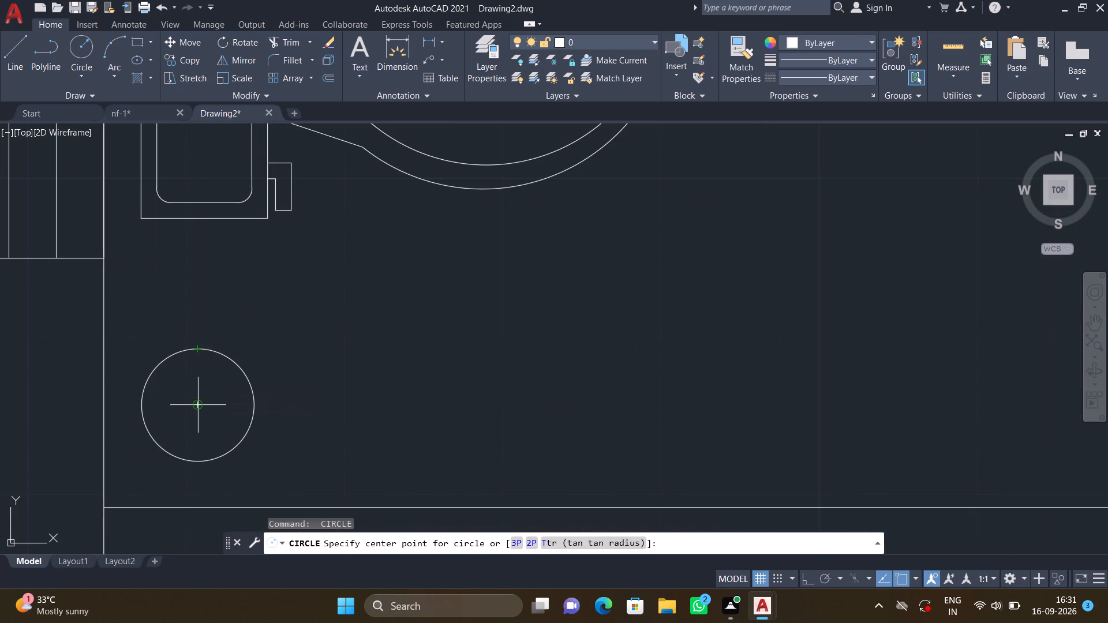
pyautogui.click(197, 406)
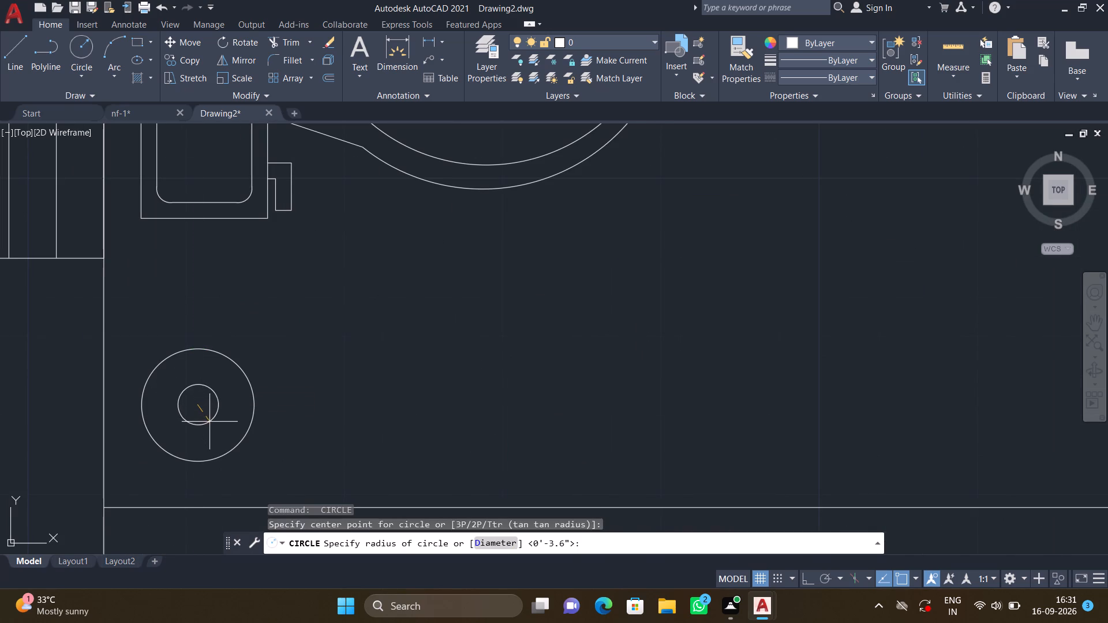
pyautogui.click(209, 422)
# Draw two concentric circles in the bowl of the toilet west of the stairs, radii about 2.0" and 0.8".
pyautogui.scroll(-4, 209, 427)
pyautogui.moveTo(209, 447); pyautogui.dragTo(263, 184, button='middle')
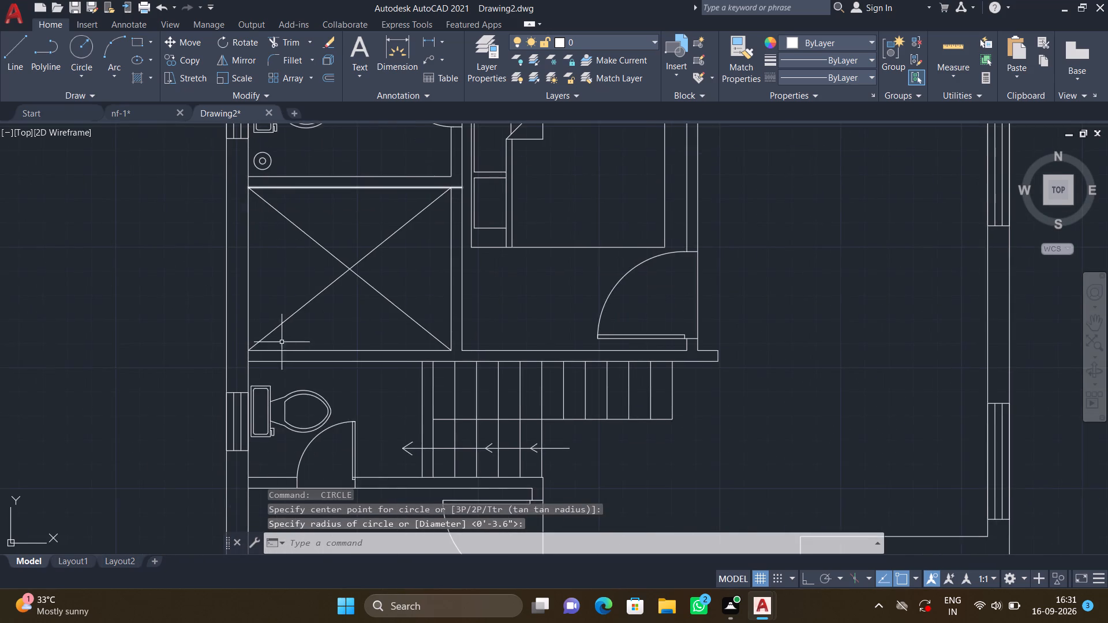
pyautogui.scroll(-2, 282, 348)
pyautogui.scroll(3, 295, 378)
pyautogui.press('space')
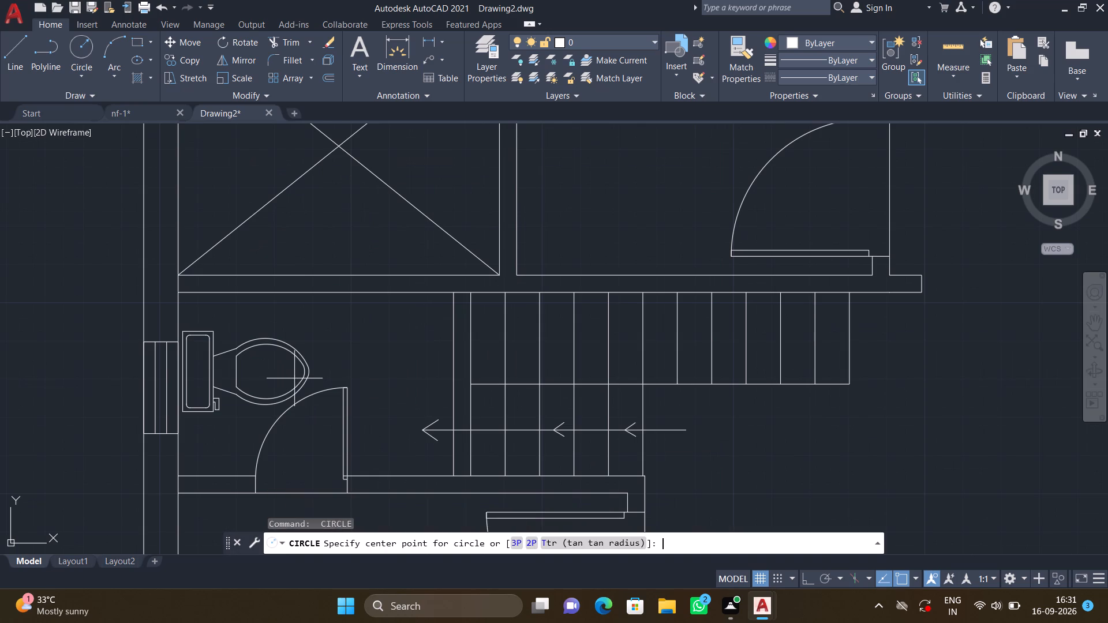
pyautogui.scroll(2, 267, 371)
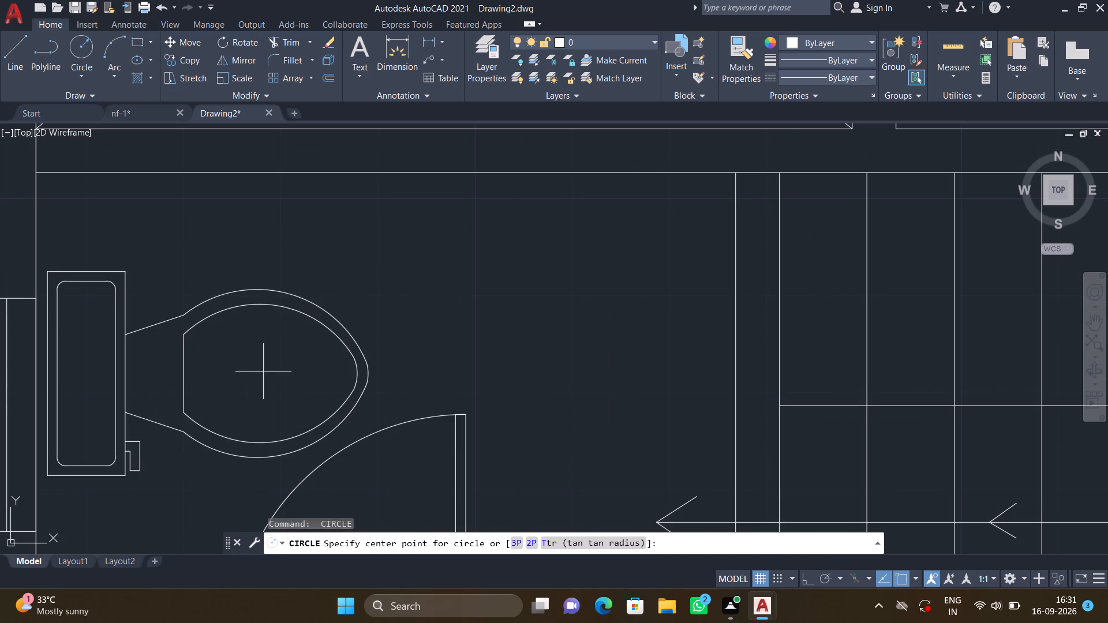
pyautogui.click(259, 371)
pyautogui.click(271, 387)
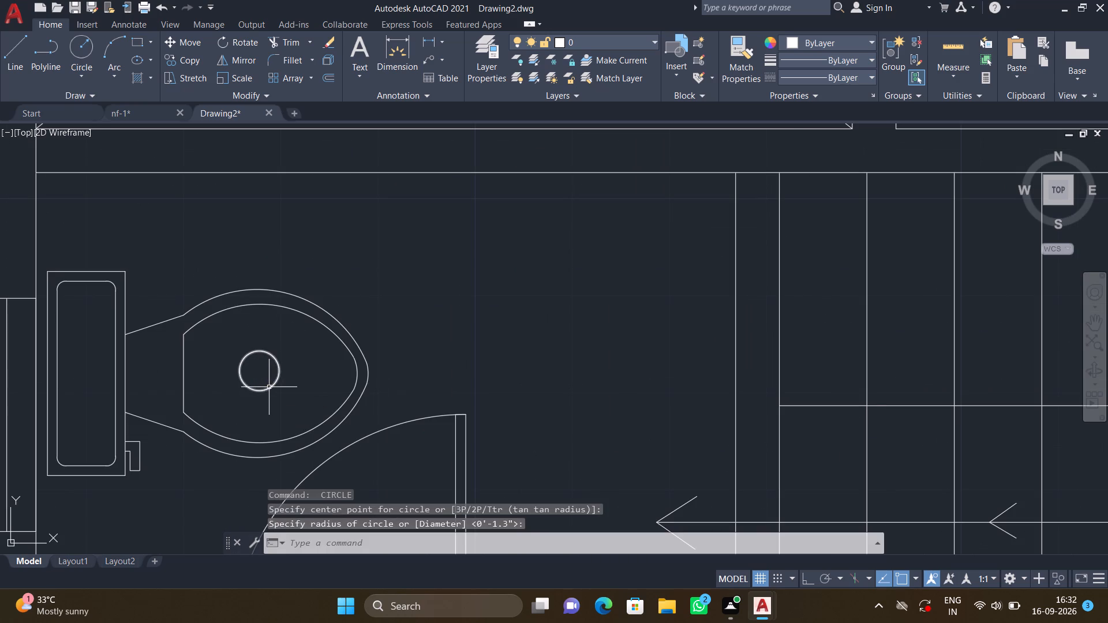
pyautogui.press('space')
pyautogui.click(257, 369)
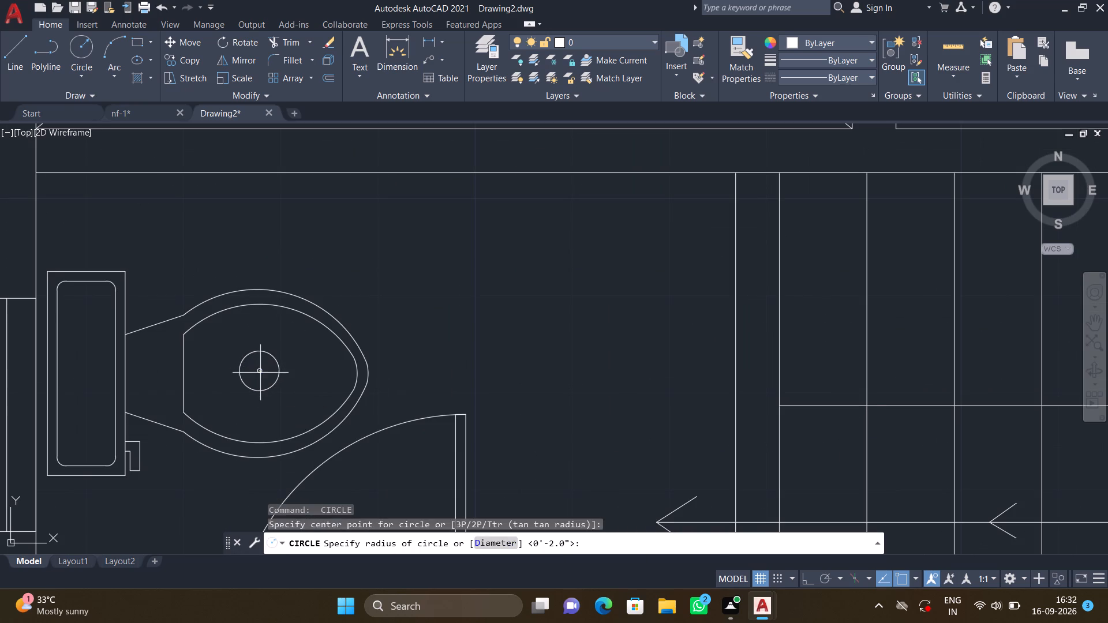
pyautogui.click(263, 377)
# Draw a drain north of that toilet's tank as two concentric circles, the outer one about 2.1" in radius.
pyautogui.scroll(-3, 235, 408)
pyautogui.moveTo(211, 449); pyautogui.dragTo(211, 444, button='middle')
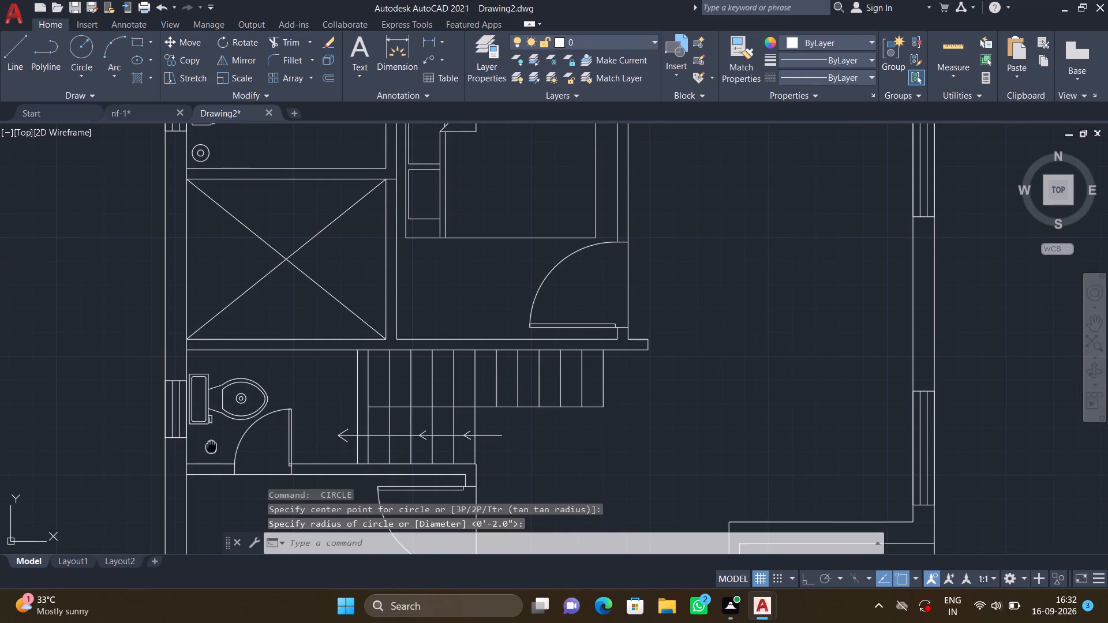
pyautogui.moveTo(211, 444); pyautogui.dragTo(228, 381, button='middle')
pyautogui.press('space')
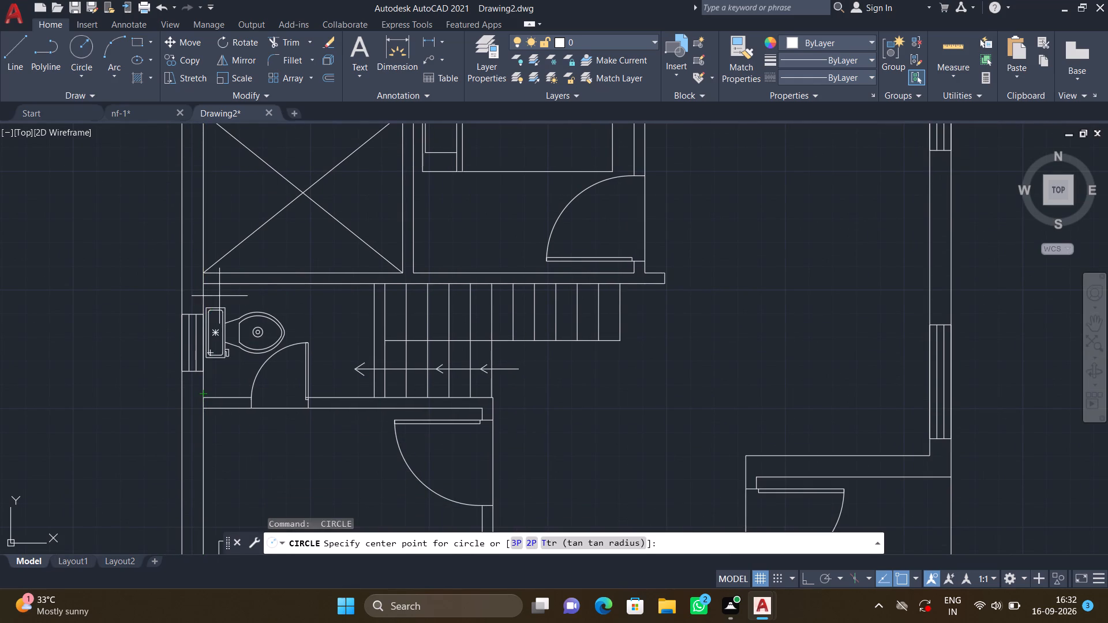
pyautogui.scroll(4, 219, 296)
pyautogui.click(180, 272)
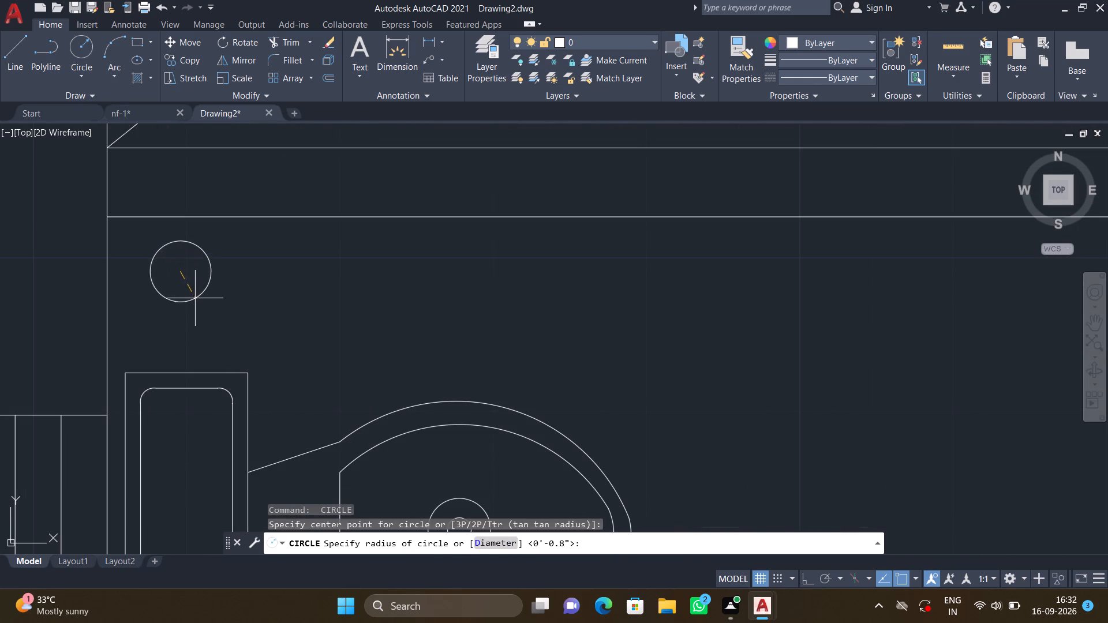
pyautogui.click(196, 299)
pyautogui.press('space')
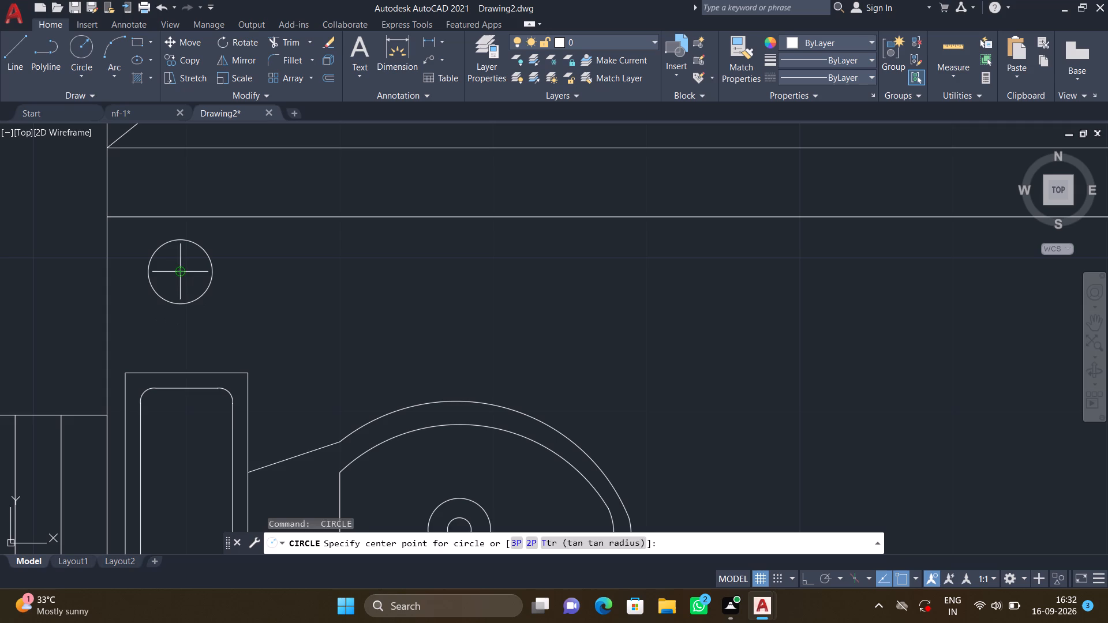
pyautogui.click(177, 270)
pyautogui.click(186, 284)
# Copy the loose sink from outside the plan onto the kitchen's south counter, in front of the wider kitchen window.
pyautogui.scroll(-5, 203, 322)
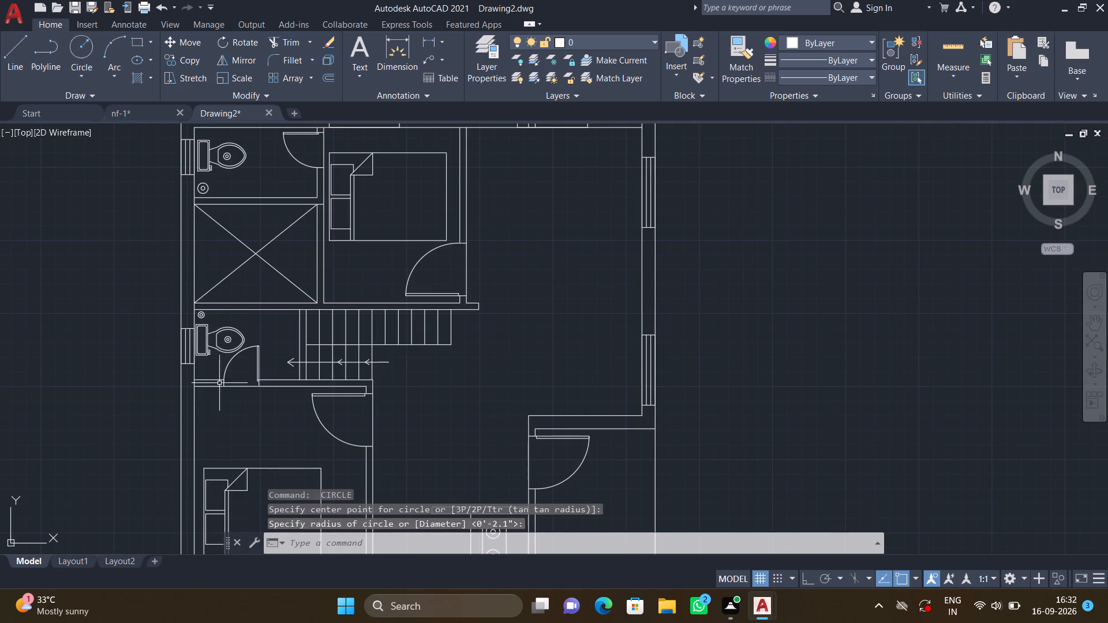
pyautogui.moveTo(215, 428); pyautogui.dragTo(222, 381, button='middle')
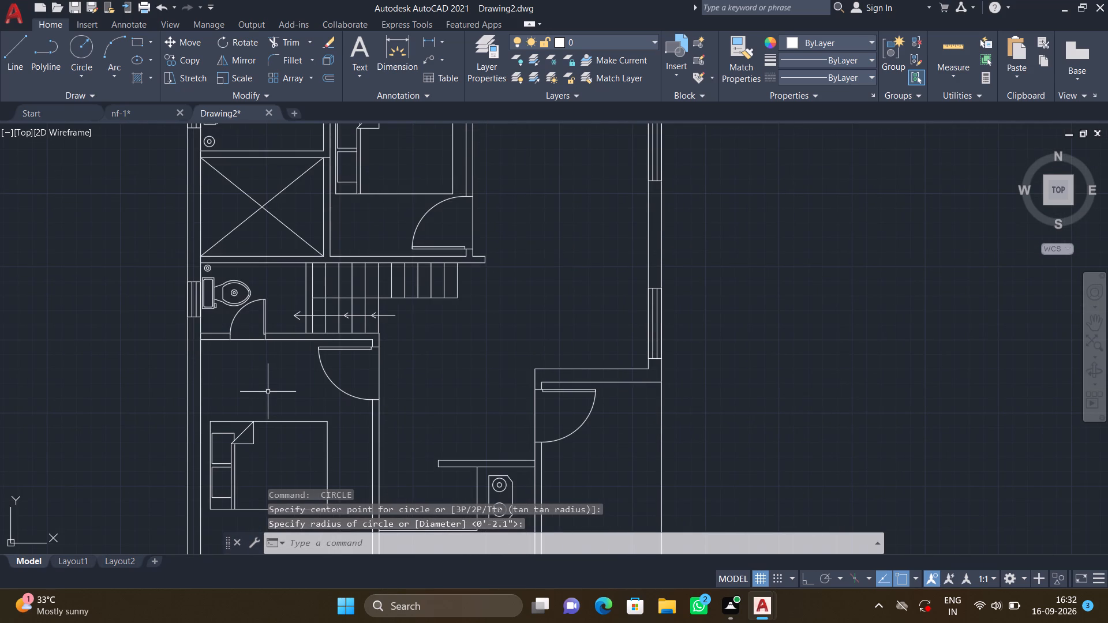
pyautogui.scroll(-2, 282, 395)
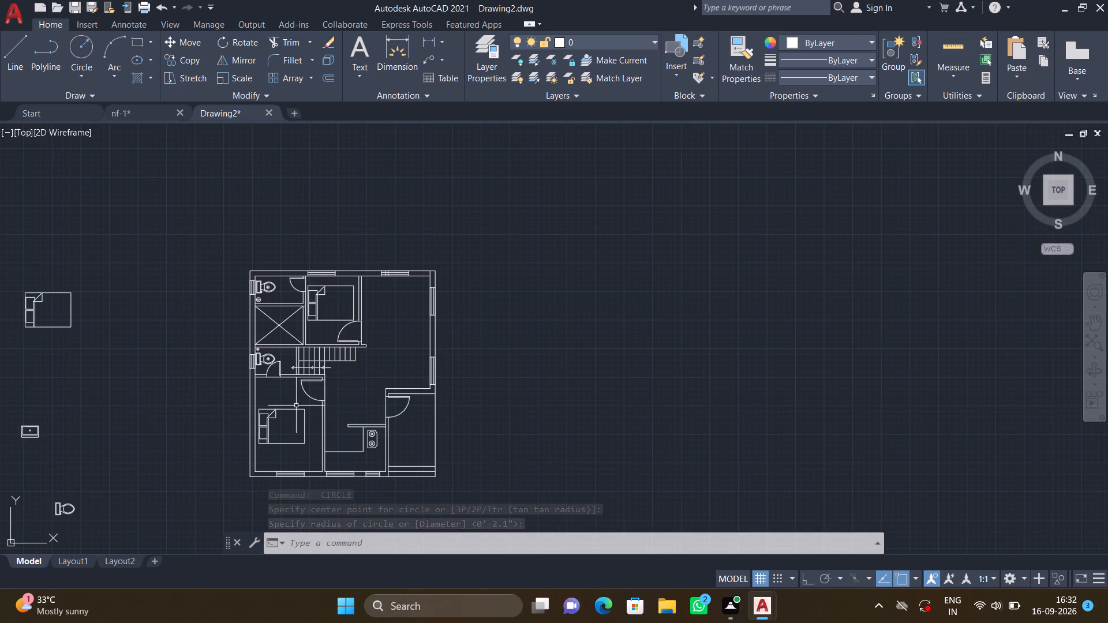
pyautogui.moveTo(115, 466); pyautogui.dragTo(316, 326, button='middle')
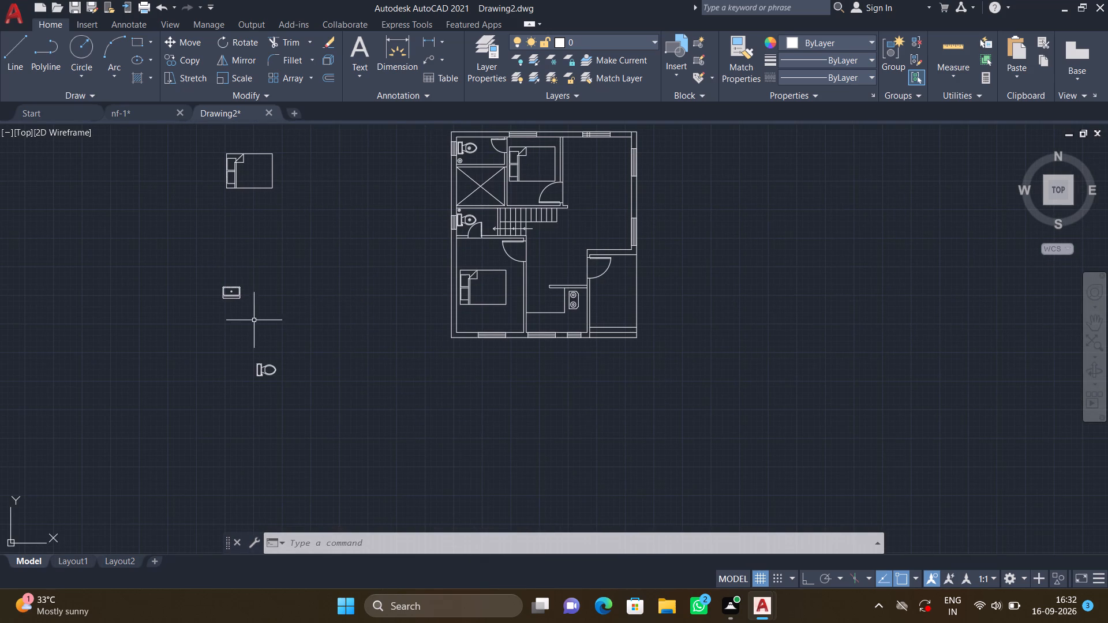
pyautogui.press('c')
pyautogui.press('o')
pyautogui.press('Return')
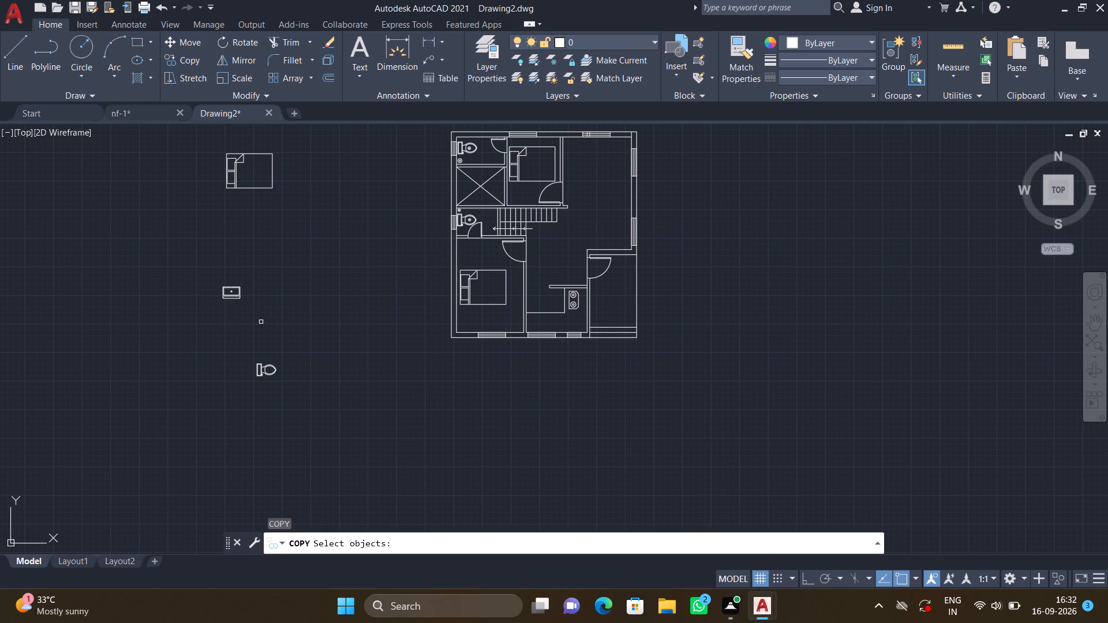
pyautogui.click(253, 319)
pyautogui.click(211, 278)
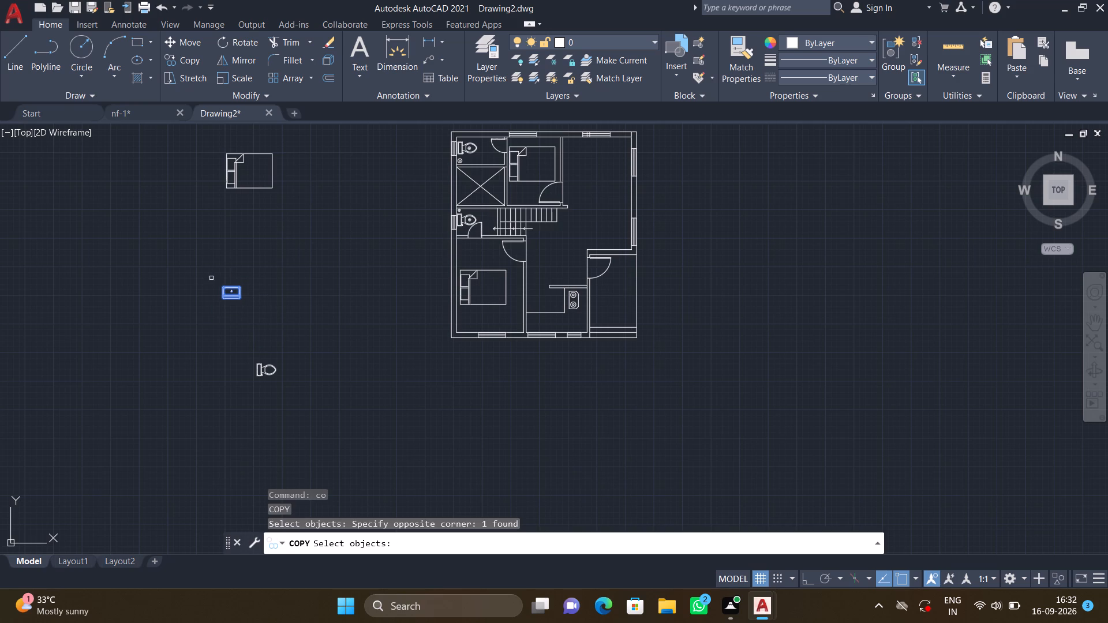
pyautogui.press('Return')
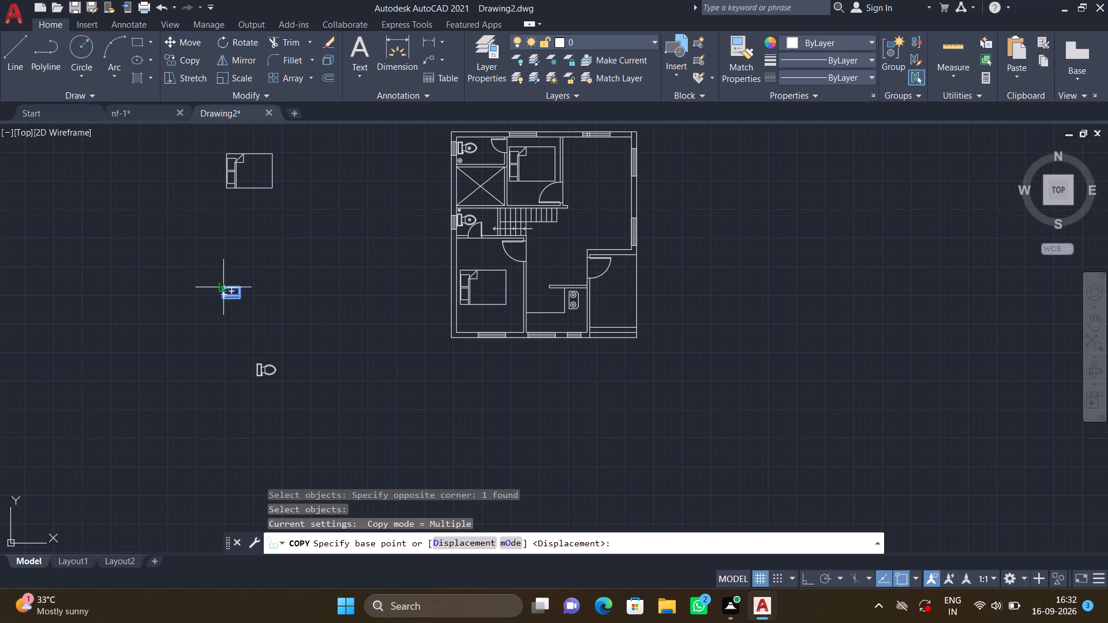
pyautogui.click(220, 283)
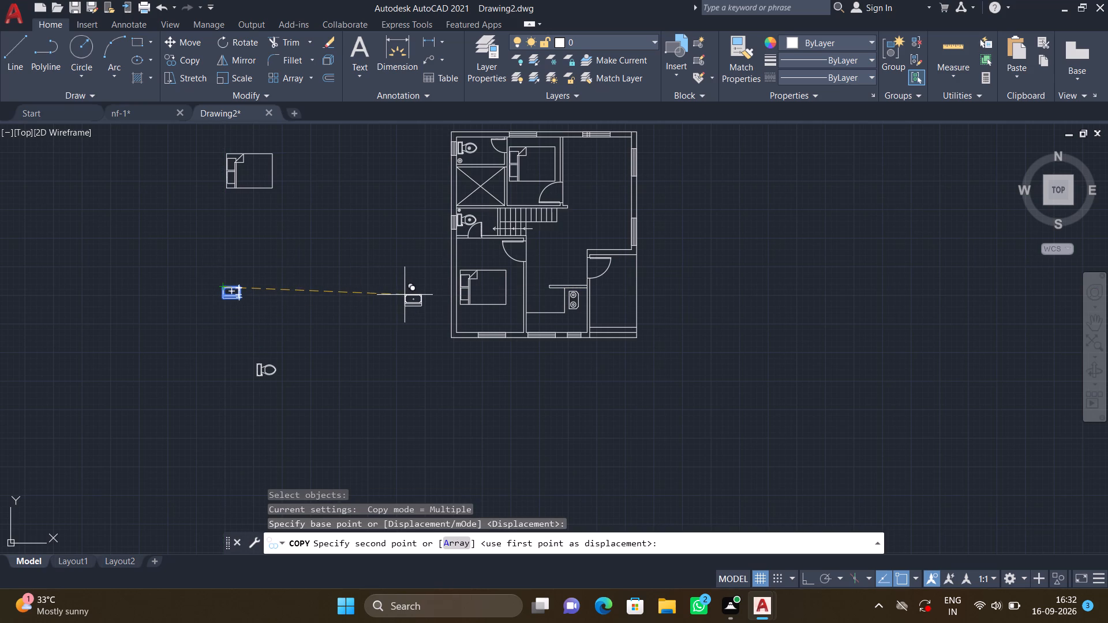
pyautogui.moveTo(480, 347); pyautogui.dragTo(377, 354, button='middle')
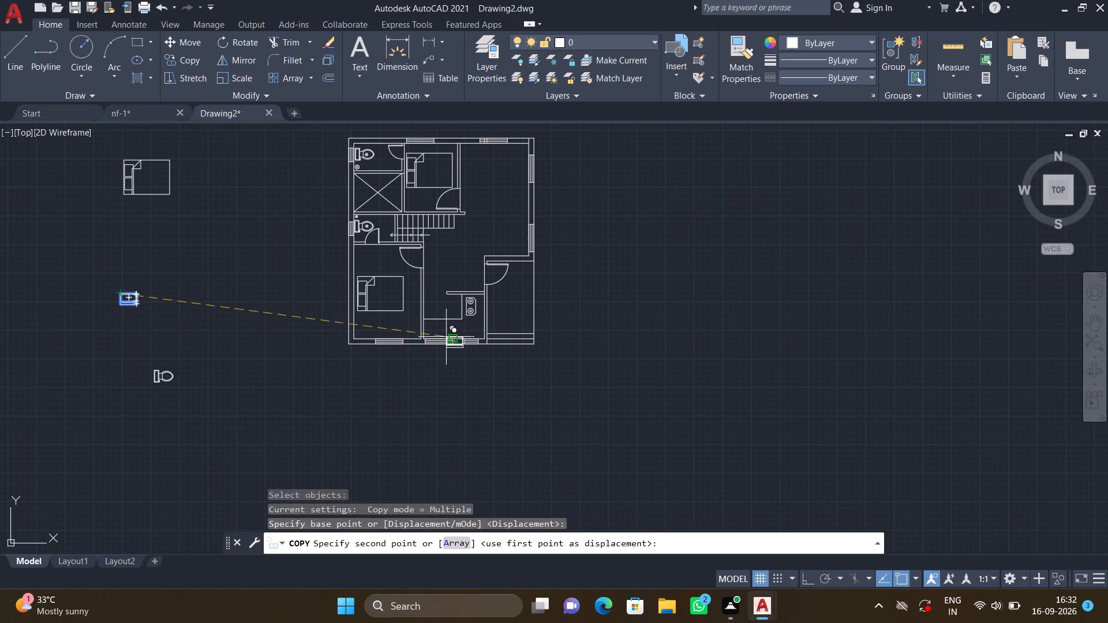
pyautogui.scroll(4, 445, 324)
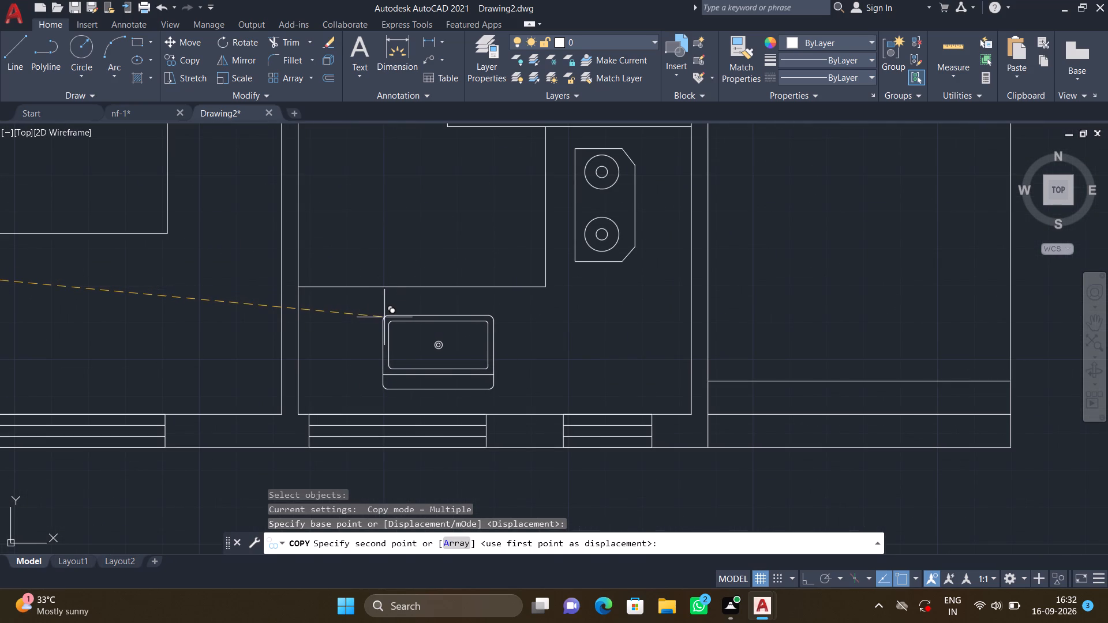
pyautogui.click(373, 318)
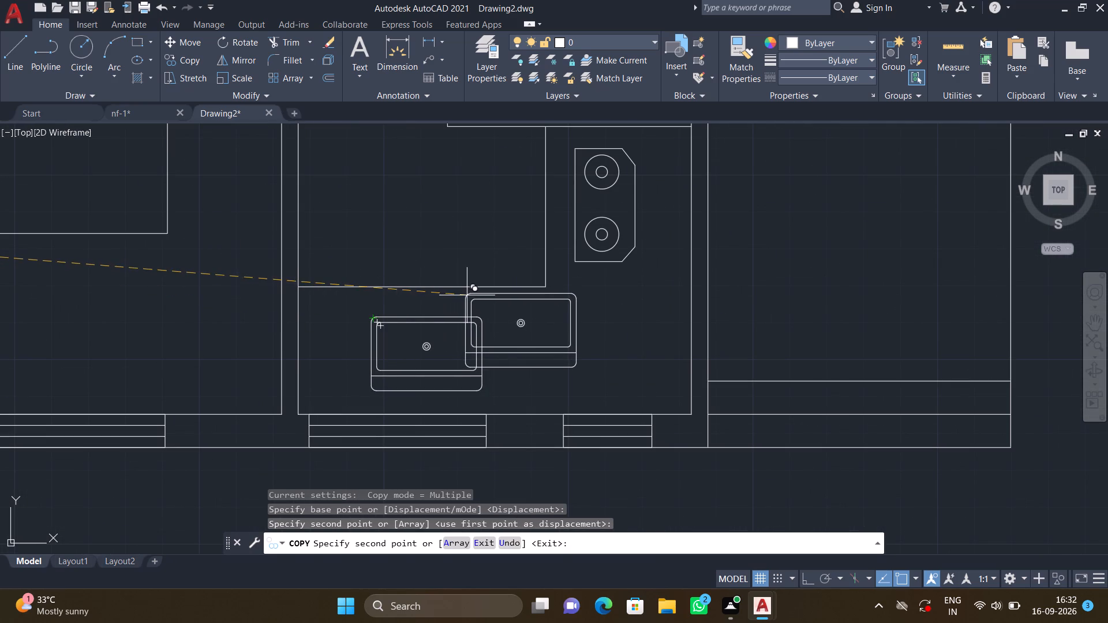
pyautogui.press('Return')
# With Ortho on, draw a vertical dividing line across the sink basin, just west of its drain.
pyautogui.scroll(2, 384, 333)
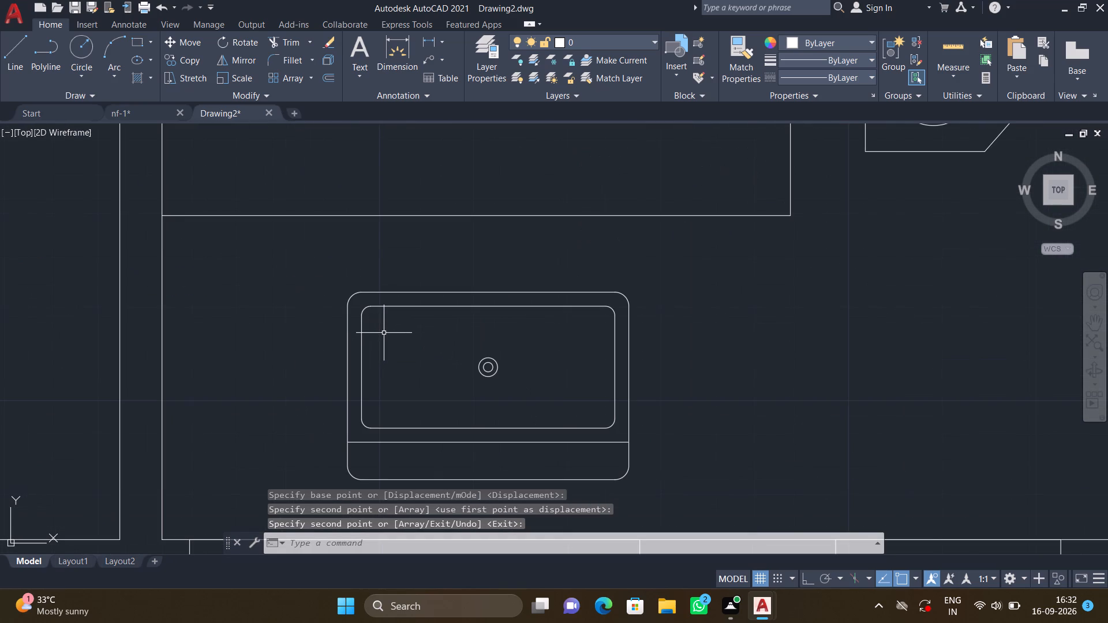
pyautogui.press('l')
pyautogui.press('Return')
pyautogui.press('F8')
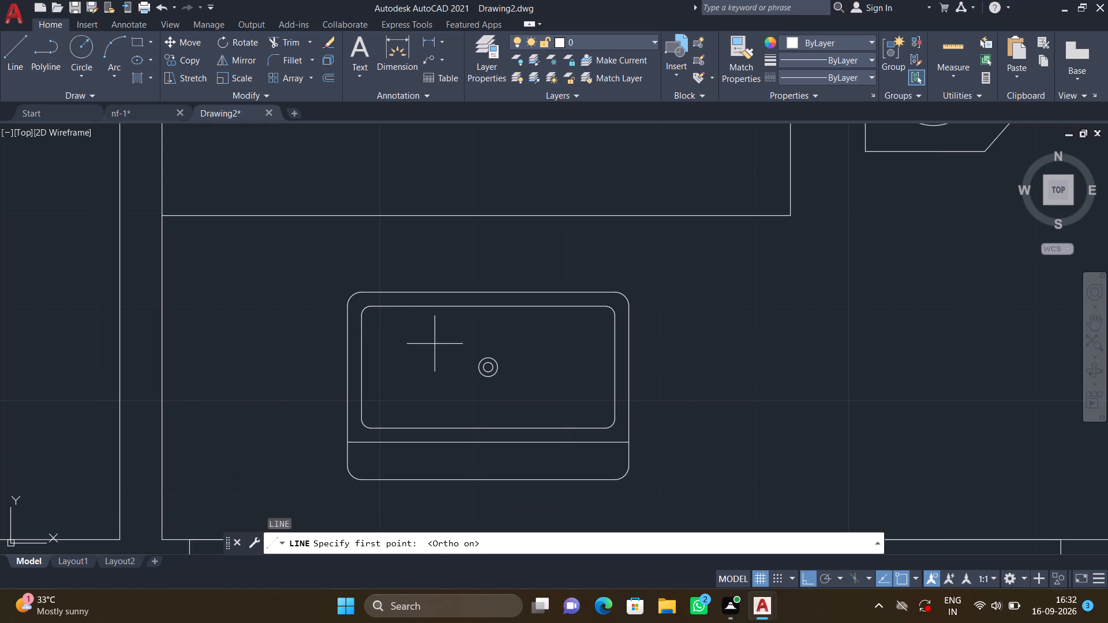
pyautogui.click(458, 309)
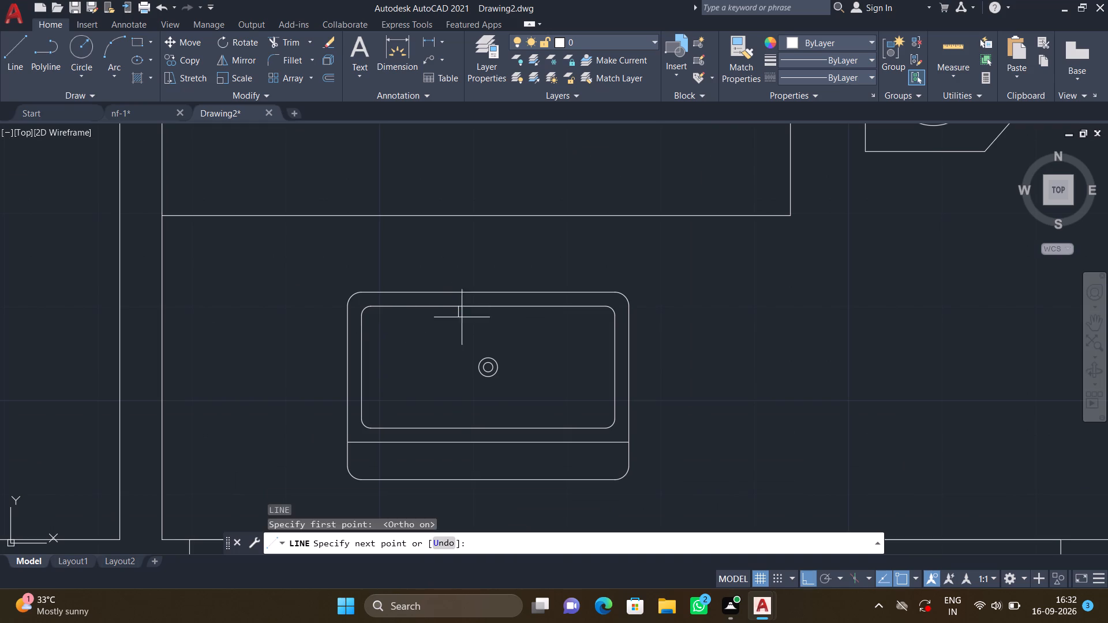
pyautogui.click(461, 429)
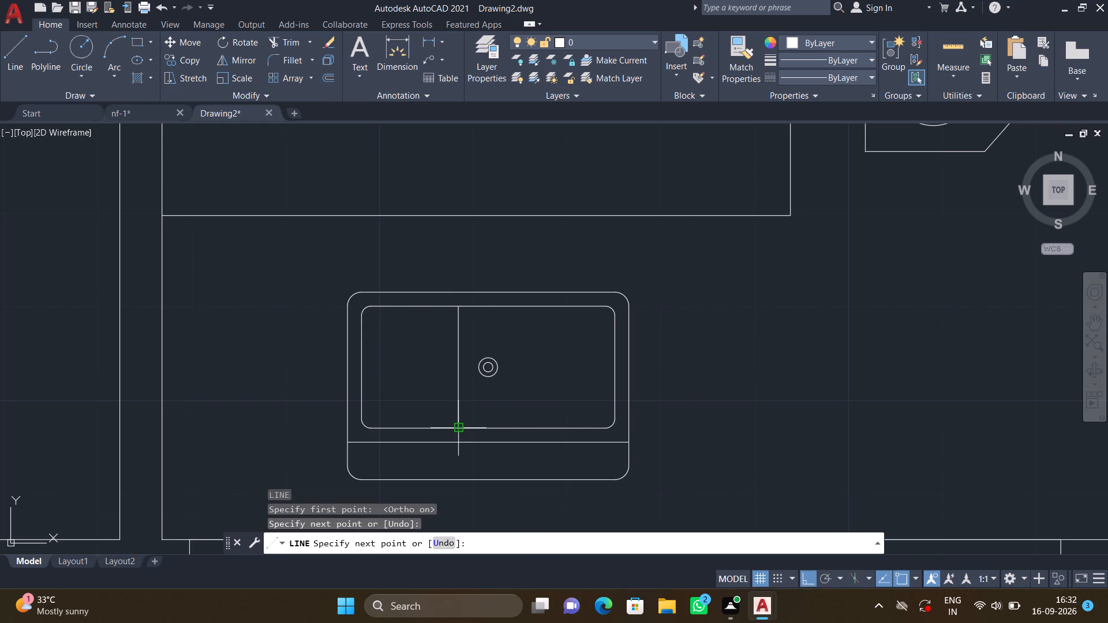
pyautogui.press('Return')
# Draw a horizontal line near the basin's south edge, from its west side to the vertical divider.
pyautogui.press('space')
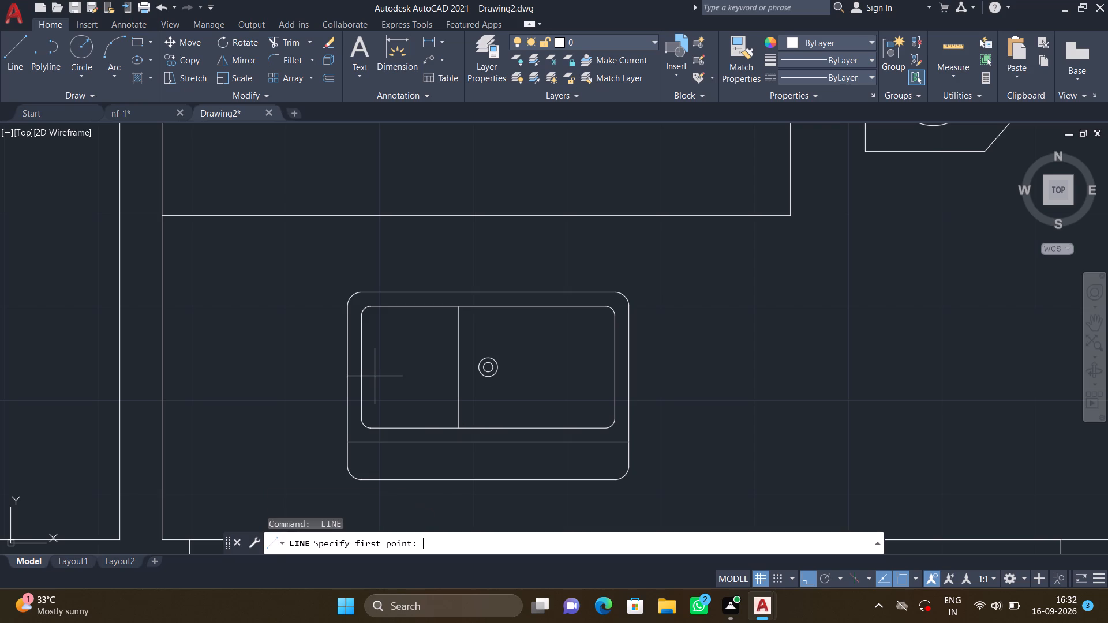
pyautogui.scroll(2, 352, 410)
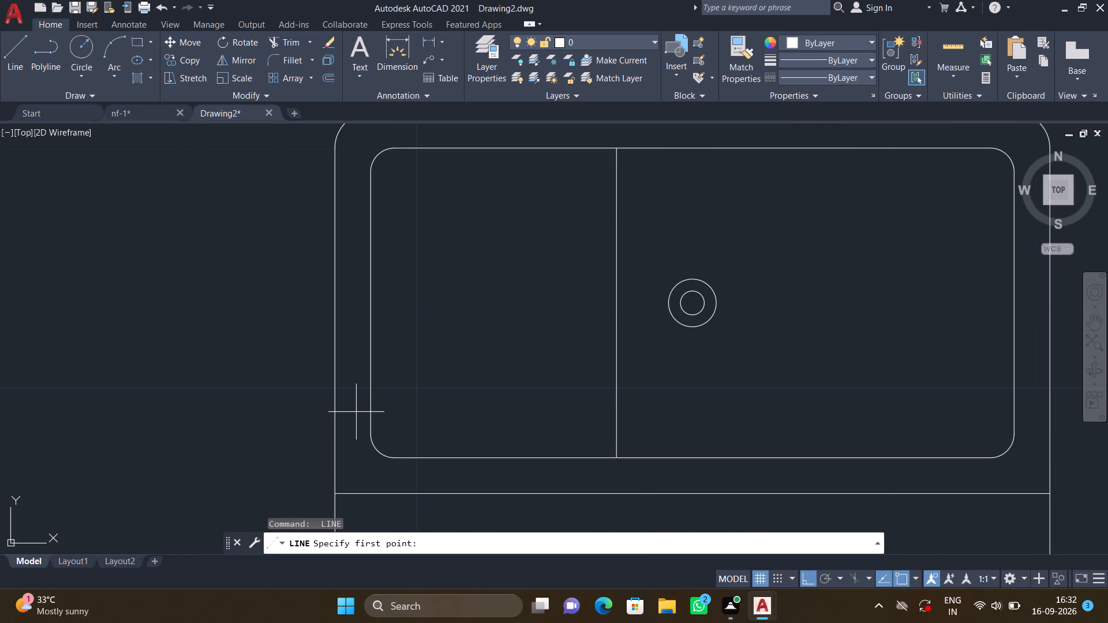
pyautogui.click(371, 418)
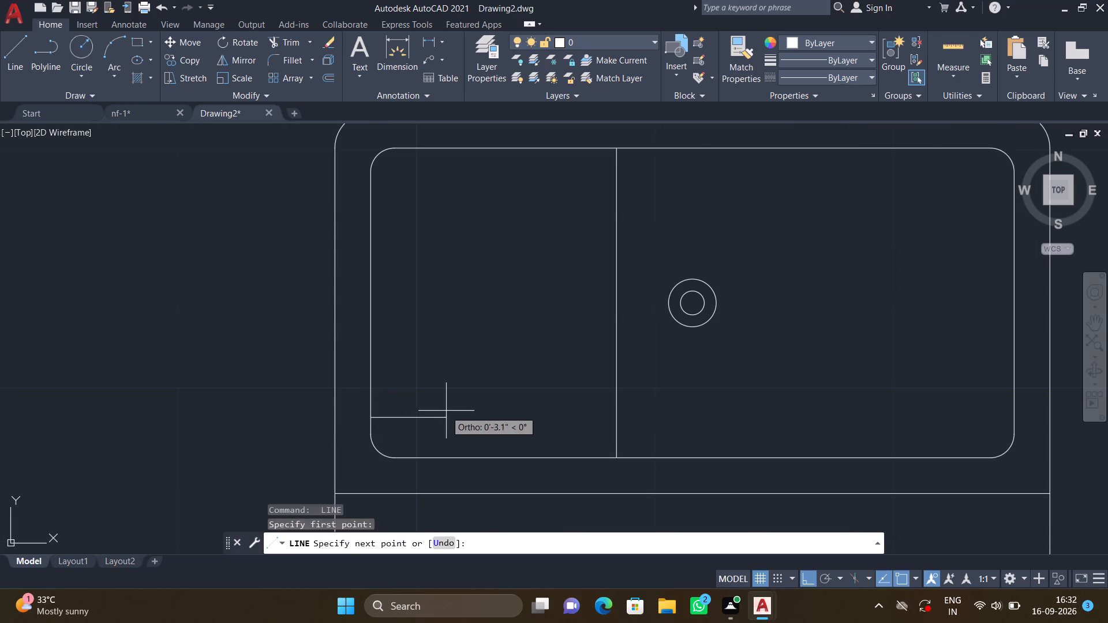
pyautogui.click(613, 422)
pyautogui.press('Return')
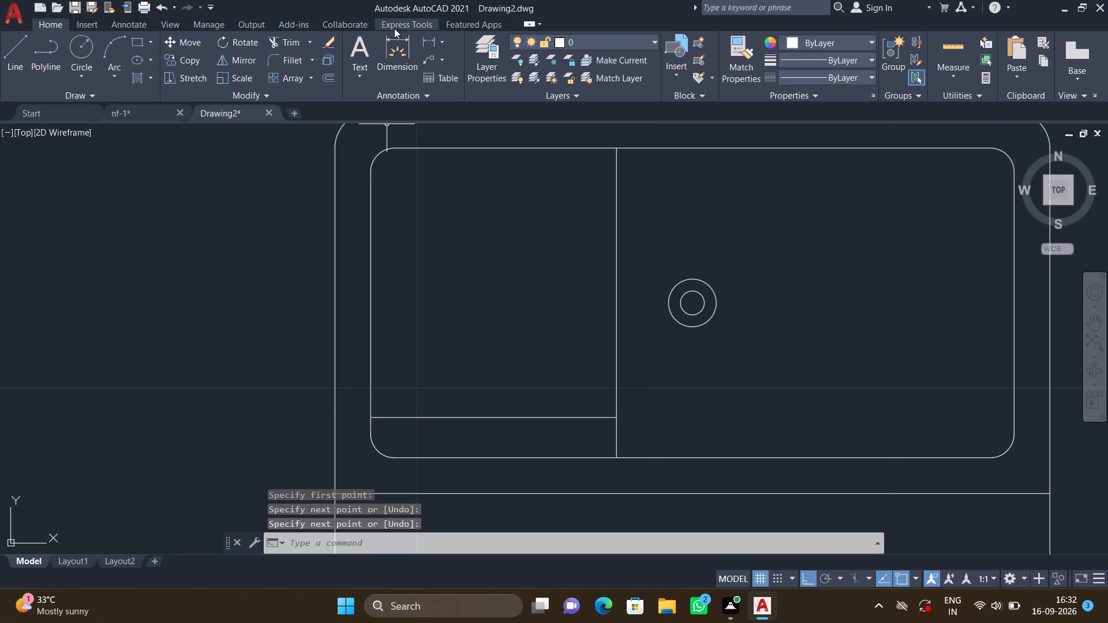
# Measure the vertical gap between the basin's south edge and the horizontal line with a linear dimension.
pyautogui.click(441, 41)
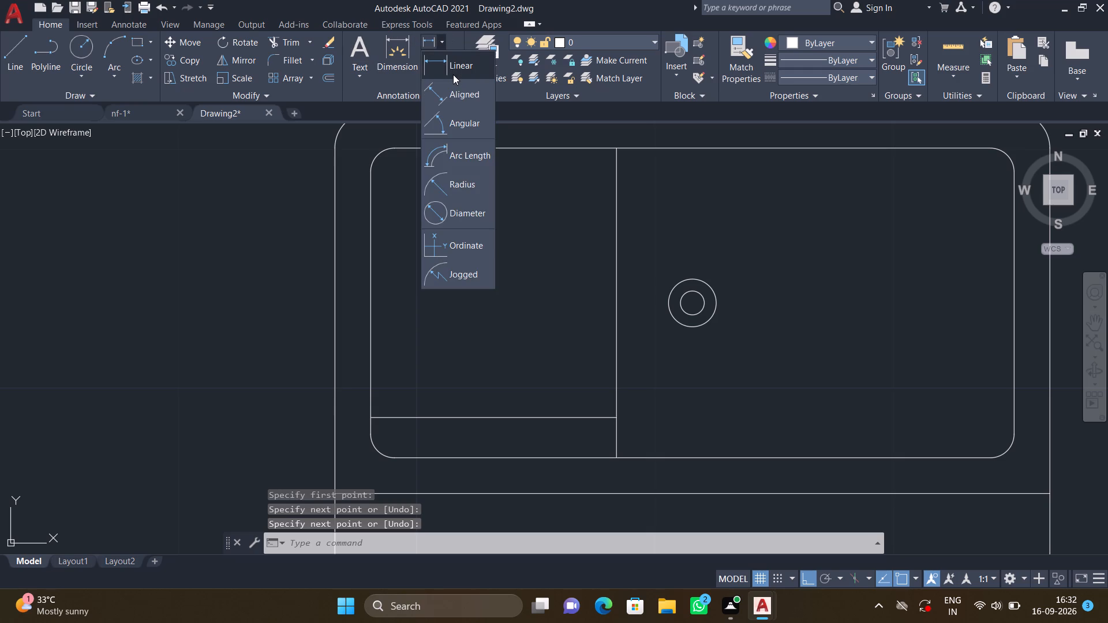
pyautogui.click(453, 67)
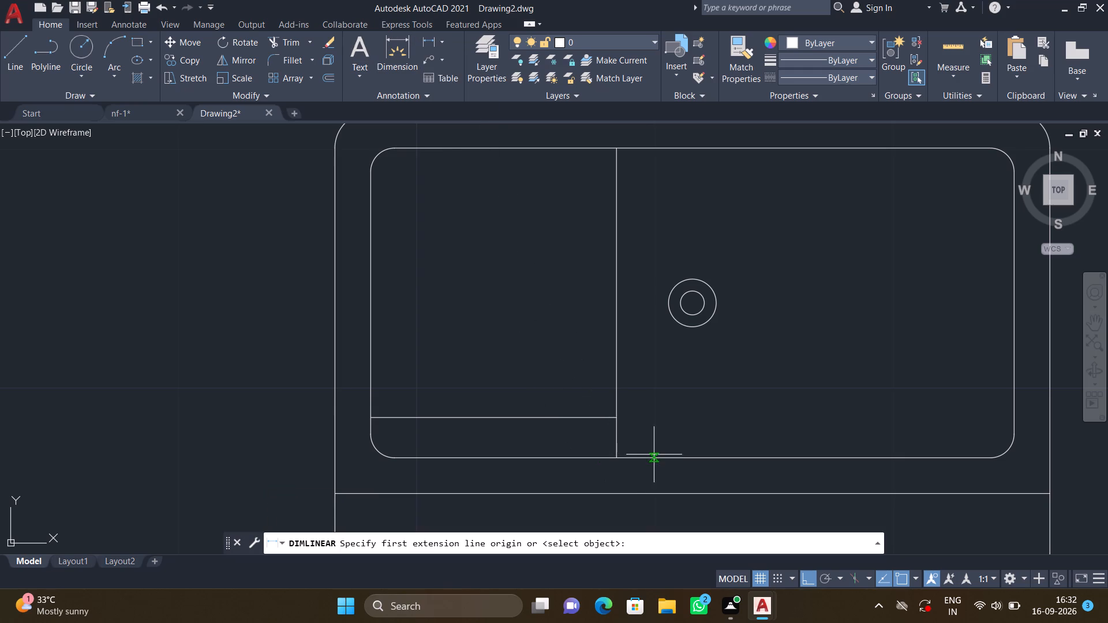
pyautogui.click(616, 459)
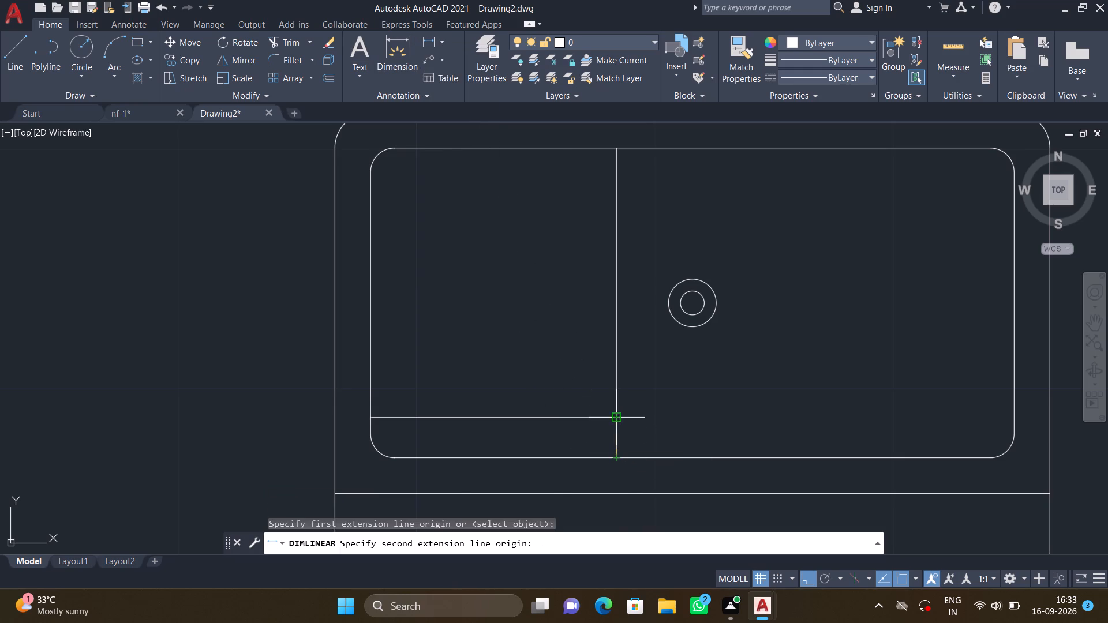
pyautogui.click(614, 415)
pyautogui.press('Escape')
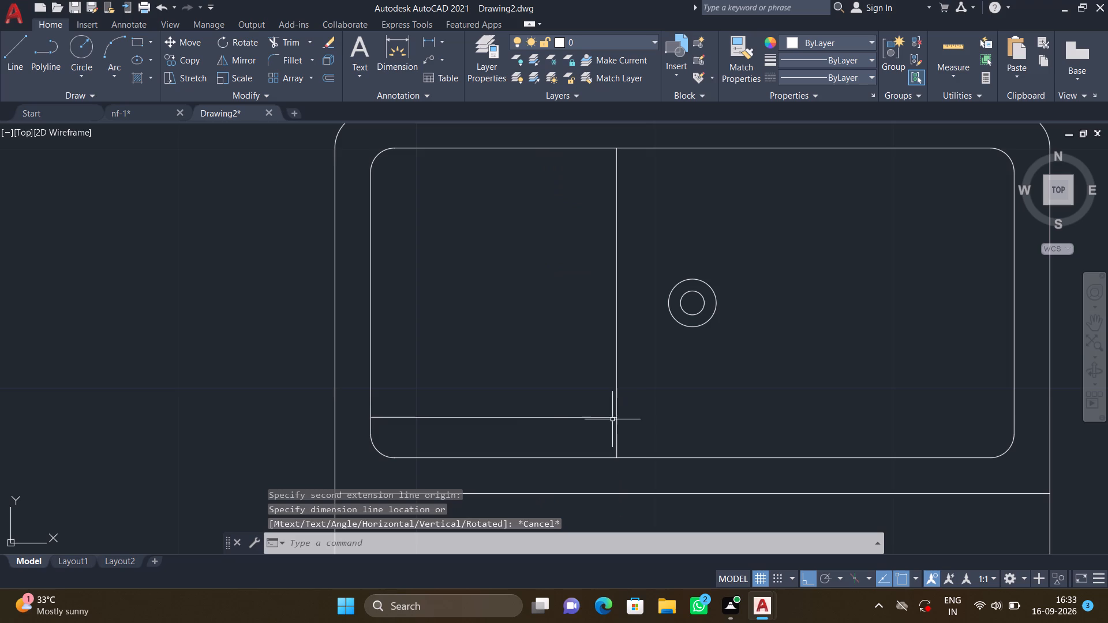
# Offset the horizontal line northward six times at 1.7" spacing to fill the basin's west part with drainboard lines.
pyautogui.press('o')
pyautogui.press('Return')
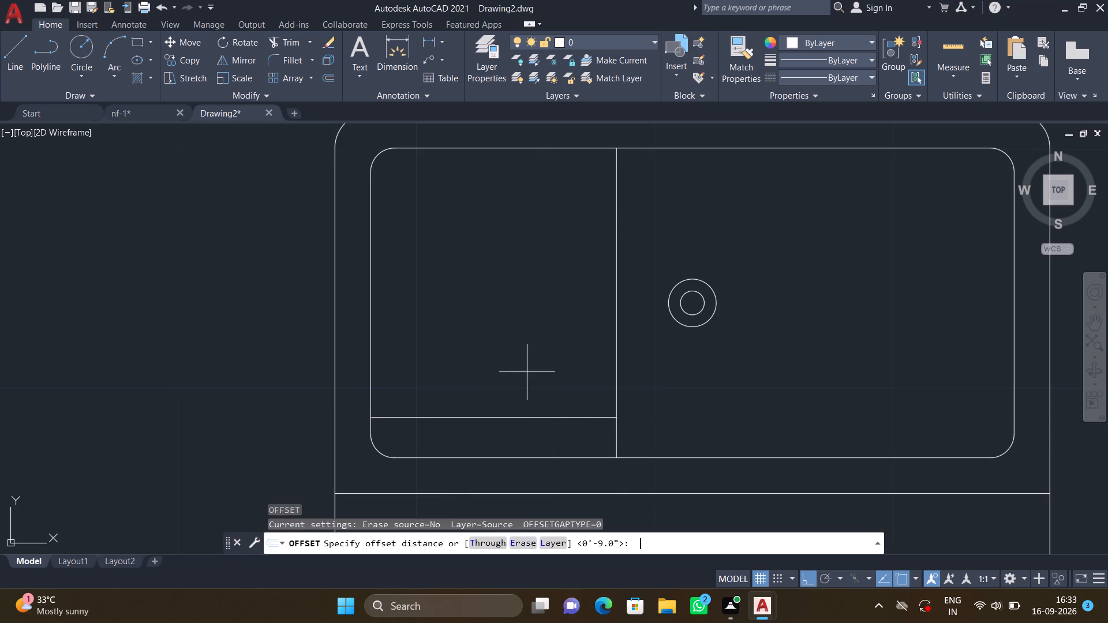
pyautogui.write('1.7"')
pyautogui.press('Return')
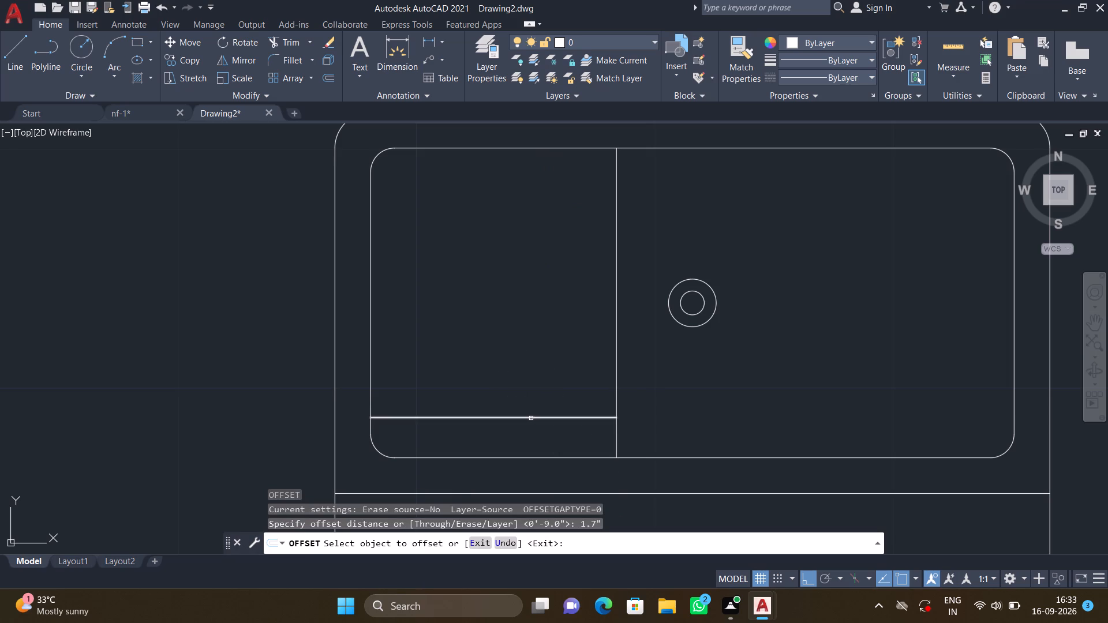
pyautogui.click(531, 418)
pyautogui.click(526, 381)
pyautogui.click(524, 376)
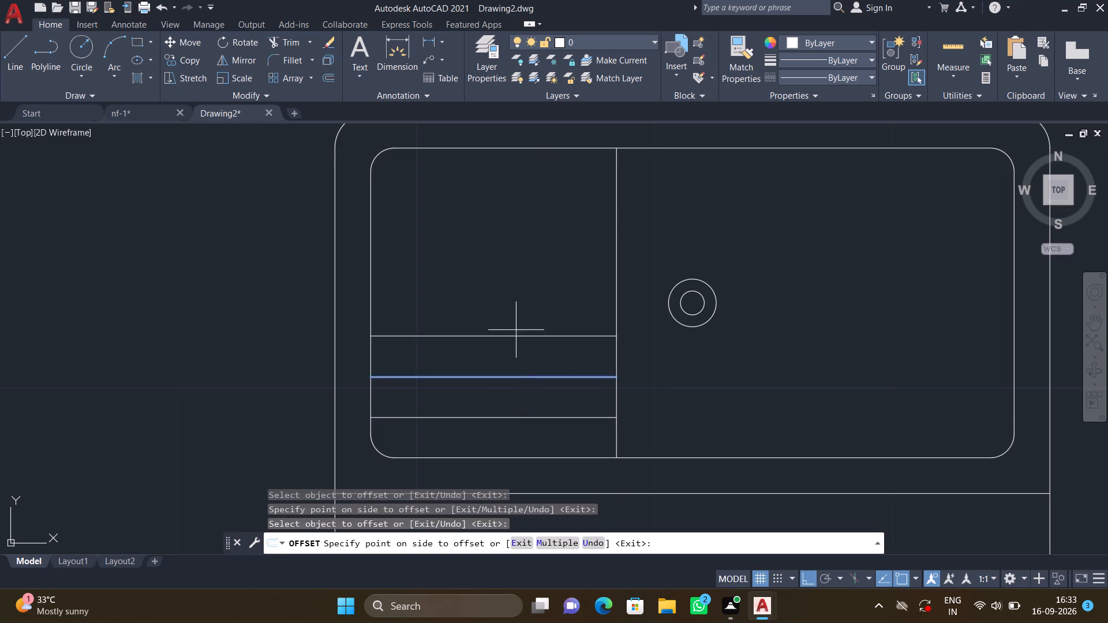
pyautogui.click(517, 329)
pyautogui.click(520, 334)
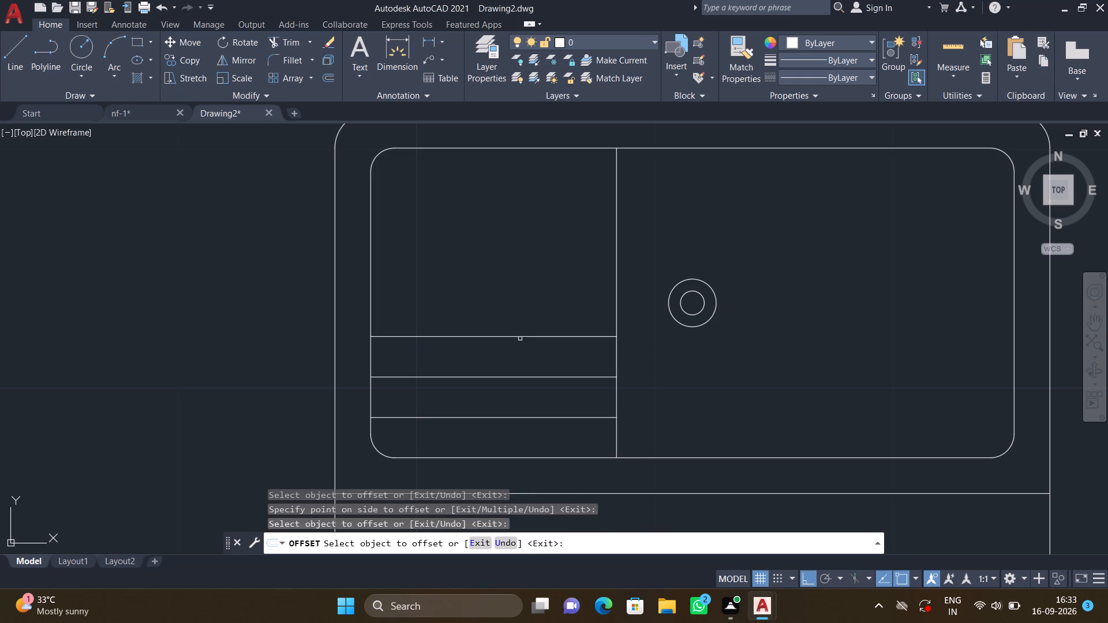
pyautogui.click(520, 337)
pyautogui.click(511, 301)
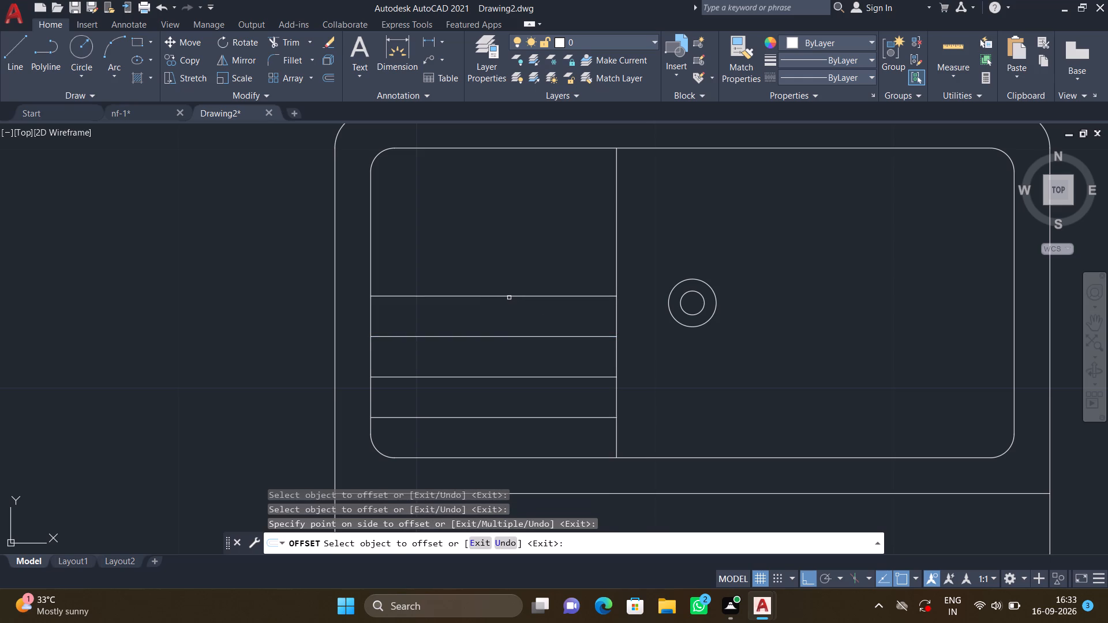
pyautogui.click(508, 297)
pyautogui.click(504, 274)
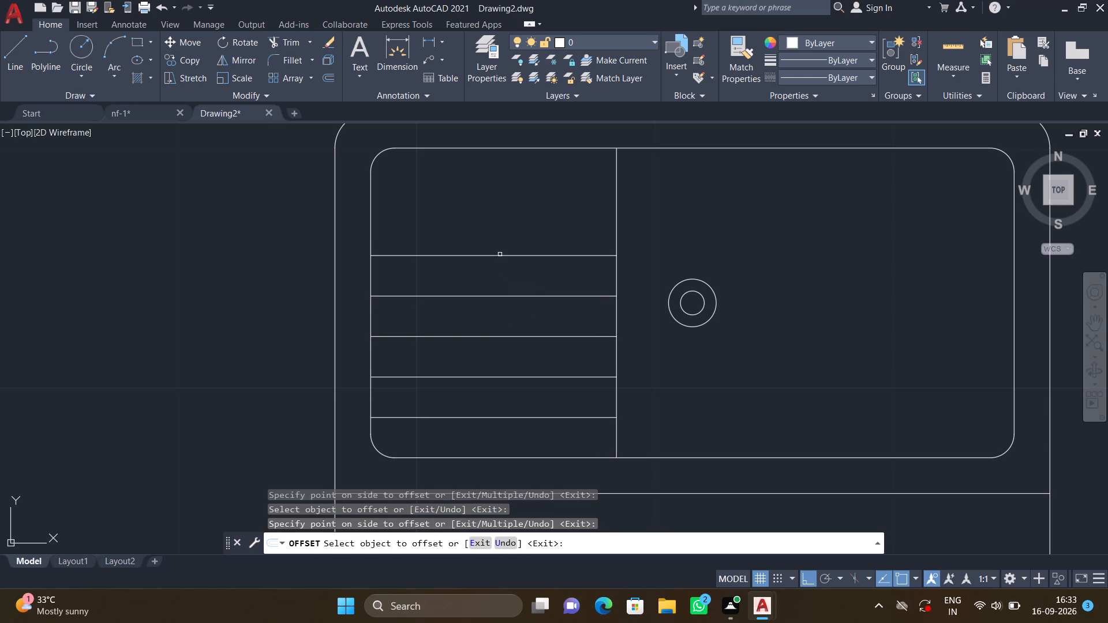
pyautogui.click(499, 254)
pyautogui.click(496, 235)
pyautogui.click(493, 214)
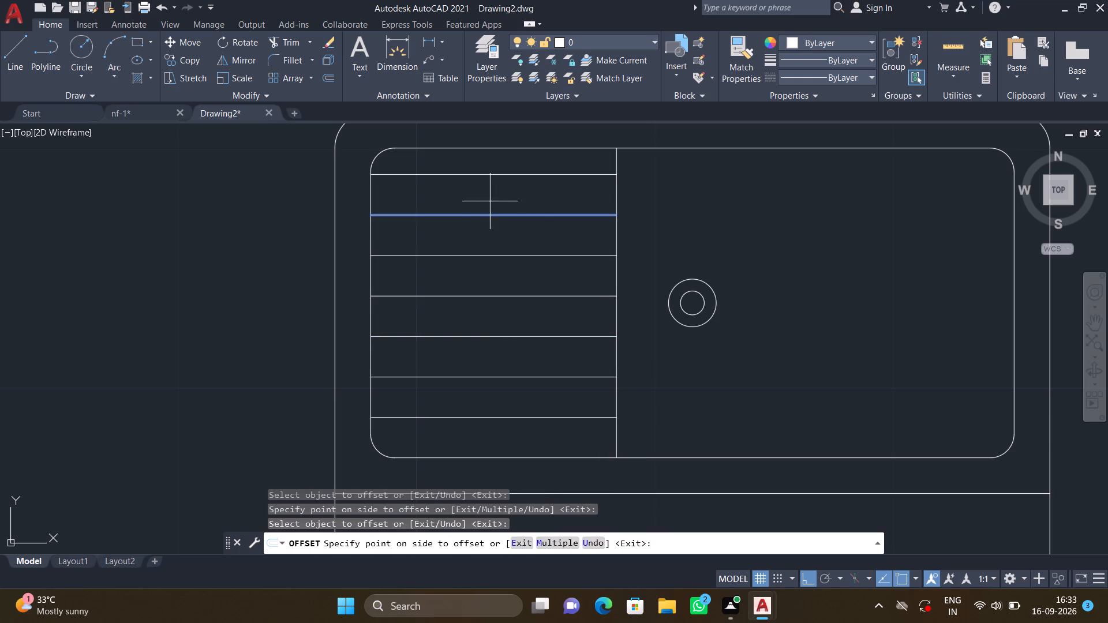
pyautogui.click(489, 198)
pyautogui.press('Return')
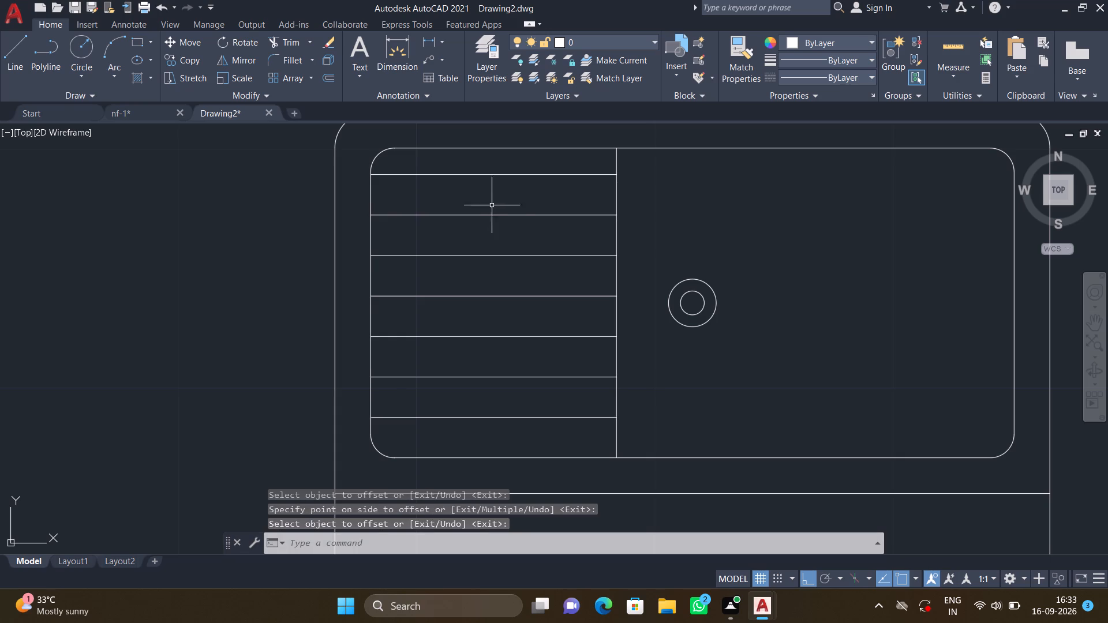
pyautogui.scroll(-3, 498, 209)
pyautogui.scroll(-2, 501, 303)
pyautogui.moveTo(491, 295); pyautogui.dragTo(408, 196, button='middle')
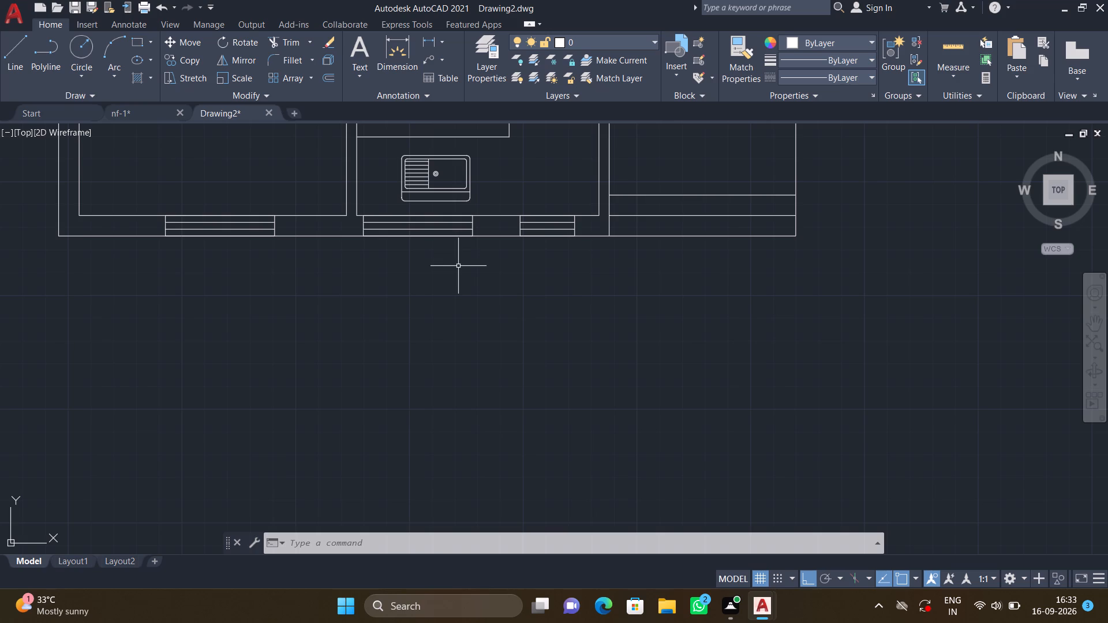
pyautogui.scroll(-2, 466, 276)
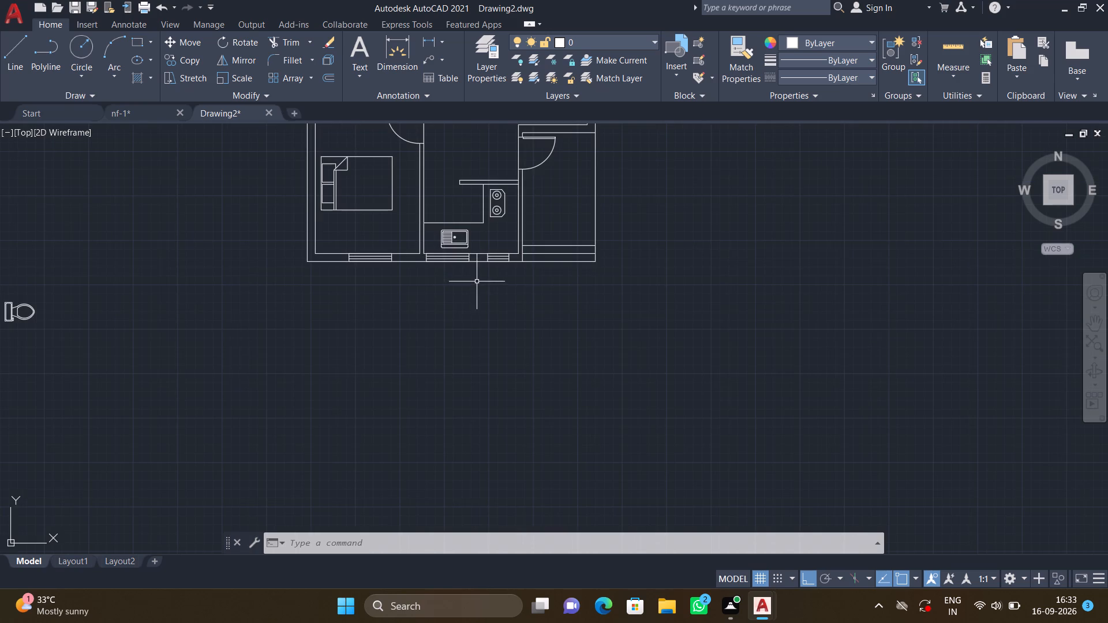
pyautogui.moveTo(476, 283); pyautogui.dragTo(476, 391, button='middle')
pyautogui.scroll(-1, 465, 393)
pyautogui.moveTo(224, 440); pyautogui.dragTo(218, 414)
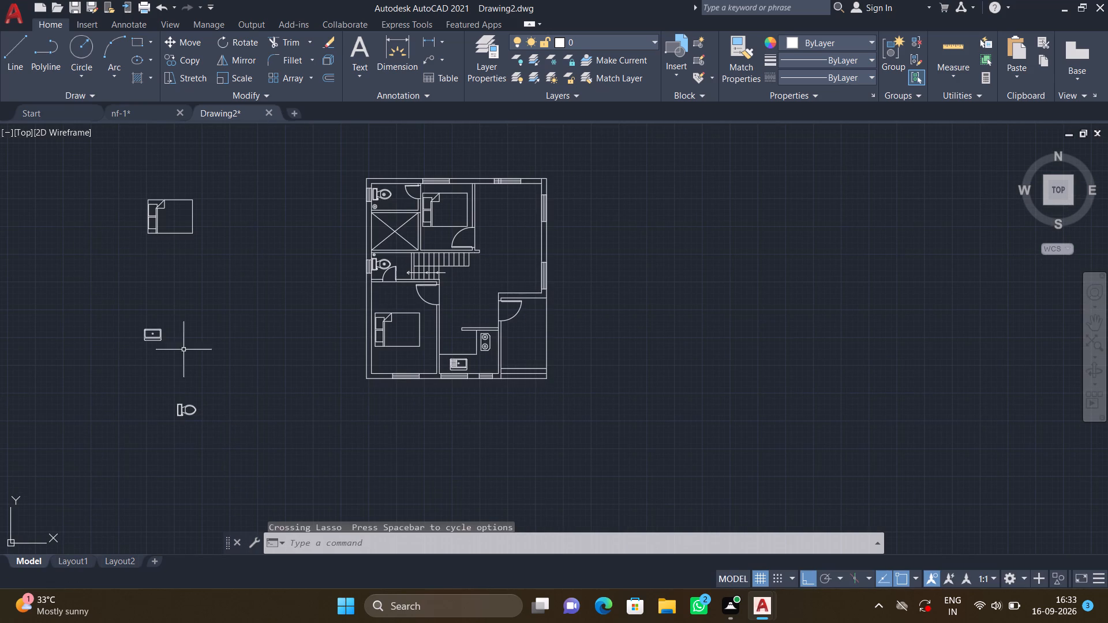
# Delete the spare bed, sink and toilet lying outside the plan to its west.
pyautogui.click(216, 415)
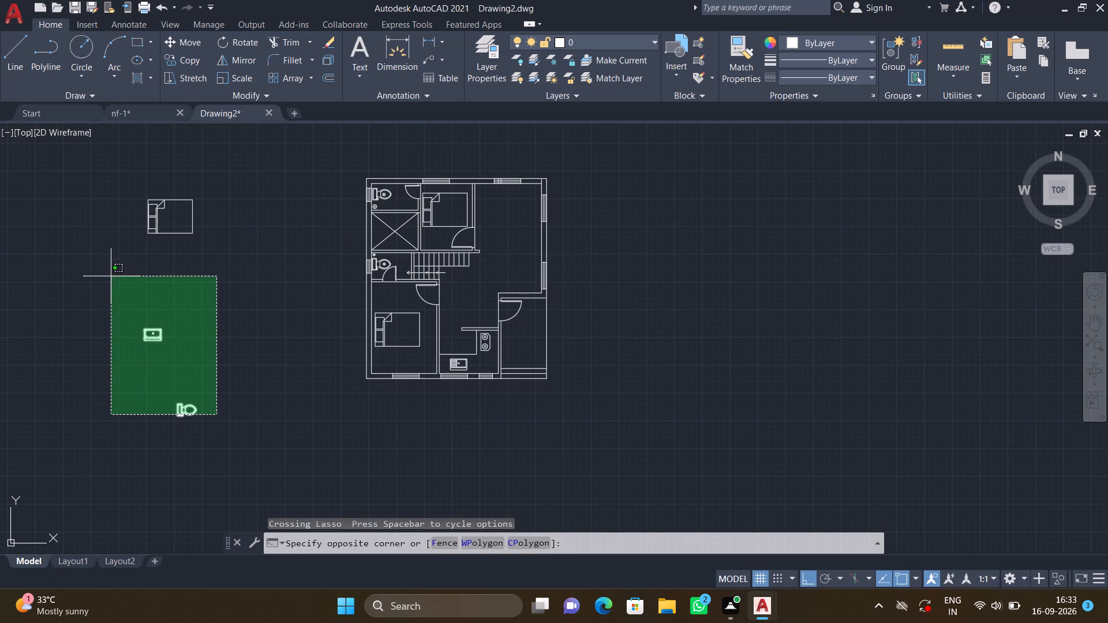
pyautogui.click(116, 157)
pyautogui.press('Delete')
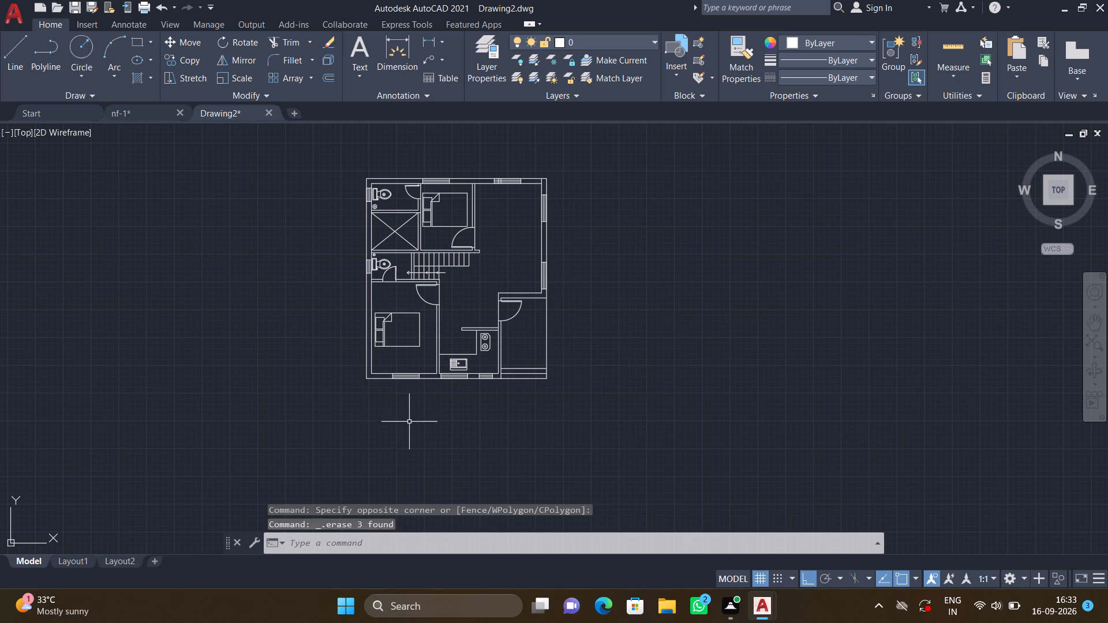
# Create a multiline text frame below the plan's south wall for the drawing title.
pyautogui.write('mt')
pyautogui.press('Return')
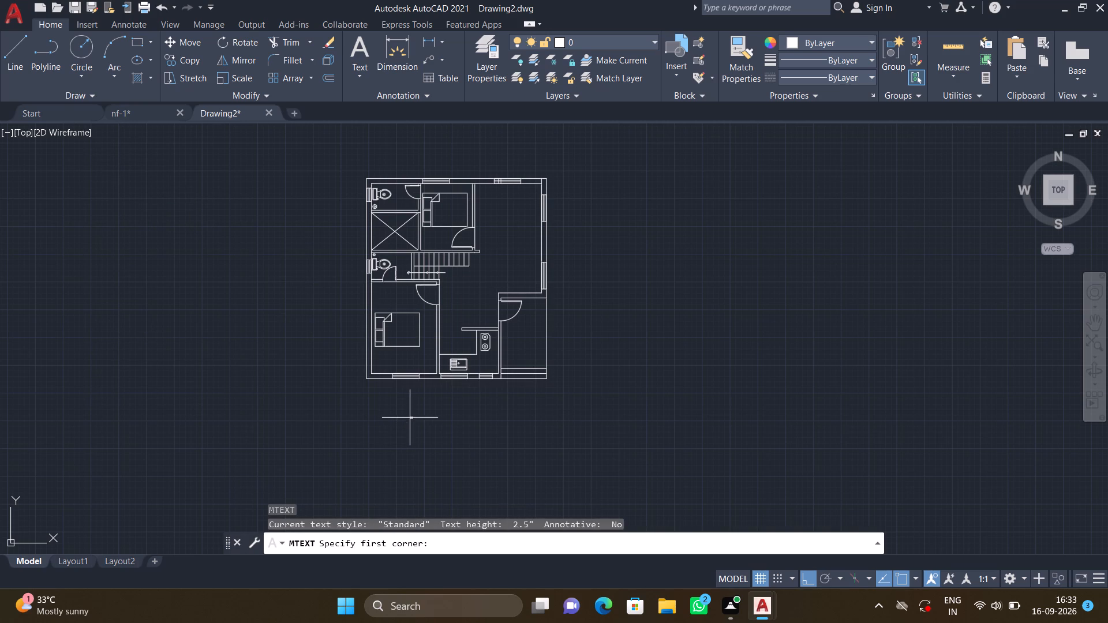
pyautogui.scroll(2, 405, 409)
pyautogui.click(366, 375)
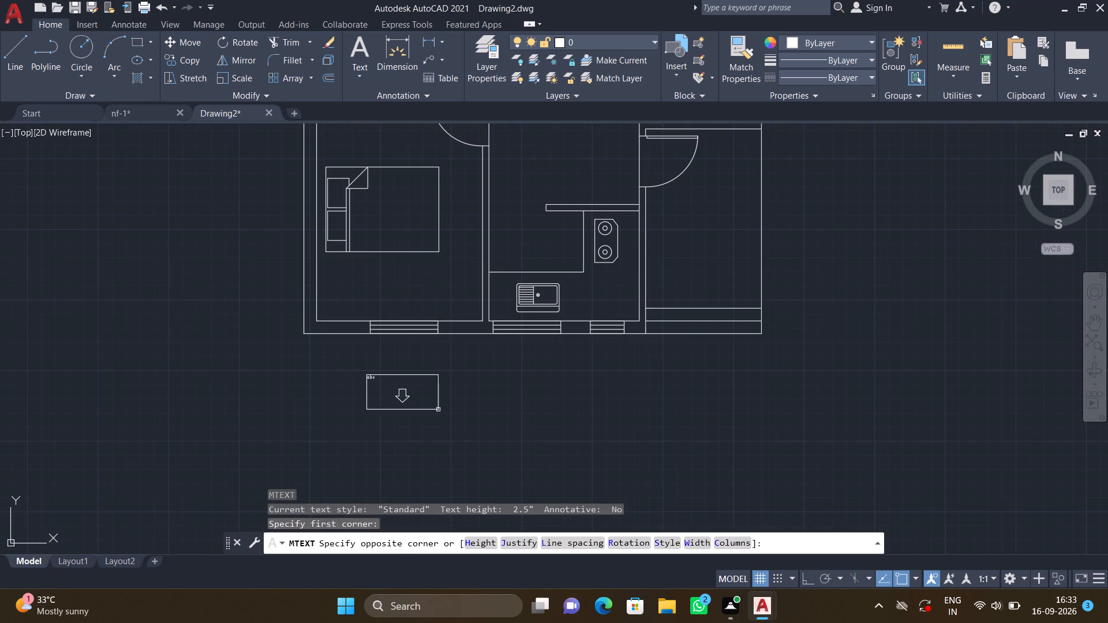
pyautogui.click(763, 452)
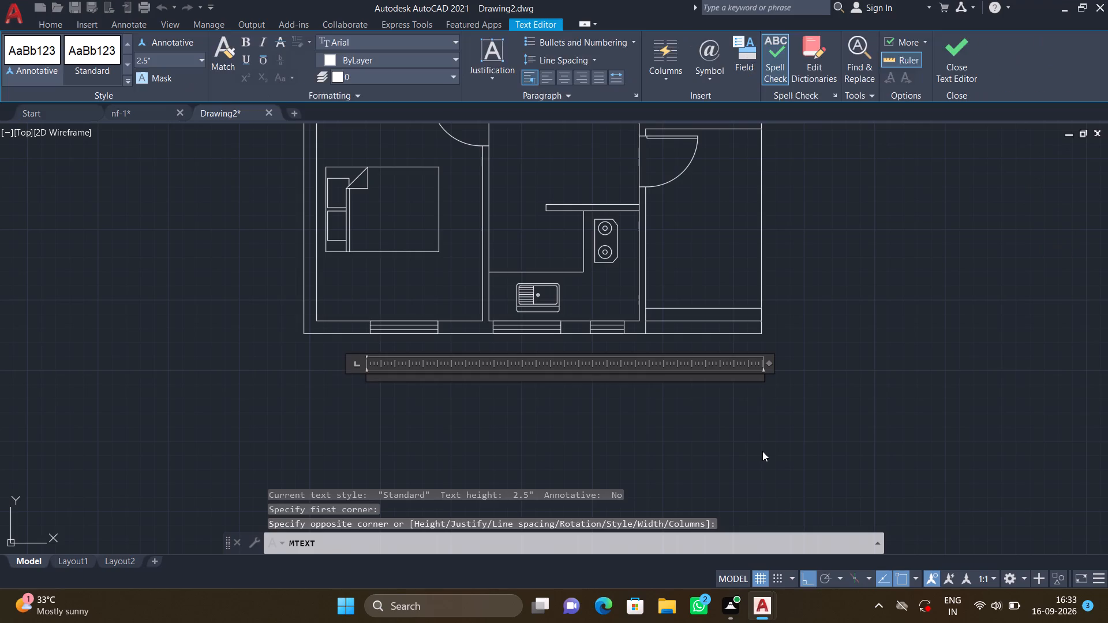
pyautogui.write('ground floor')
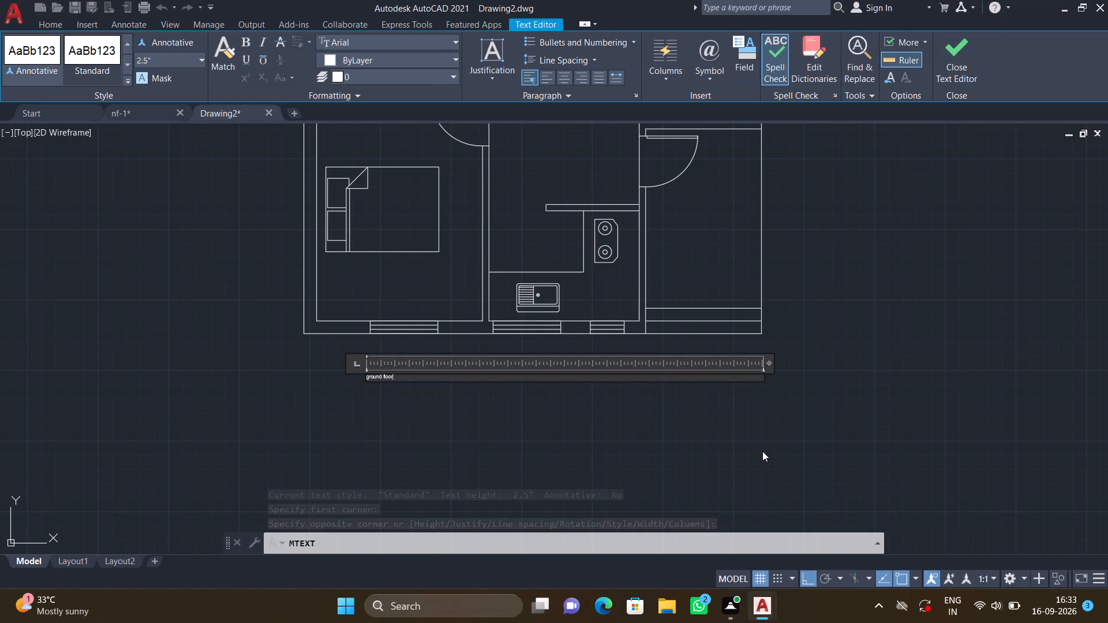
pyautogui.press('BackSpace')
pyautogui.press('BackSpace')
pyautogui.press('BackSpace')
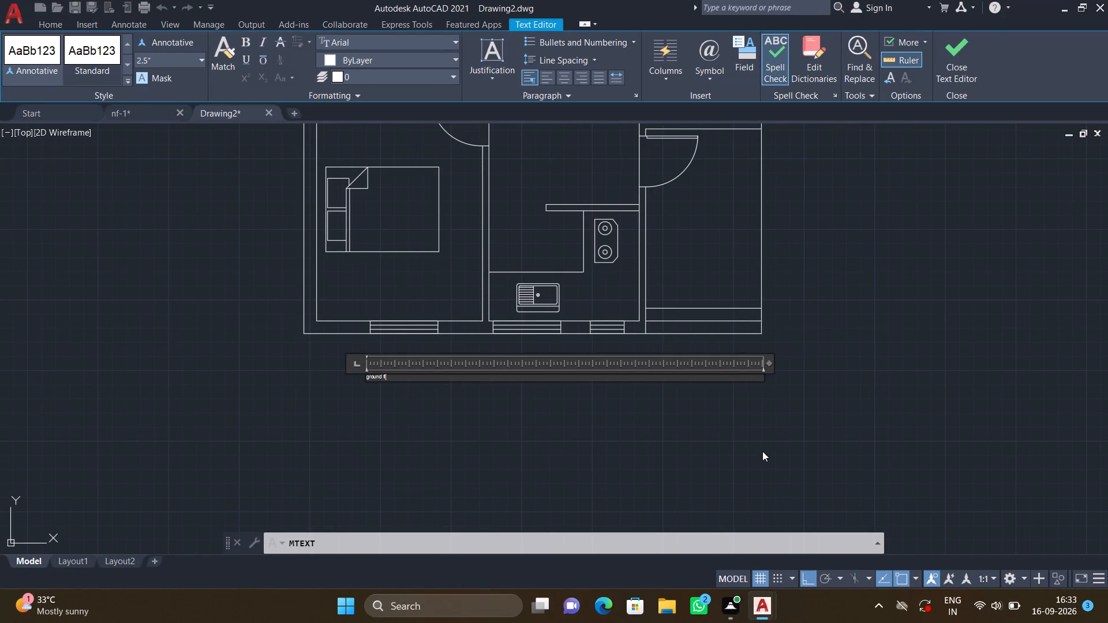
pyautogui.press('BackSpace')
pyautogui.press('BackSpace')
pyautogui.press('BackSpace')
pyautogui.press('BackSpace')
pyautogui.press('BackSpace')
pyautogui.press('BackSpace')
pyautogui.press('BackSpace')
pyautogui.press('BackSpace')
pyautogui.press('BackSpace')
# Enter GROUND FLOOR PLAN in capitals as the title text and save it.
pyautogui.write('GROUND')
pyautogui.press('space')
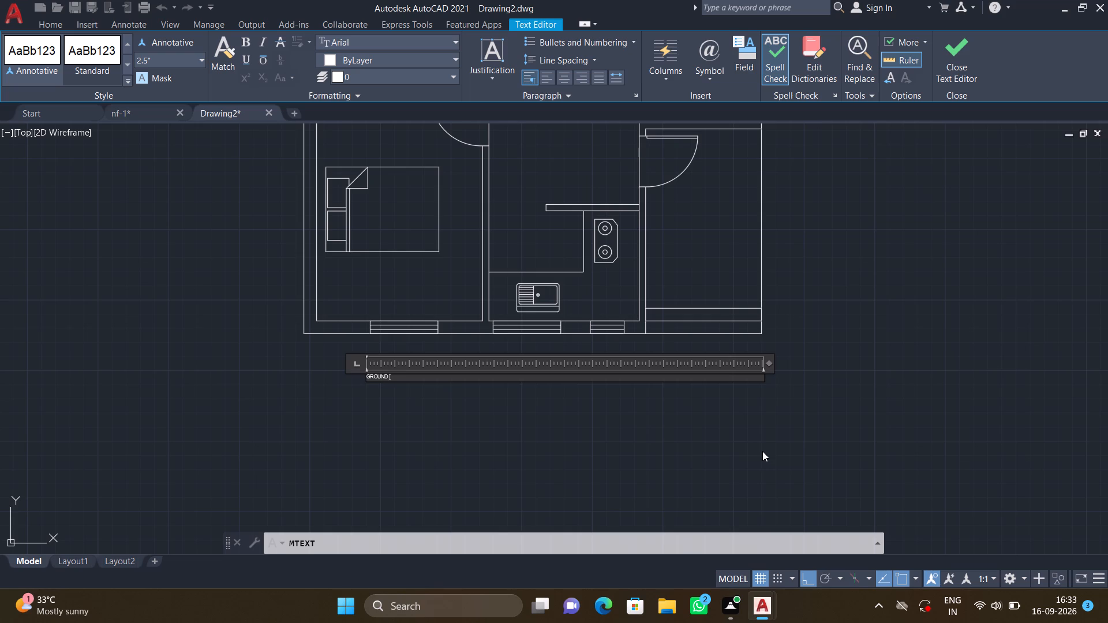
pyautogui.write('FLOOR PLAN')
pyautogui.press('Return')
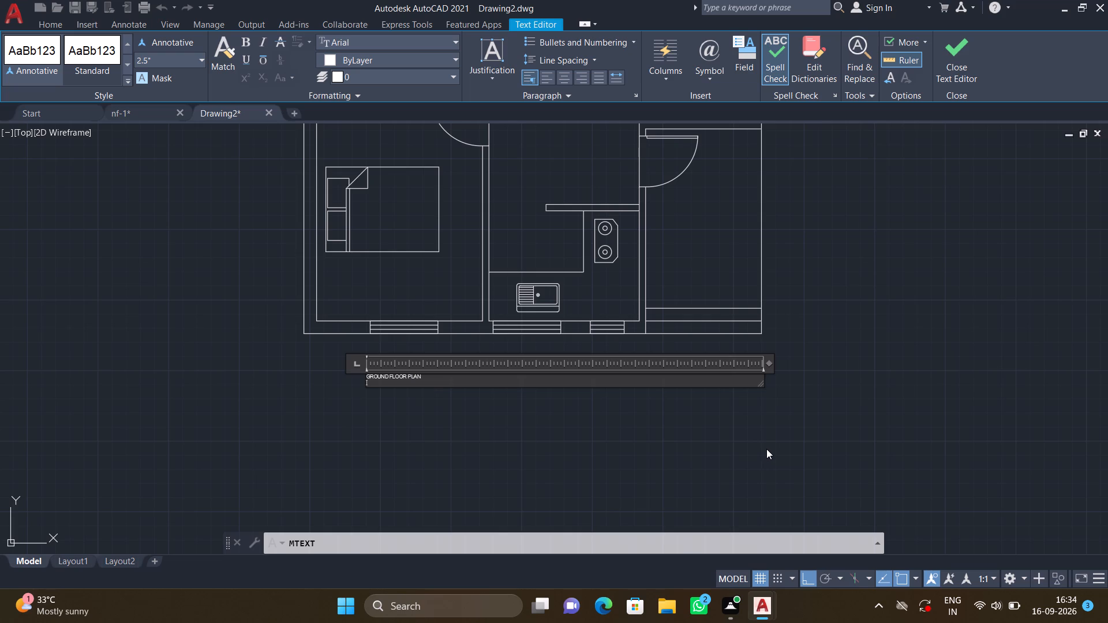
pyautogui.press('Return')
pyautogui.press('Escape')
pyautogui.click(560, 302)
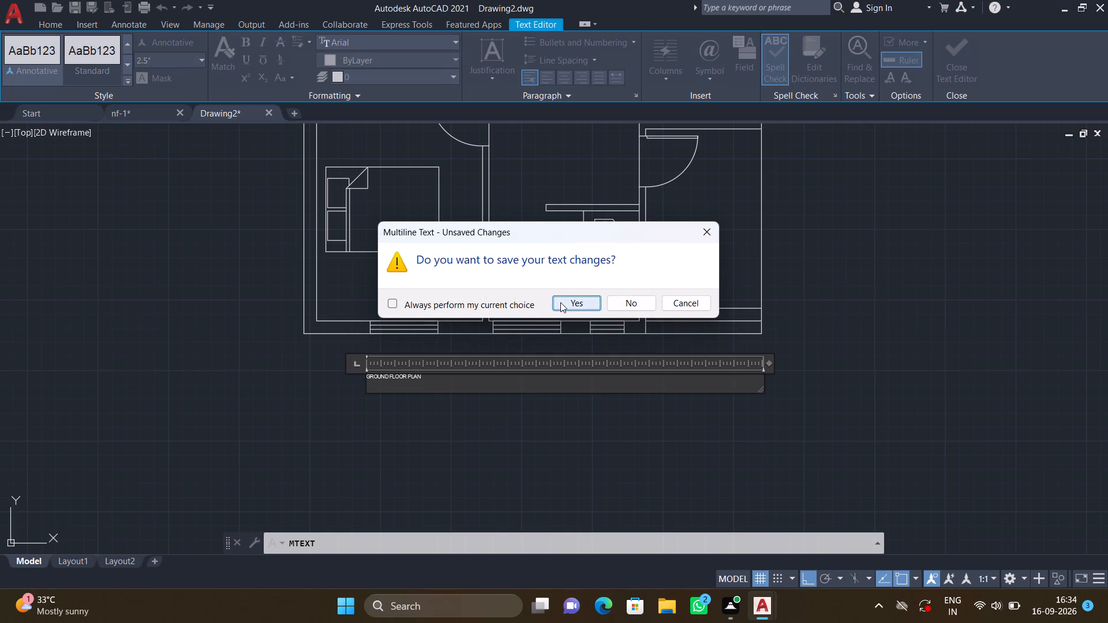
# Move the GROUND FLOOR PLAN title straight east so it sits beneath the kitchen window in the south wall.
pyautogui.scroll(-1, 561, 302)
pyautogui.scroll(4, 411, 359)
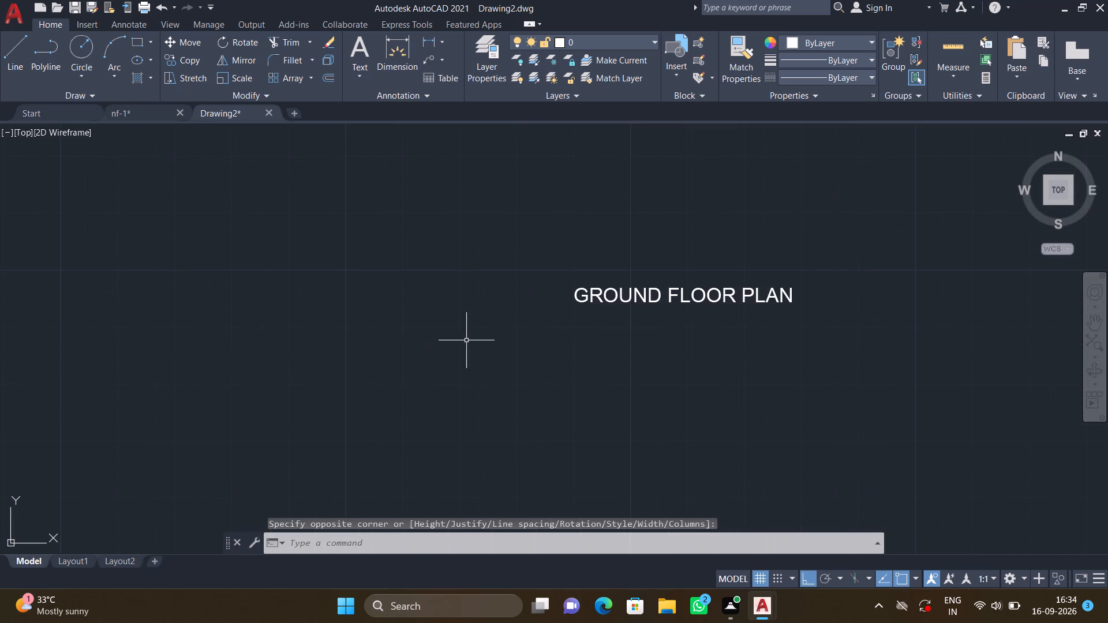
pyautogui.scroll(-2, 475, 340)
pyautogui.press('m')
pyautogui.press('Return')
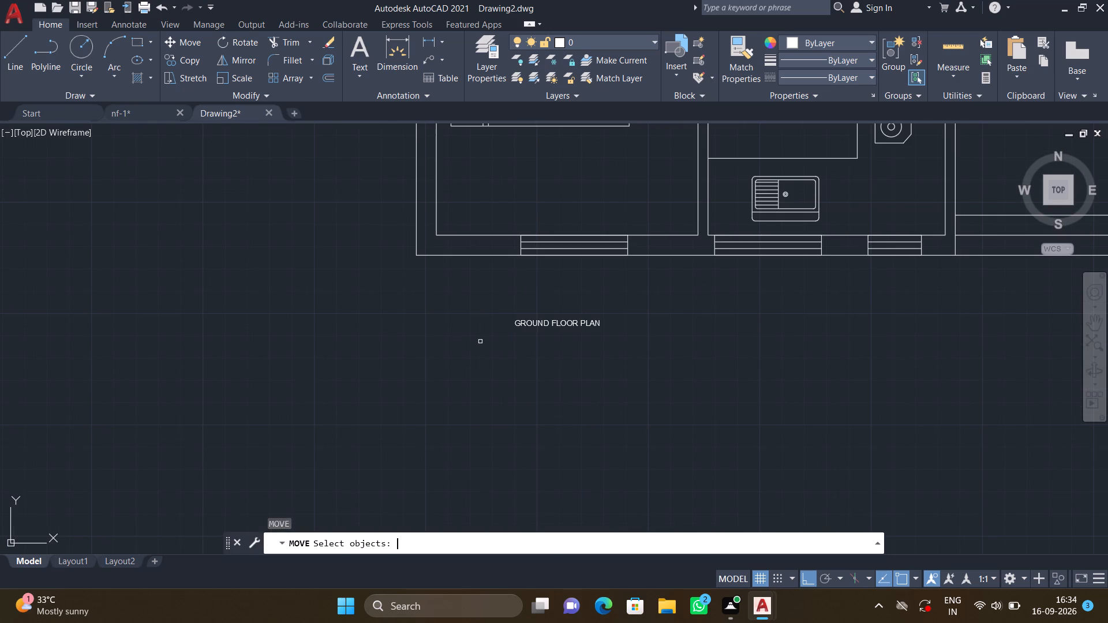
pyautogui.click(537, 322)
pyautogui.press('Return')
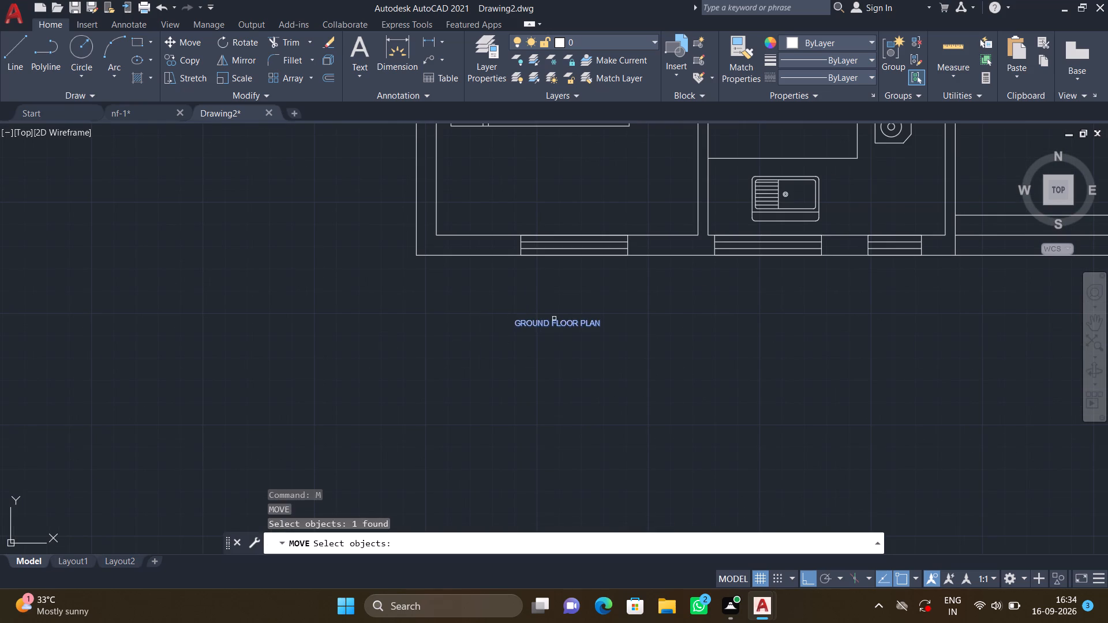
pyautogui.click(513, 322)
pyautogui.scroll(-2, 608, 334)
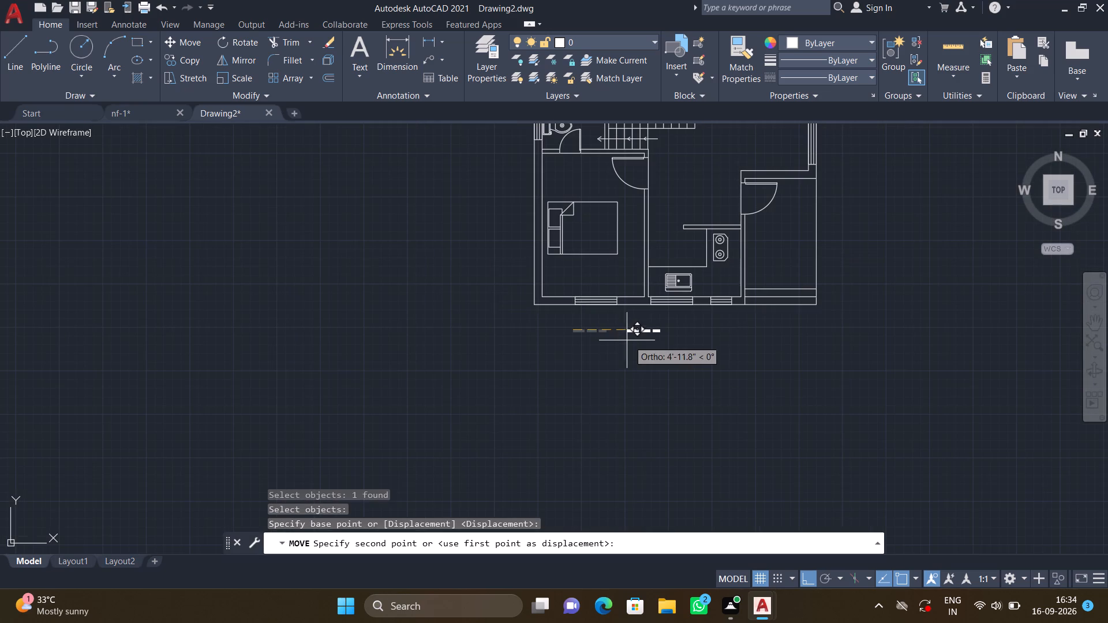
pyautogui.moveTo(608, 344); pyautogui.dragTo(412, 319, button='middle')
pyautogui.scroll(-1, 465, 302)
pyautogui.scroll(3, 465, 302)
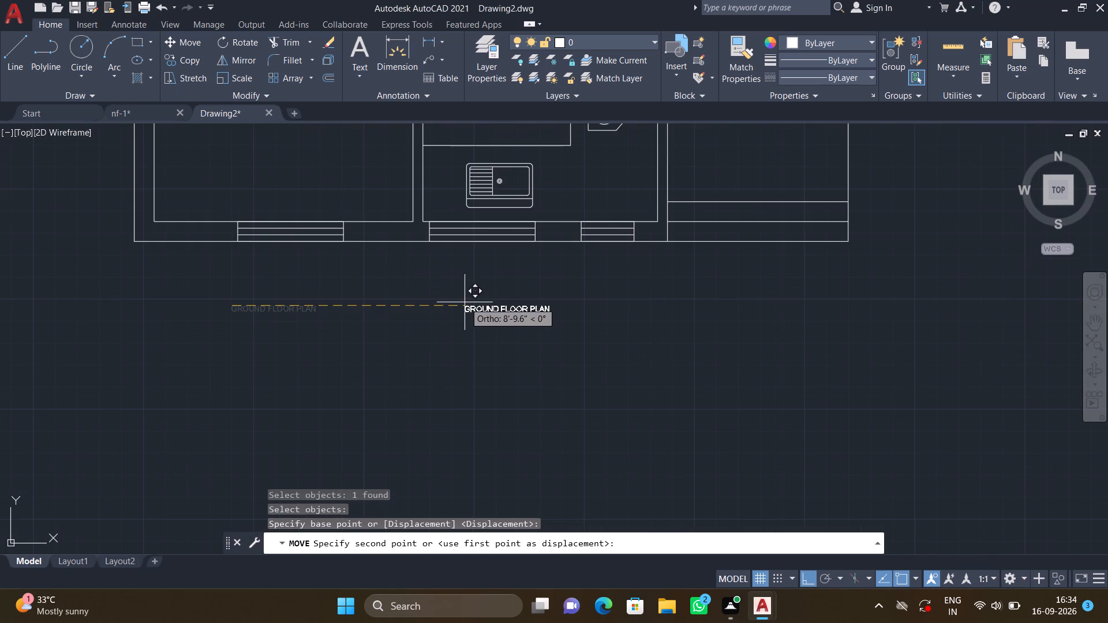
pyautogui.click(451, 313)
pyautogui.scroll(-3, 461, 277)
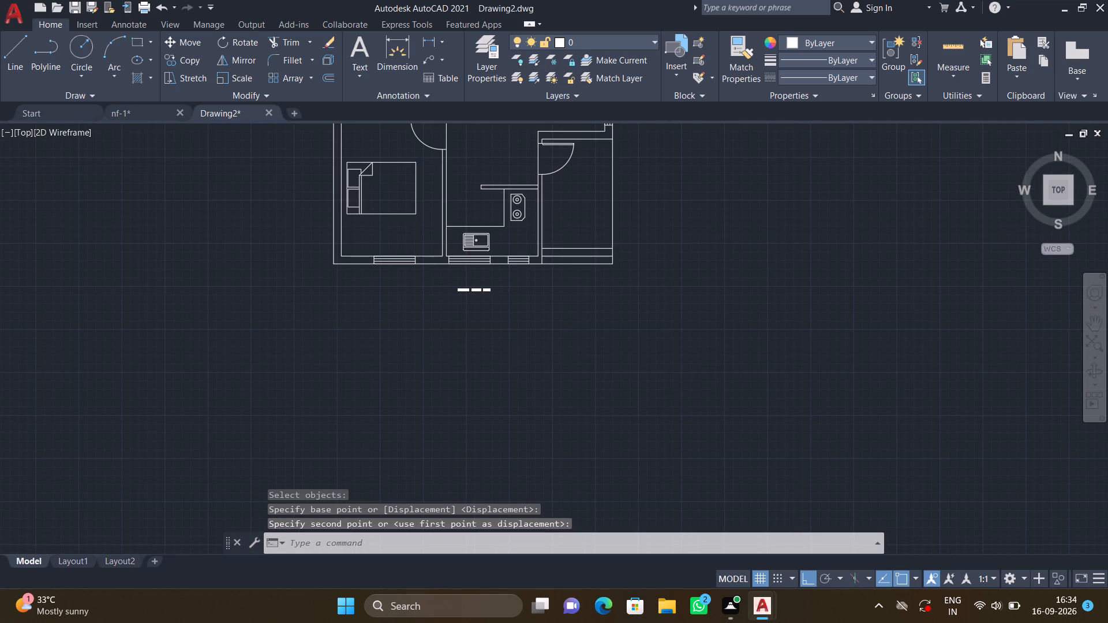
# Add a two-line multiline text label, BEDROOM-2 over 10'-0"*11'-6", above the bed in the southwest bedroom.
pyautogui.moveTo(440, 293); pyautogui.dragTo(433, 297, button='middle')
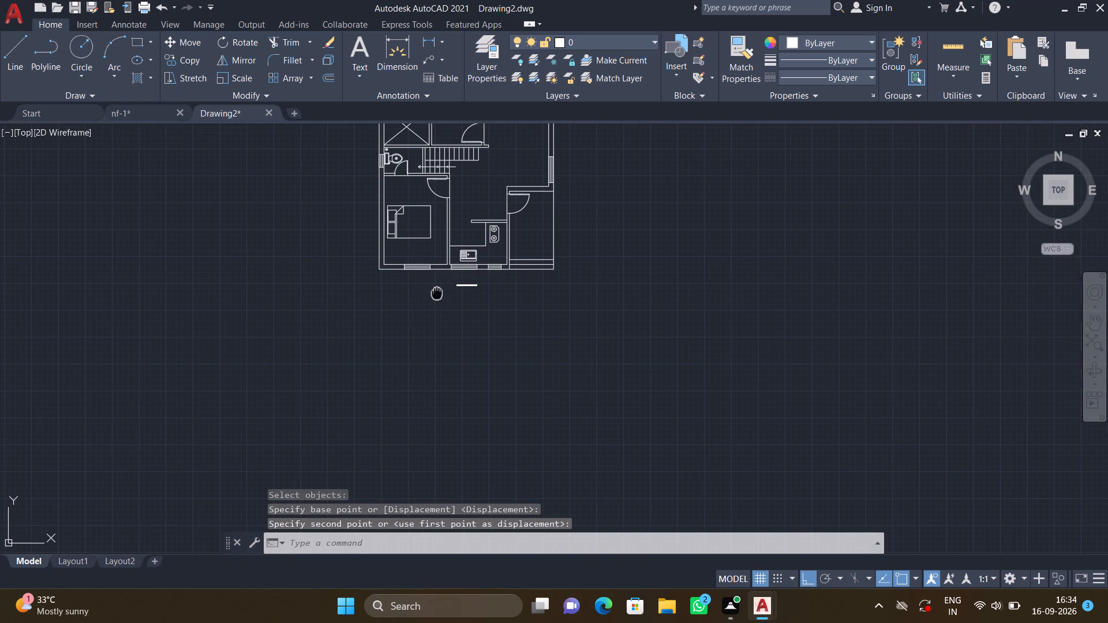
pyautogui.moveTo(433, 297); pyautogui.dragTo(398, 355, button='middle')
pyautogui.scroll(2, 352, 305)
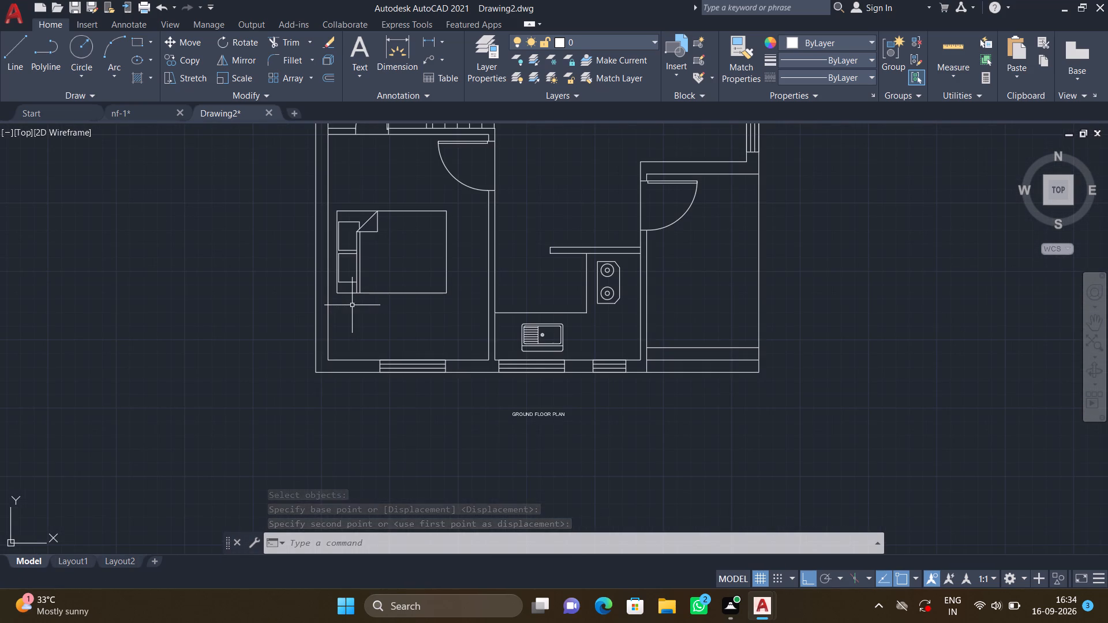
pyautogui.moveTo(351, 301); pyautogui.dragTo(325, 373, button='middle')
pyautogui.scroll(3, 328, 251)
pyautogui.write('MT')
pyautogui.press('Return')
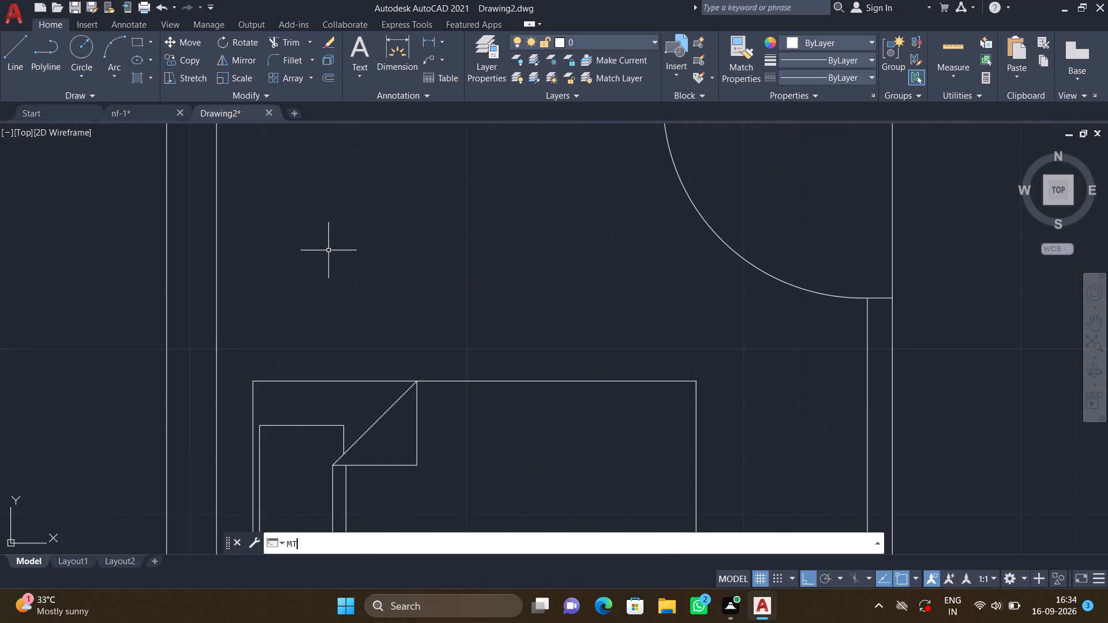
pyautogui.click(286, 180)
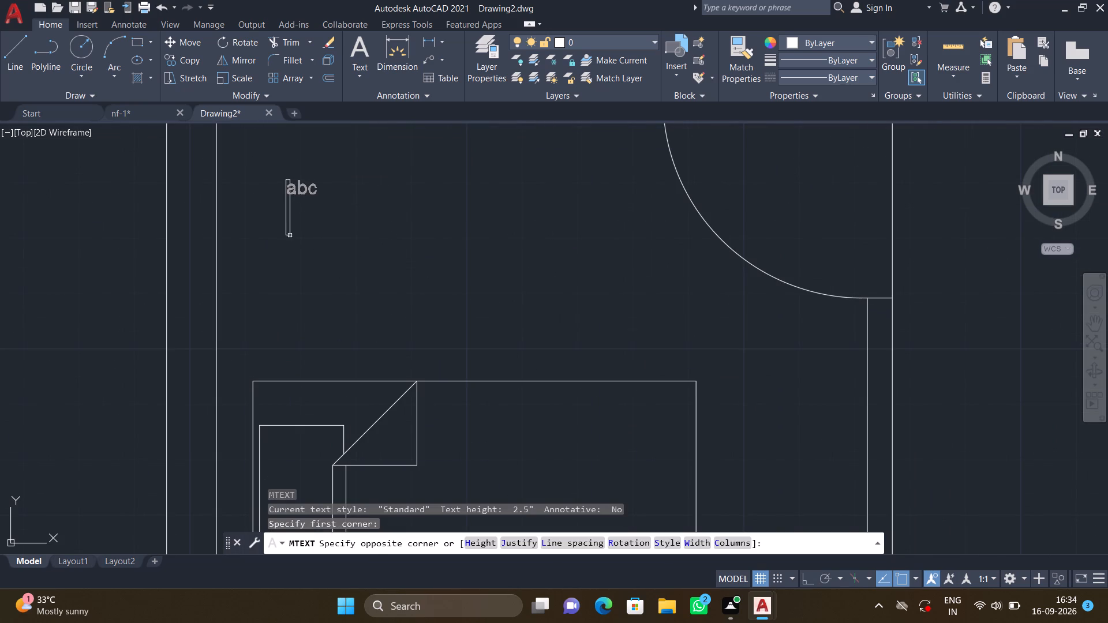
pyautogui.click(640, 303)
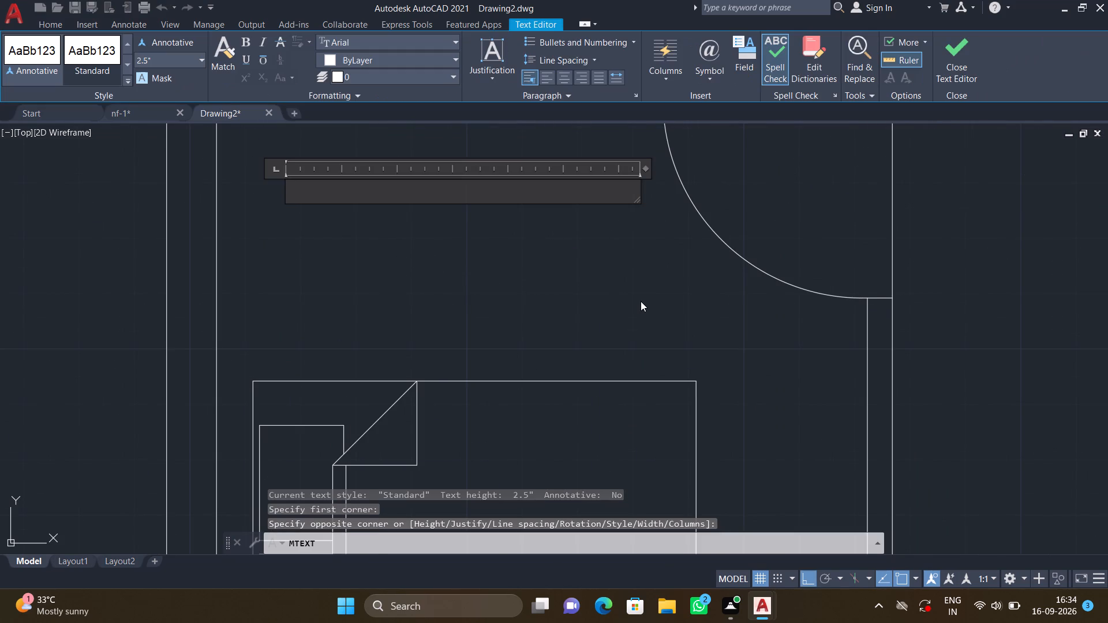
pyautogui.write('BEDROOM')
pyautogui.write('-2')
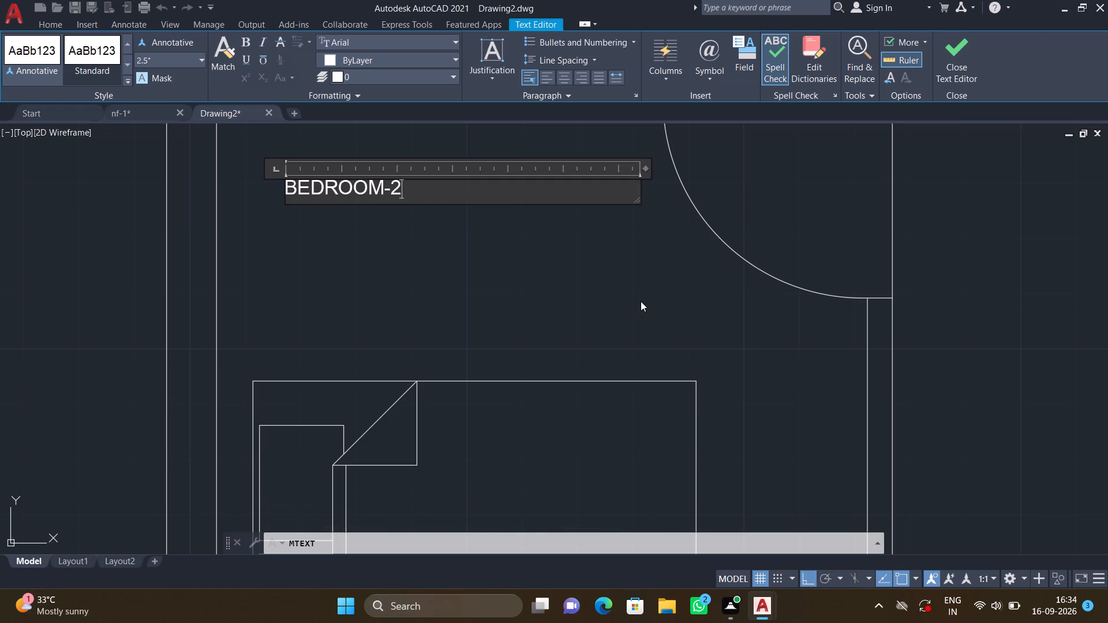
pyautogui.press('Return')
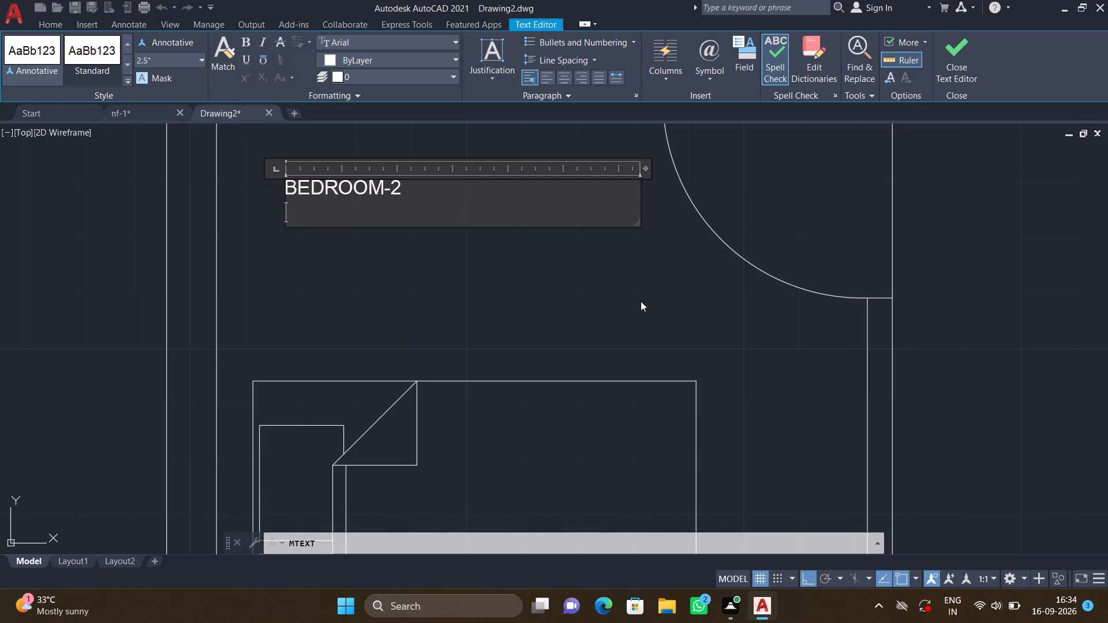
pyautogui.write("10'")
pyautogui.write('-0"')
pyautogui.write("*11'")
pyautogui.write('-6"')
pyautogui.press('Return')
pyautogui.press('Escape')
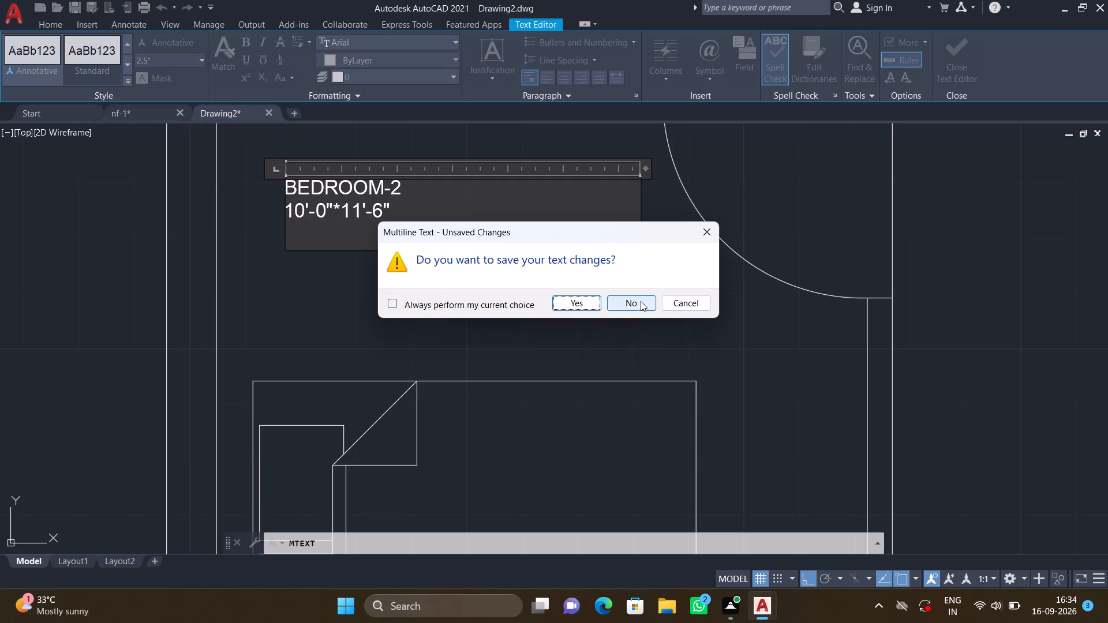
pyautogui.click(579, 299)
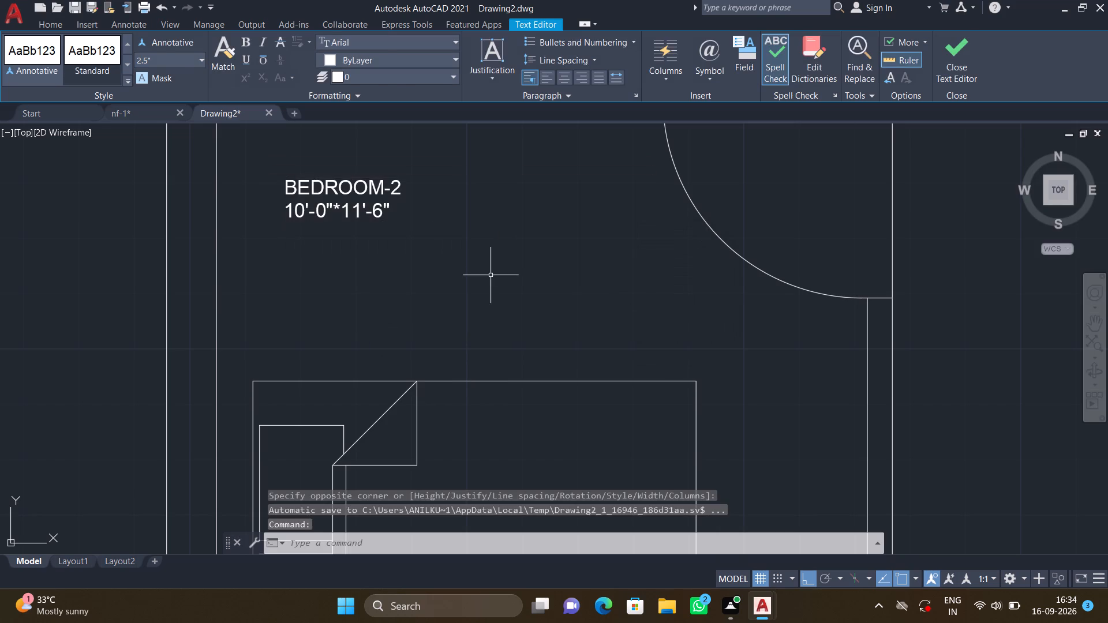
# With Ortho off, move the BEDROOM-2 label slightly south, closer to the bed.
pyautogui.scroll(-1, 364, 213)
pyautogui.press('m')
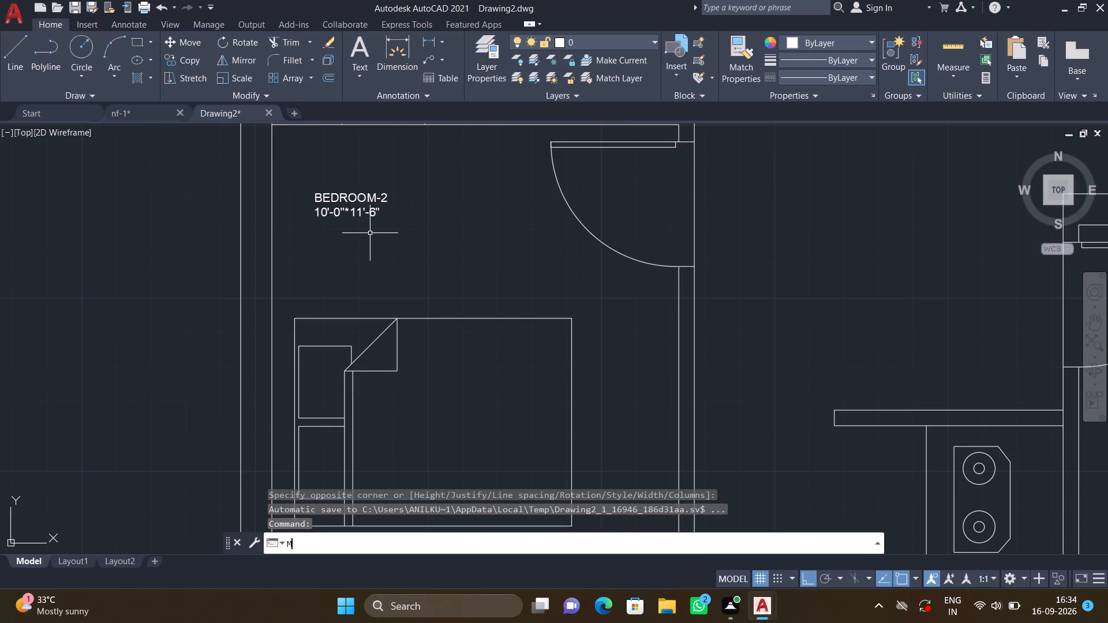
pyautogui.press('Return')
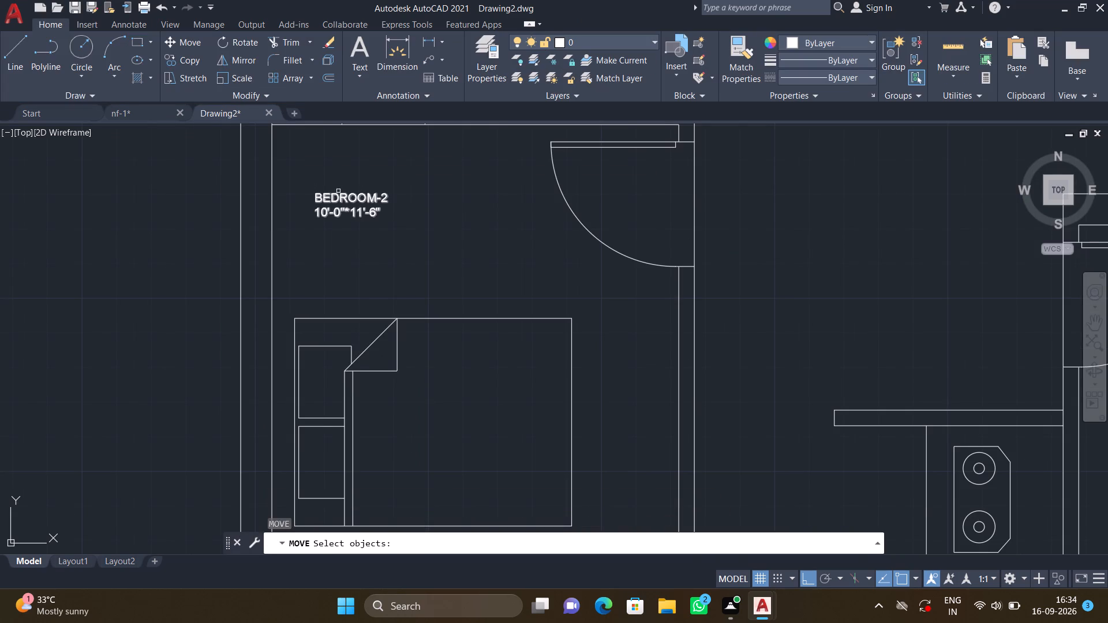
pyautogui.press('F8')
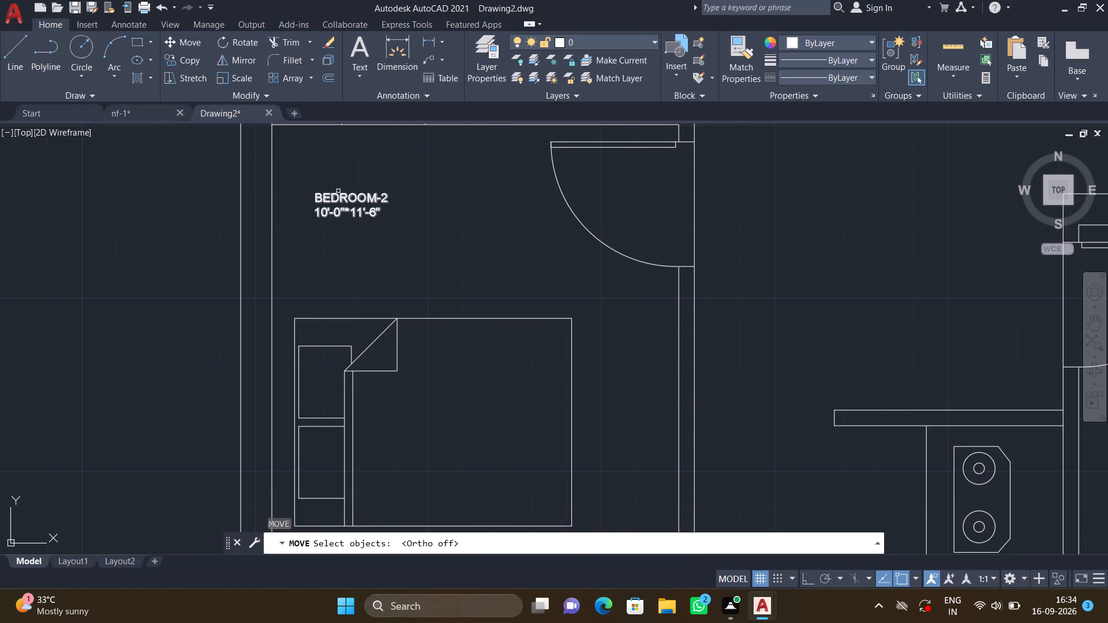
pyautogui.press('Return')
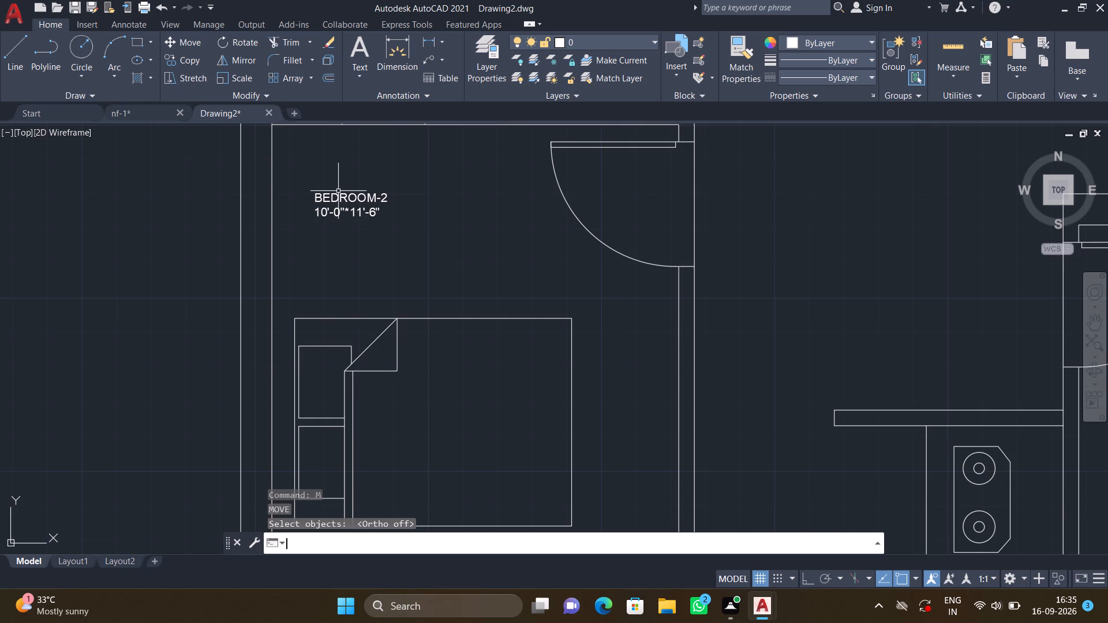
pyautogui.press('m')
pyautogui.press('Return')
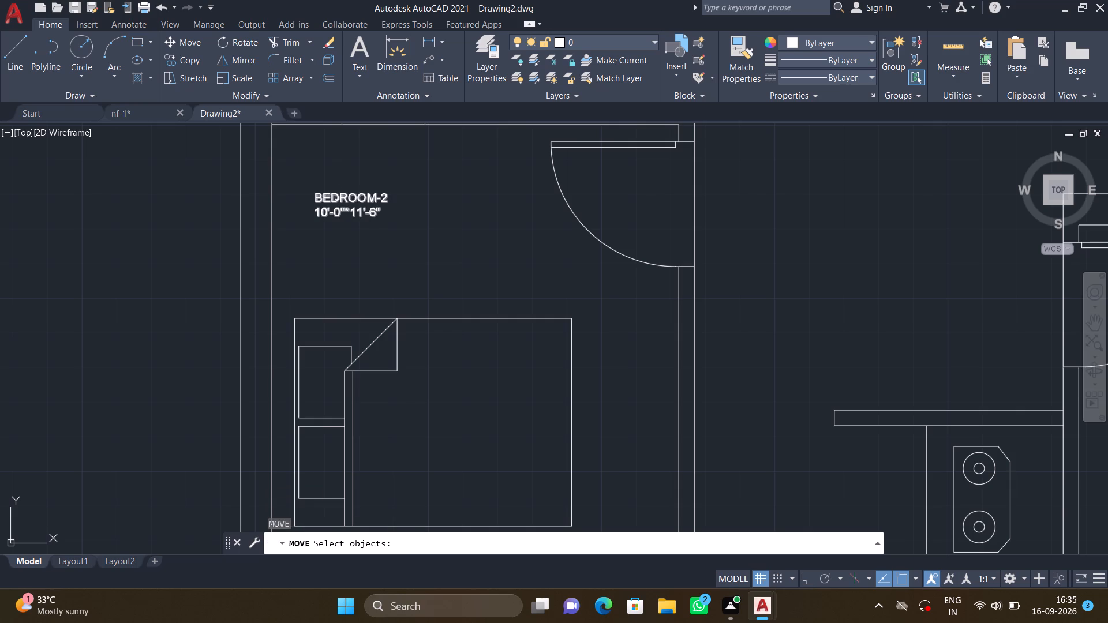
pyautogui.click(336, 198)
pyautogui.press('Return')
pyautogui.click(315, 191)
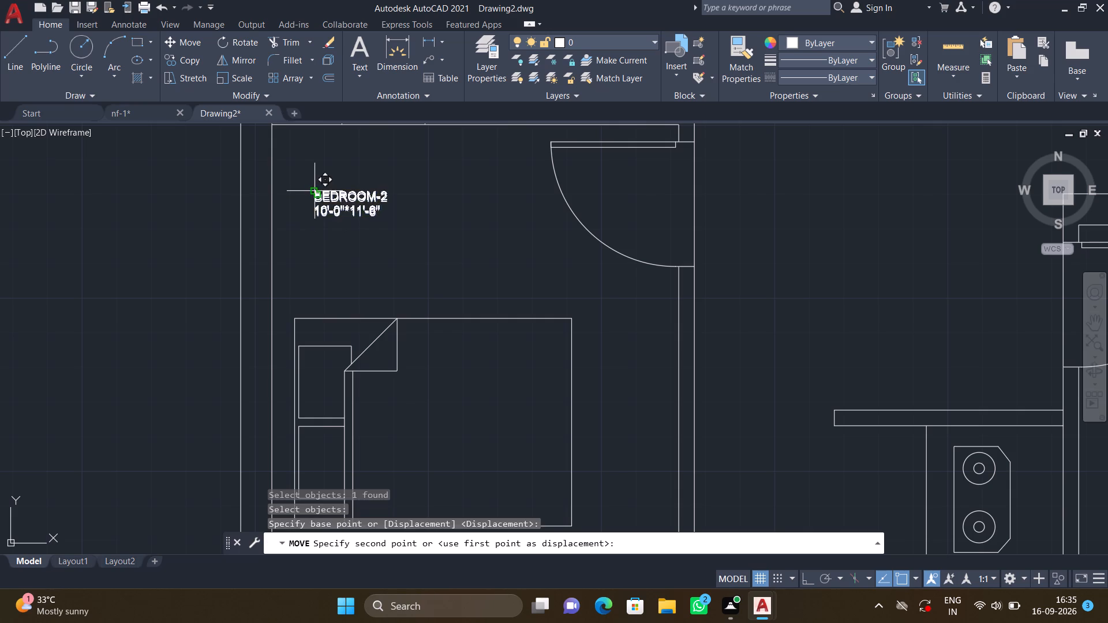
pyautogui.click(379, 223)
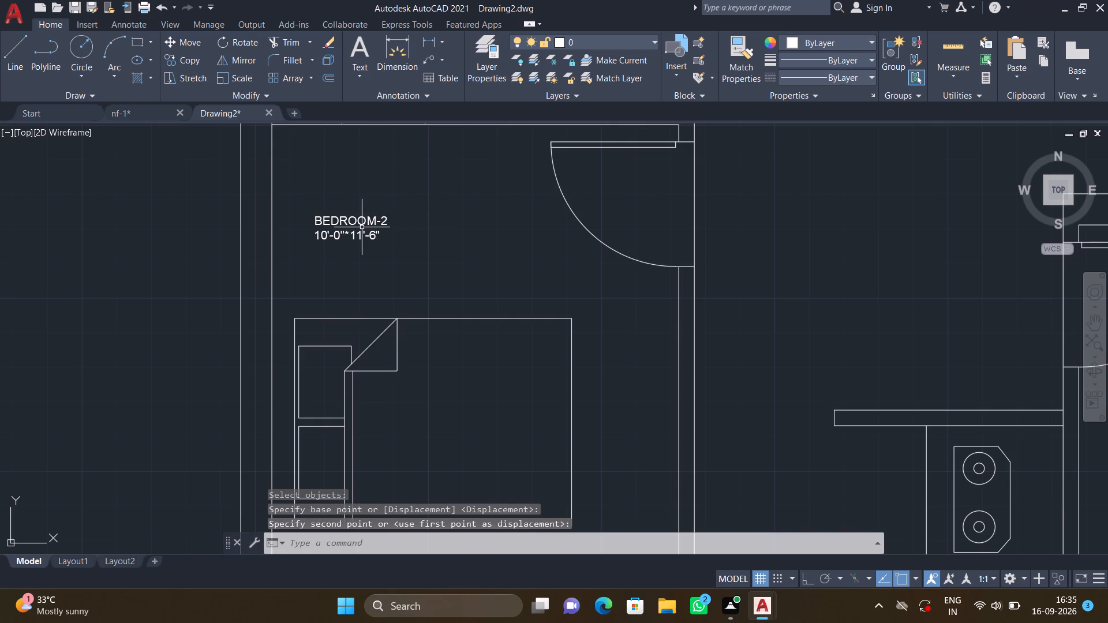
# Move the BEDROOM-2 label east so it sits centred above the bed.
pyautogui.write('N')
pyautogui.press('space')
pyautogui.press('space')
pyautogui.click(345, 222)
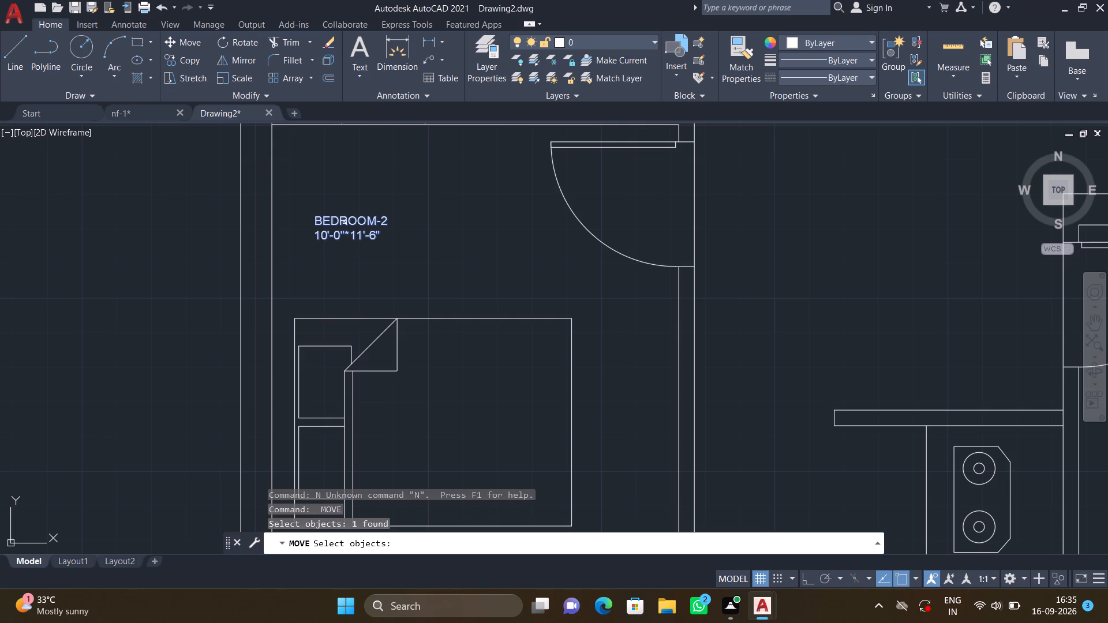
pyautogui.press('Return')
pyautogui.click(311, 215)
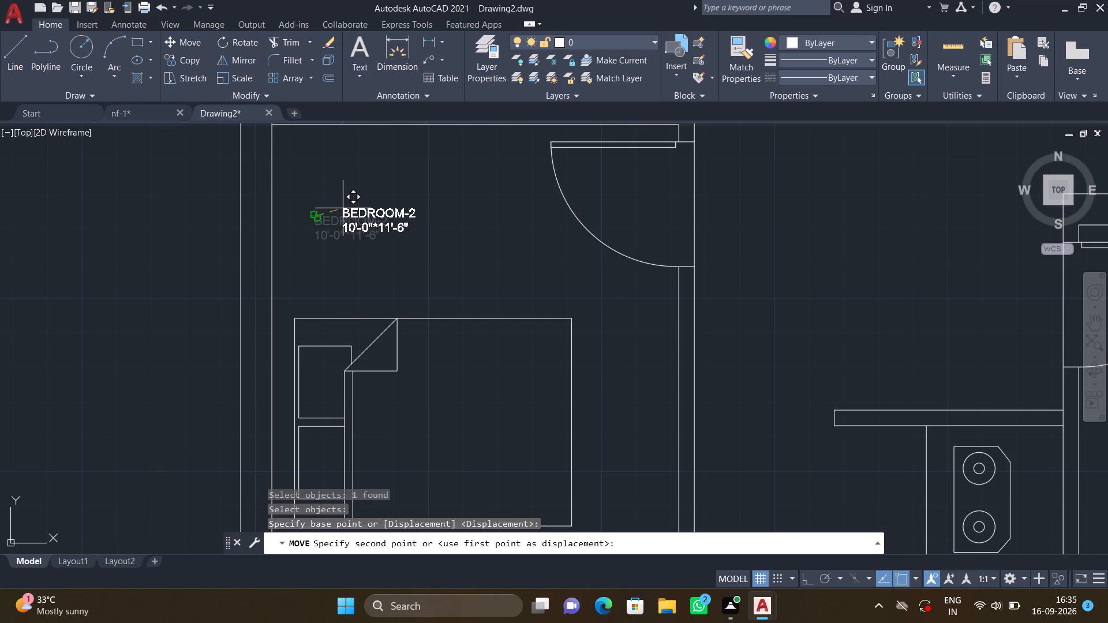
pyautogui.click(392, 210)
# Add a two-line multiline text label, KITCHEN over 8'-6"*6'-6", in the open kitchen floor west of the stove and save it.
pyautogui.scroll(-3, 385, 200)
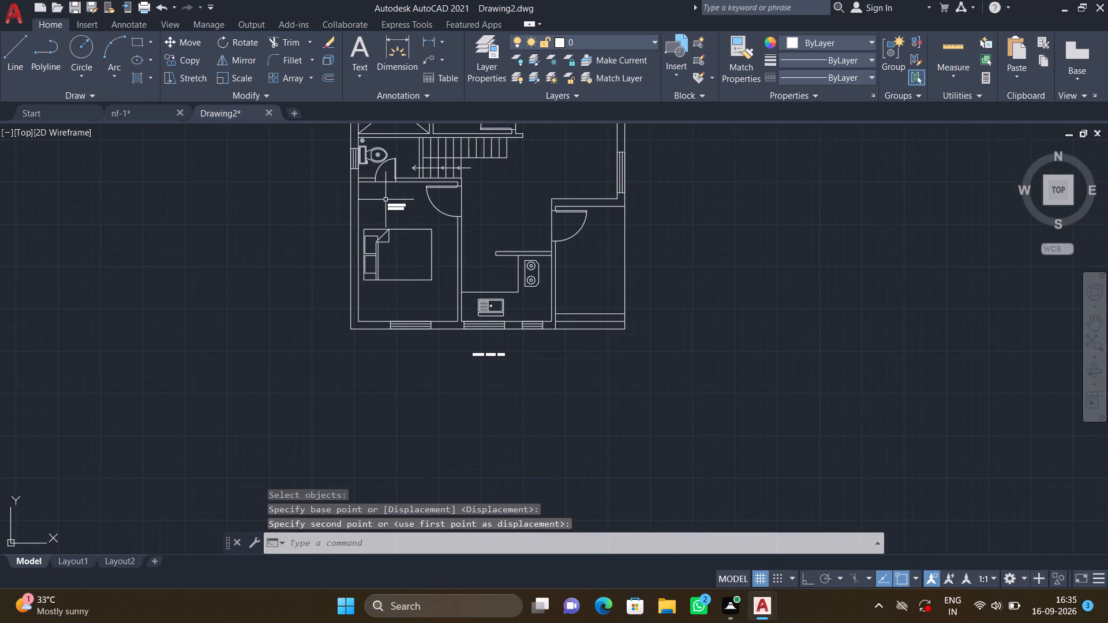
pyautogui.moveTo(406, 280); pyautogui.dragTo(390, 275, button='middle')
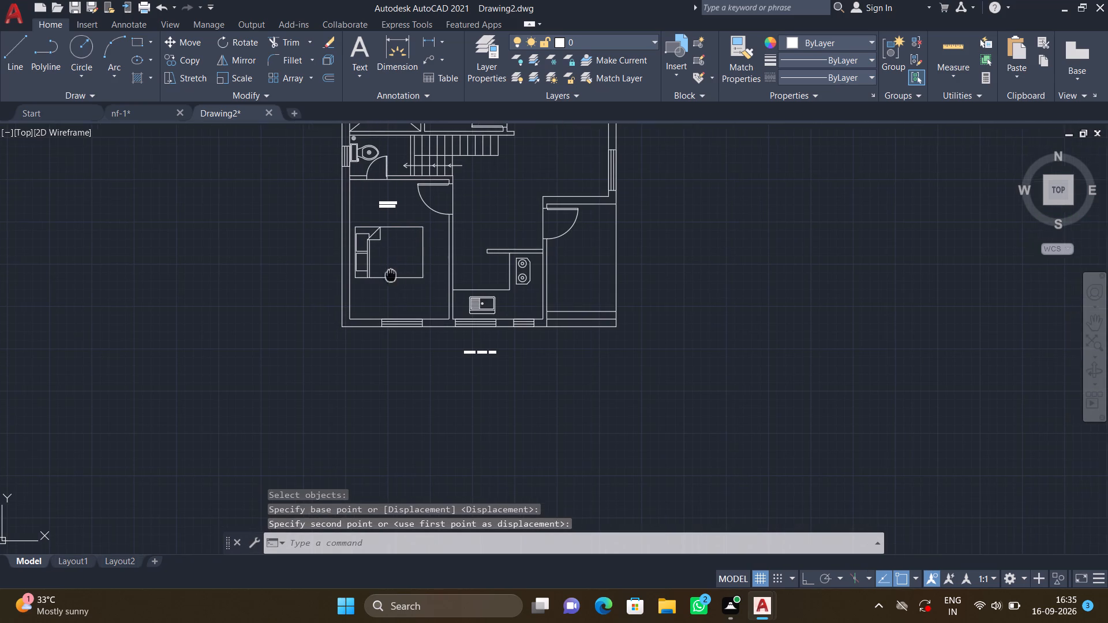
pyautogui.moveTo(390, 275); pyautogui.dragTo(331, 260, button='middle')
pyautogui.scroll(4, 411, 238)
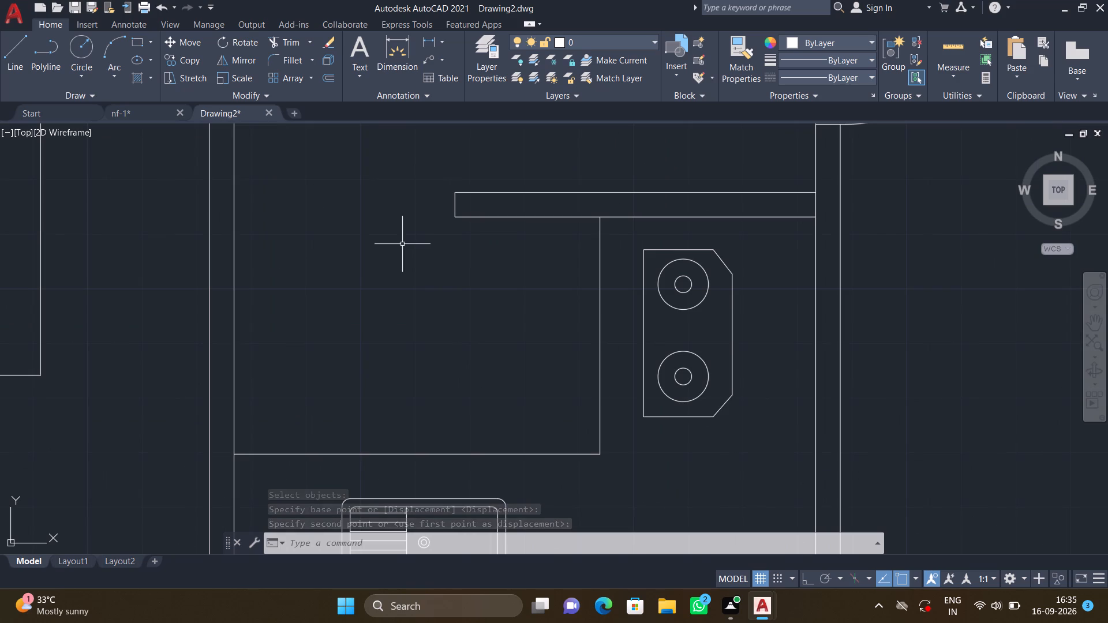
pyautogui.write('MT')
pyautogui.press('Return')
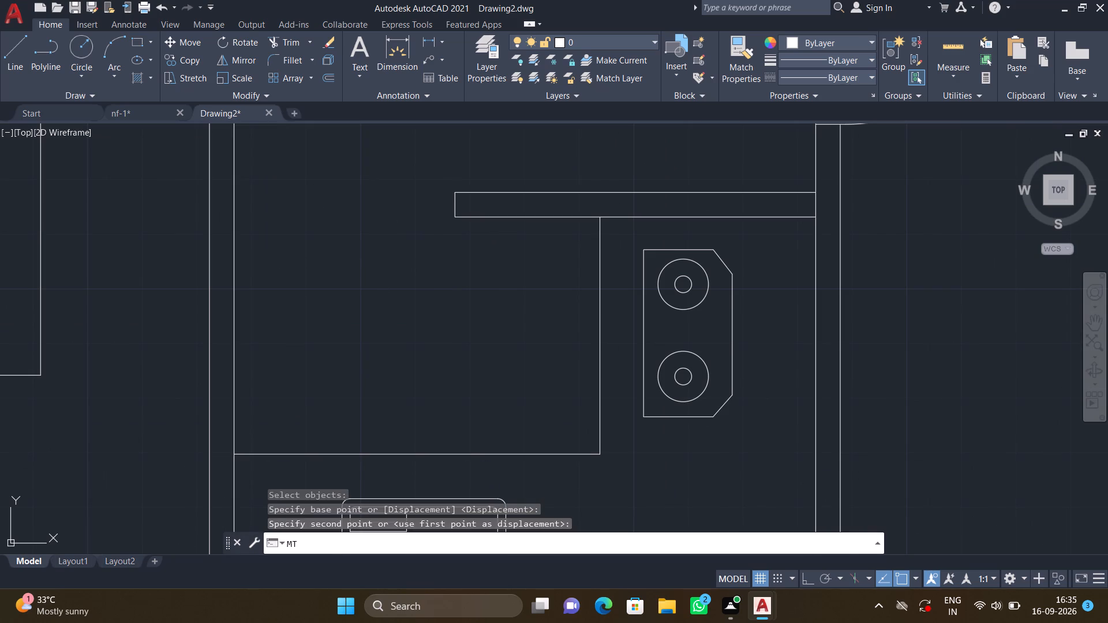
pyautogui.click(289, 268)
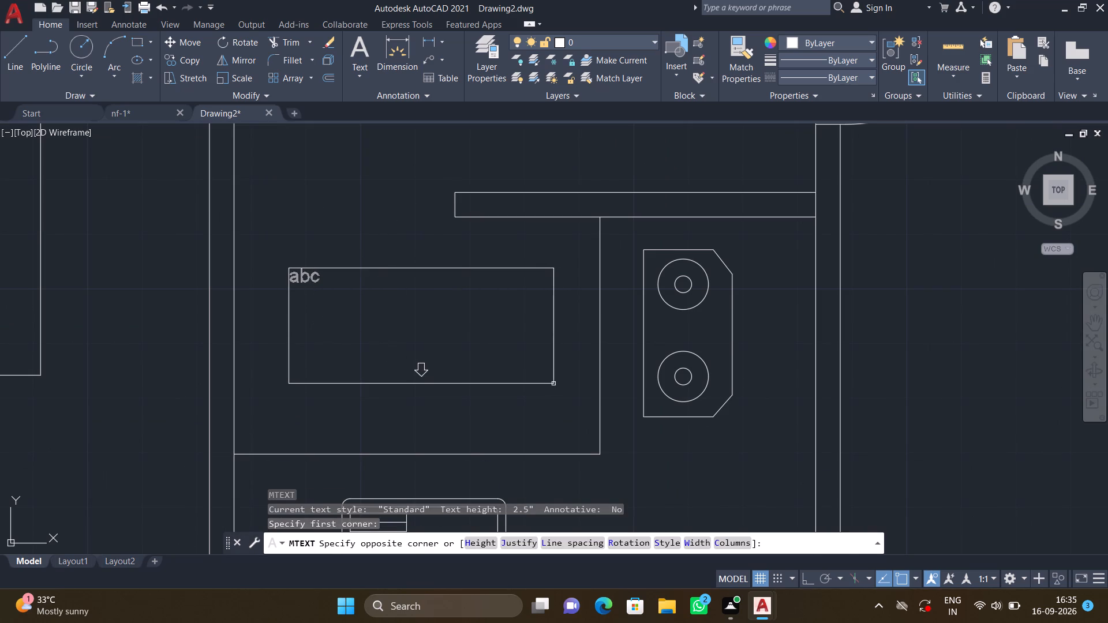
pyautogui.click(553, 384)
pyautogui.write('KITCHEN')
pyautogui.press('Return')
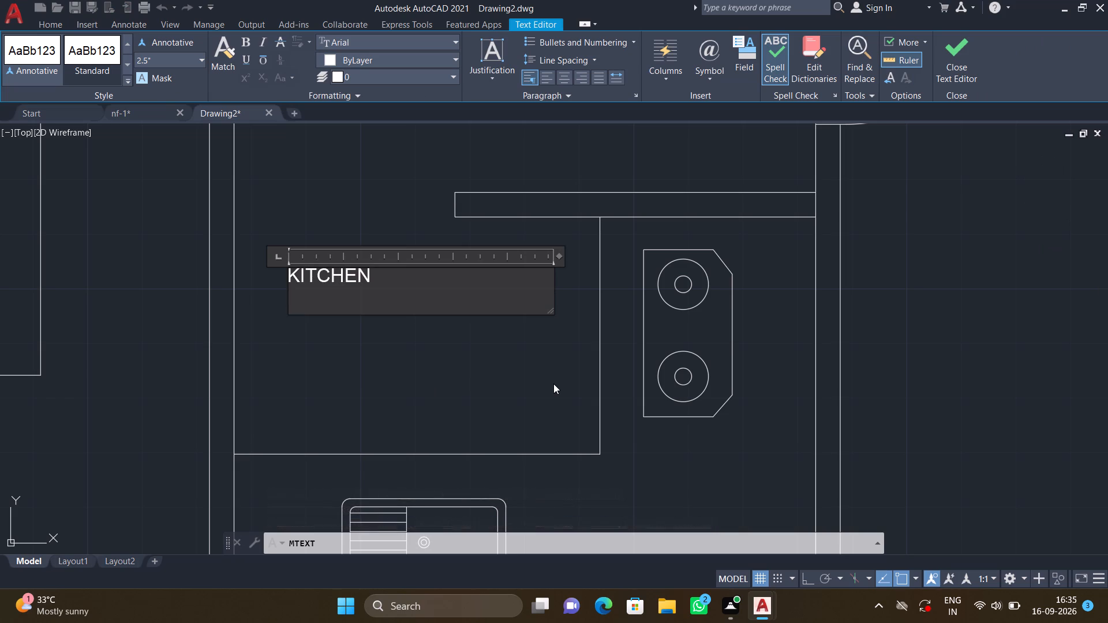
pyautogui.write("8'")
pyautogui.write('-6"')
pyautogui.press('-')
pyautogui.press('BackSpace')
pyautogui.press('*')
pyautogui.press('6')
pyautogui.press("'")
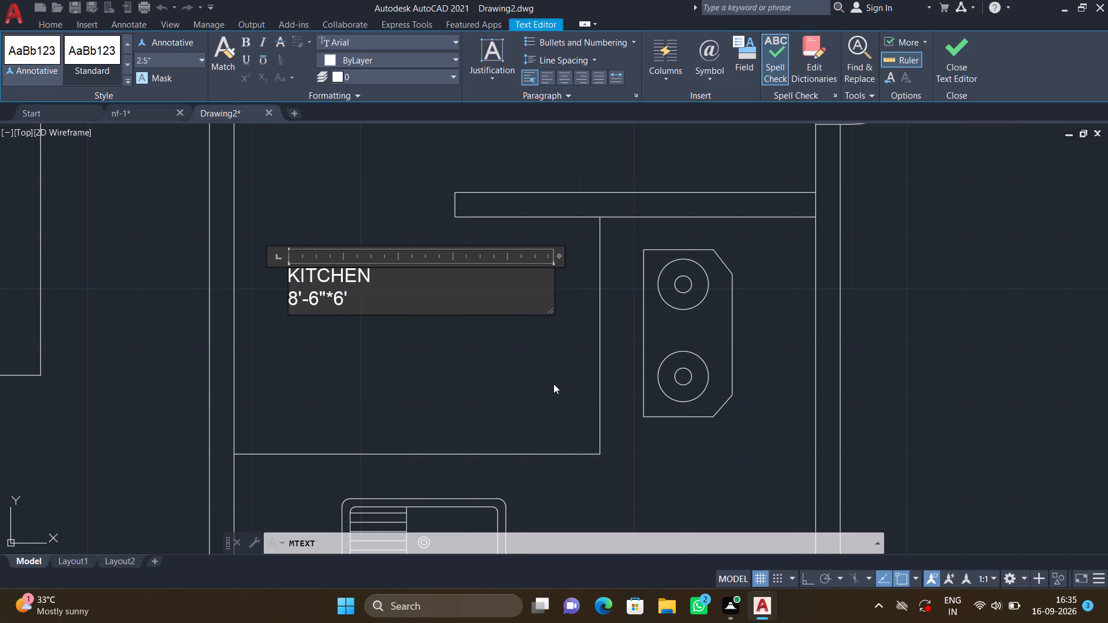
pyautogui.write('-6"')
pyautogui.press('Return')
pyautogui.press('Escape')
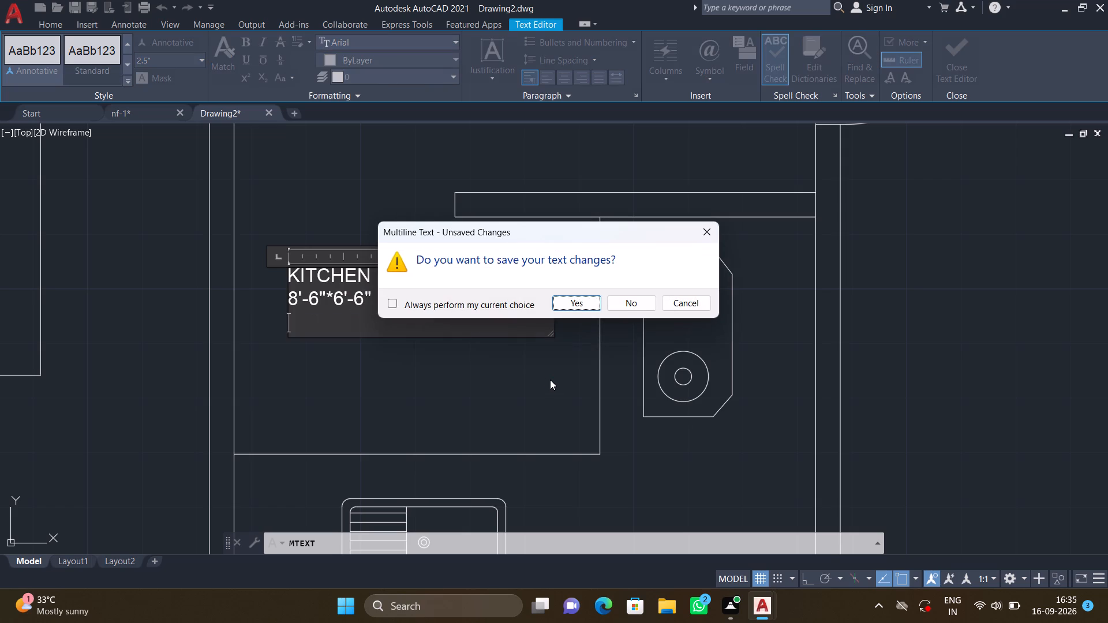
pyautogui.click(564, 302)
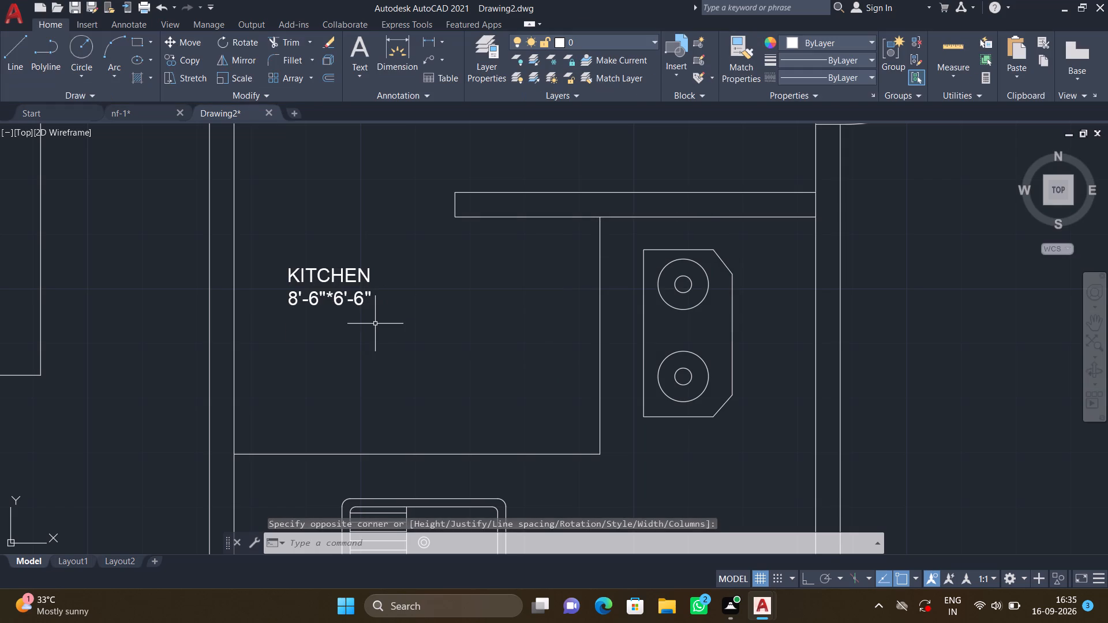
# Move the KITCHEN label southeast, toward the corner of the L-shaped counter.
pyautogui.press('m')
pyautogui.press('Return')
pyautogui.click(349, 271)
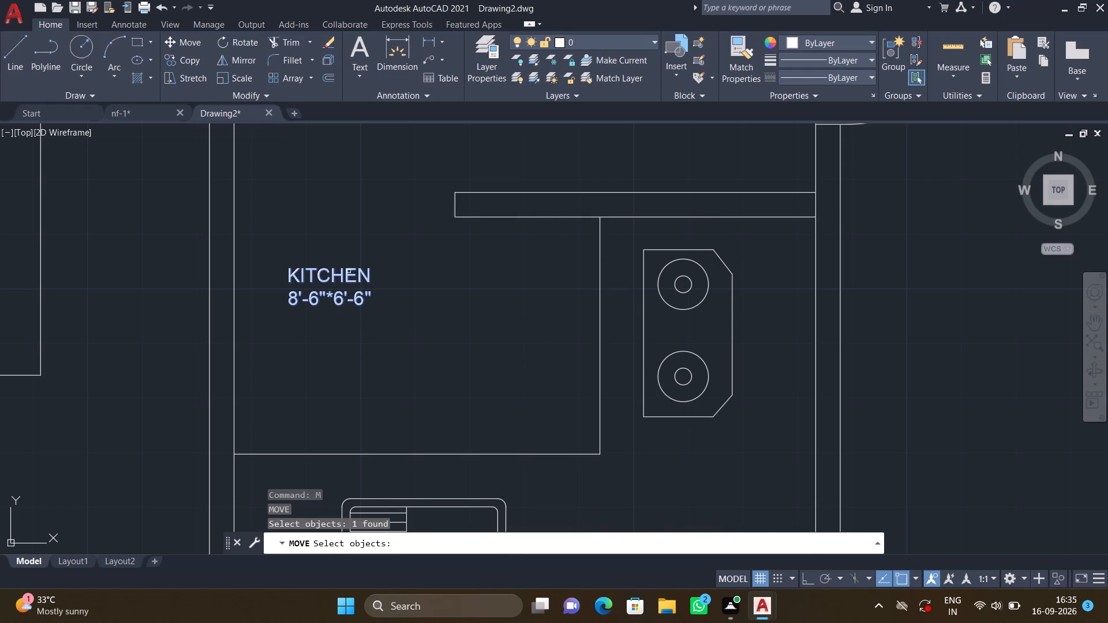
pyautogui.press('Return')
pyautogui.click(291, 269)
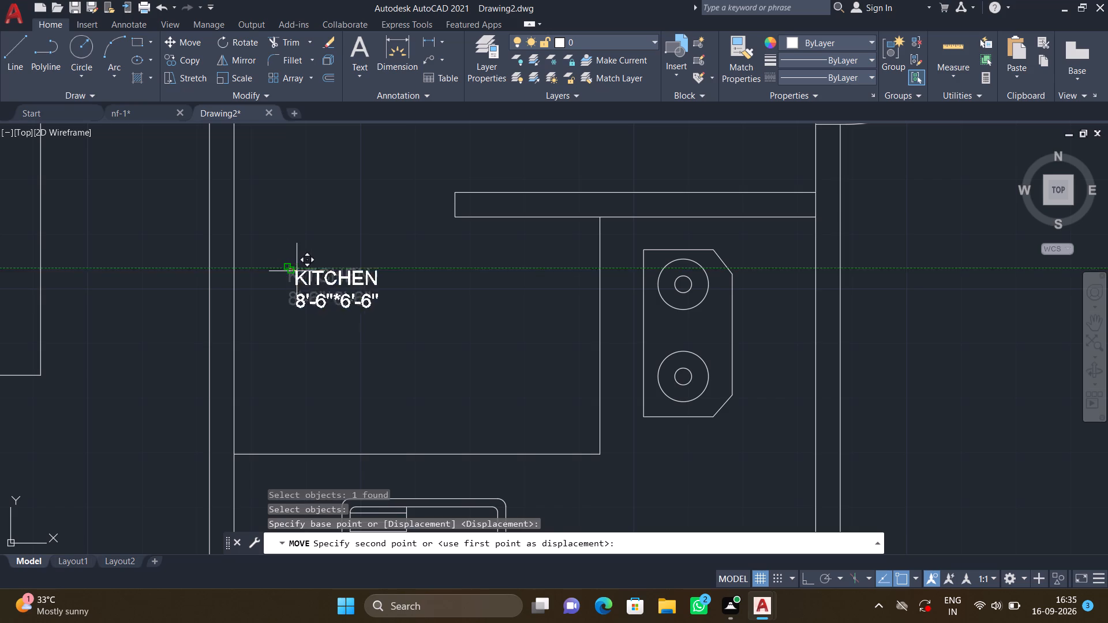
pyautogui.click(384, 325)
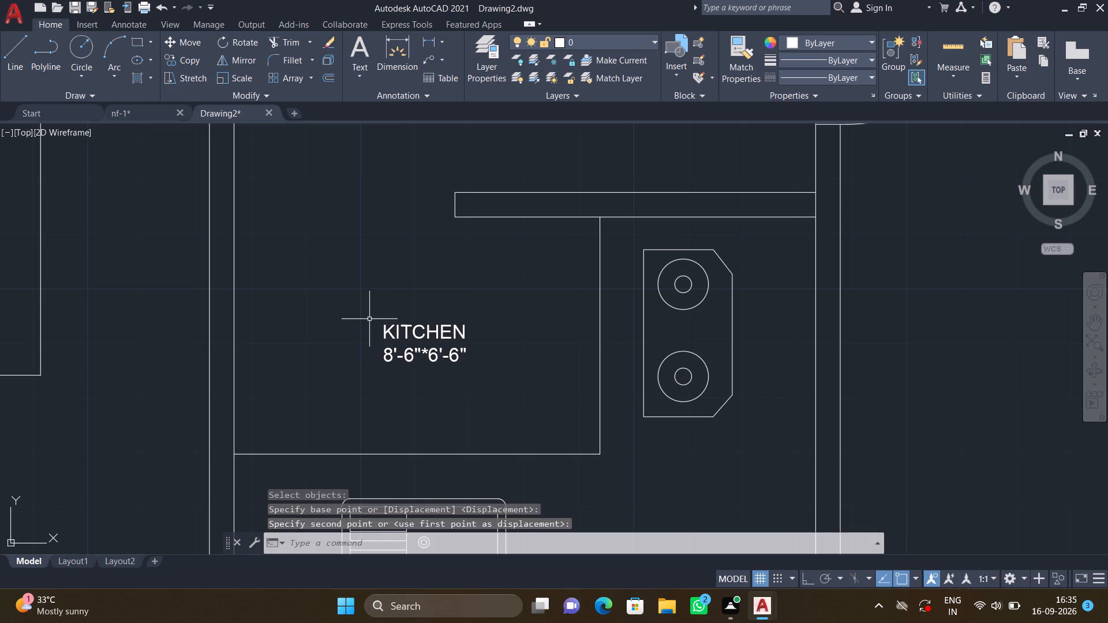
# Add a two-line multiline text label, FOYER over 8'-6"*7'-0", in the open area north of the kitchen and save it.
pyautogui.scroll(-1, 368, 326)
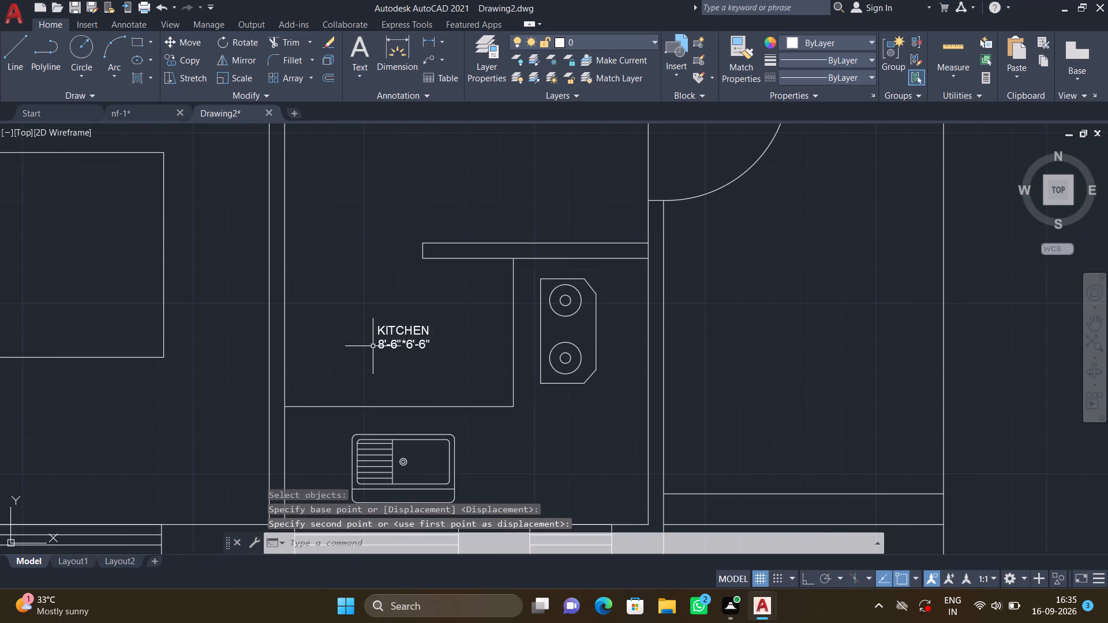
pyautogui.moveTo(362, 326); pyautogui.dragTo(350, 378, button='middle')
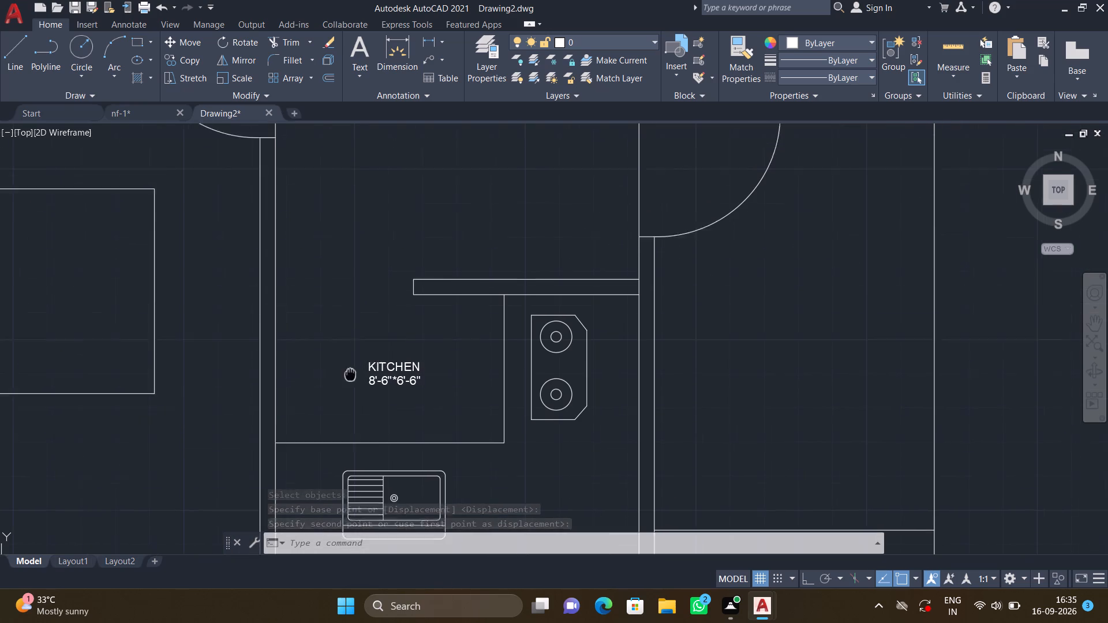
pyautogui.moveTo(350, 378); pyautogui.dragTo(332, 435, button='middle')
pyautogui.moveTo(388, 216); pyautogui.dragTo(368, 290, button='middle')
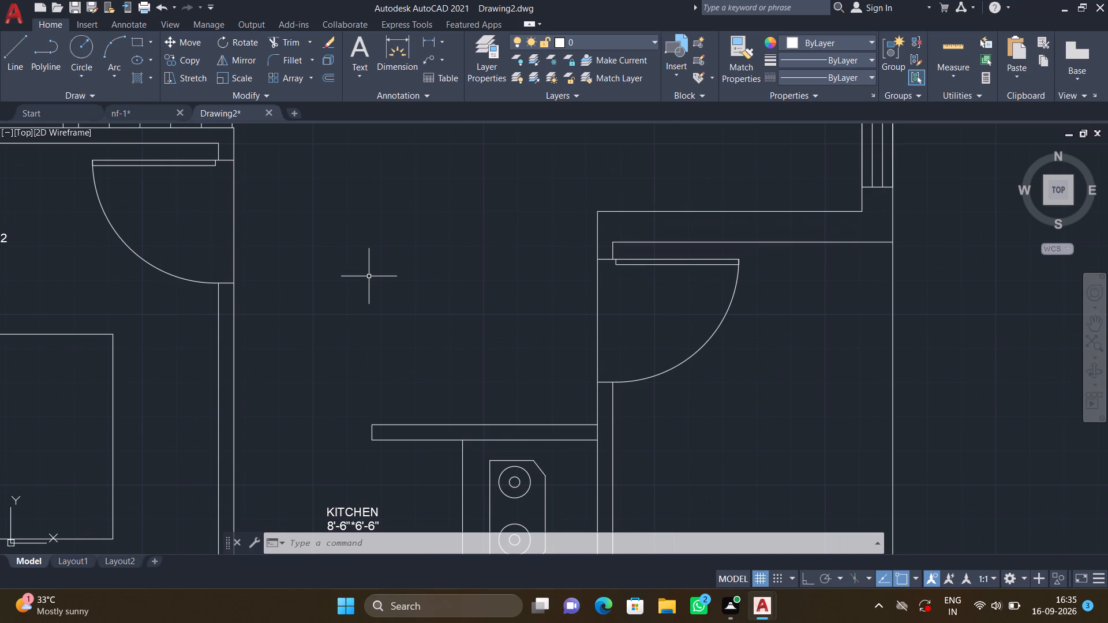
pyautogui.write('MT')
pyautogui.press('Return')
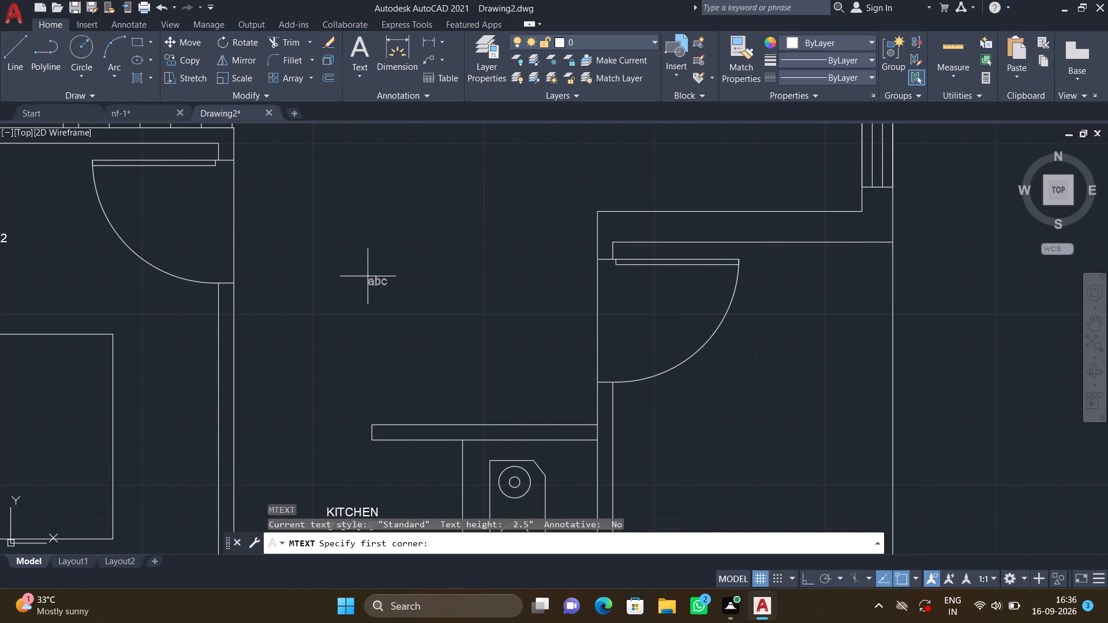
pyautogui.click(314, 272)
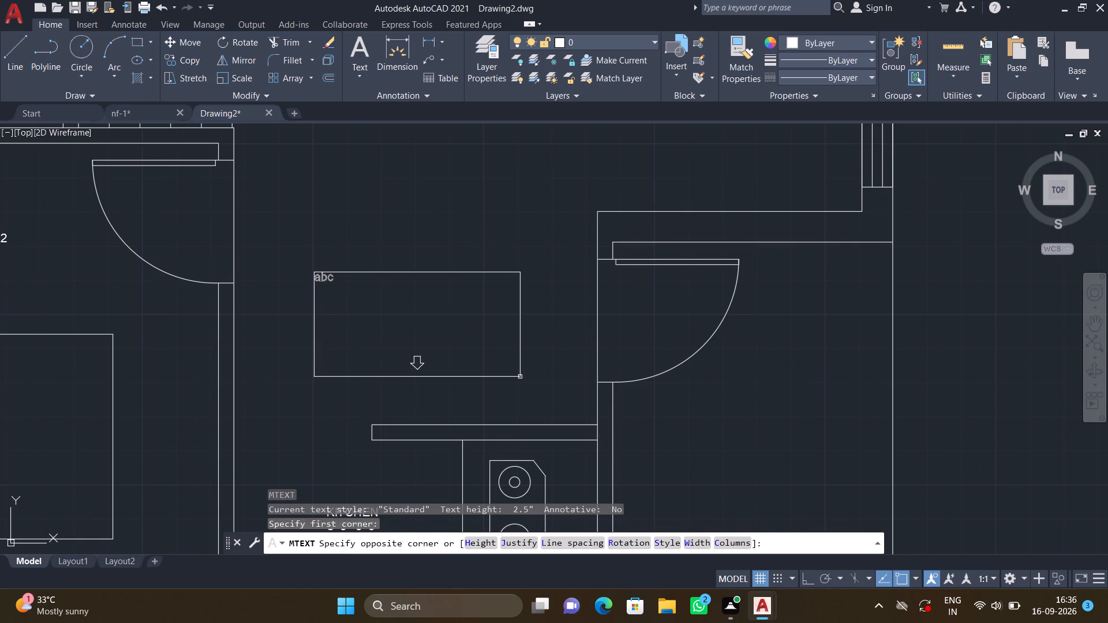
pyautogui.click(521, 377)
pyautogui.write('FLY')
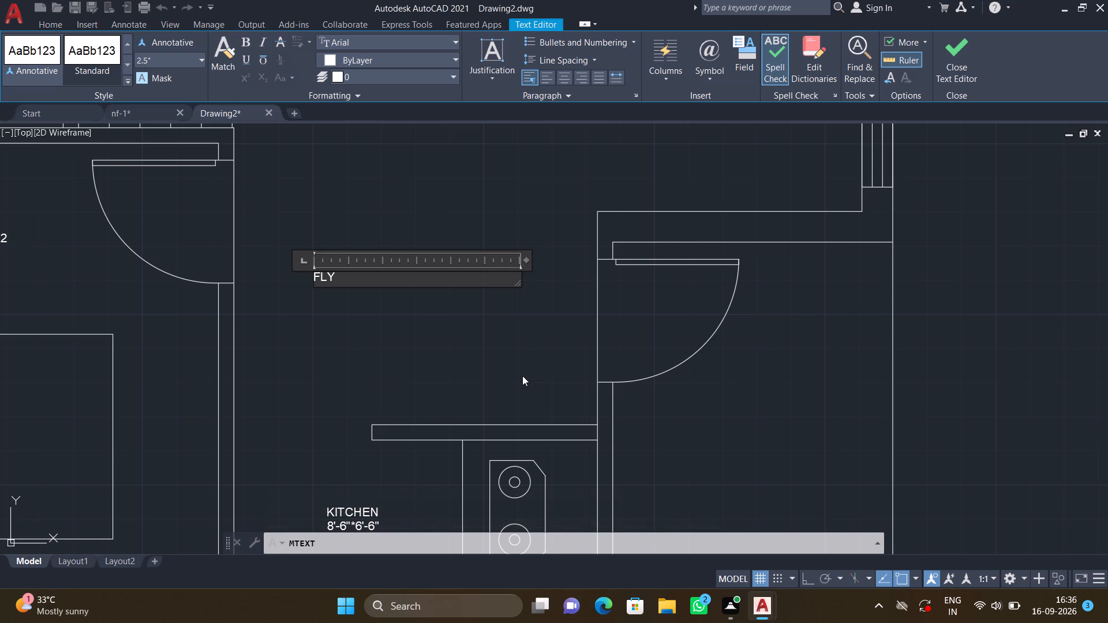
pyautogui.press('BackSpace')
pyautogui.press('BackSpace')
pyautogui.write('OYER')
pyautogui.press('Return')
pyautogui.press('8')
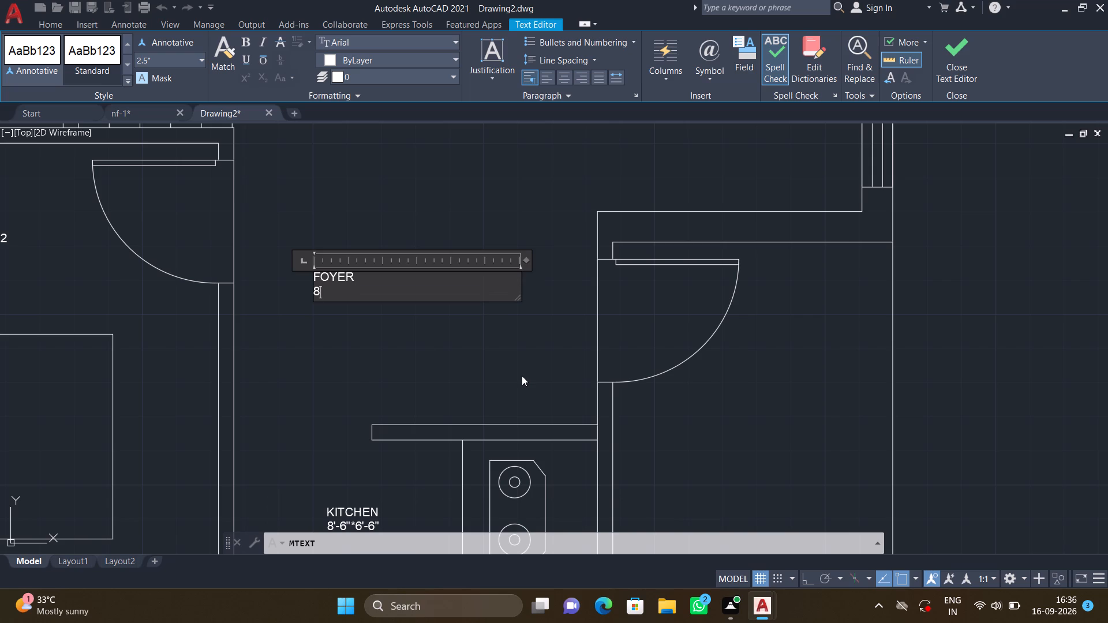
pyautogui.press("'")
pyautogui.write('-6"')
pyautogui.press('*')
pyautogui.write("7'")
pyautogui.press('-')
pyautogui.write('0"')
pyautogui.press('Return')
pyautogui.press('Escape')
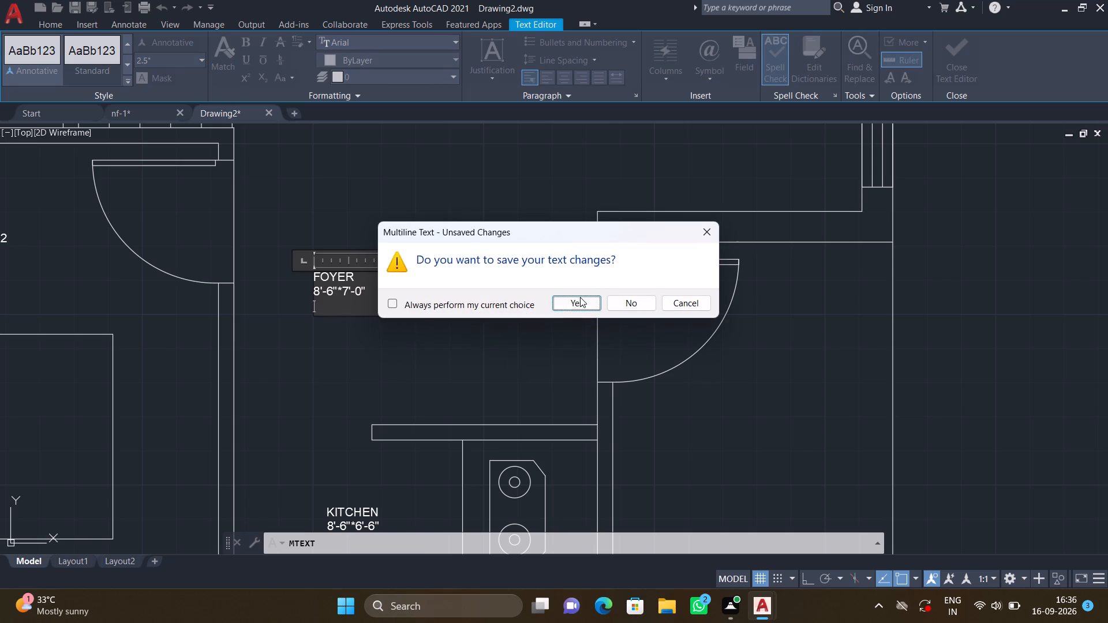
pyautogui.click(579, 301)
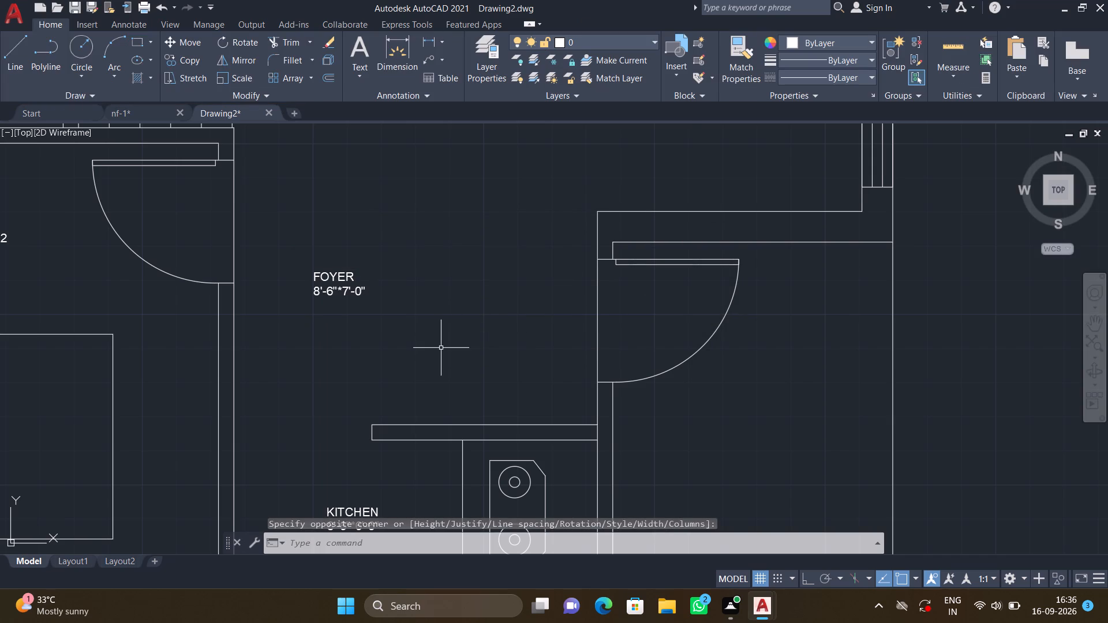
# Move the FOYER label southeast so it sits centred in the foyer between the bedroom wall and the entrance door.
pyautogui.press('m')
pyautogui.press('Return')
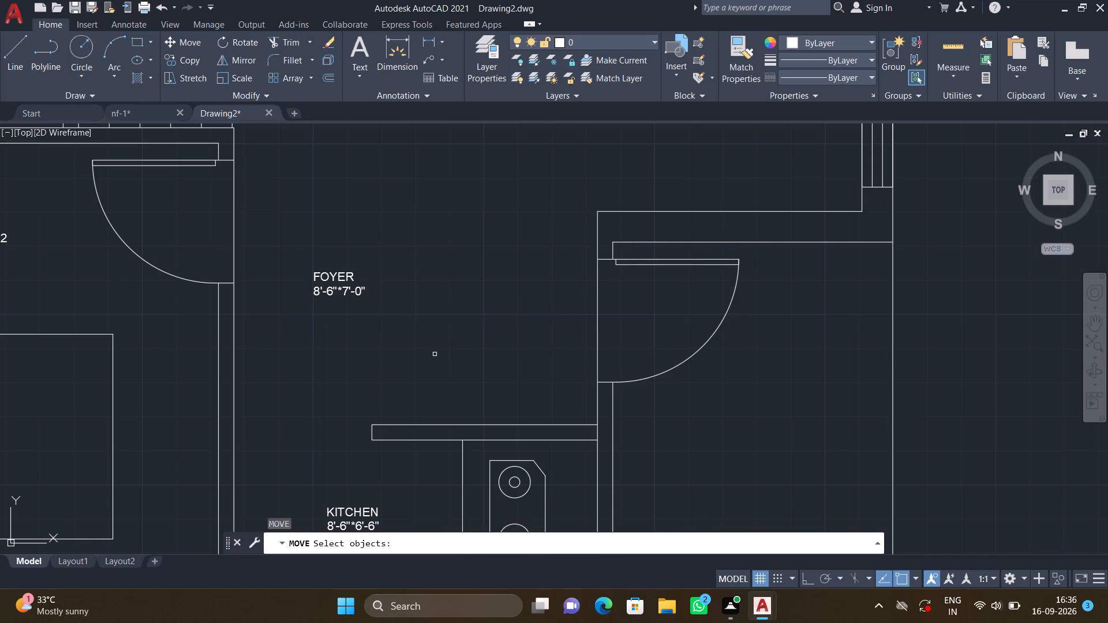
pyautogui.click(321, 273)
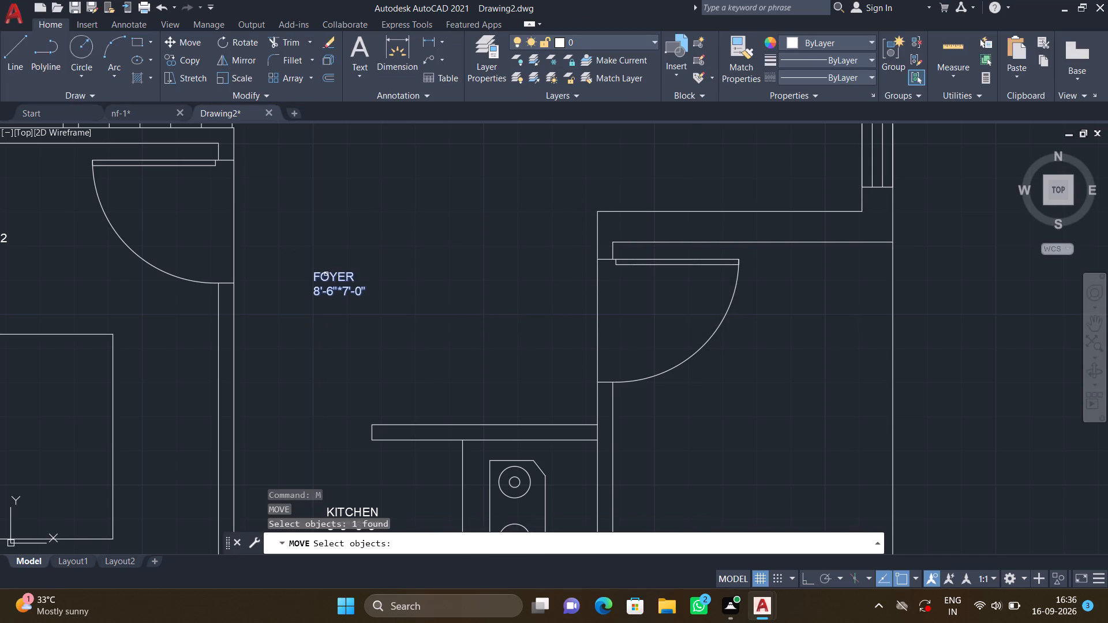
pyautogui.press('Return')
pyautogui.click(316, 272)
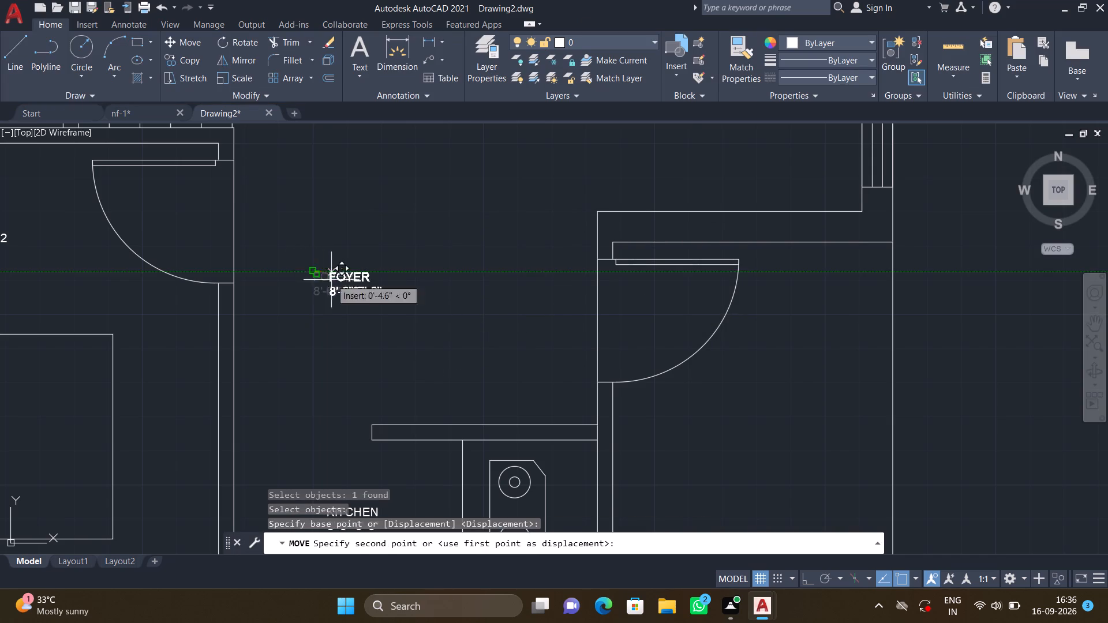
pyautogui.click(406, 314)
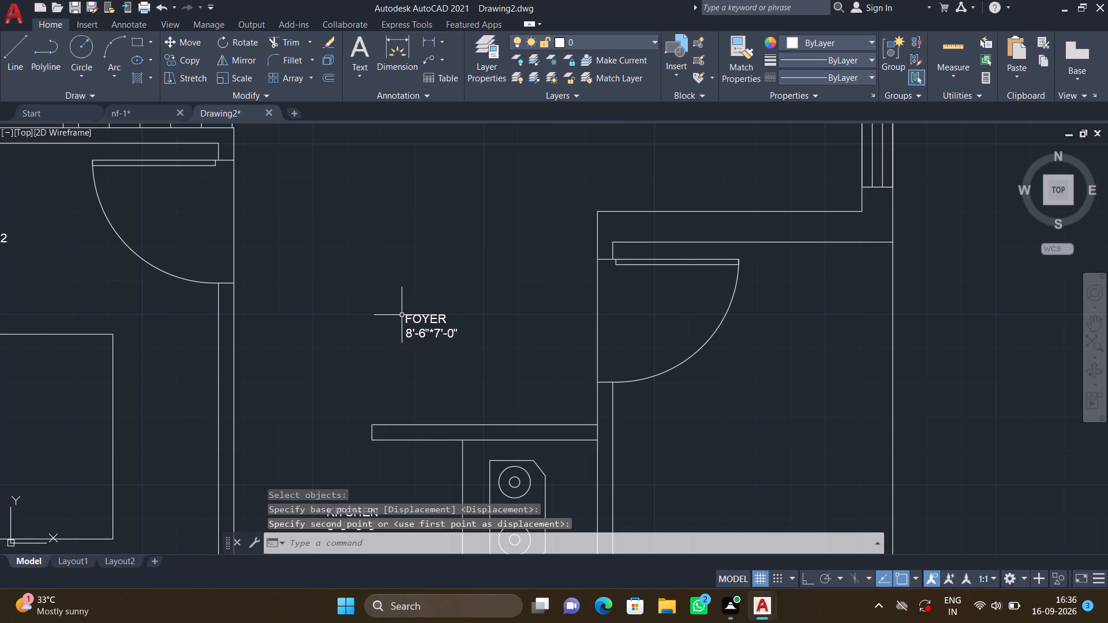
# Add a two-line multiline text label, SIT OUT over 6'-10"*11'-11", in the open room east of the kitchen and save it.
pyautogui.scroll(-3, 398, 310)
pyautogui.moveTo(452, 372); pyautogui.dragTo(330, 277, button='middle')
pyautogui.scroll(1, 346, 265)
pyautogui.write('MT')
pyautogui.press('Return')
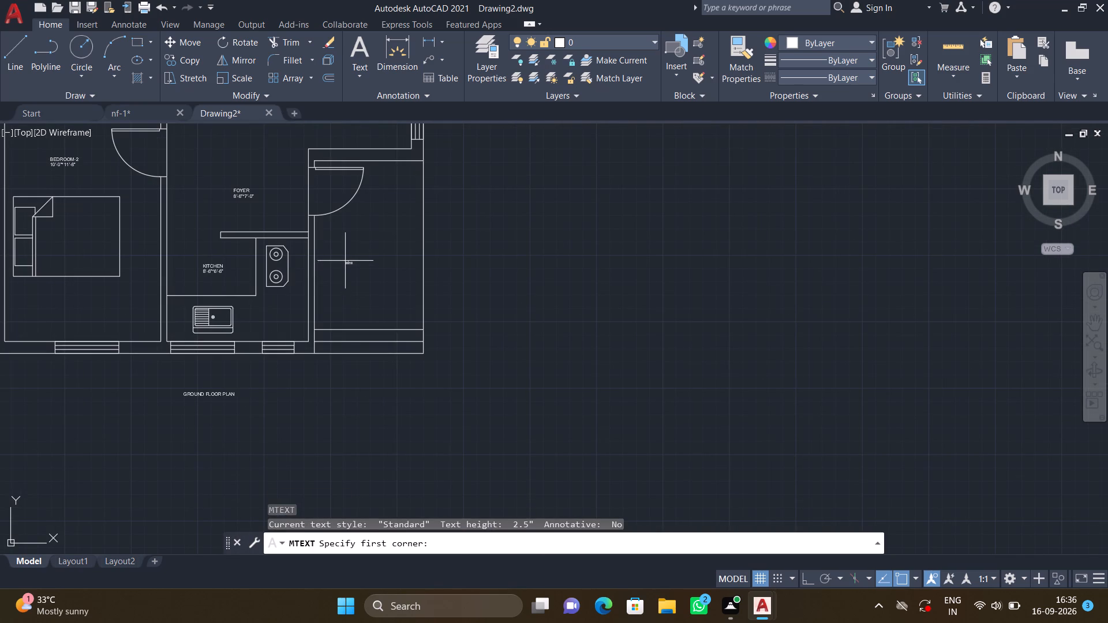
pyautogui.click(336, 240)
pyautogui.click(403, 295)
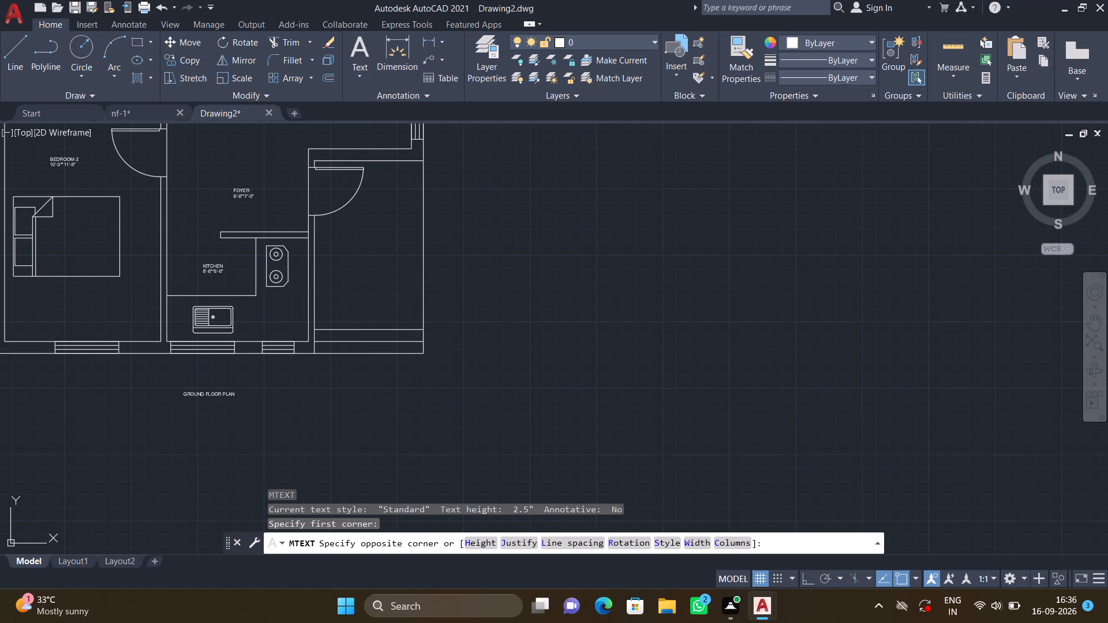
pyautogui.write('SIT')
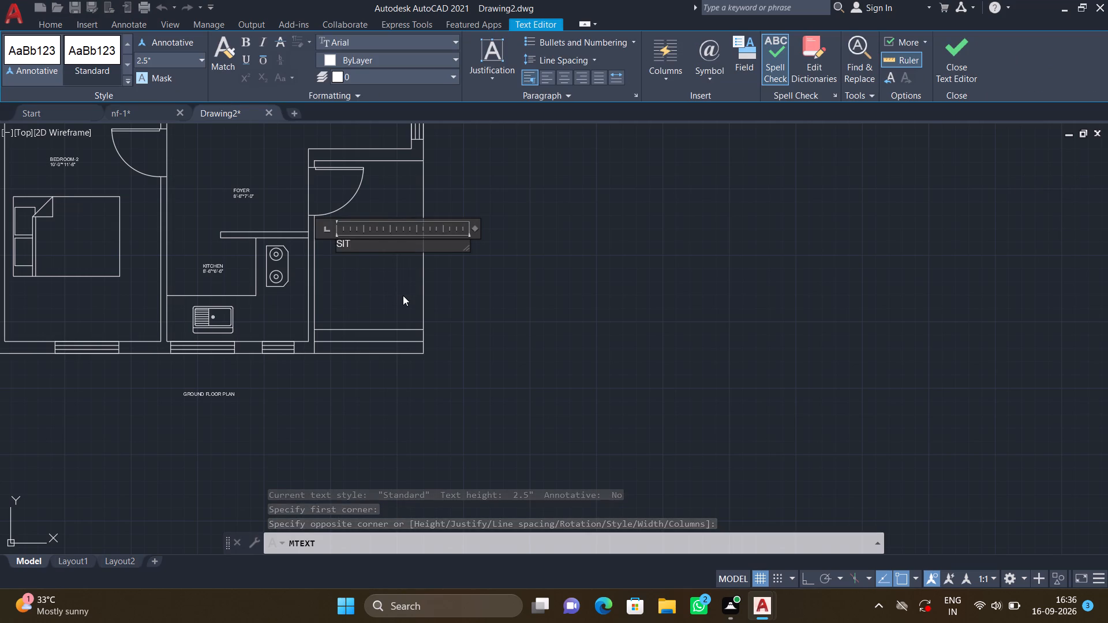
pyautogui.press('space')
pyautogui.write('O')
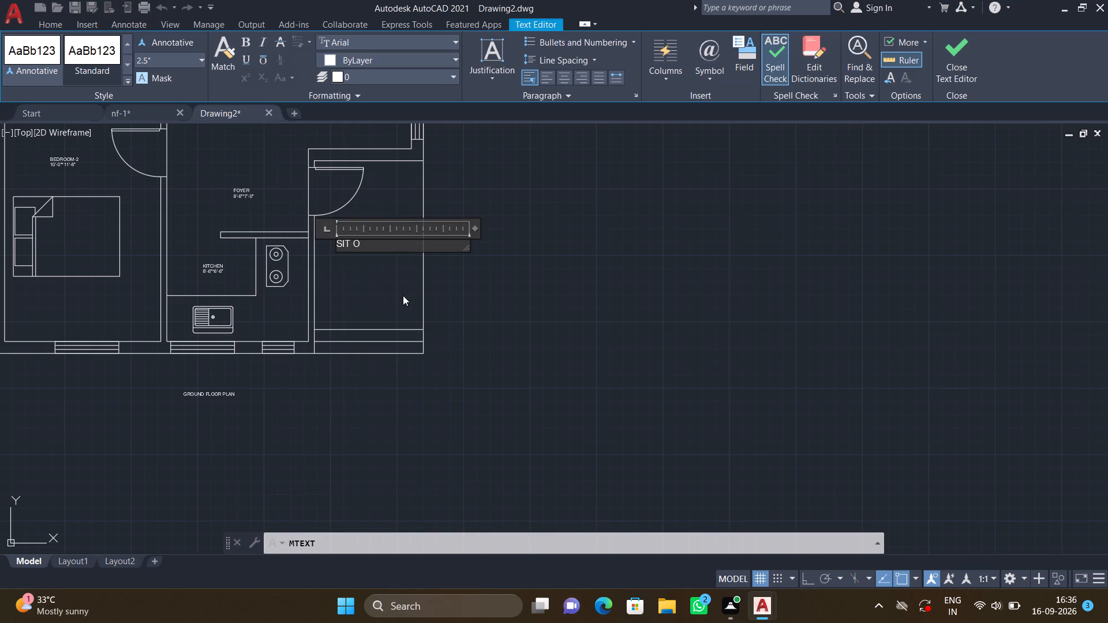
pyautogui.write('UT')
pyautogui.press('Return')
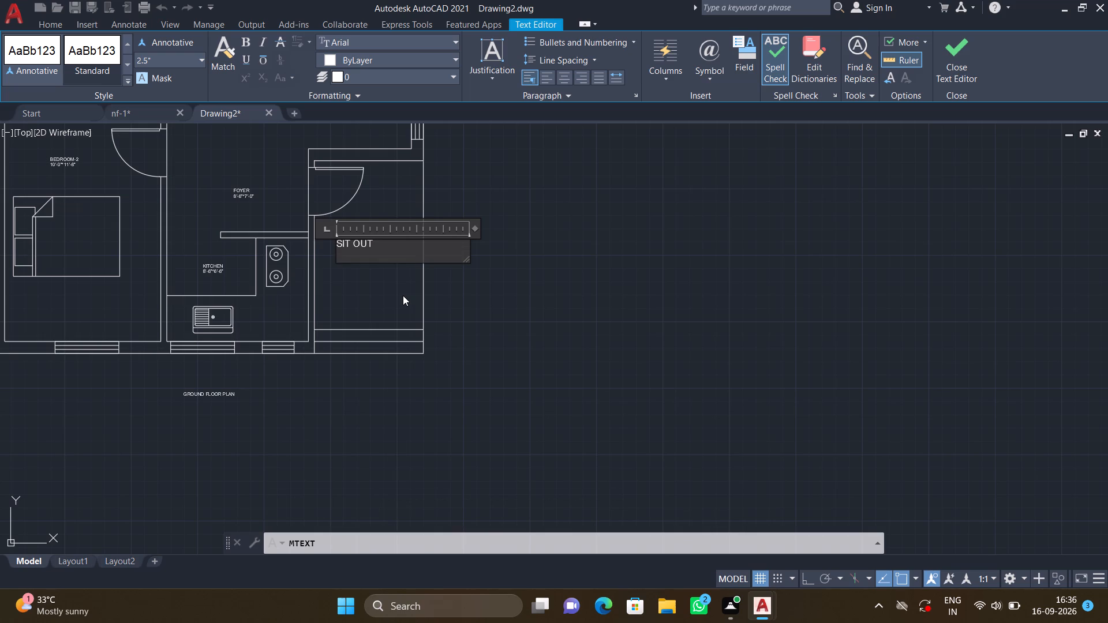
pyautogui.write('6\'-10"')
pyautogui.press('*')
pyautogui.write("11'")
pyautogui.press('-')
pyautogui.write('11"')
pyautogui.press('Return')
pyautogui.press('Escape')
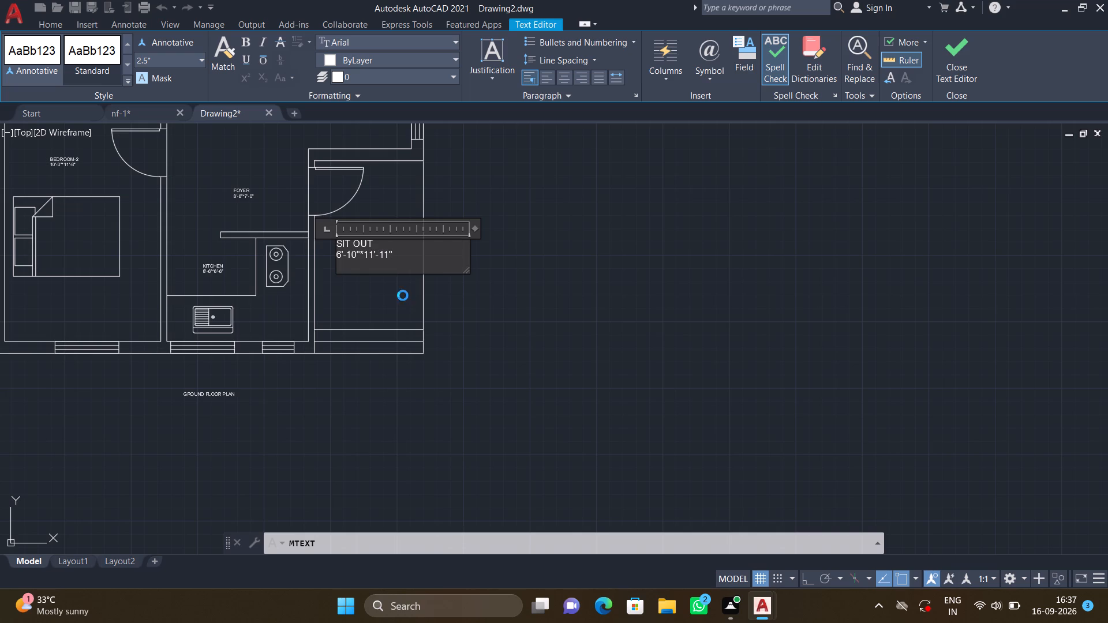
pyautogui.click(568, 302)
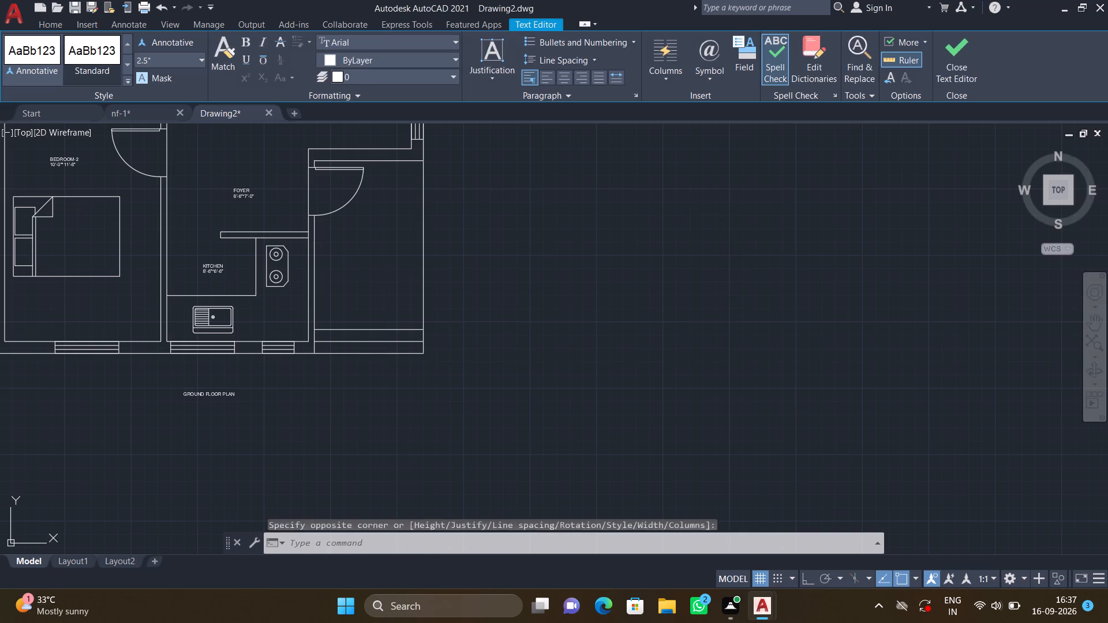
# Move the SIT OUT label southeast toward the middle of the sit-out.
pyautogui.scroll(2, 339, 269)
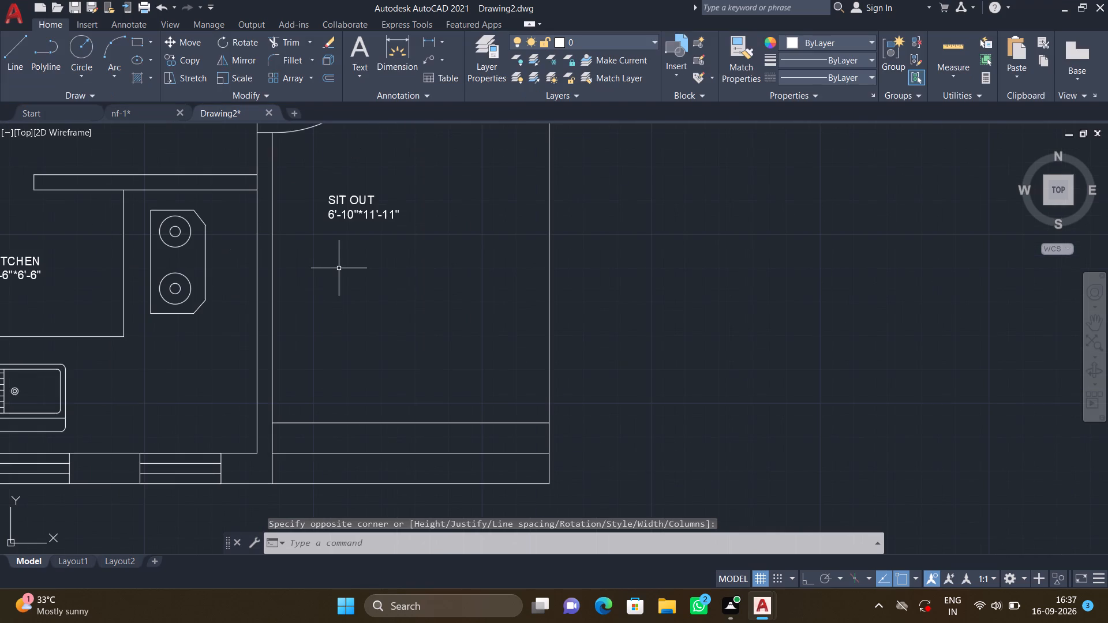
pyautogui.press('m')
pyautogui.press('Return')
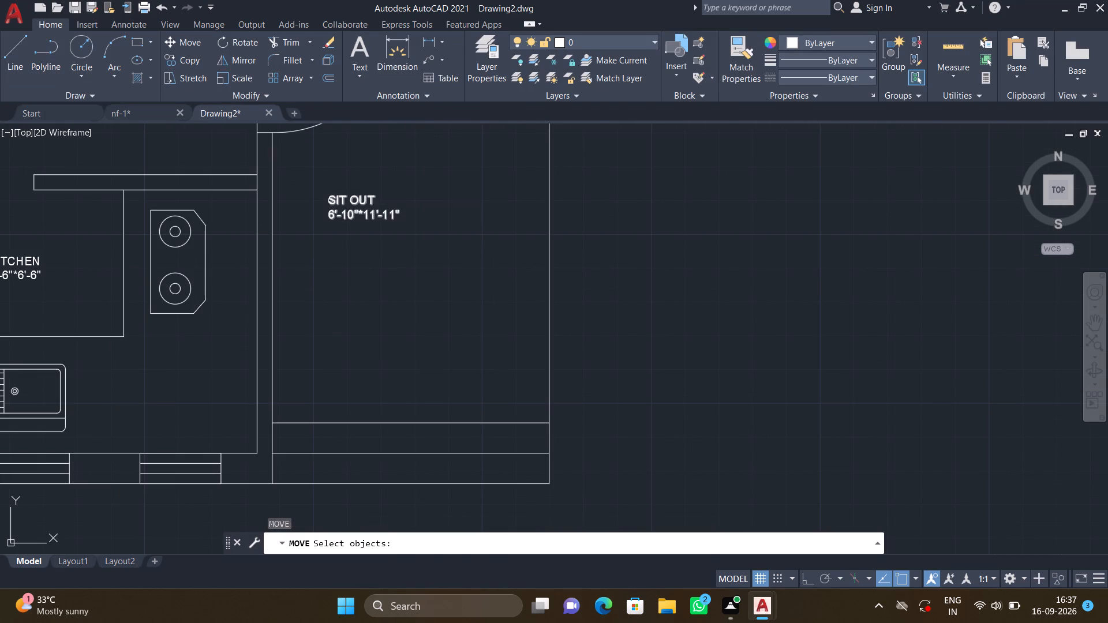
pyautogui.click(331, 201)
pyautogui.press('Return')
pyautogui.click(328, 195)
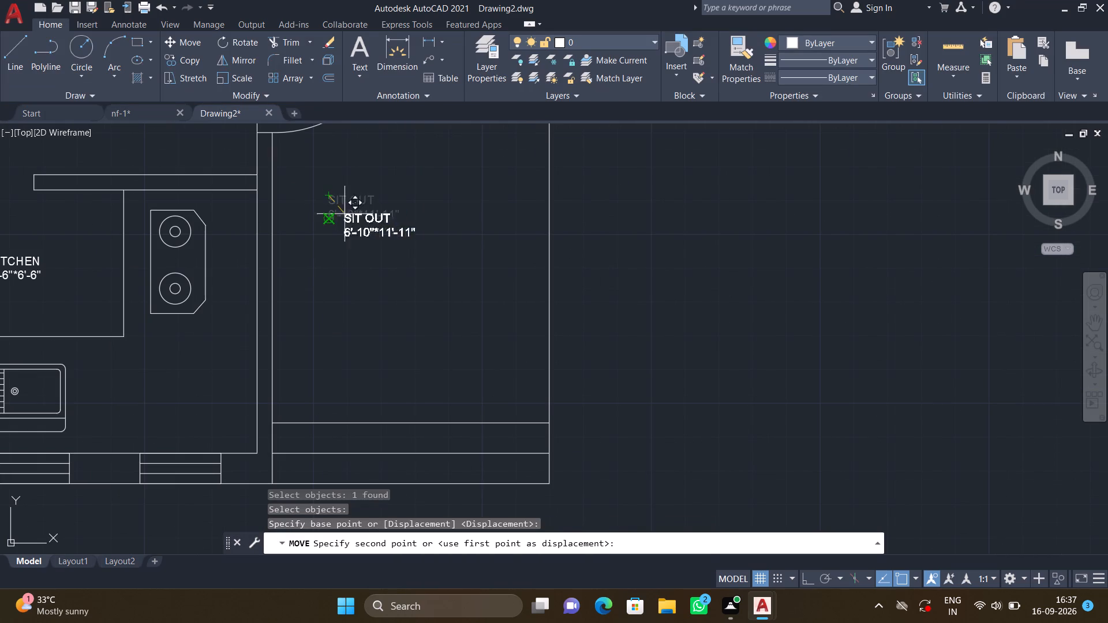
pyautogui.click(390, 264)
# Add a multiline text label ENTRY below the SIT OUT label, just above the entrance steps, and save it.
pyautogui.scroll(-1, 394, 304)
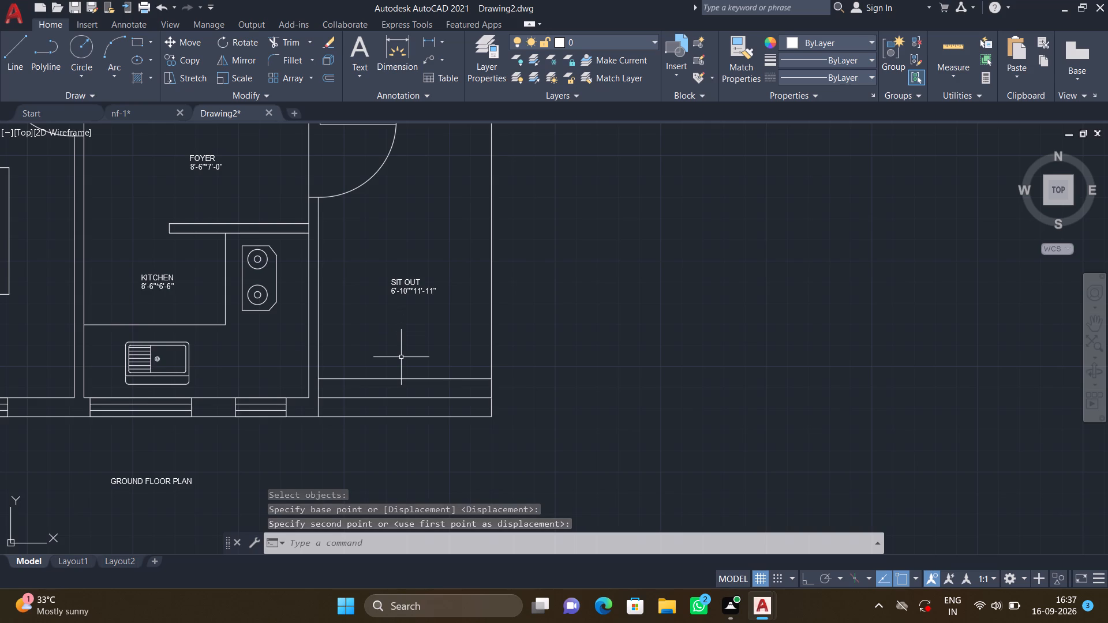
pyautogui.write('MT')
pyautogui.press('Return')
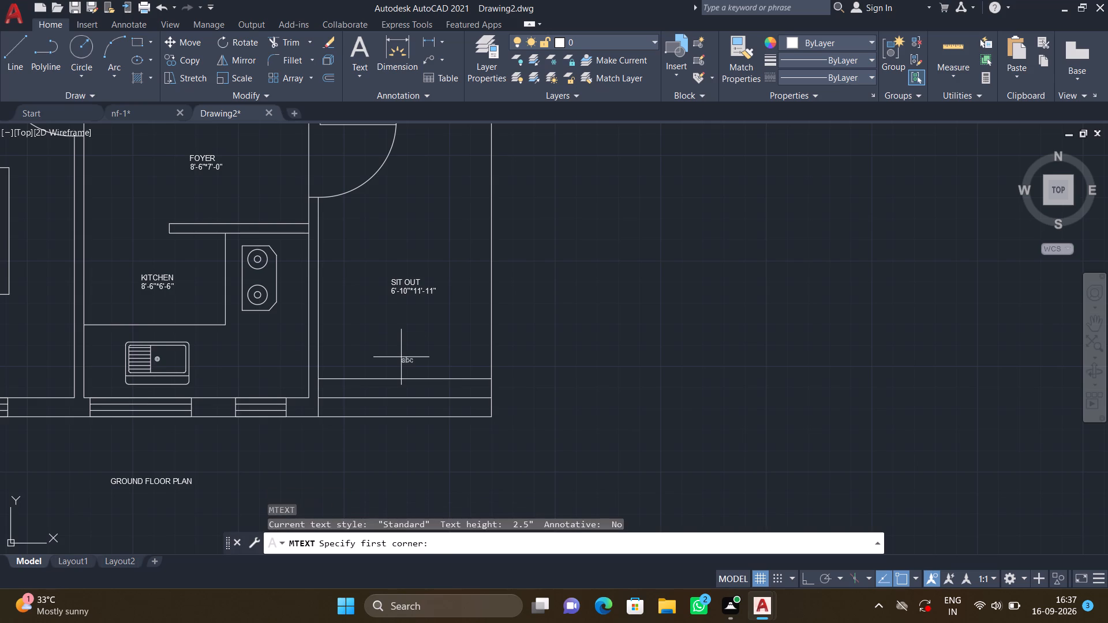
pyautogui.click(370, 356)
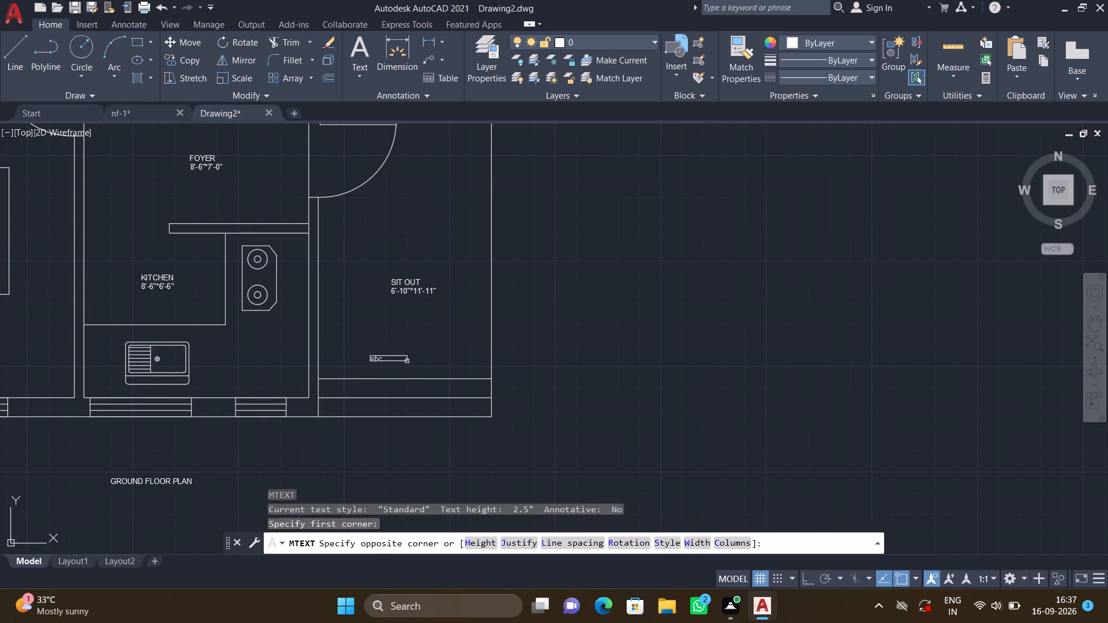
pyautogui.click(435, 363)
pyautogui.write('ENTRY')
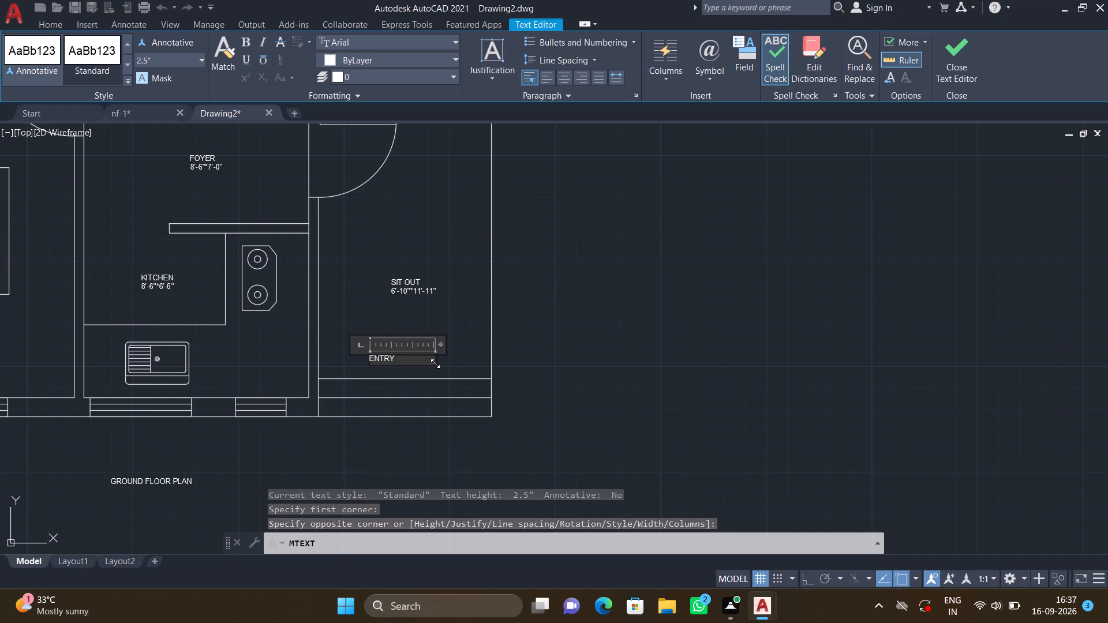
pyautogui.press('Return')
pyautogui.press('Escape')
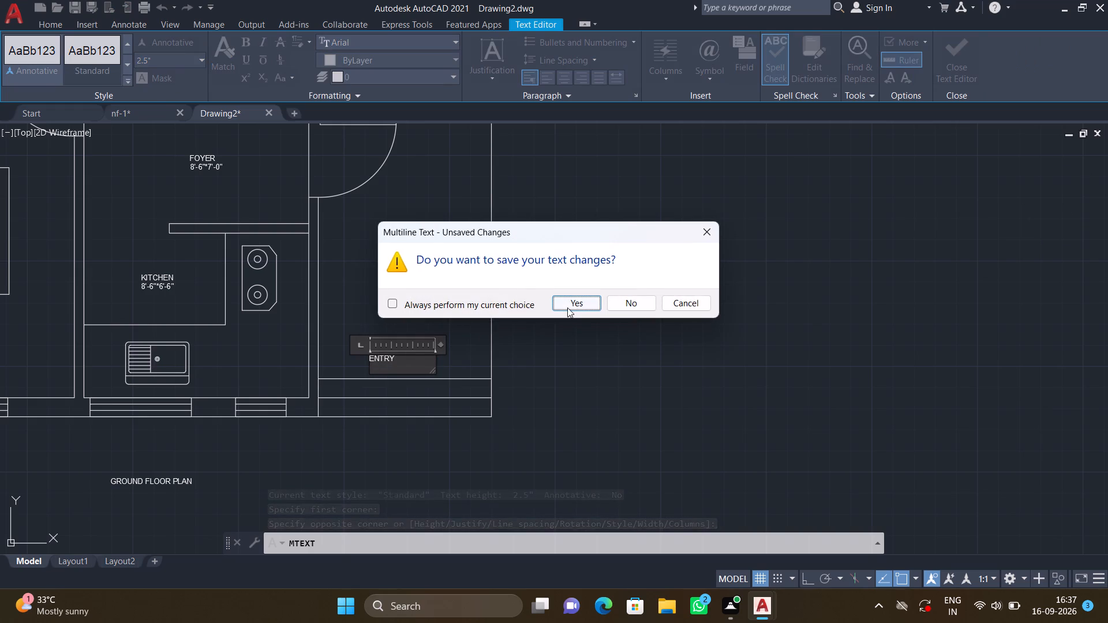
pyautogui.click(567, 307)
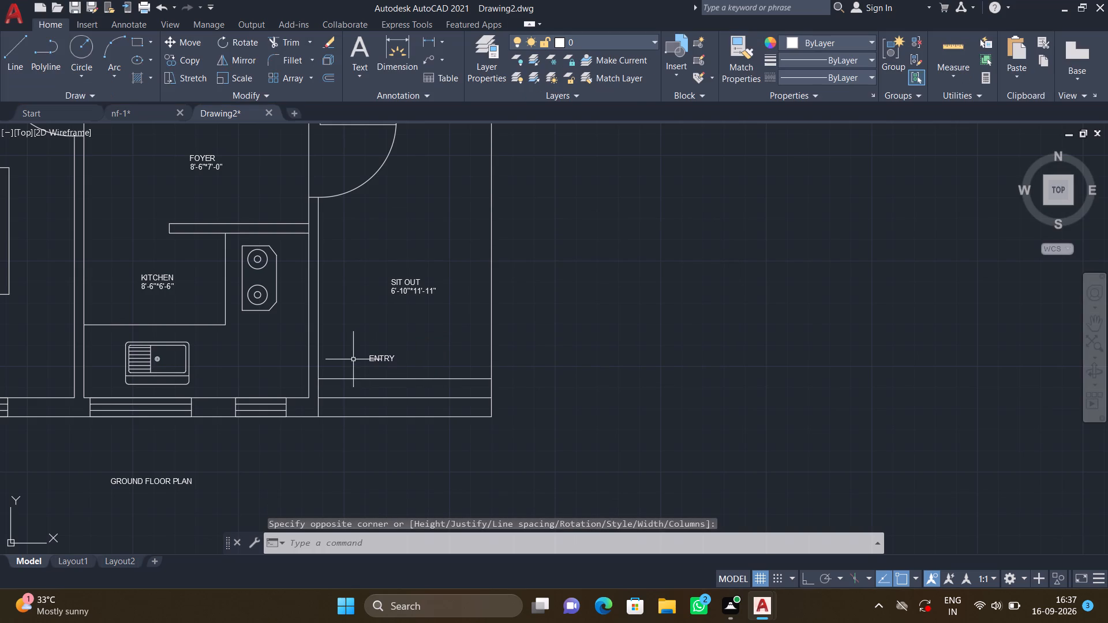
# Move the ENTRY label east so it sits beneath the SIT OUT label.
pyautogui.press('m')
pyautogui.press('Return')
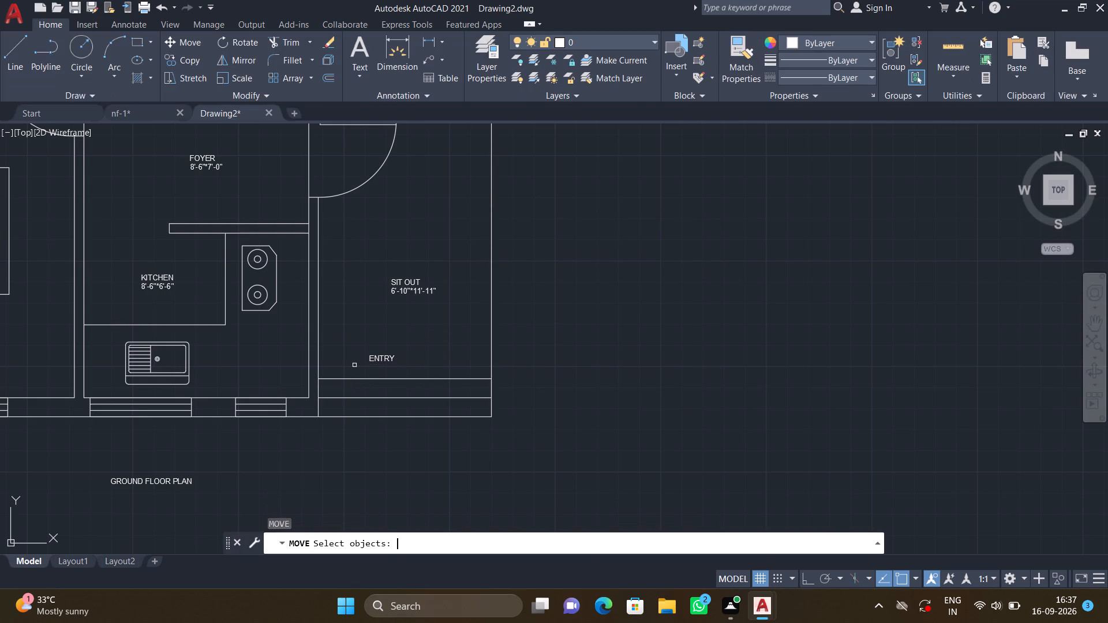
pyautogui.scroll(2, 399, 359)
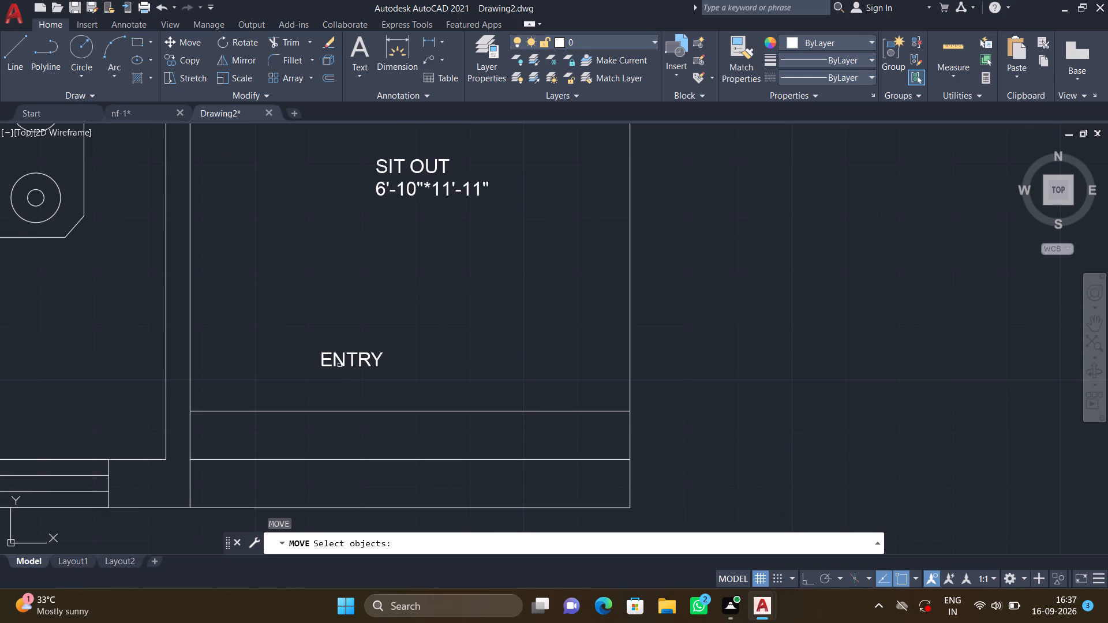
pyautogui.click(330, 355)
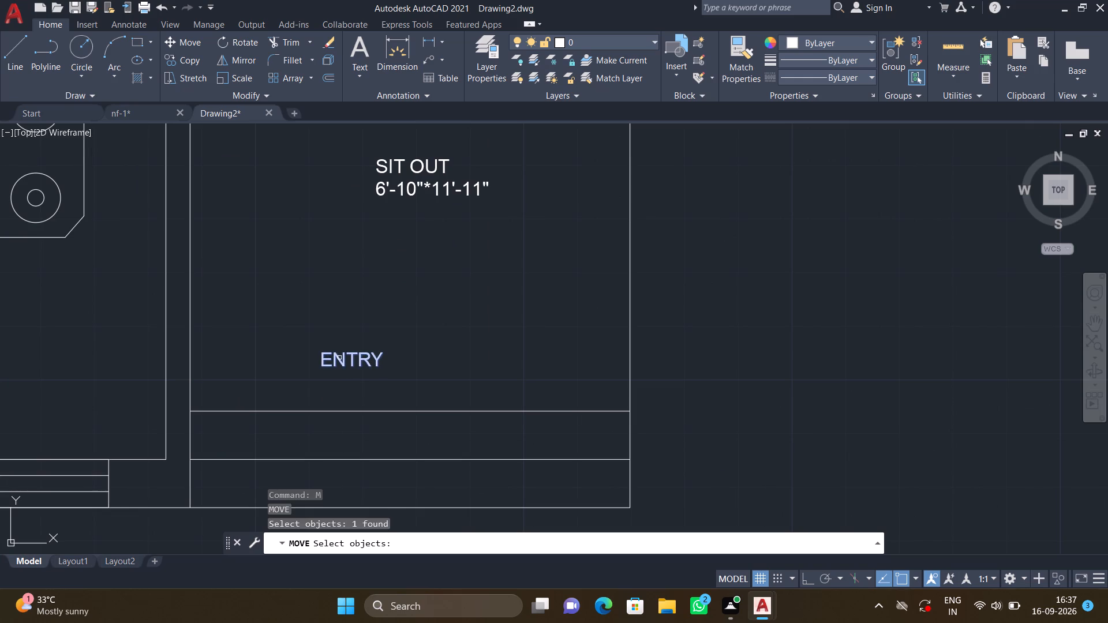
pyautogui.press('Return')
pyautogui.click(321, 352)
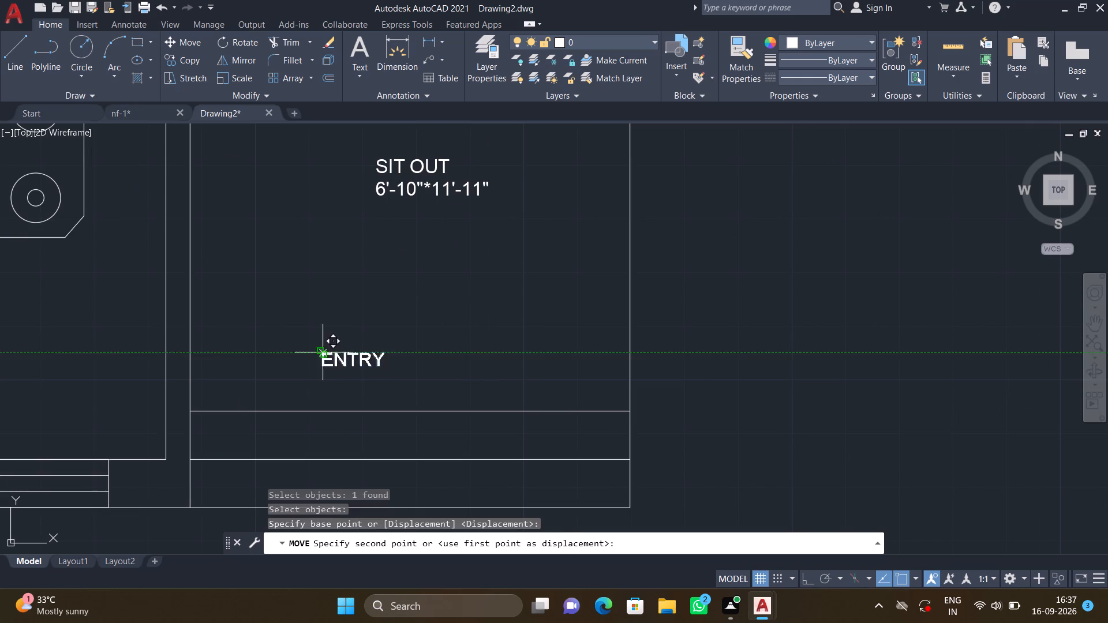
pyautogui.click(399, 361)
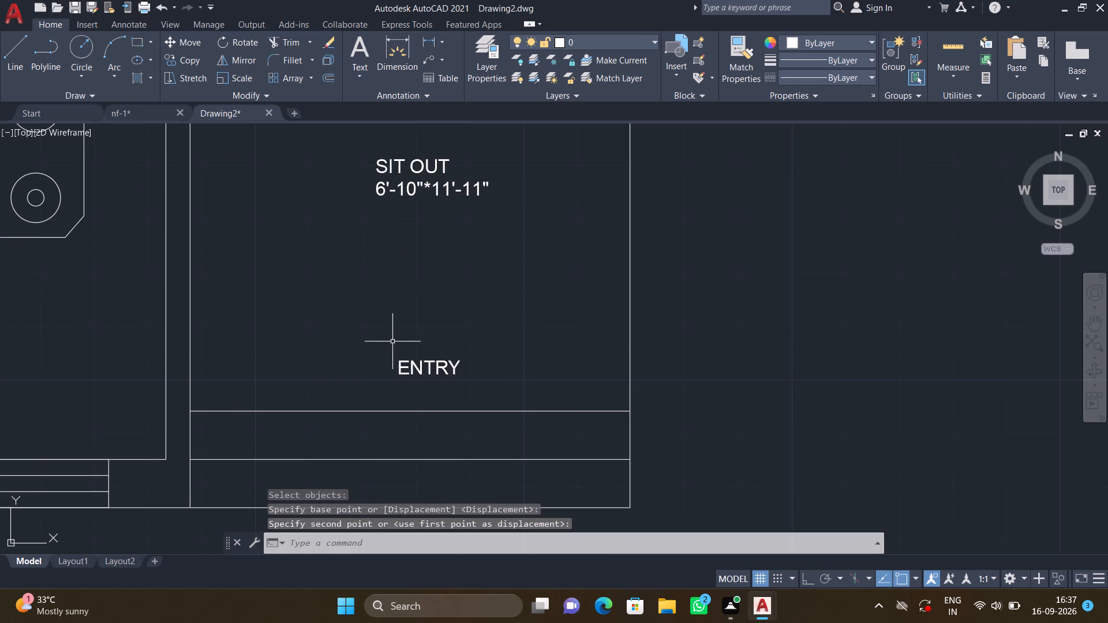
# With ortho mode on, draw a short horizontal line between the ENTRY label and the top step line.
pyautogui.scroll(-1, 394, 341)
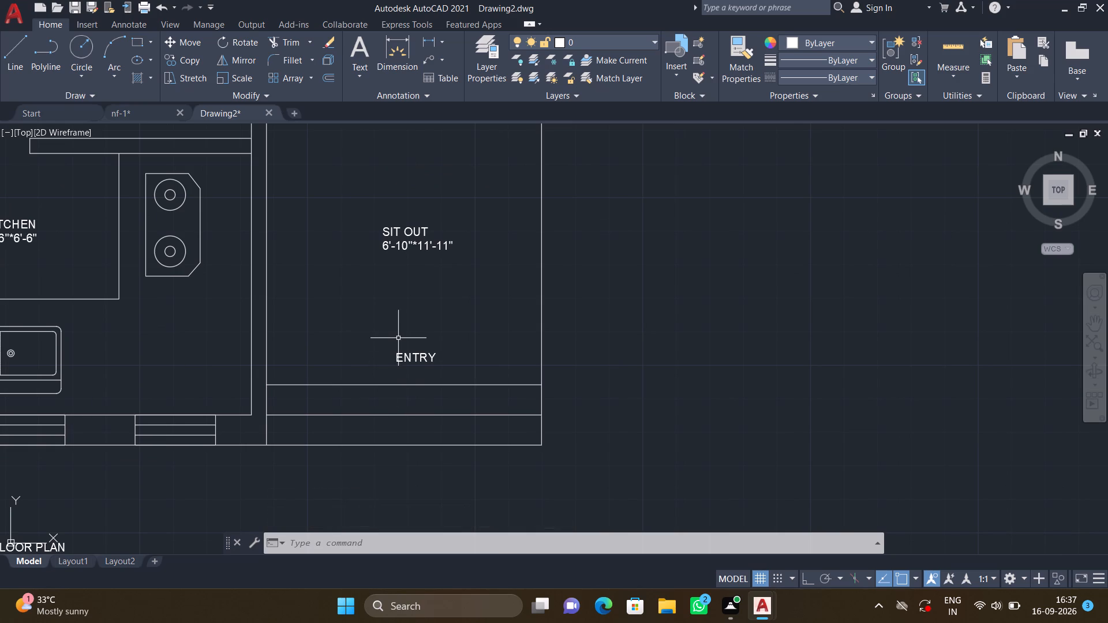
pyautogui.press('F8')
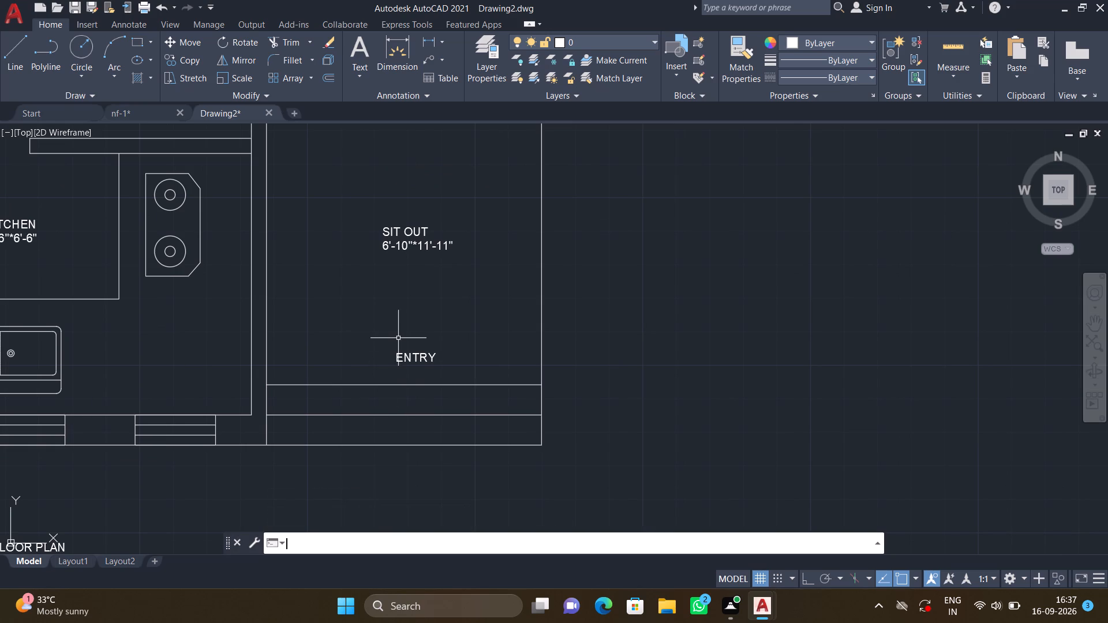
pyautogui.press('l')
pyautogui.press('Return')
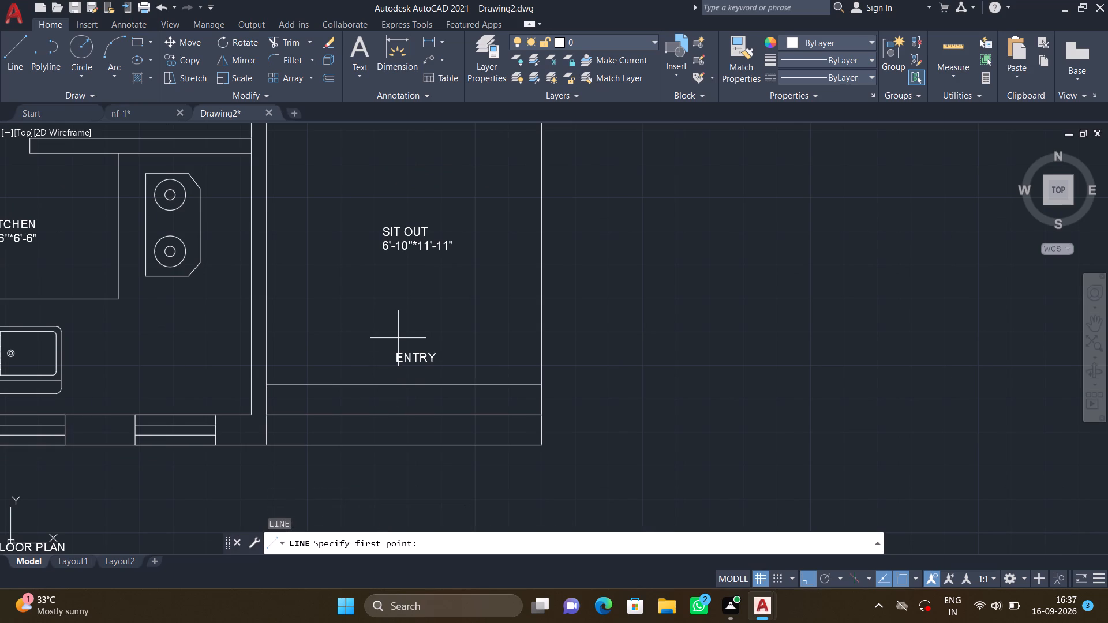
pyautogui.scroll(3, 402, 380)
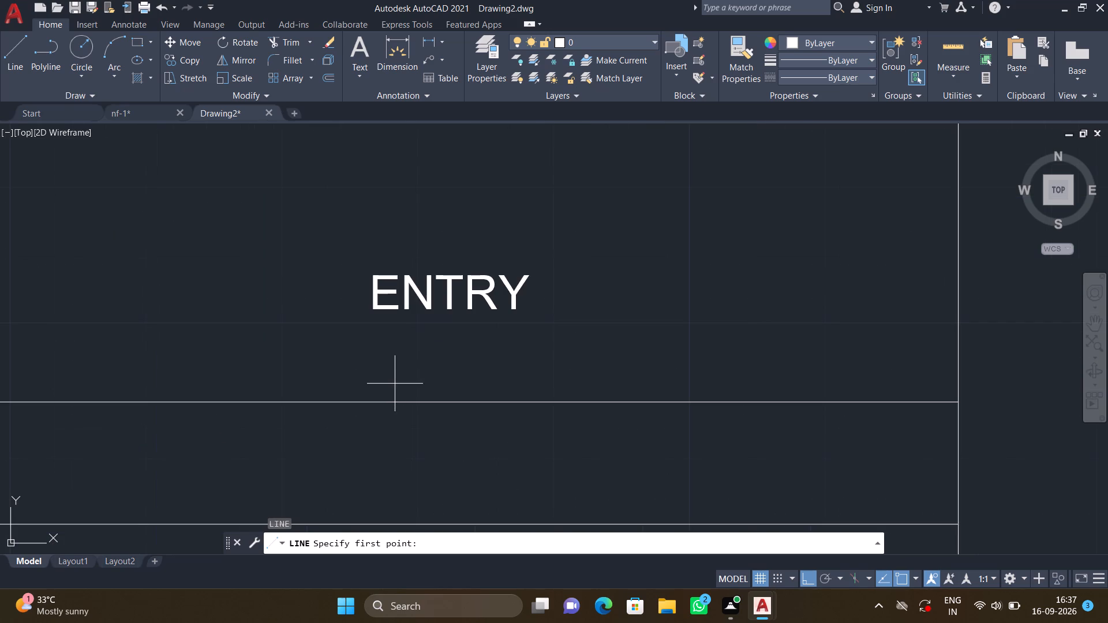
pyautogui.click(398, 385)
pyautogui.click(467, 382)
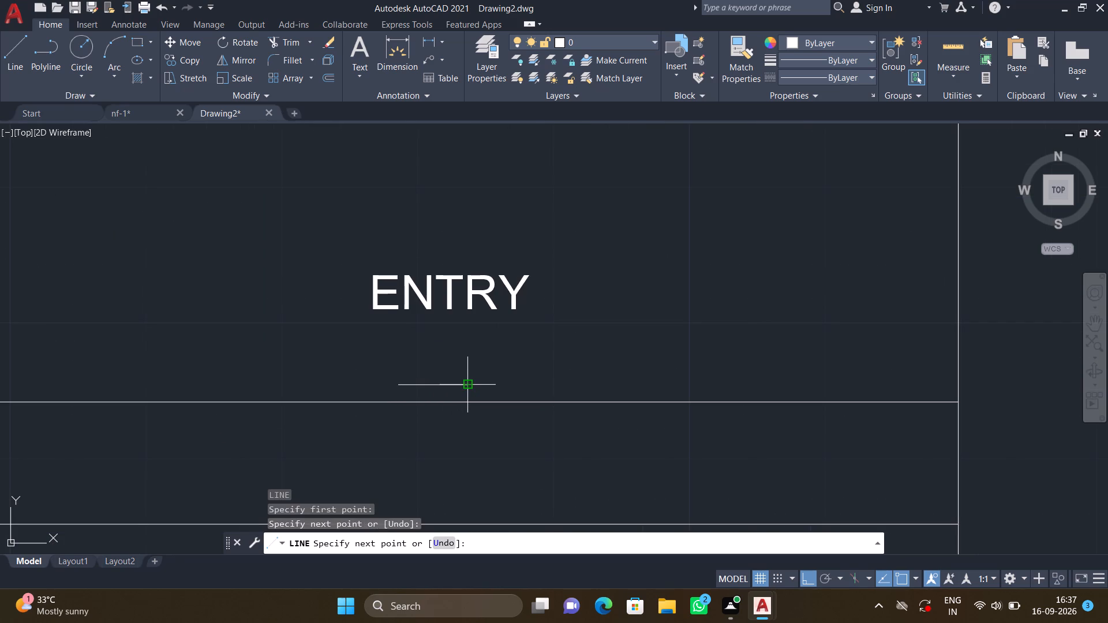
pyautogui.press('Return')
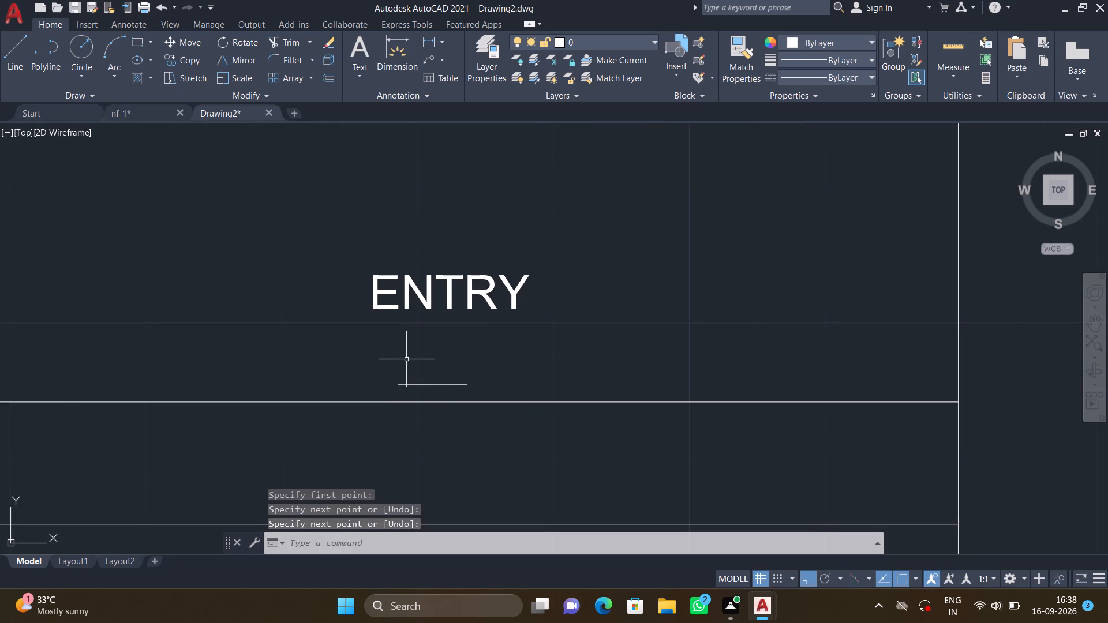
# With ortho mode off, draw two sloping lines from the ends of the short line to an apex, forming a triangle below ENTRY.
pyautogui.press('F8')
pyautogui.press('l')
pyautogui.press('Return')
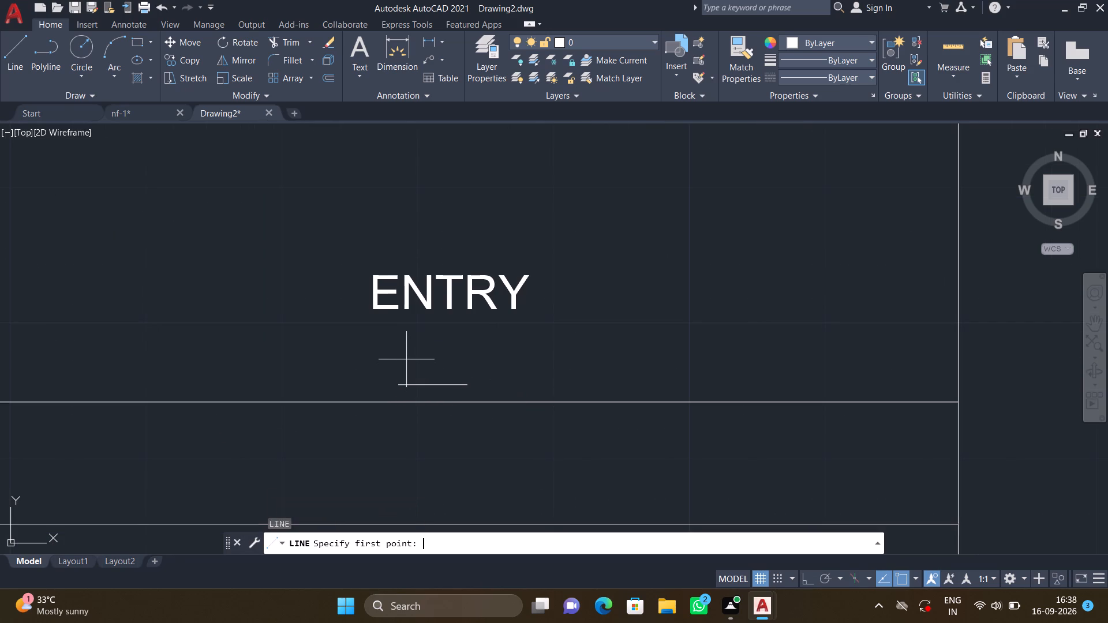
pyautogui.click(395, 387)
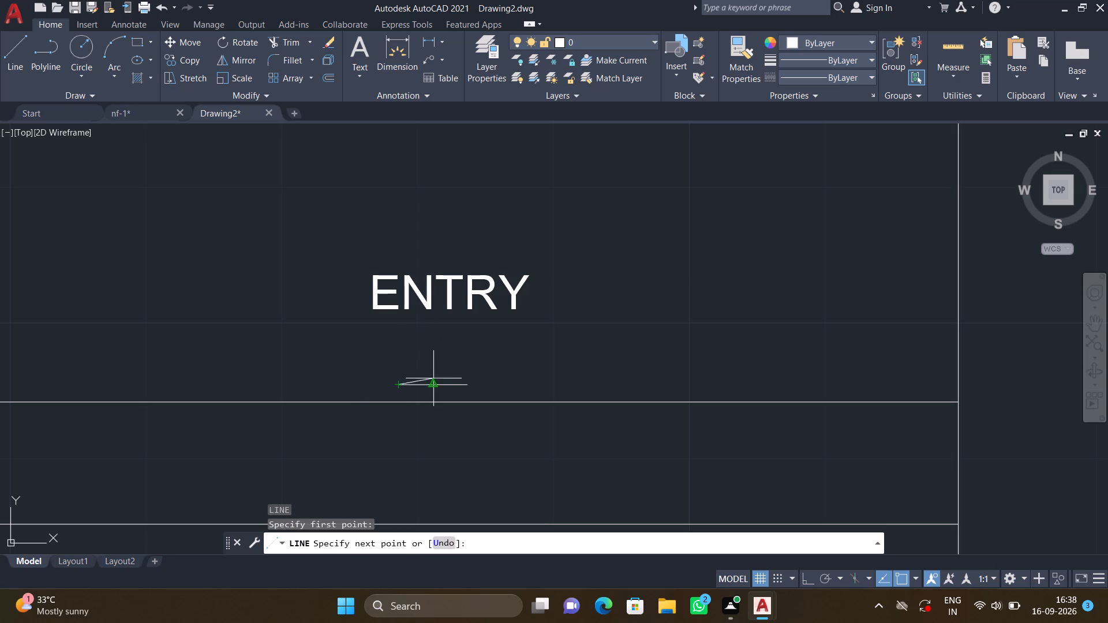
pyautogui.click(431, 348)
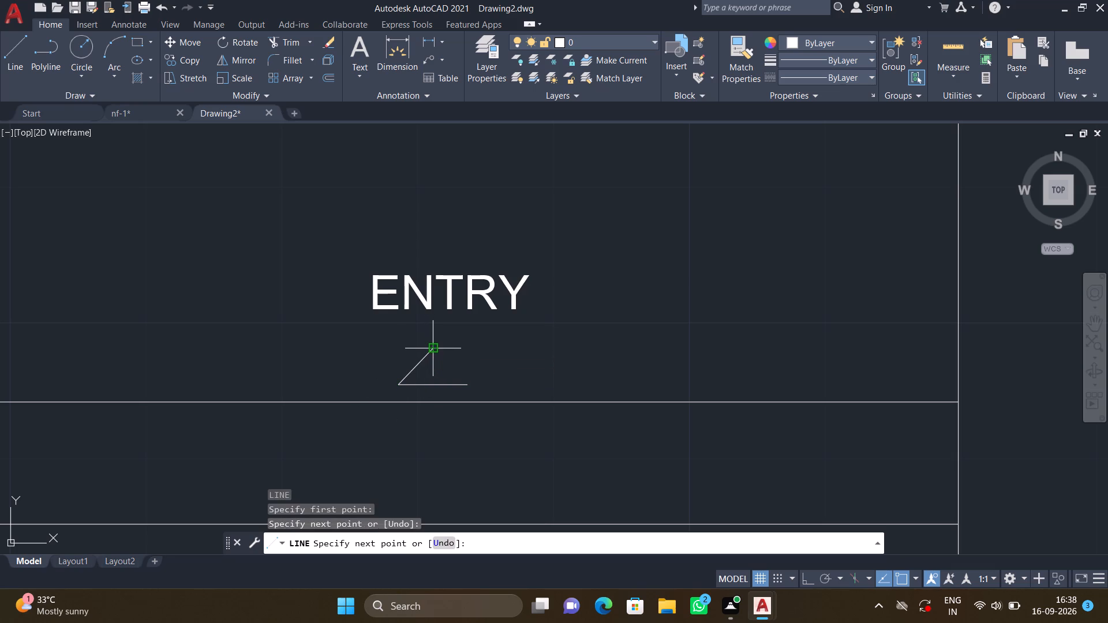
pyautogui.press('space')
pyautogui.press('space')
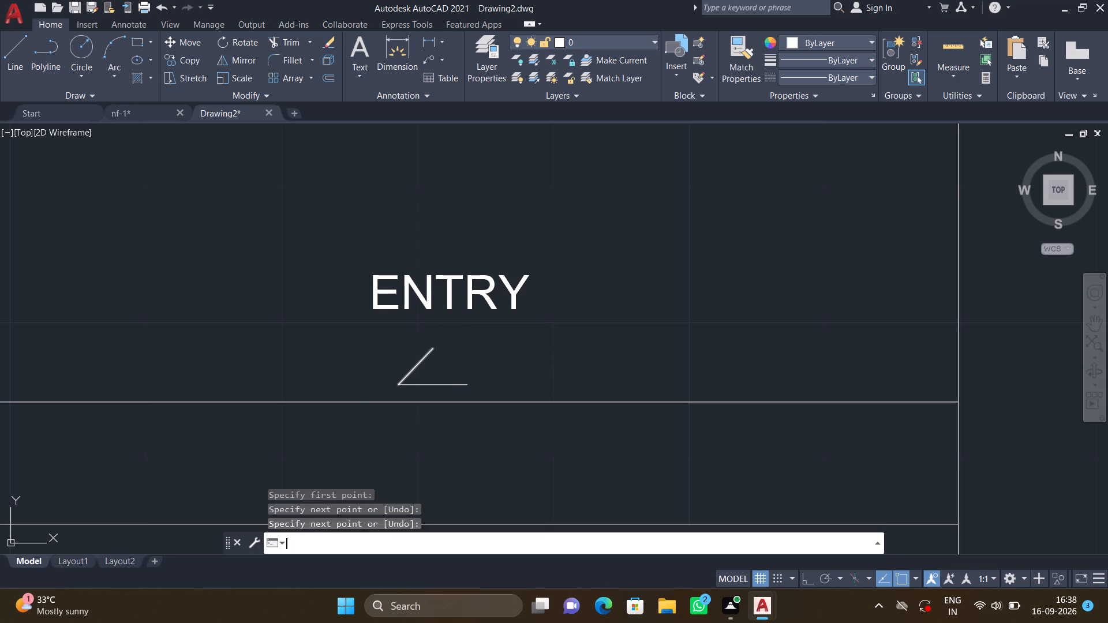
pyautogui.click(435, 352)
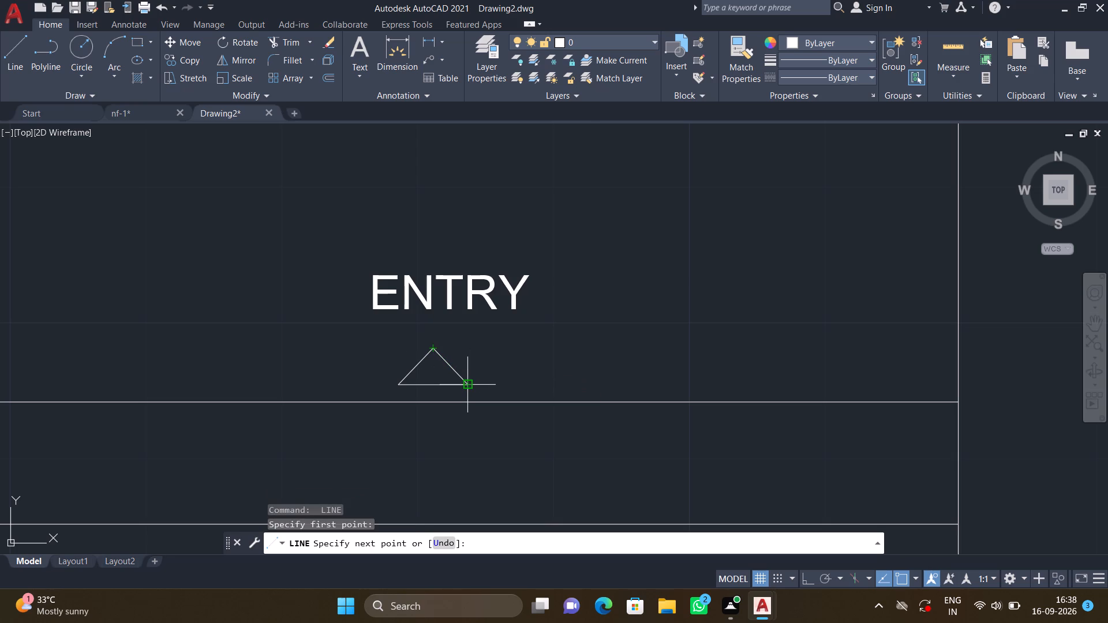
pyautogui.click(470, 381)
pyautogui.press('Return')
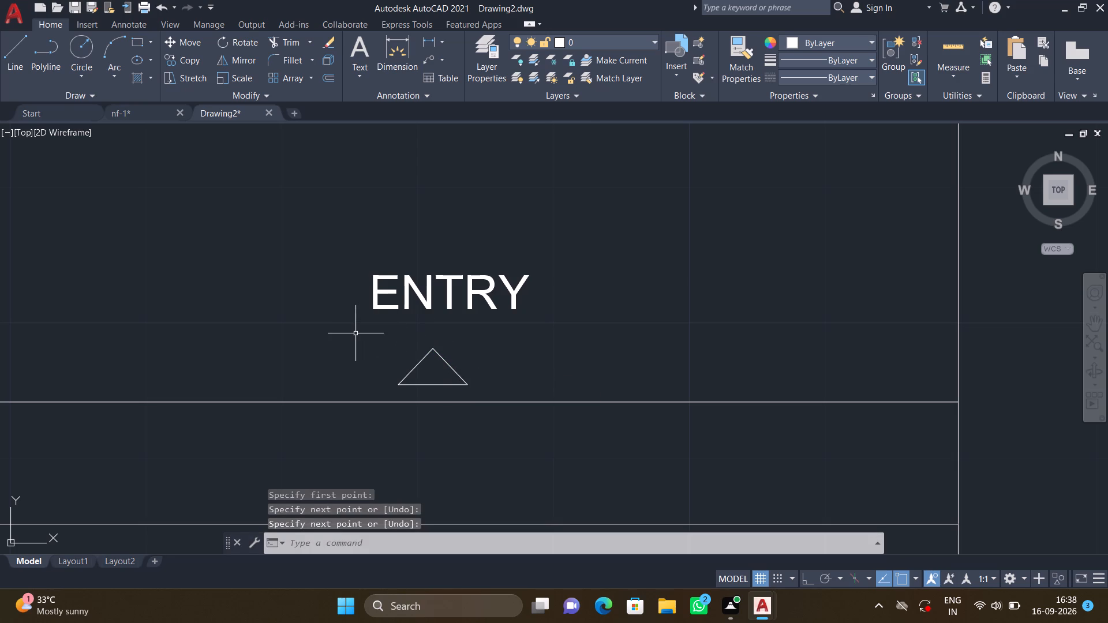
# Fill the entry marker triangle with a SOLID hatch.
pyautogui.press('h')
pyautogui.press('Return')
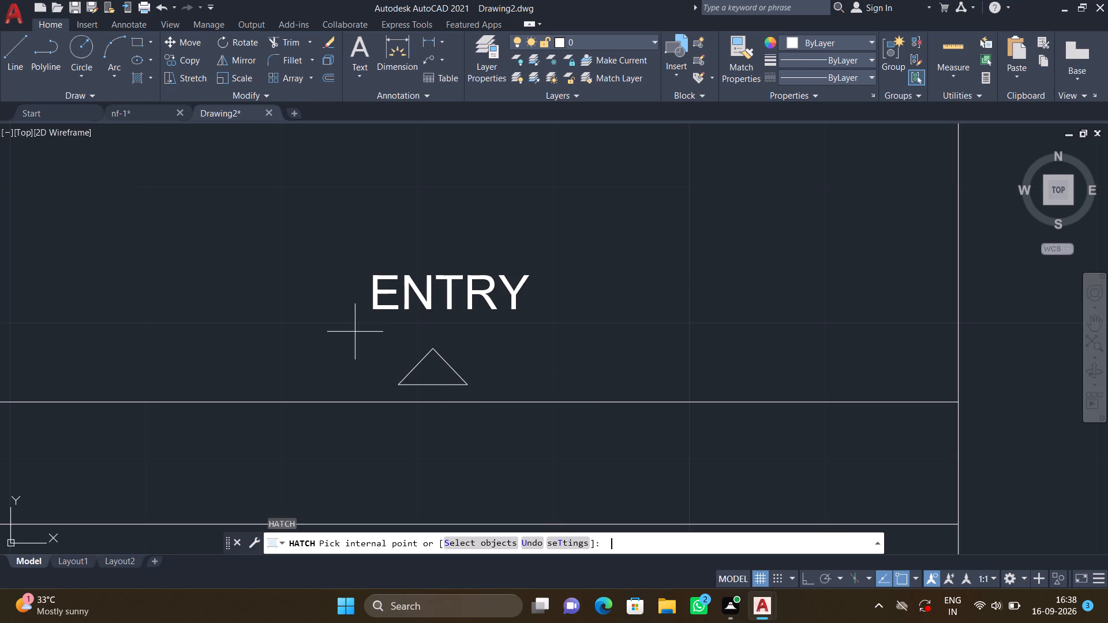
pyautogui.click(132, 60)
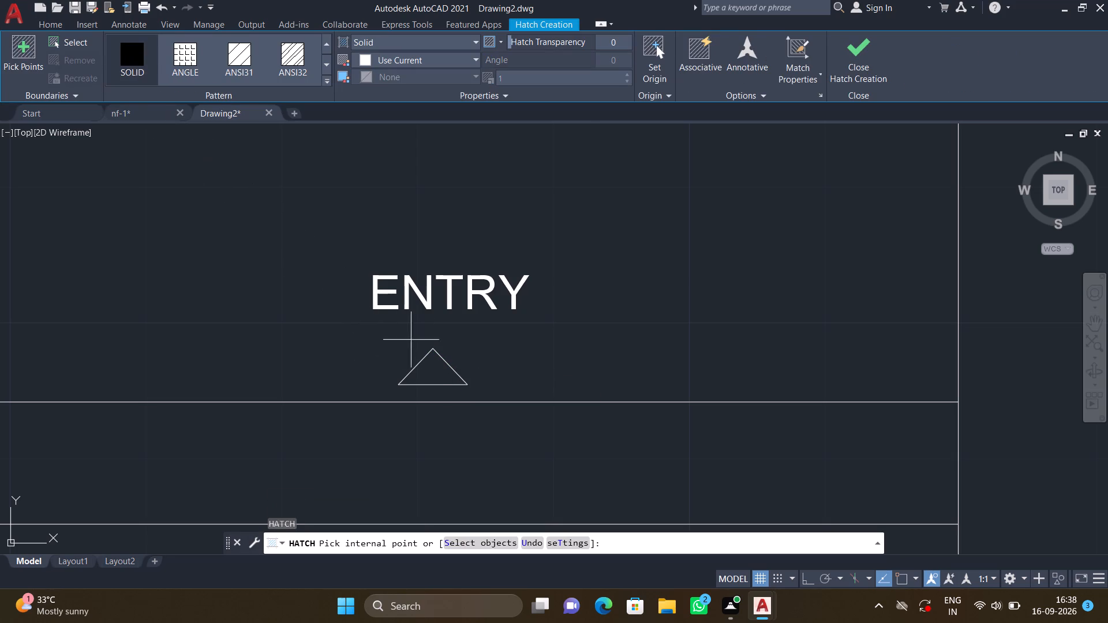
pyautogui.click(436, 370)
pyautogui.press('Return')
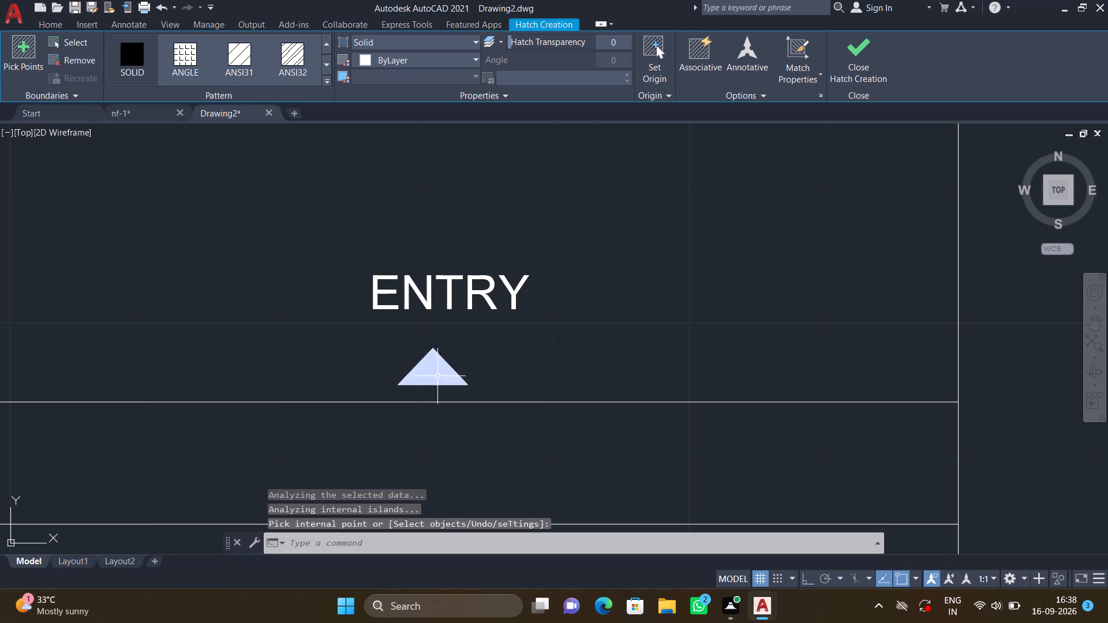
# Add a two-line multiline text label TOILET, 6'-0"*4'-0", in the toilet beside the staircase, and save it.
pyautogui.scroll(-2, 420, 339)
pyautogui.scroll(-2, 372, 363)
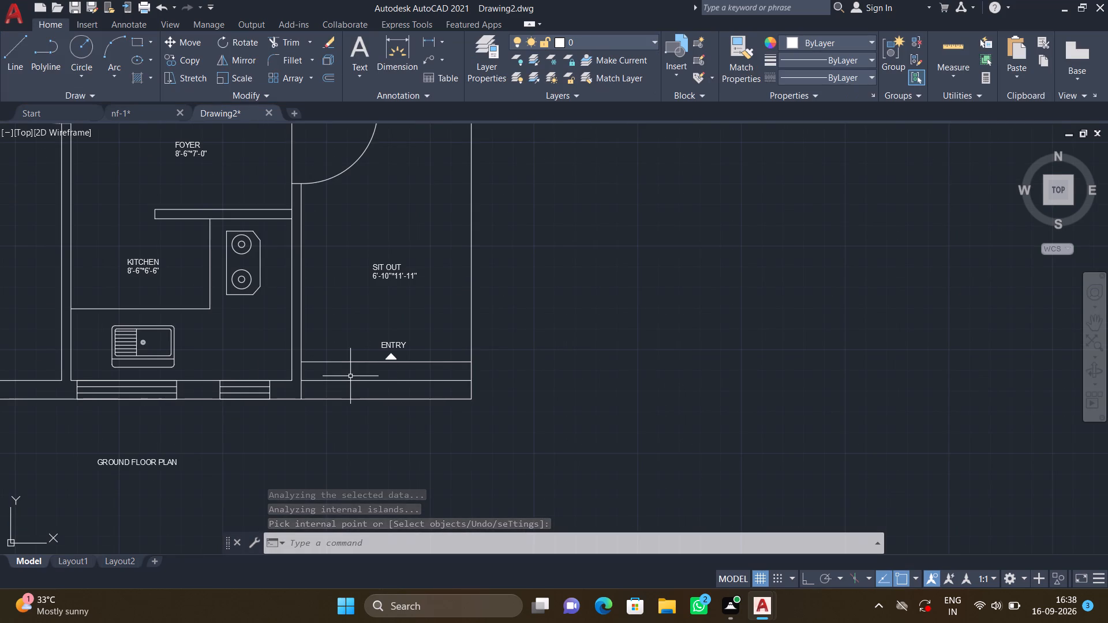
pyautogui.scroll(-1, 341, 406)
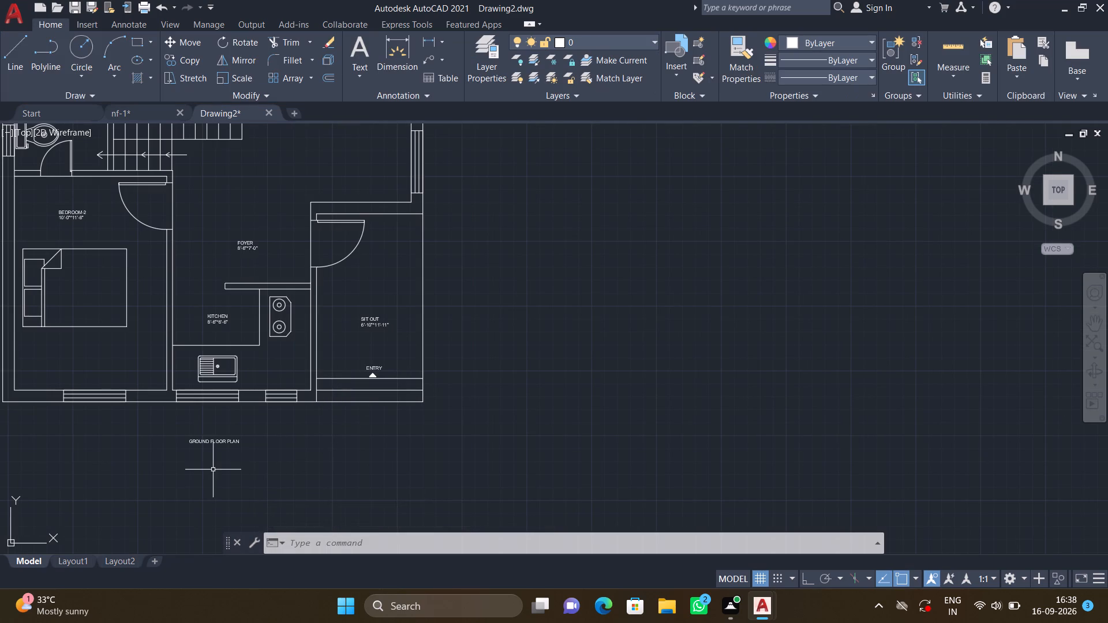
pyautogui.moveTo(181, 454); pyautogui.dragTo(356, 512, button='middle')
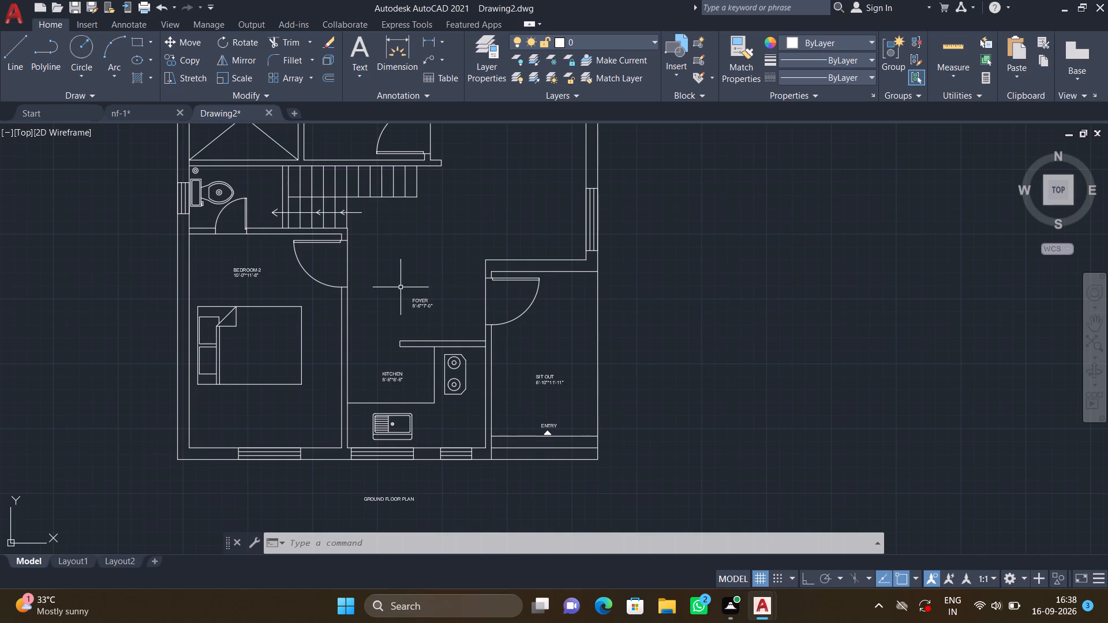
pyautogui.scroll(2, 222, 181)
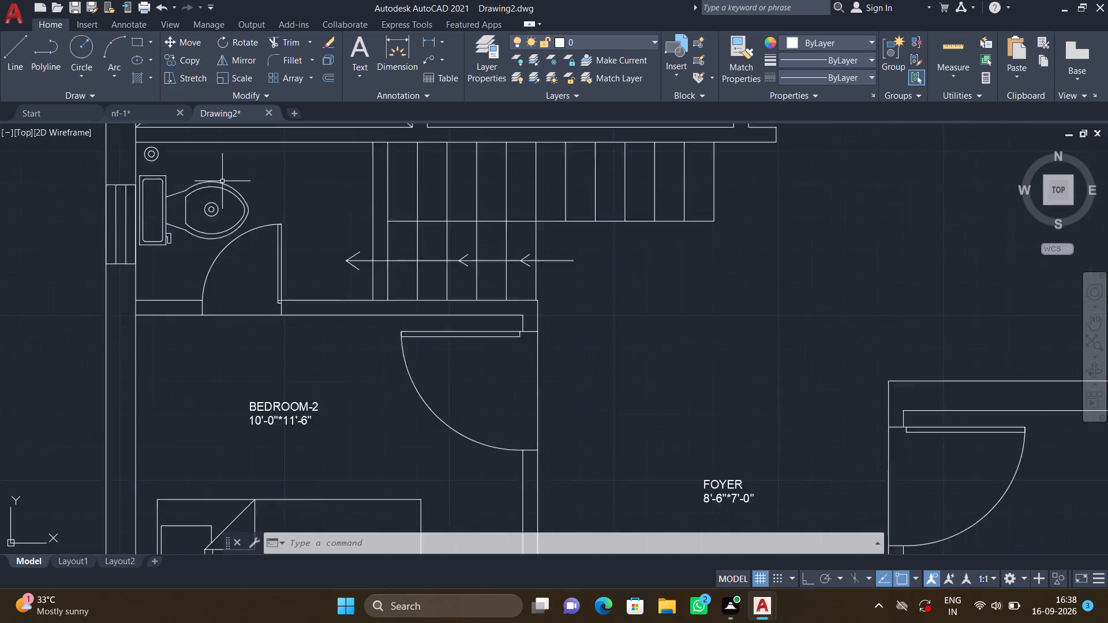
pyautogui.scroll(2, 222, 181)
pyautogui.scroll(-2, 279, 181)
pyautogui.moveTo(284, 177); pyautogui.dragTo(302, 246, button='middle')
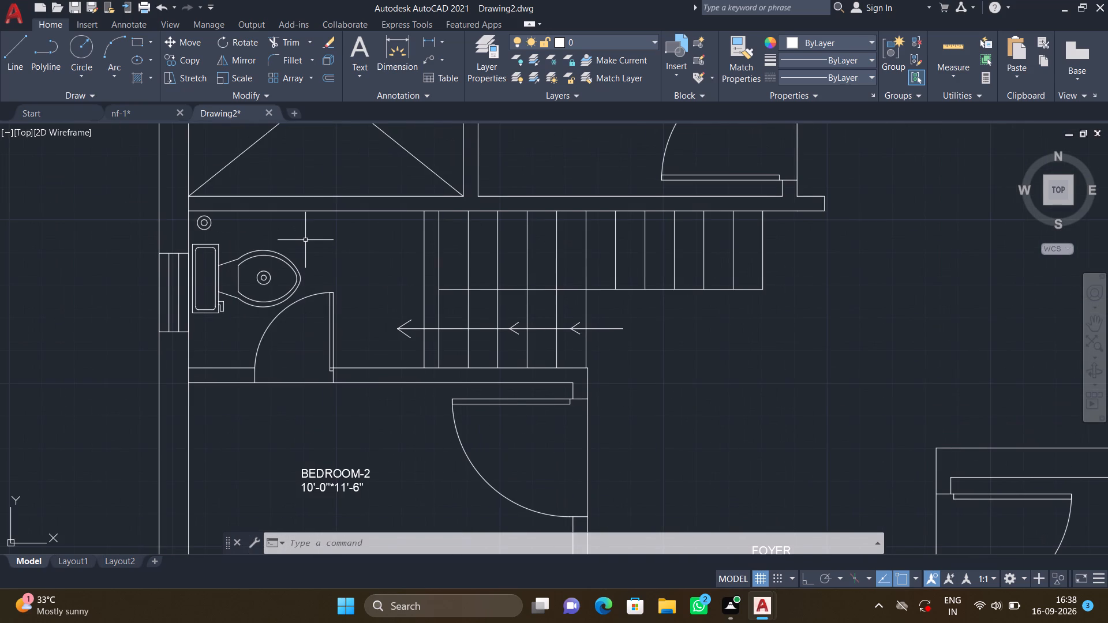
pyautogui.write('MT')
pyautogui.press('Return')
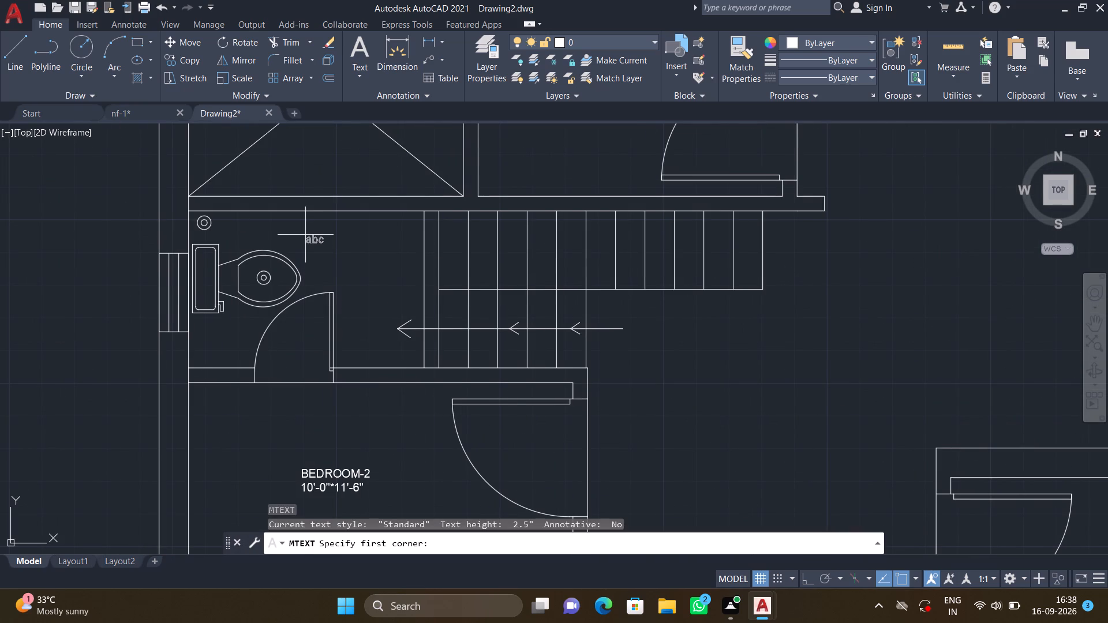
pyautogui.scroll(2, 294, 232)
pyautogui.click(295, 224)
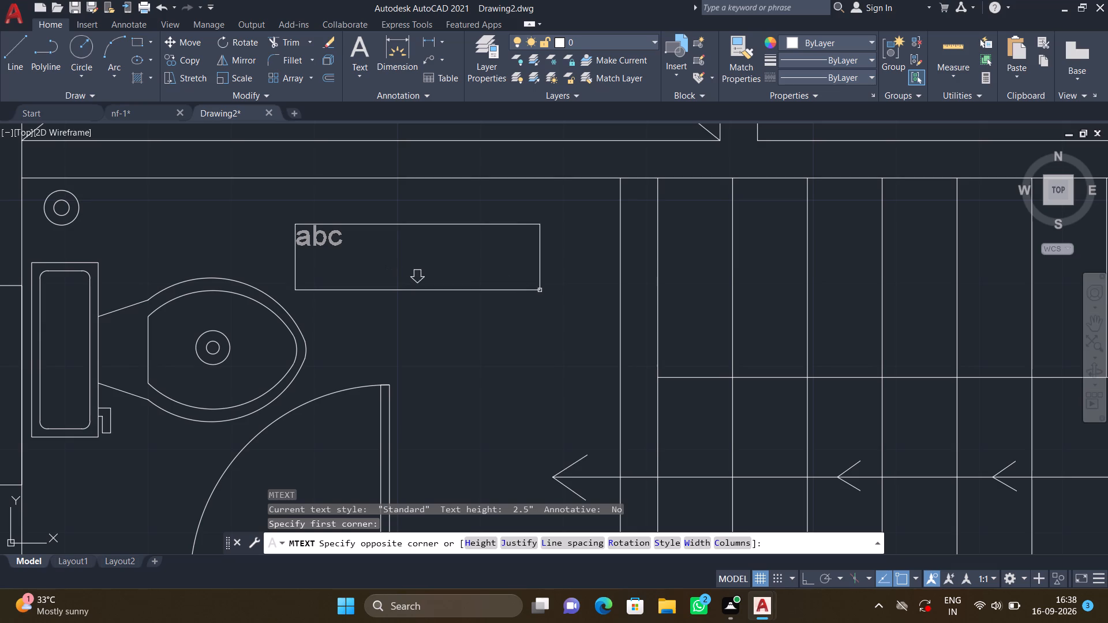
pyautogui.click(541, 290)
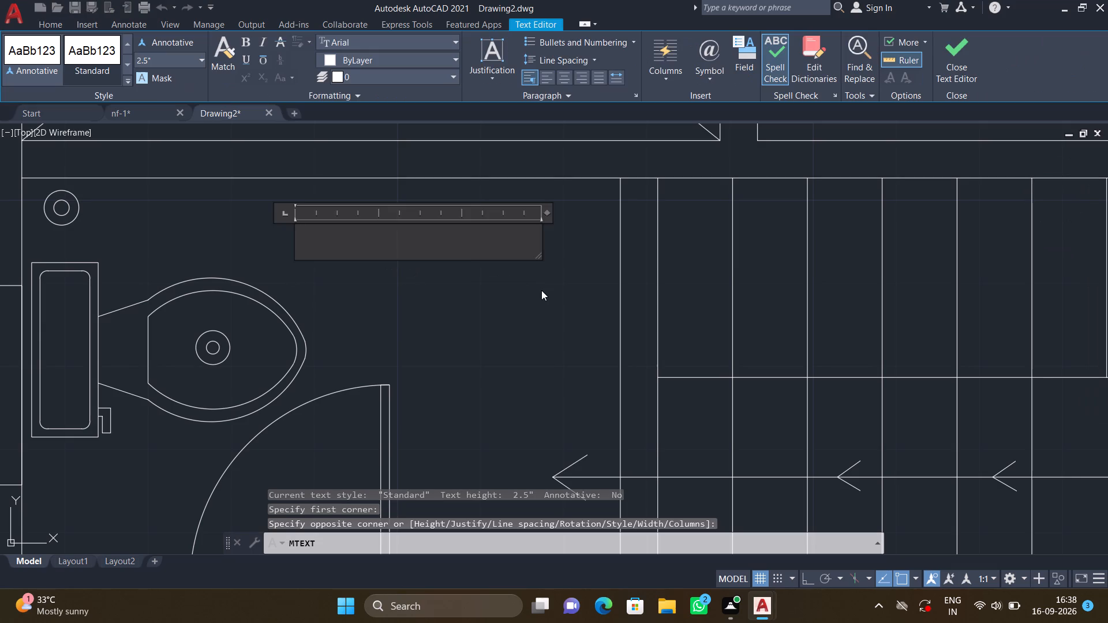
pyautogui.write('TI')
pyautogui.press('BackSpace')
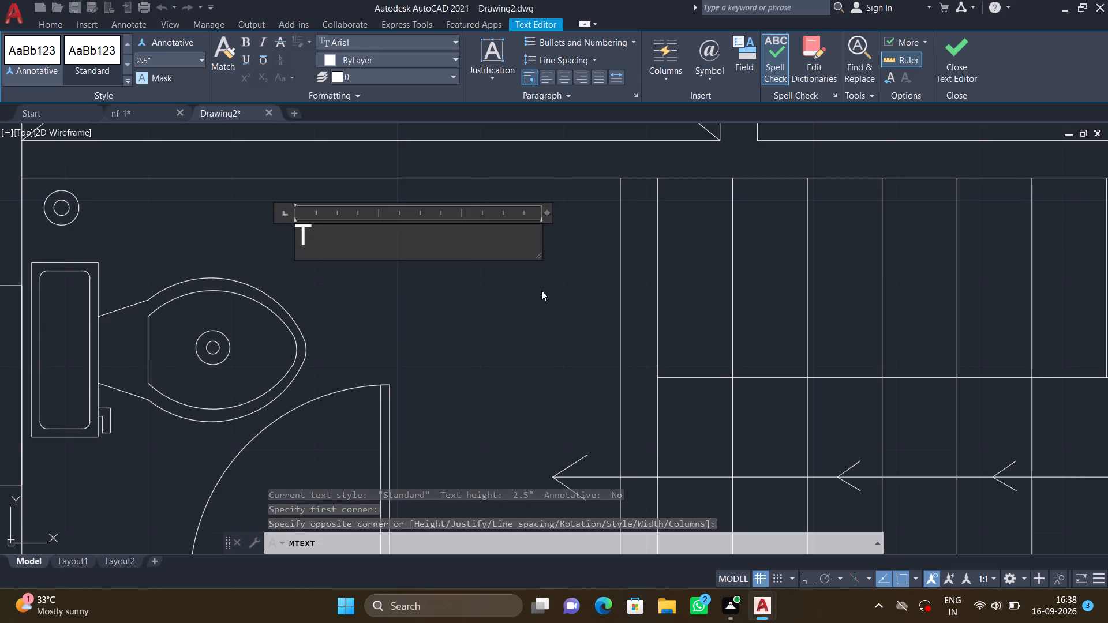
pyautogui.write('OILET')
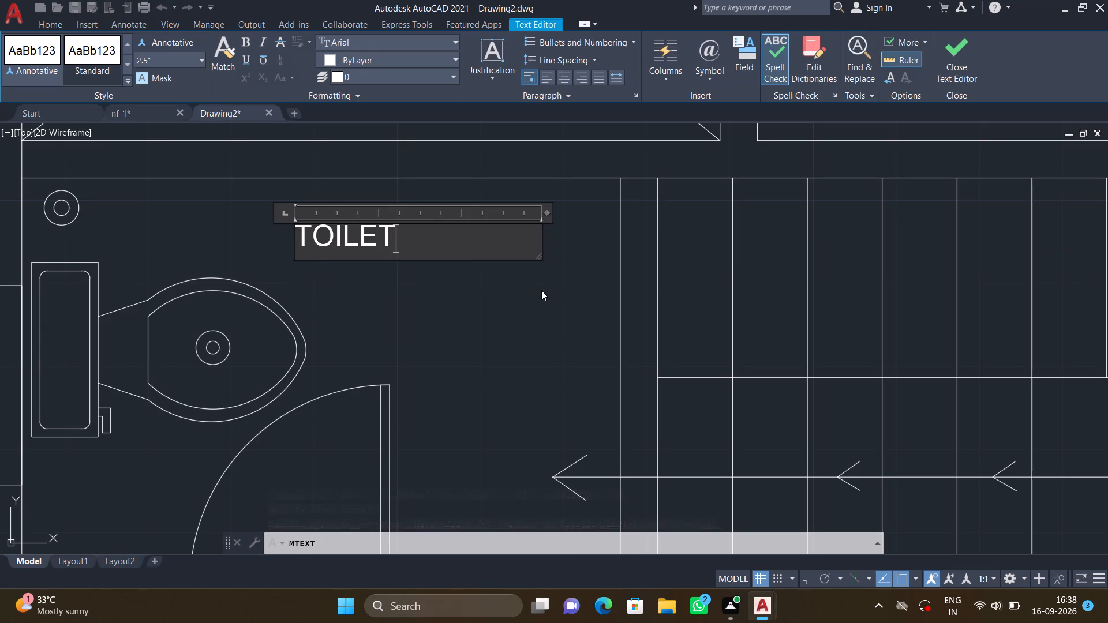
pyautogui.press('Return')
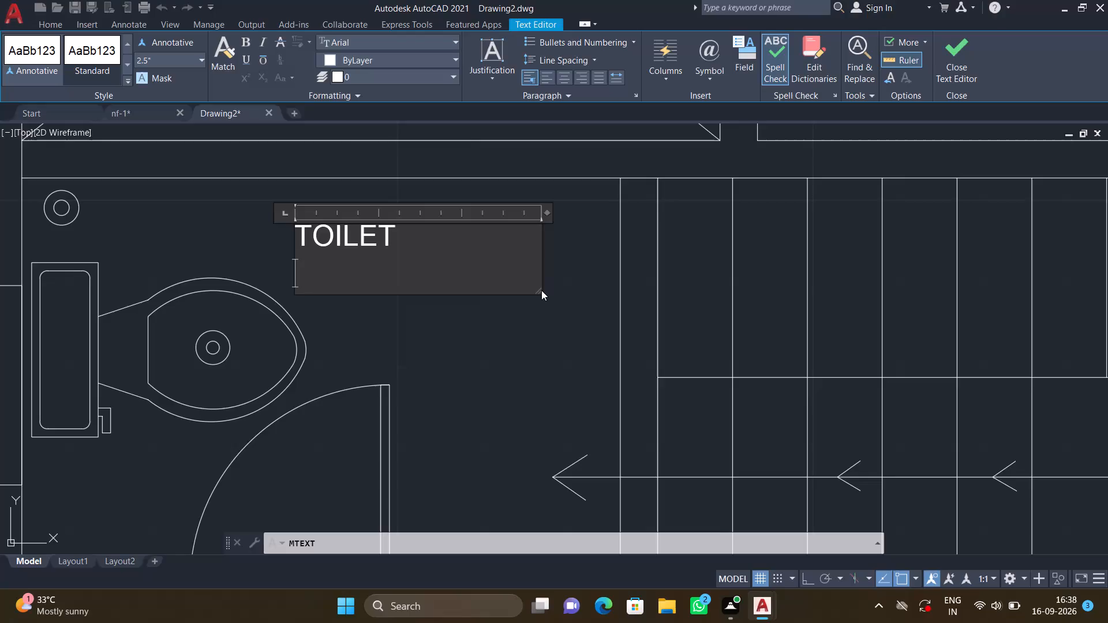
pyautogui.write("6'")
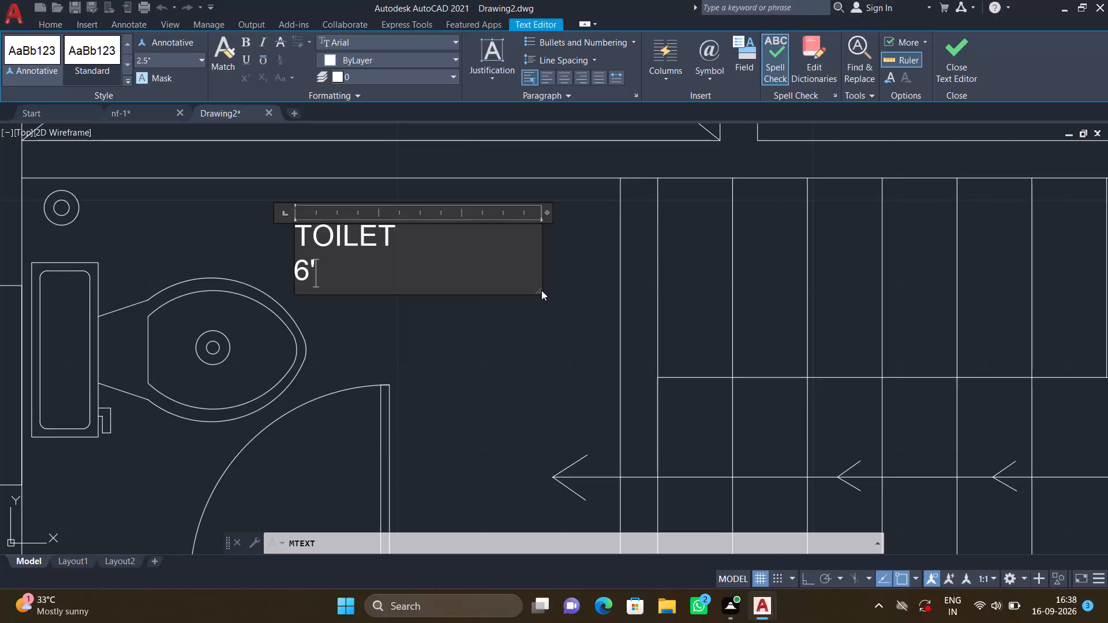
pyautogui.write('-0"')
pyautogui.press('*')
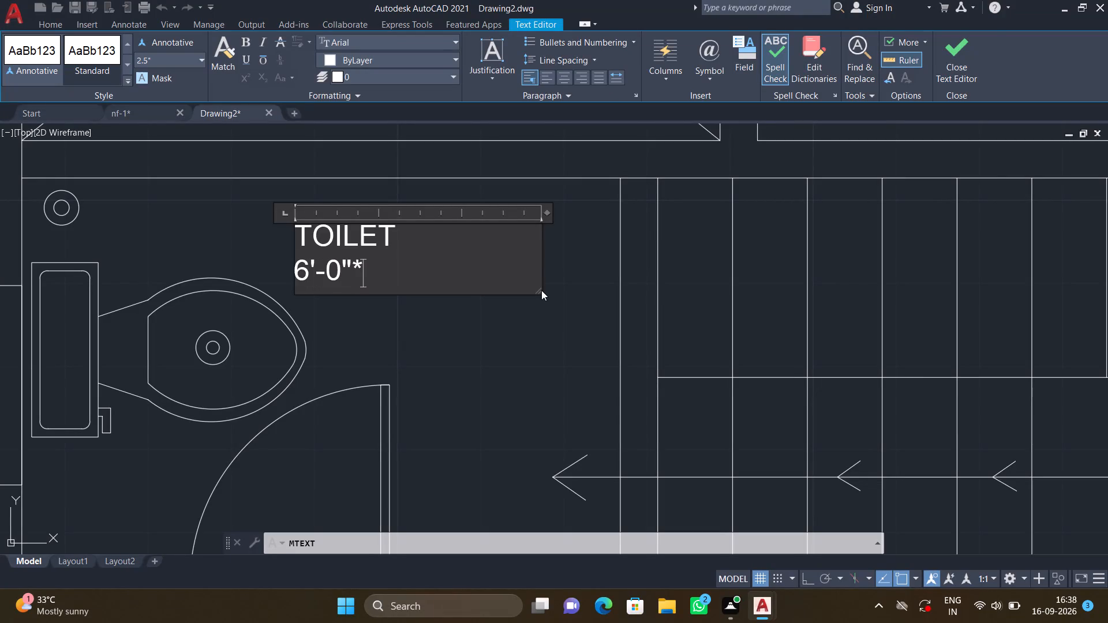
pyautogui.write('4\'-0"')
pyautogui.press('Return')
pyautogui.press('Escape')
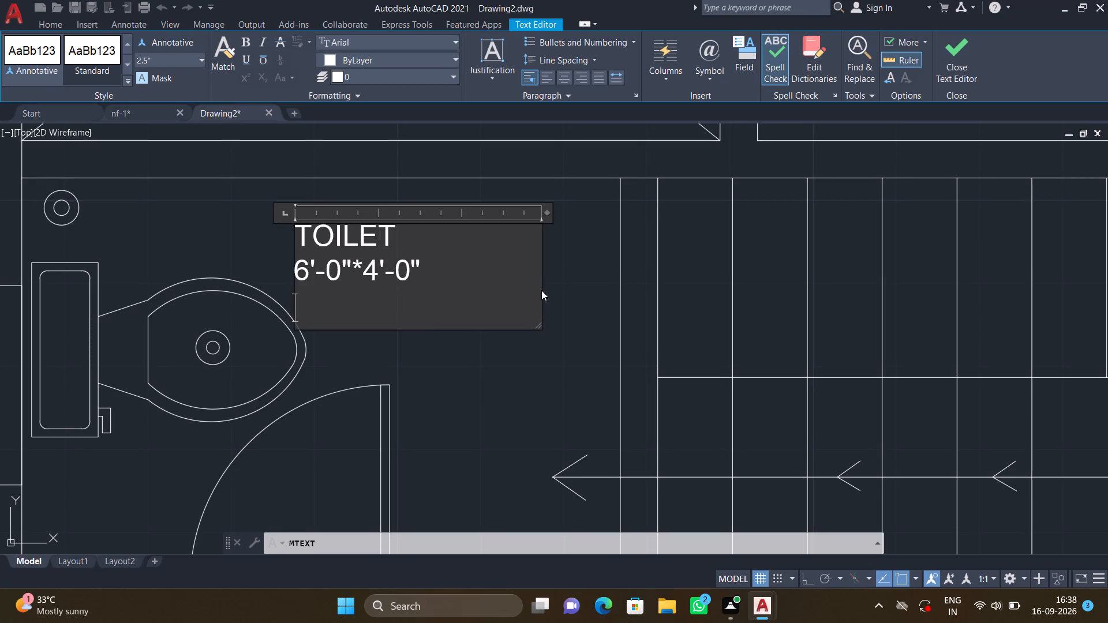
pyautogui.click(577, 304)
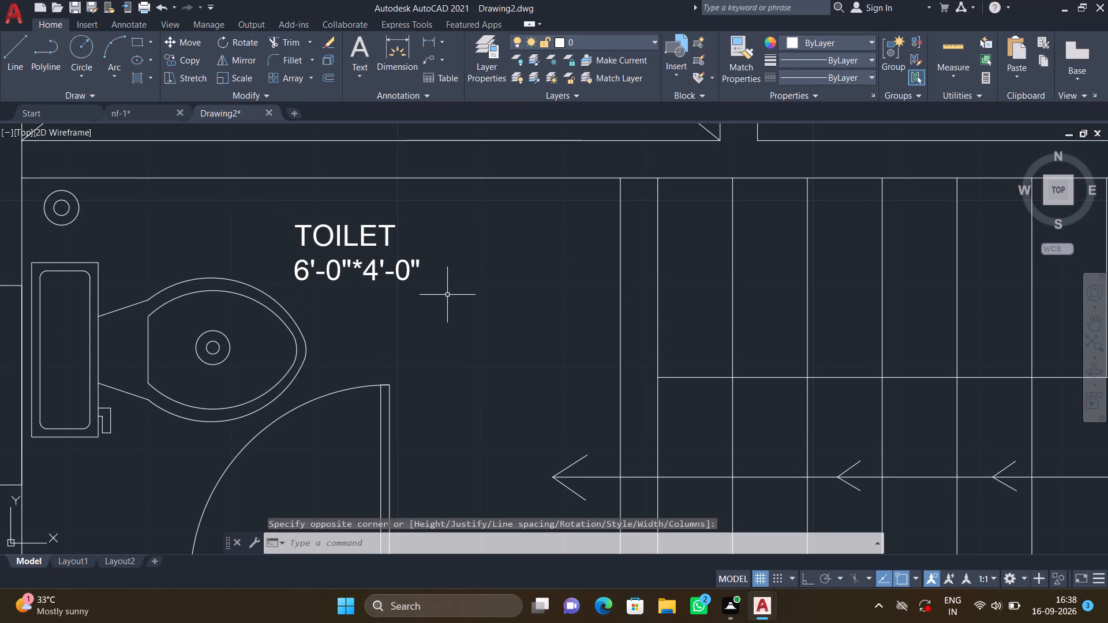
# Move the TOILET label east, into the clear space between the toilet fixture and the staircase.
pyautogui.press('m')
pyautogui.press('Return')
pyautogui.click(366, 231)
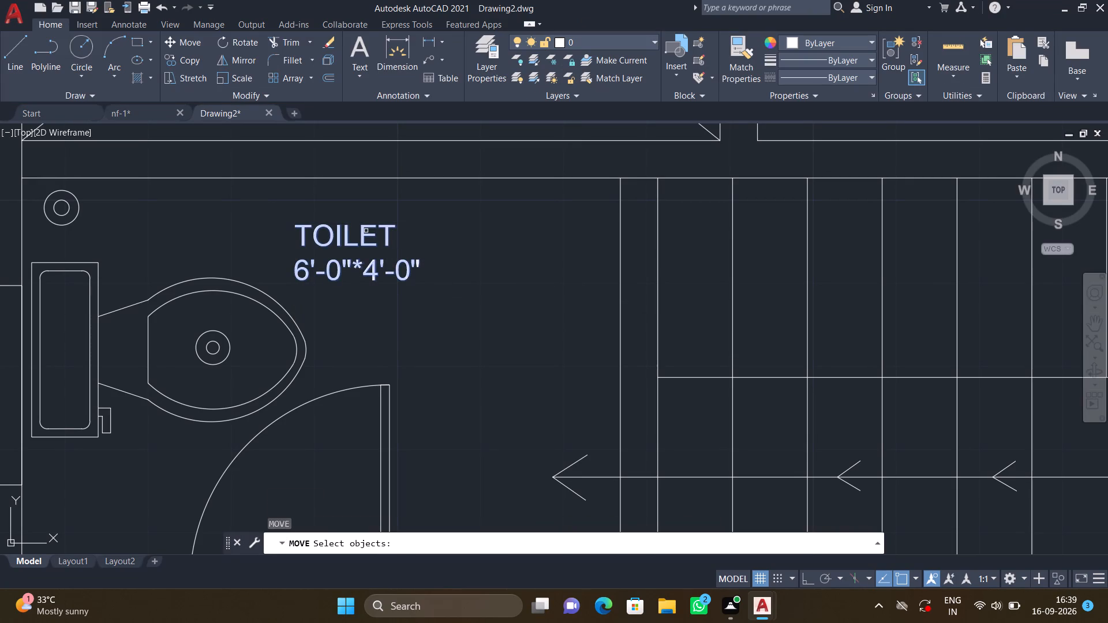
pyautogui.press('Return')
pyautogui.click(298, 224)
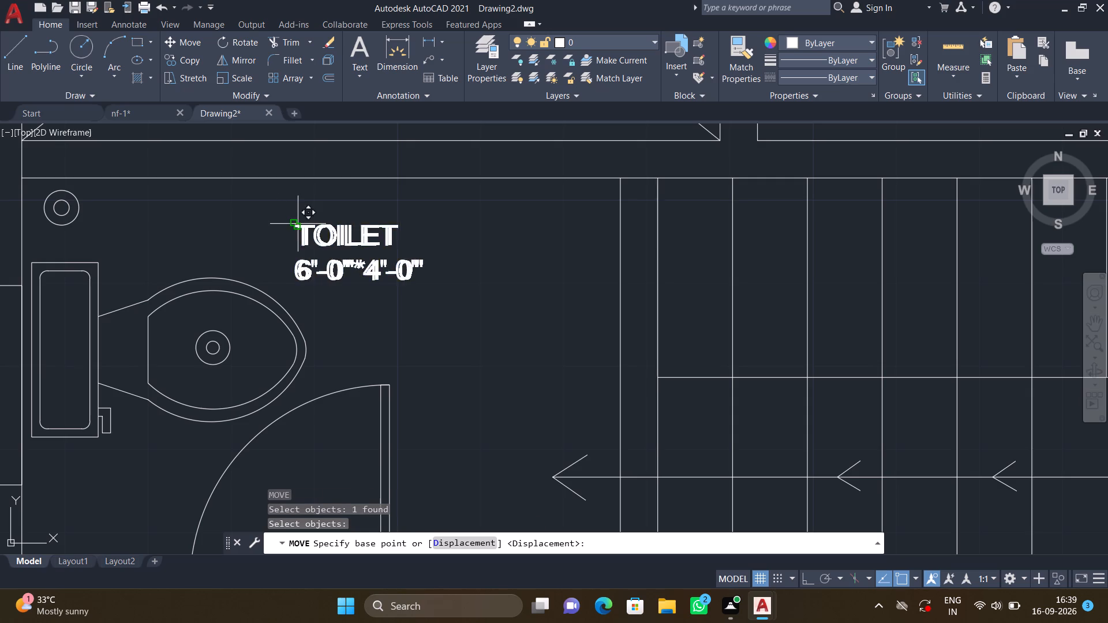
pyautogui.click(392, 241)
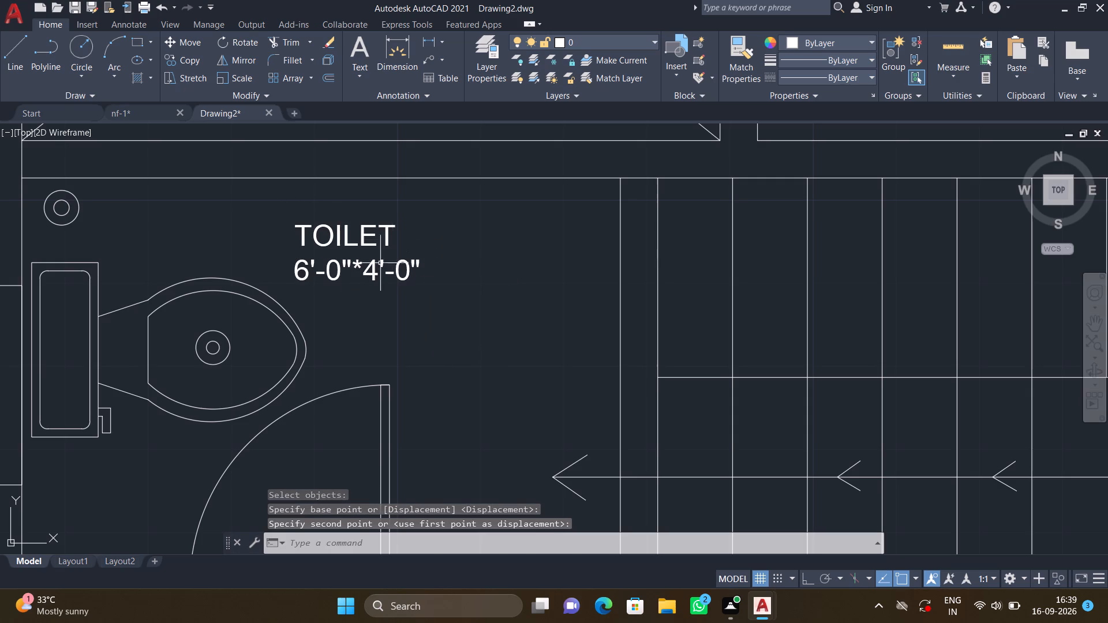
pyautogui.press('space')
pyautogui.click(304, 225)
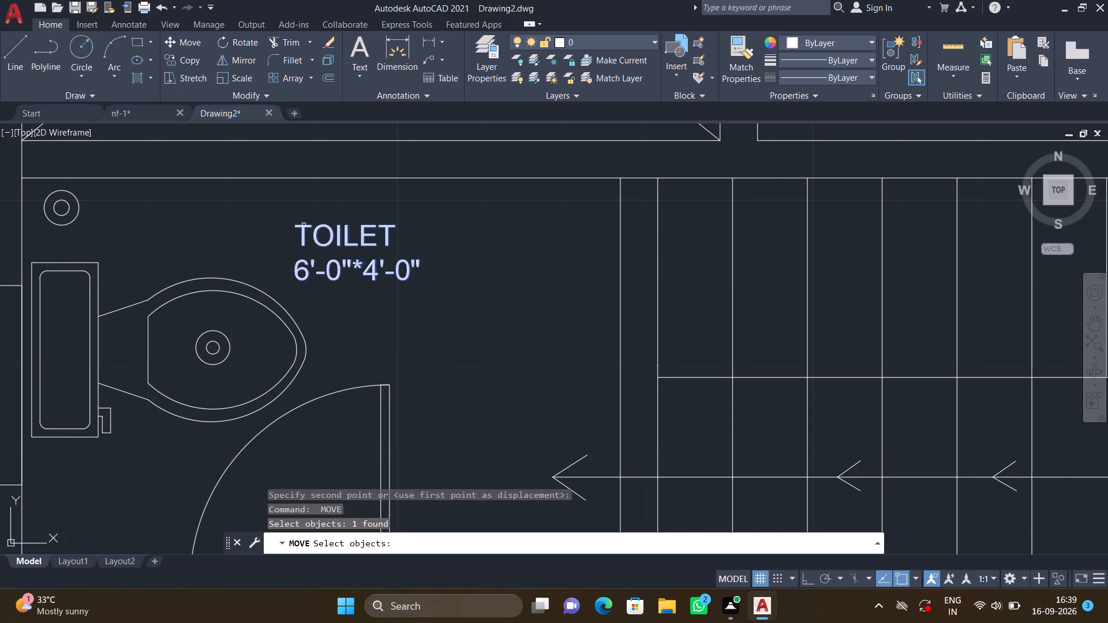
pyautogui.press('Return')
pyautogui.click(299, 224)
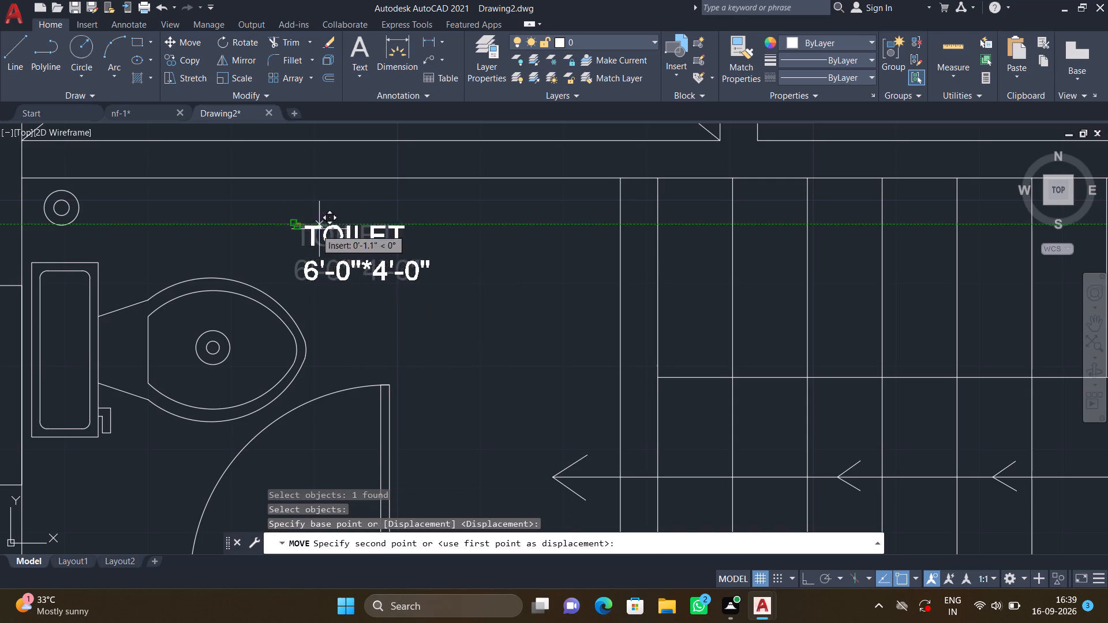
pyautogui.click(388, 230)
# Add a two-line multiline text label TOILET, 7'-0"*4'-0", in the toilet at the plan's northwest corner, and save it.
pyautogui.scroll(-2, 357, 223)
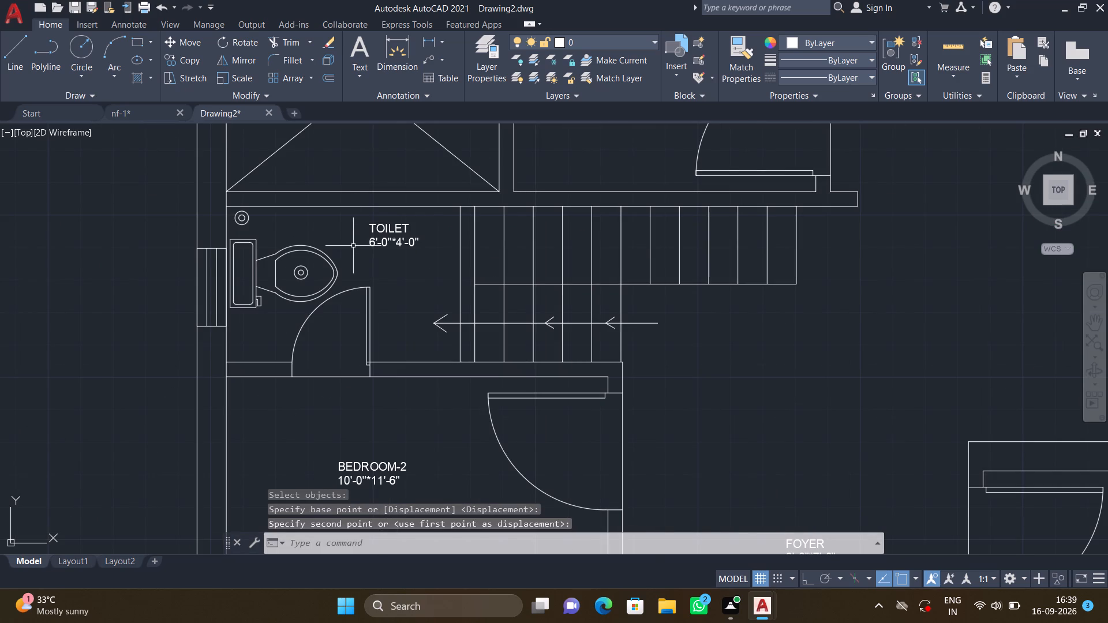
pyautogui.moveTo(353, 246); pyautogui.dragTo(347, 391, button='middle')
pyautogui.scroll(-2, 316, 330)
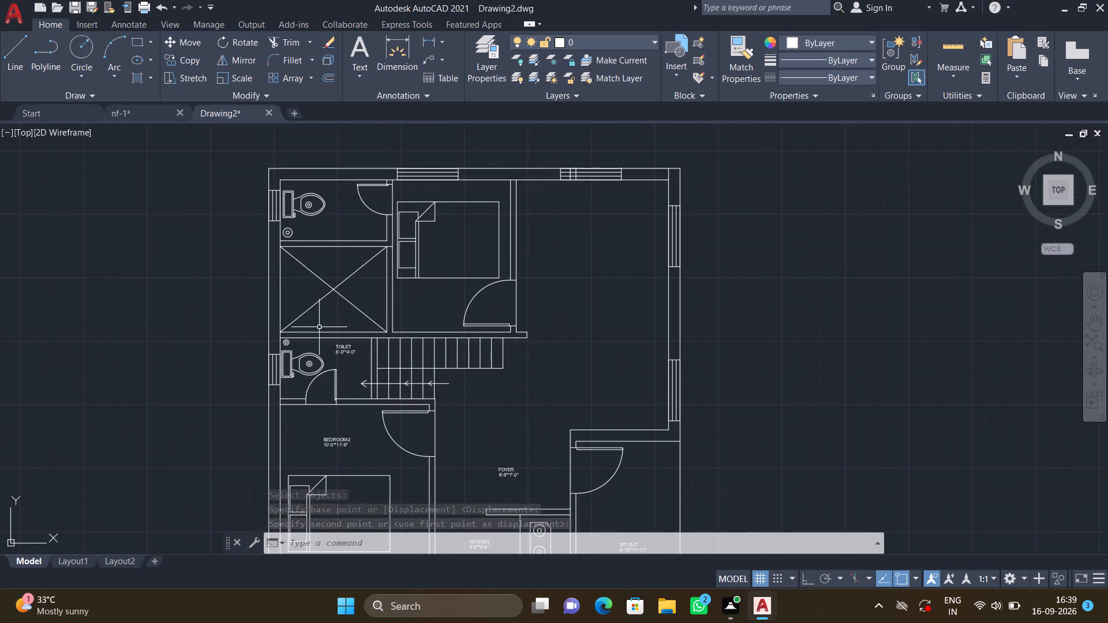
pyautogui.moveTo(316, 320); pyautogui.dragTo(308, 385, button='middle')
pyautogui.scroll(3, 310, 287)
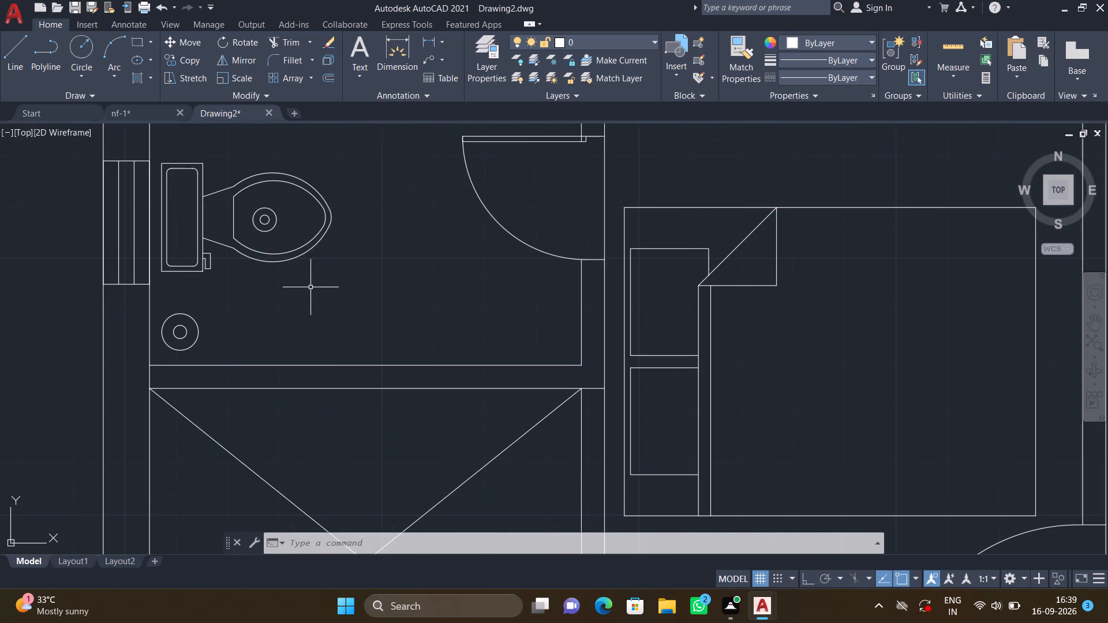
pyautogui.write('MT')
pyautogui.press('Return')
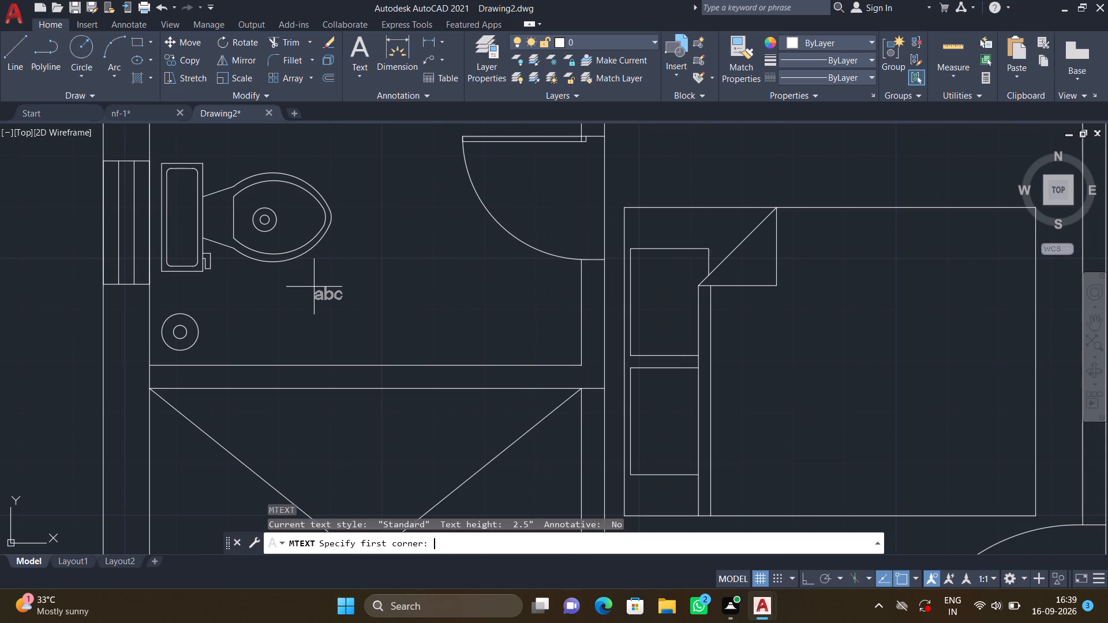
pyautogui.click(286, 280)
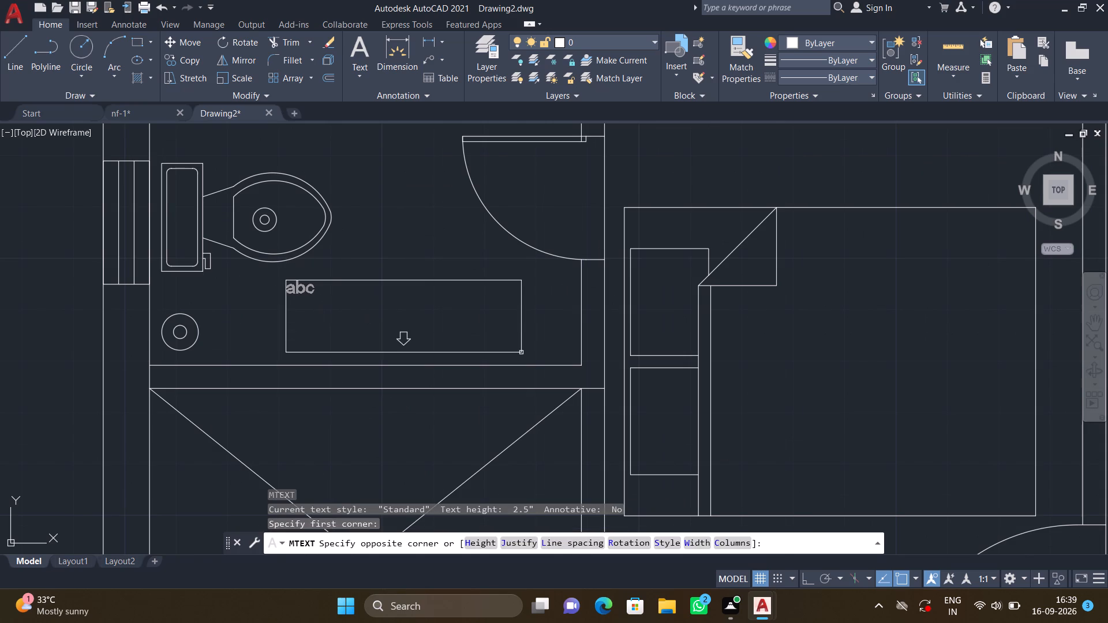
pyautogui.click(521, 348)
pyautogui.write('TOILET')
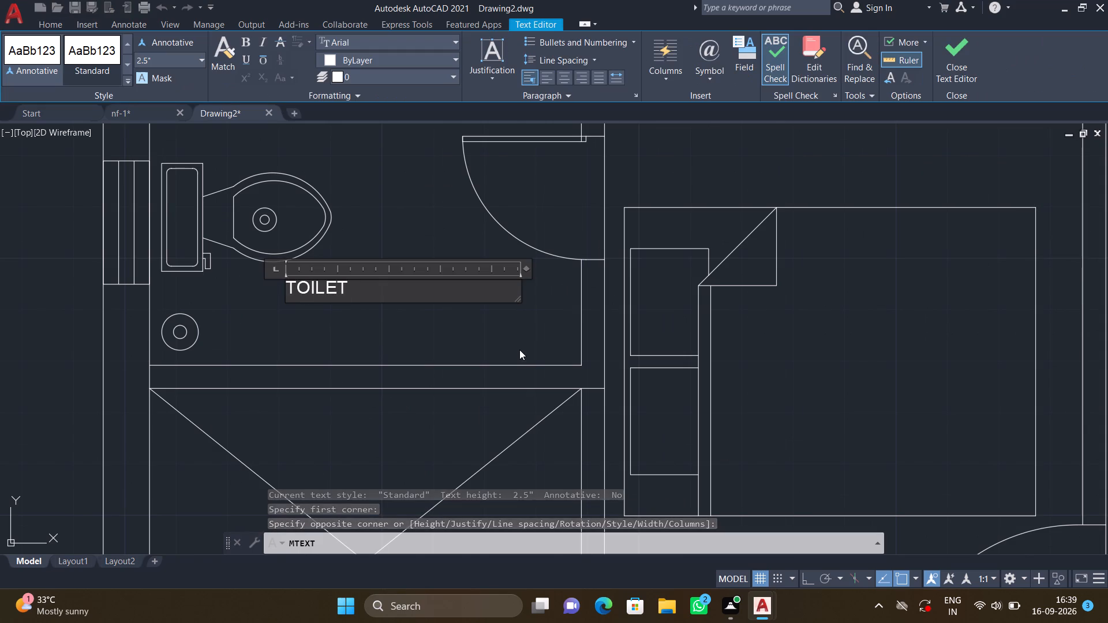
pyautogui.press('Return')
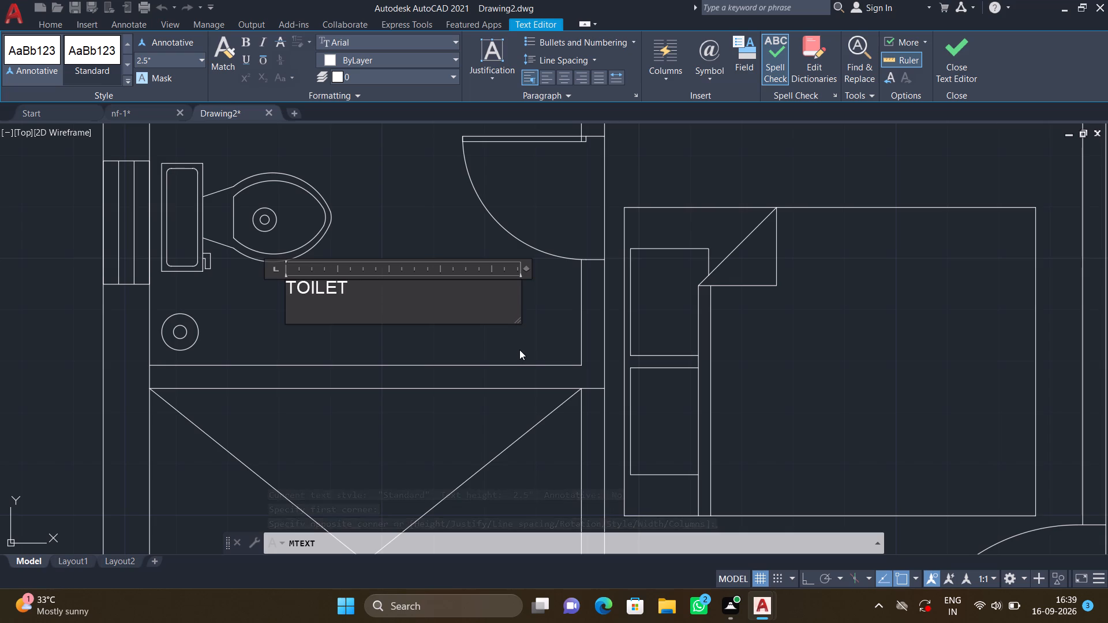
pyautogui.write("7'")
pyautogui.write('-0"')
pyautogui.write("*4'")
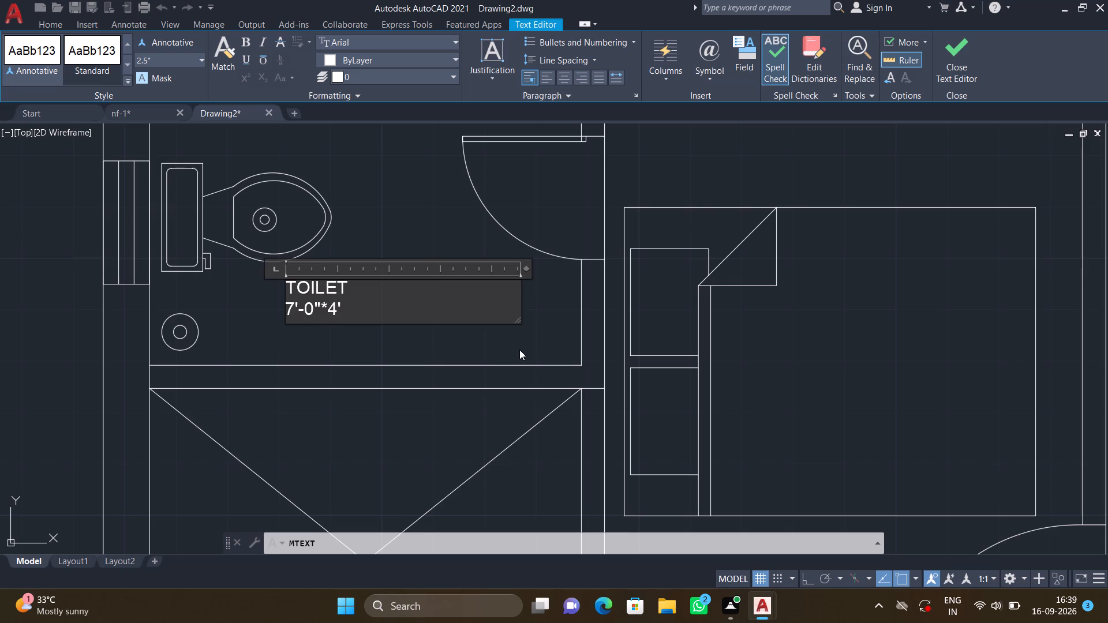
pyautogui.write('-0"')
pyautogui.press('Return')
pyautogui.press('Escape')
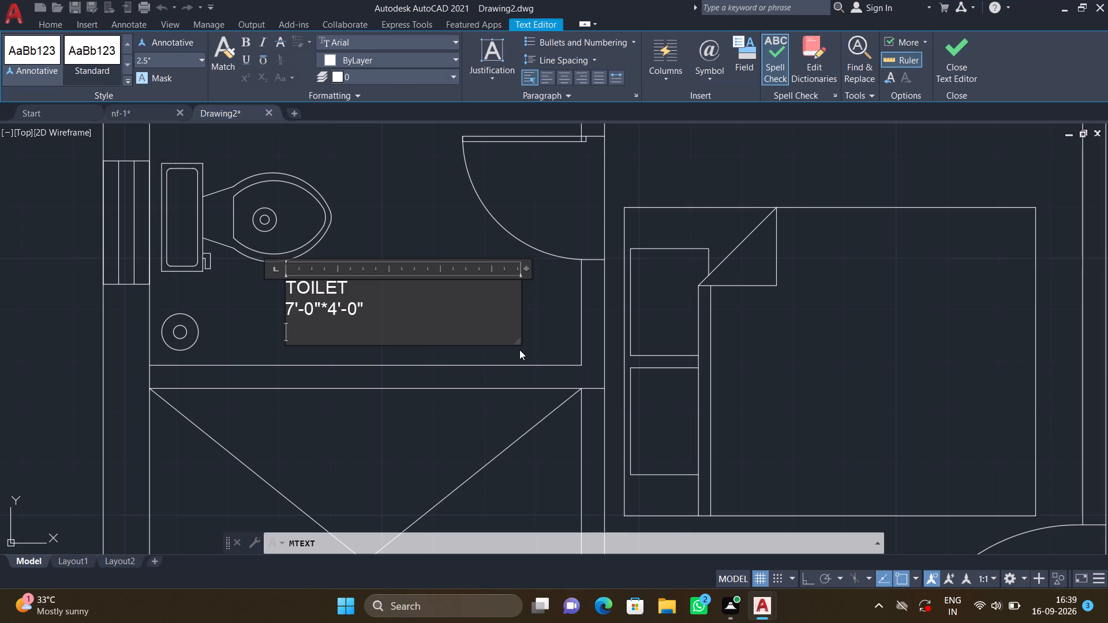
pyautogui.click(573, 307)
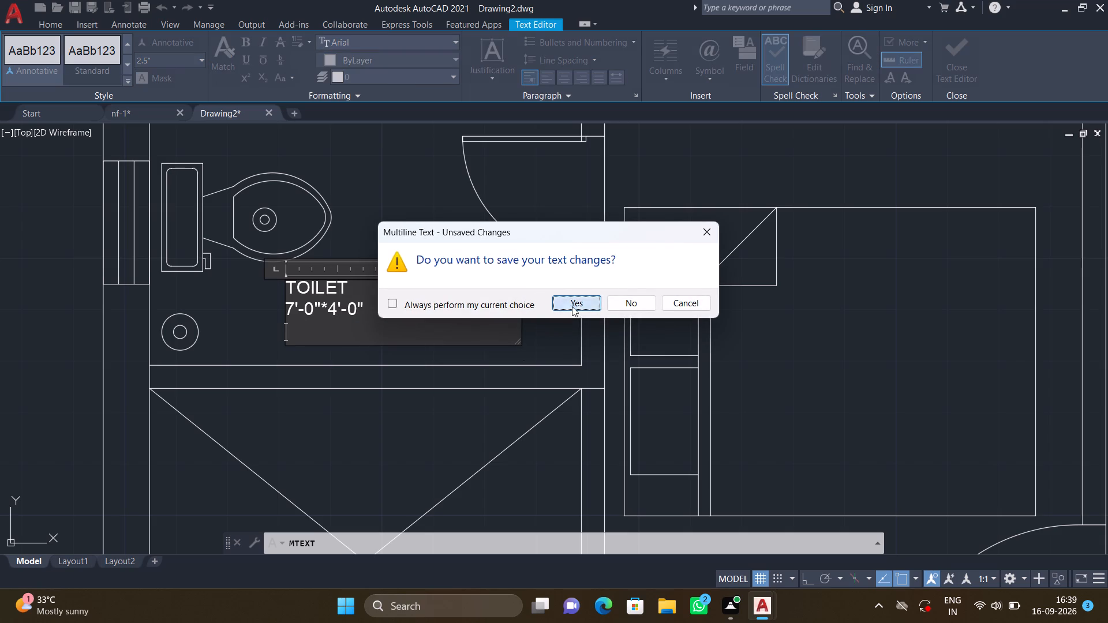
pyautogui.press('space')
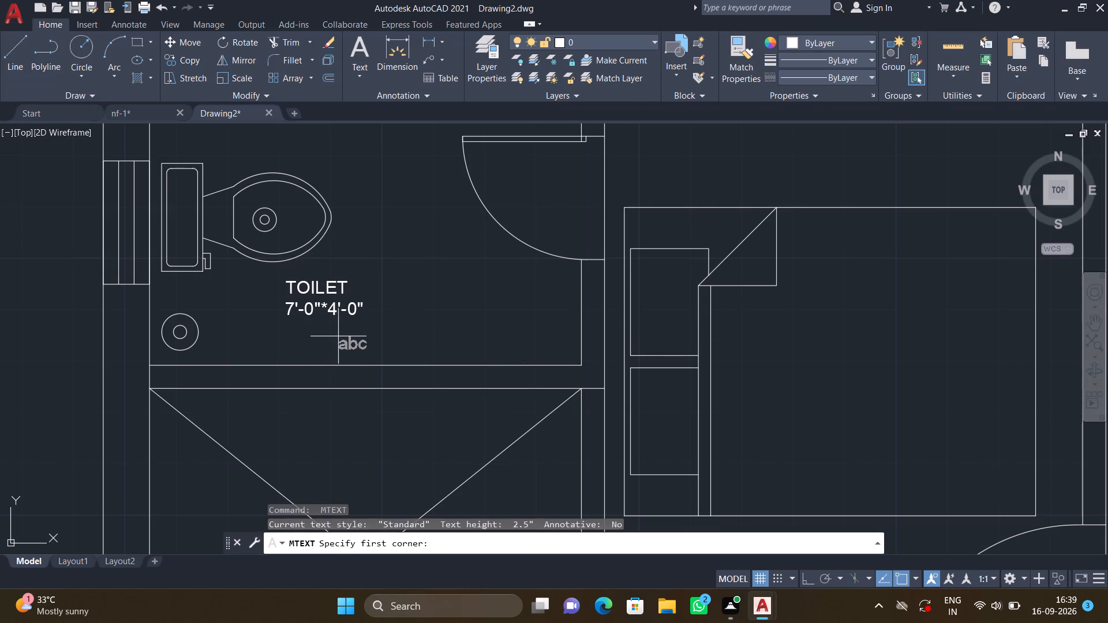
pyautogui.press('Escape')
# Move the 7'-0"*4'-0" TOILET label east, into the clear floor space between the round floor fixture and the wall below the door.
pyautogui.press('m')
pyautogui.press('Return')
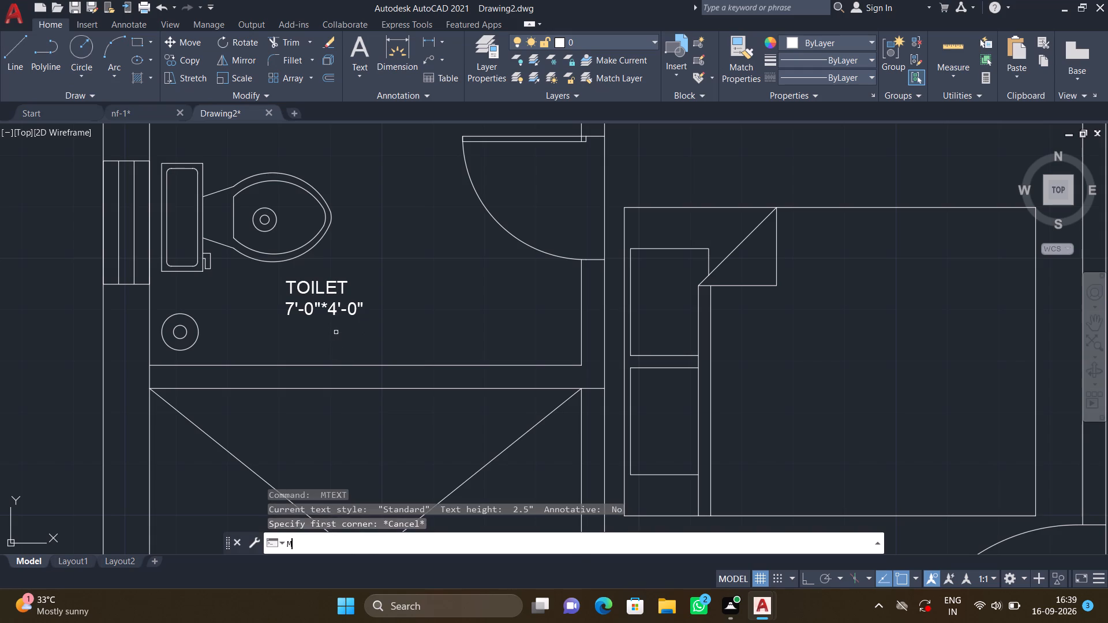
pyautogui.click(302, 289)
pyautogui.press('Return')
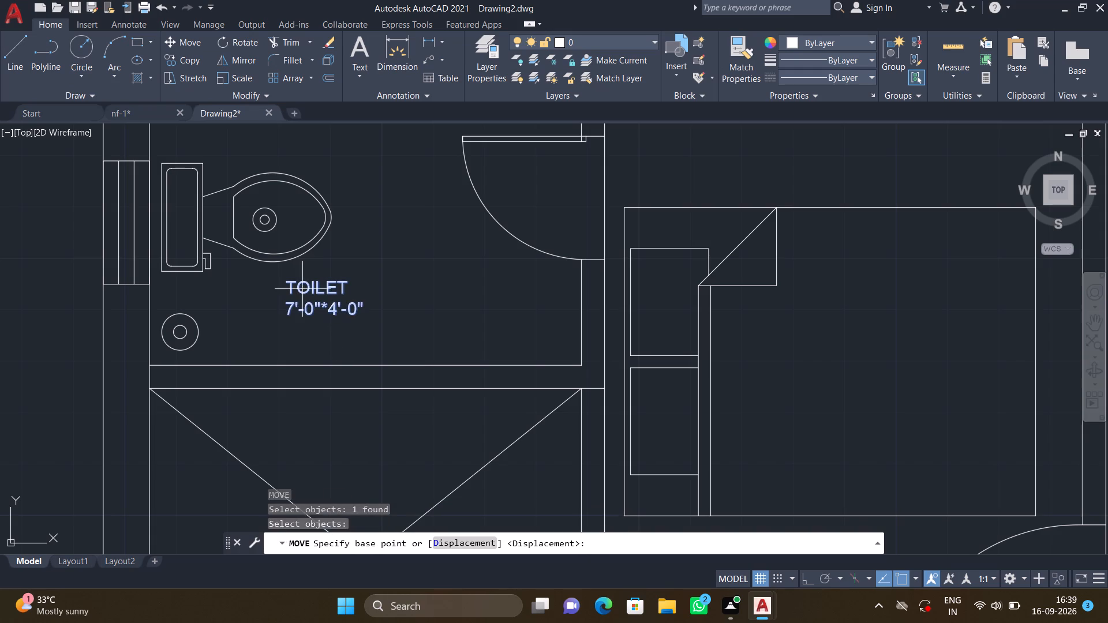
pyautogui.moveTo(285, 282); pyautogui.dragTo(299, 285)
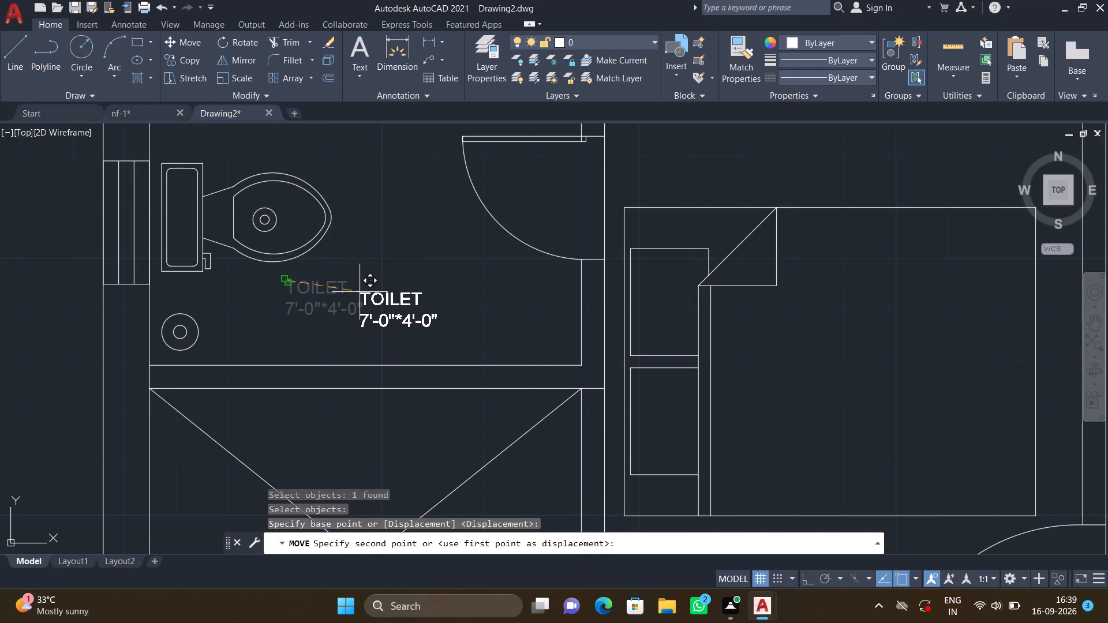
pyautogui.scroll(-1, 361, 291)
pyautogui.click(366, 285)
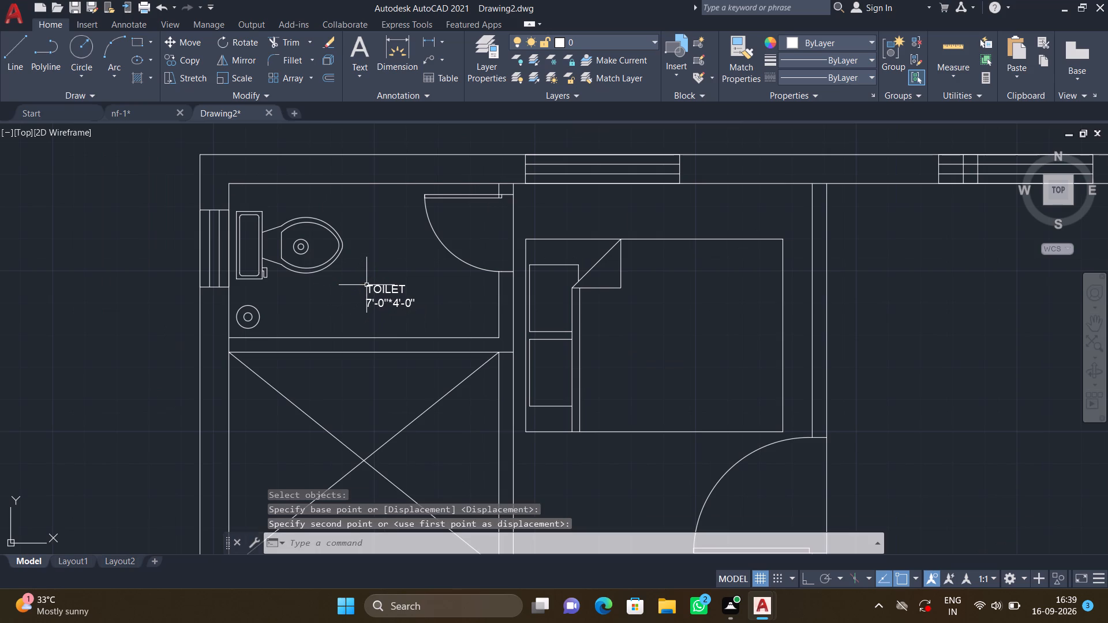
# Add a two-line multiline text label BEDROOM-1, 10'-6"*10'-0", below the bed in the north bedroom, and save it.
pyautogui.scroll(-2, 357, 286)
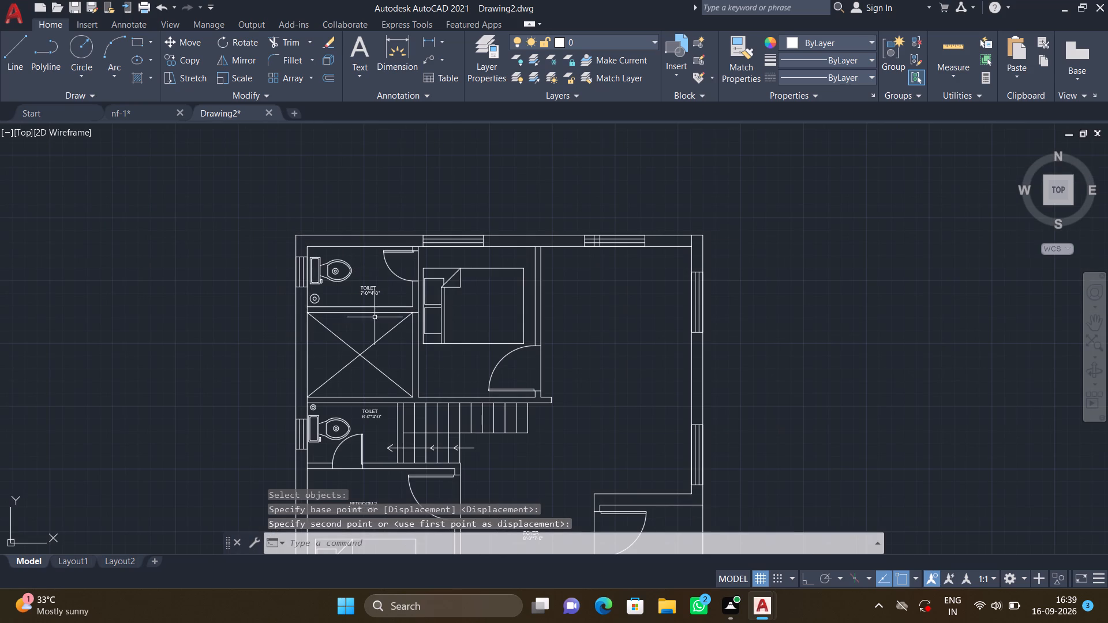
pyautogui.scroll(-1, 385, 330)
pyautogui.scroll(2, 431, 355)
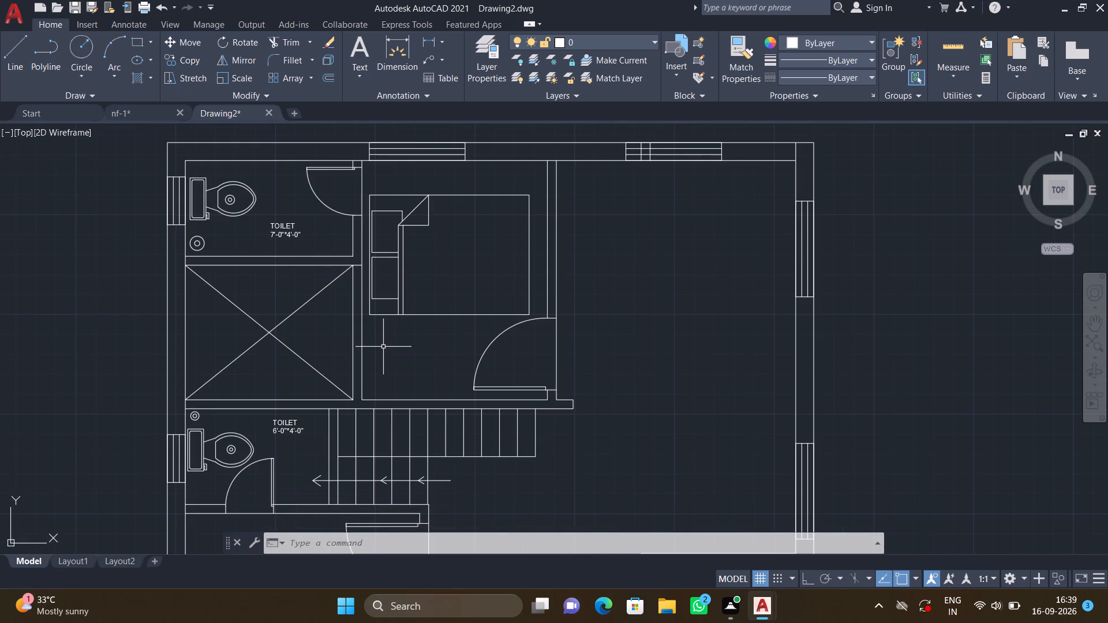
pyautogui.write('MT')
pyautogui.press('Return')
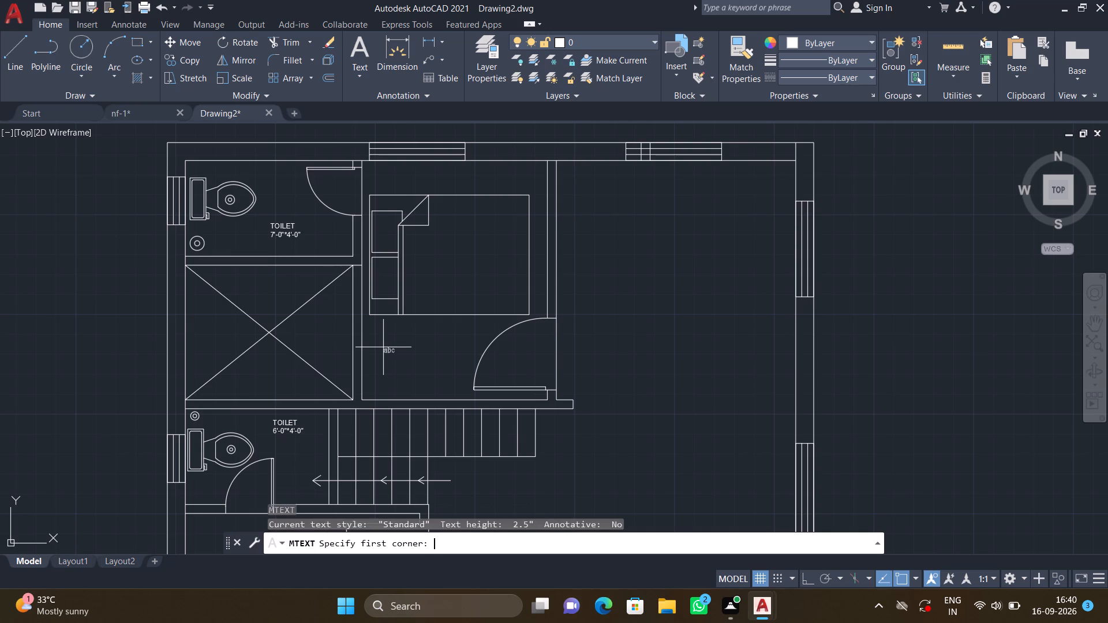
pyautogui.scroll(2, 383, 343)
pyautogui.click(364, 343)
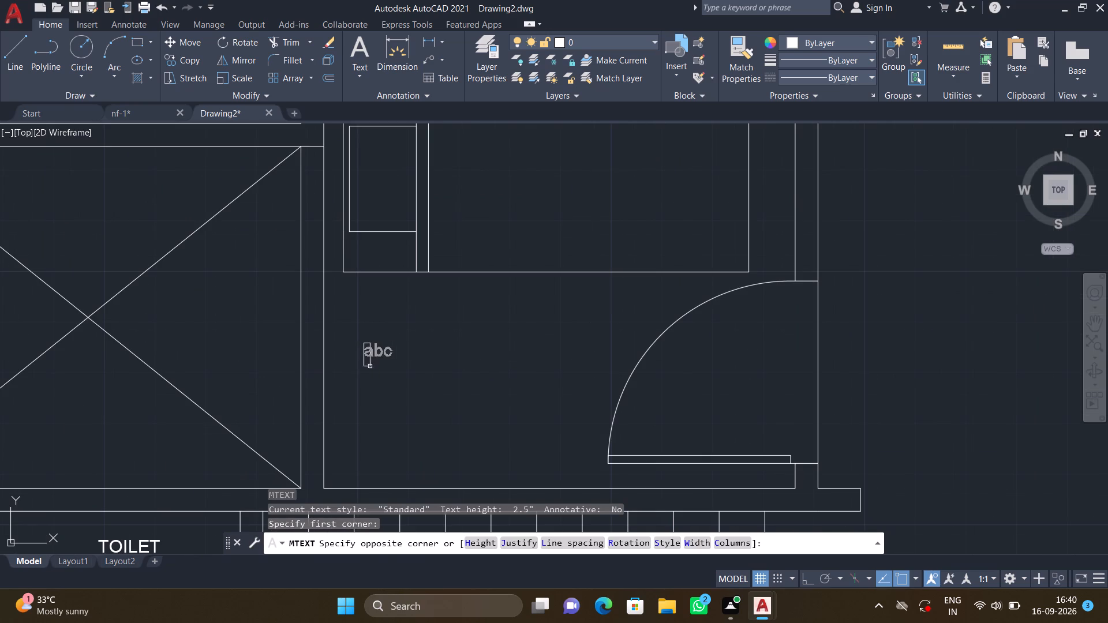
pyautogui.click(549, 431)
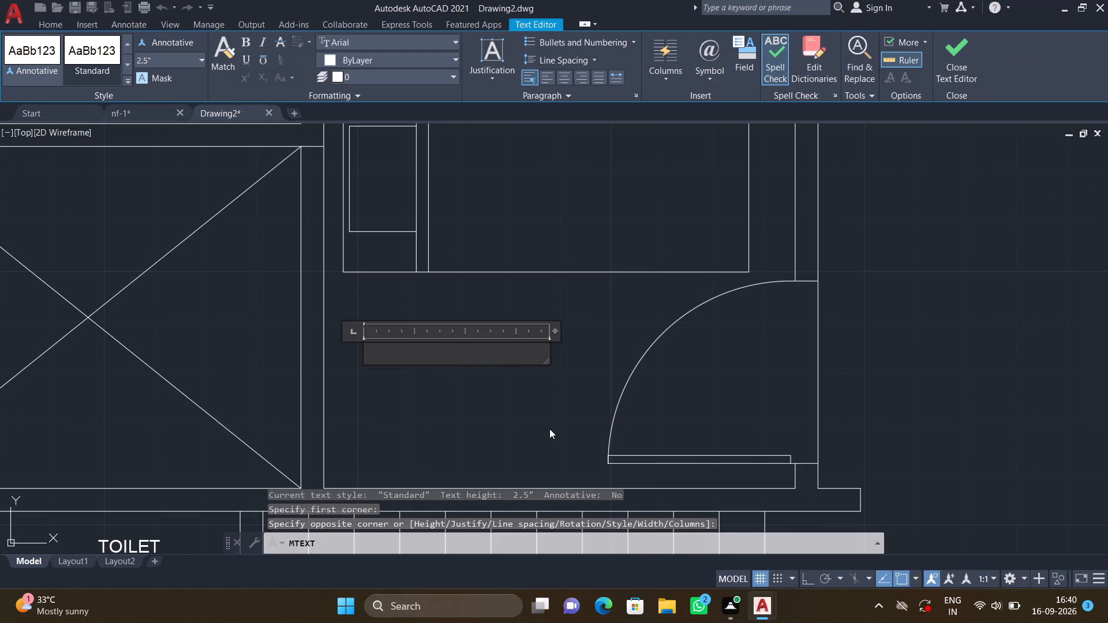
pyautogui.write('BEDROOM-1')
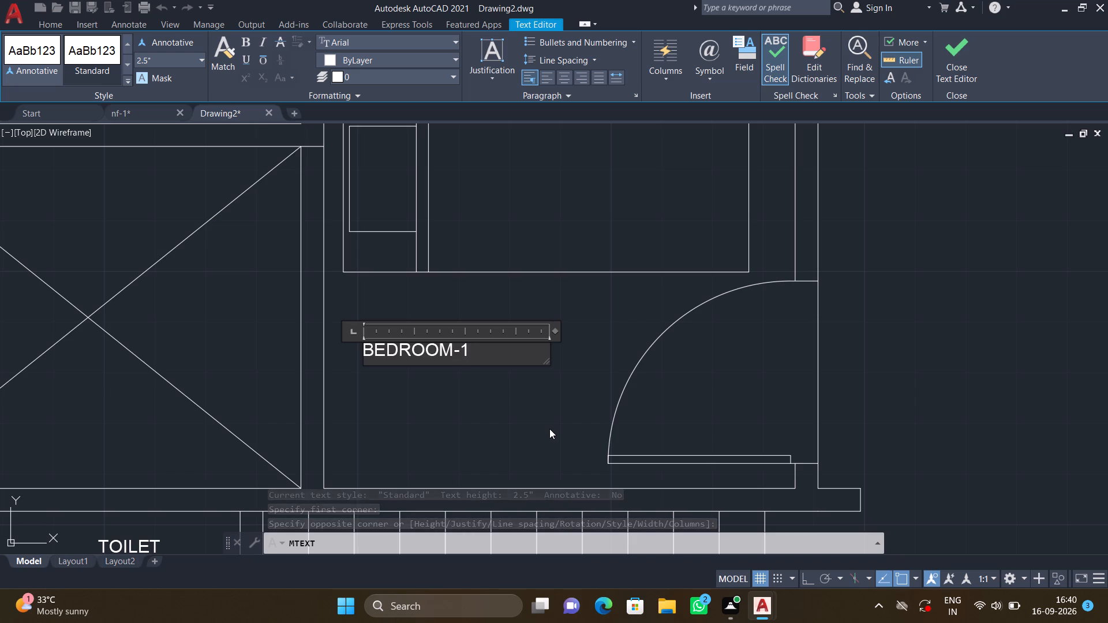
pyautogui.press('Return')
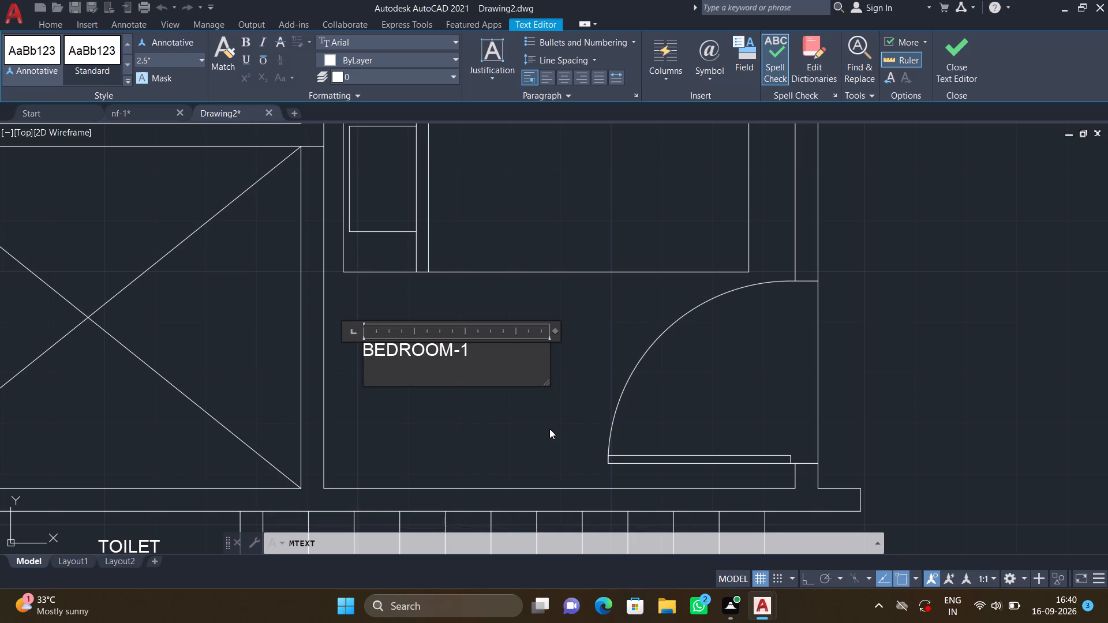
pyautogui.write('10\'-6"')
pyautogui.press('*')
pyautogui.write("10'")
pyautogui.write('-0"')
pyautogui.press('Return')
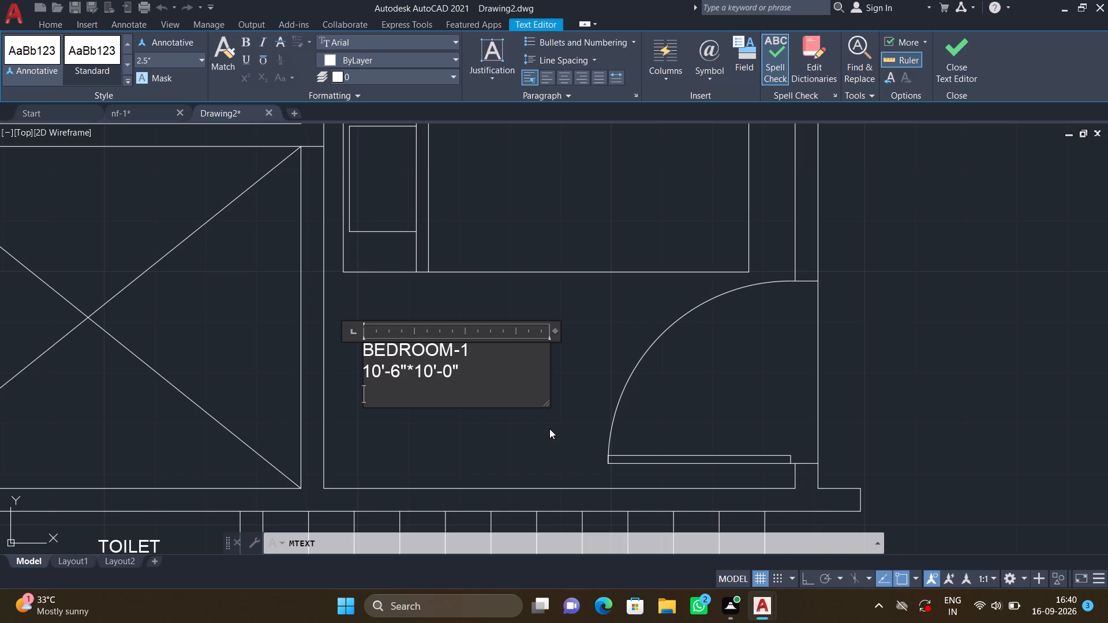
pyautogui.press('Escape')
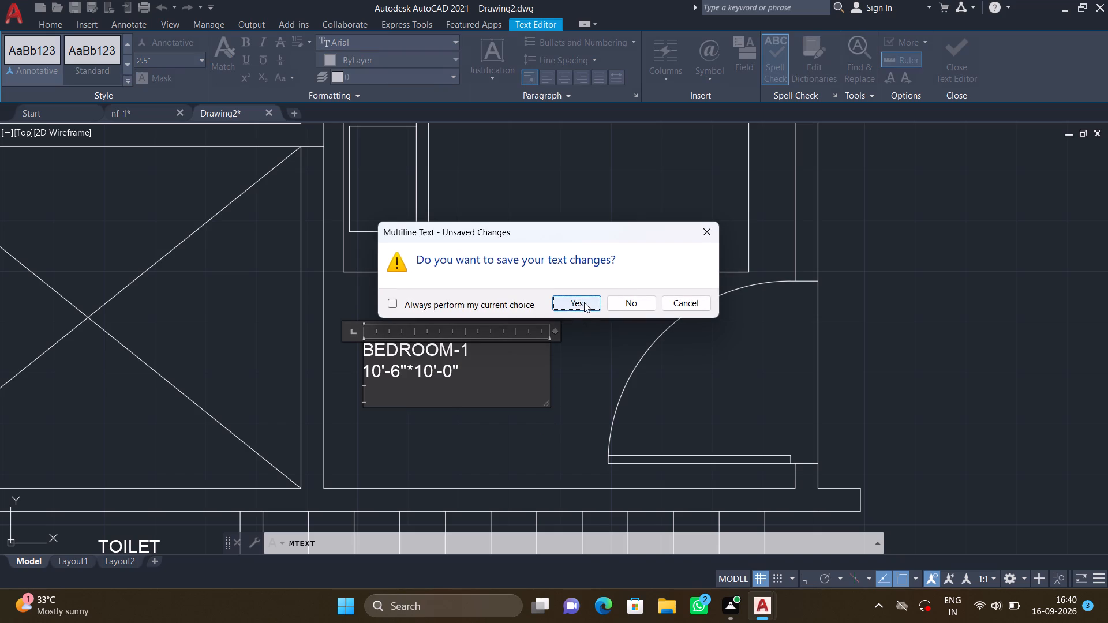
pyautogui.click(584, 302)
pyautogui.press('space')
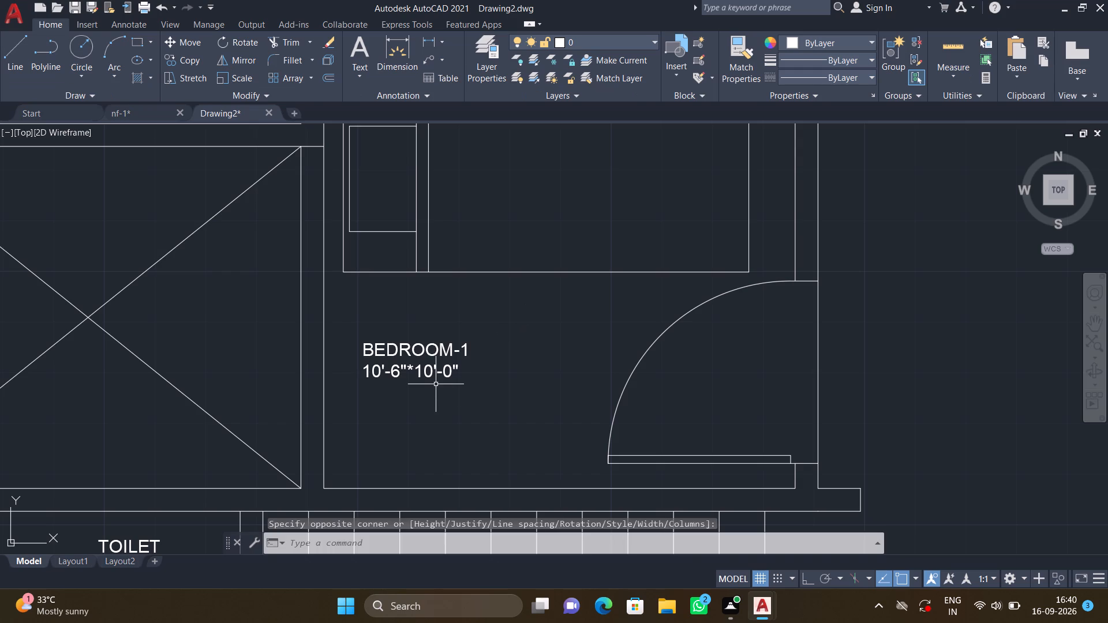
pyautogui.press('Escape')
# Move the BEDROOM-1 label slightly south, into the clear space between the bed and the bedroom's south wall.
pyautogui.press('m')
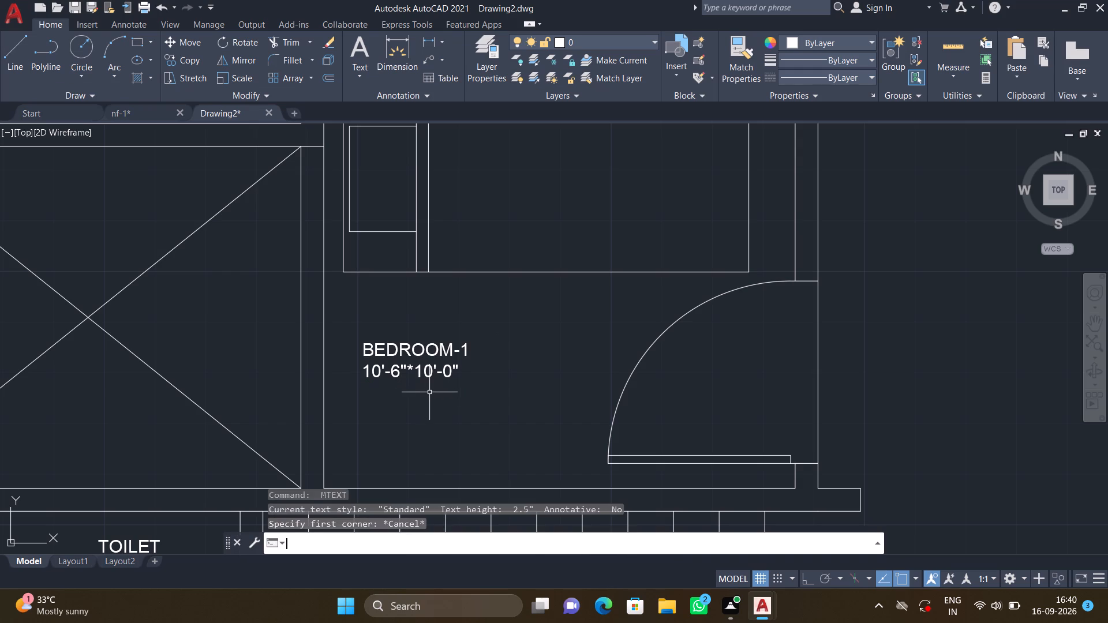
pyautogui.press('Return')
pyautogui.click(396, 347)
pyautogui.press('Return')
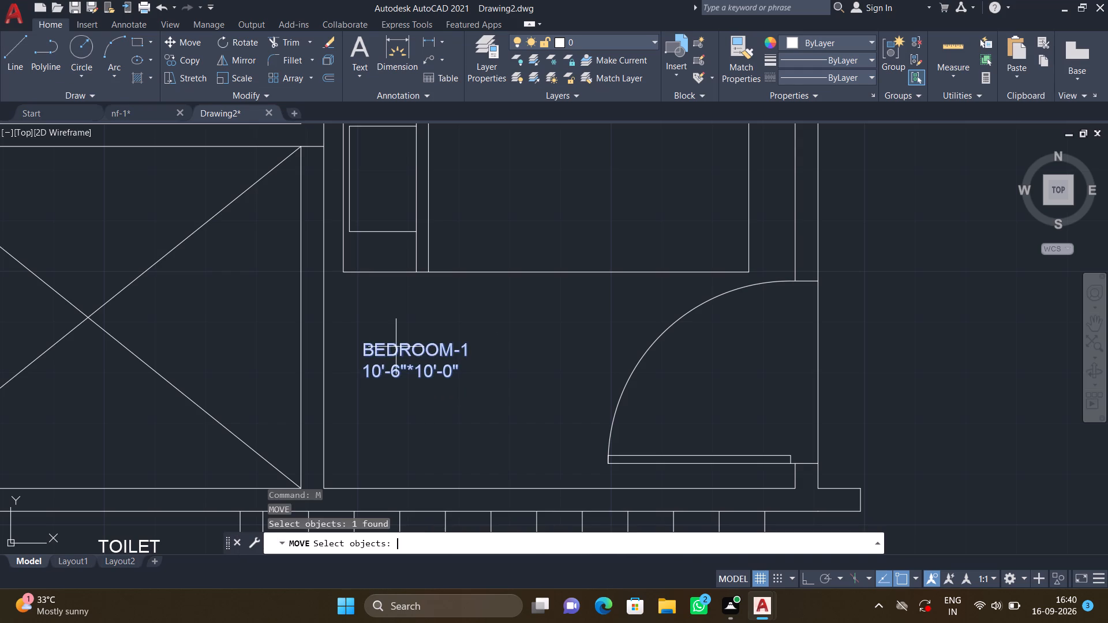
pyautogui.click(364, 339)
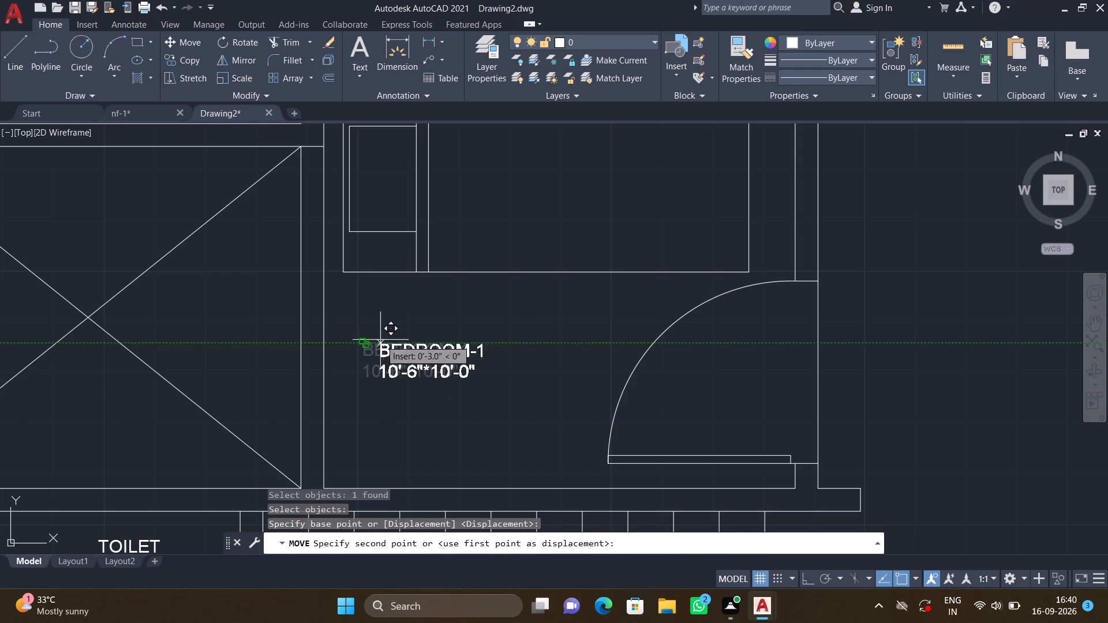
pyautogui.scroll(-1, 420, 333)
pyautogui.click(432, 357)
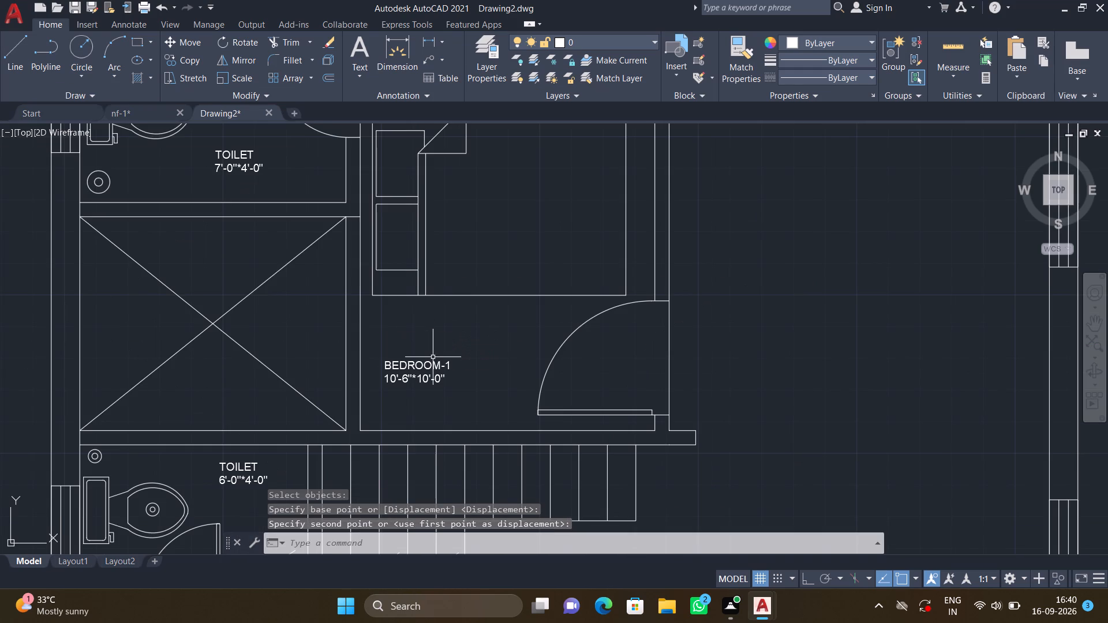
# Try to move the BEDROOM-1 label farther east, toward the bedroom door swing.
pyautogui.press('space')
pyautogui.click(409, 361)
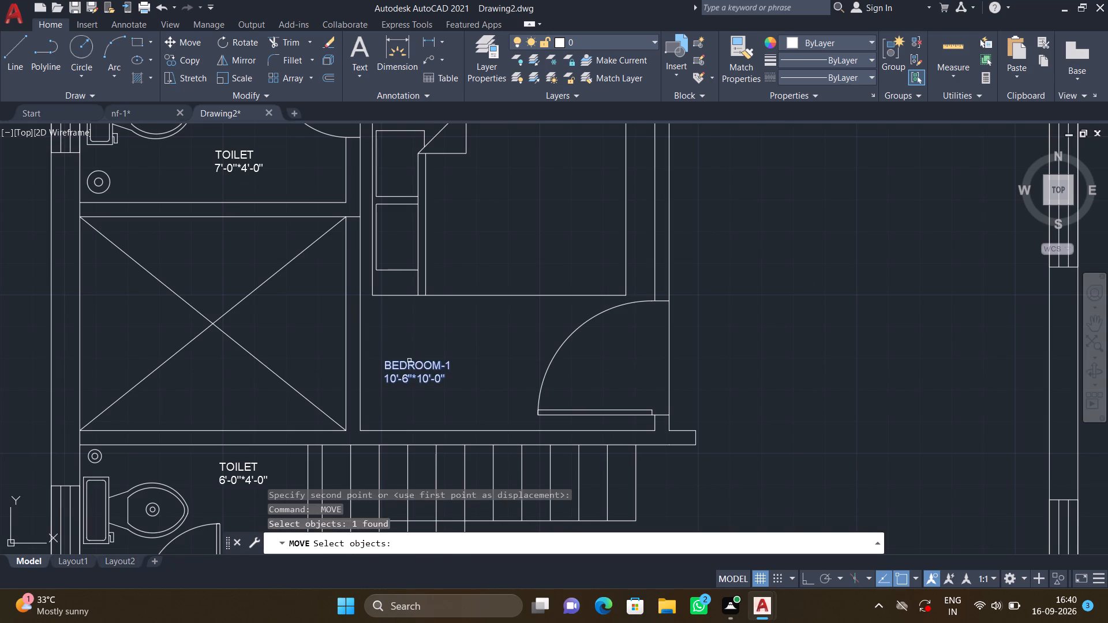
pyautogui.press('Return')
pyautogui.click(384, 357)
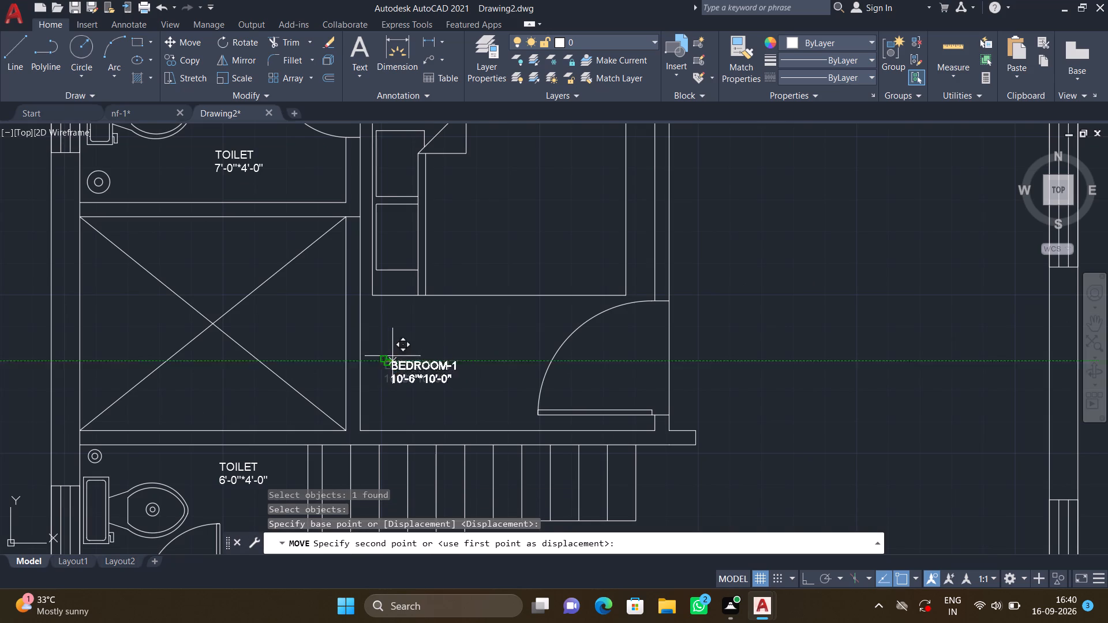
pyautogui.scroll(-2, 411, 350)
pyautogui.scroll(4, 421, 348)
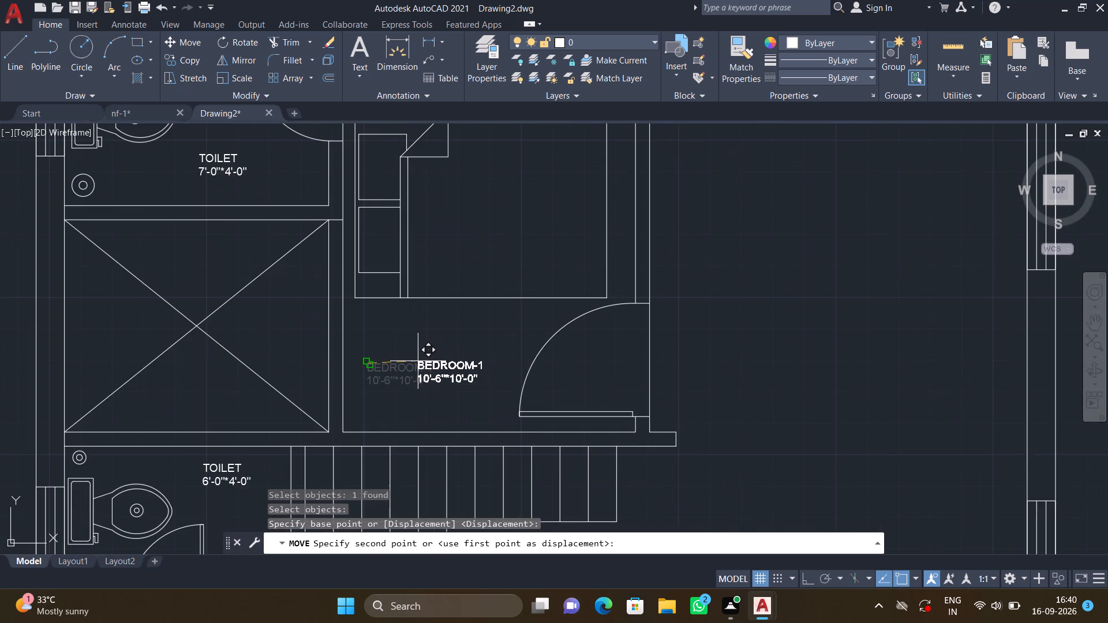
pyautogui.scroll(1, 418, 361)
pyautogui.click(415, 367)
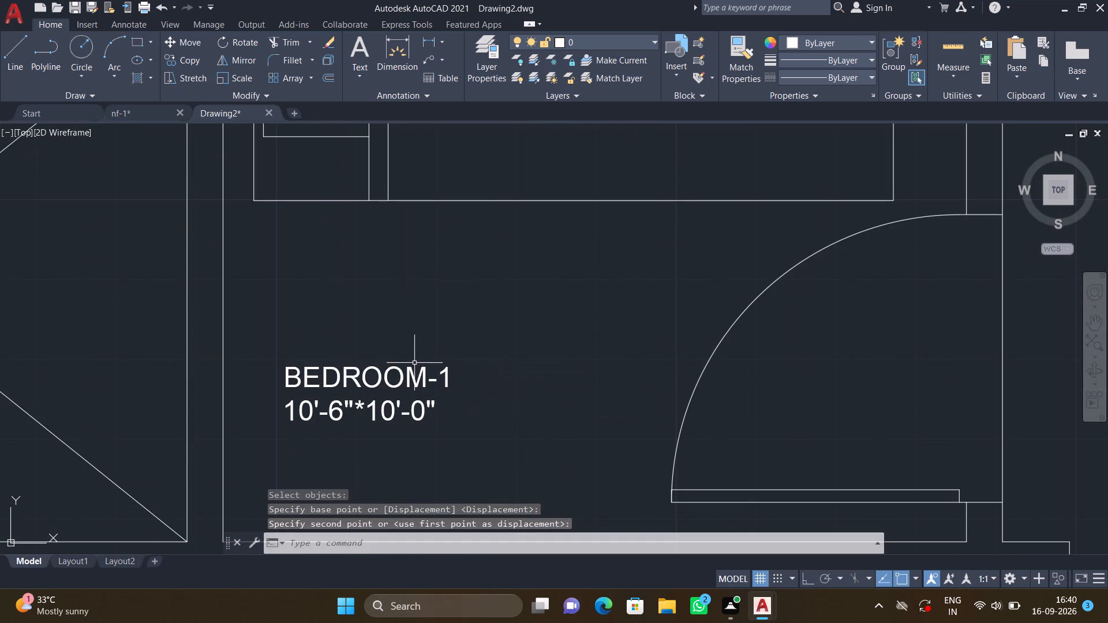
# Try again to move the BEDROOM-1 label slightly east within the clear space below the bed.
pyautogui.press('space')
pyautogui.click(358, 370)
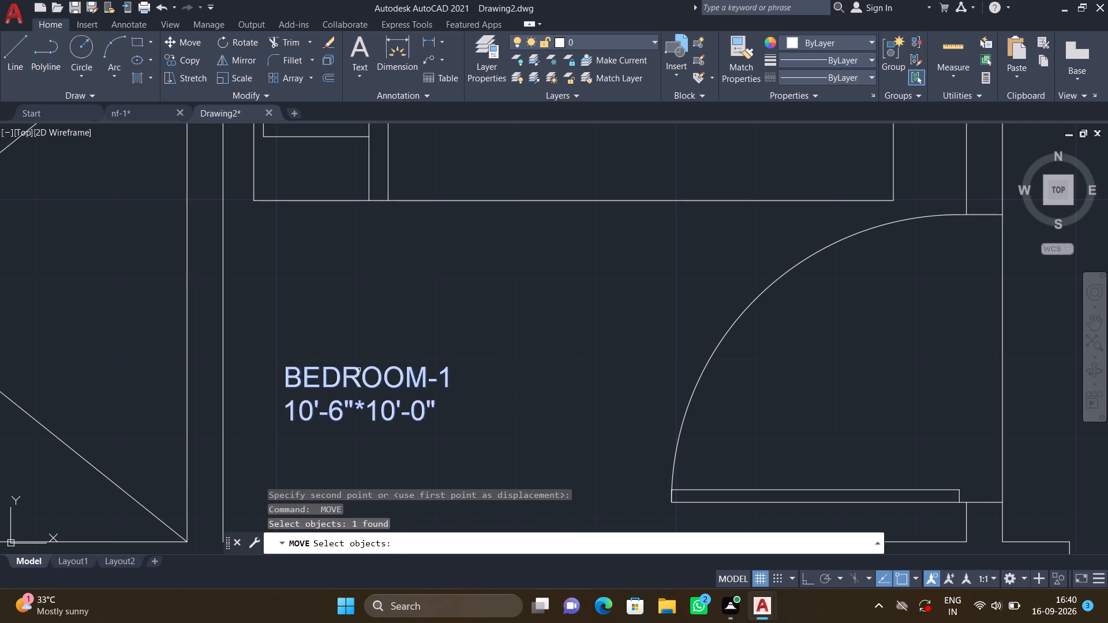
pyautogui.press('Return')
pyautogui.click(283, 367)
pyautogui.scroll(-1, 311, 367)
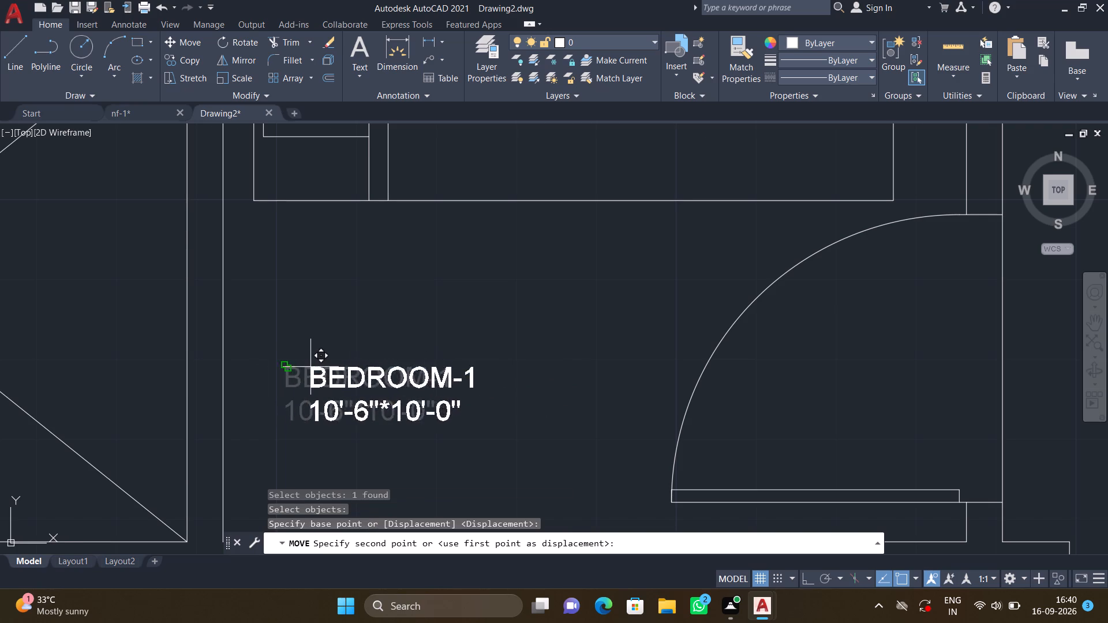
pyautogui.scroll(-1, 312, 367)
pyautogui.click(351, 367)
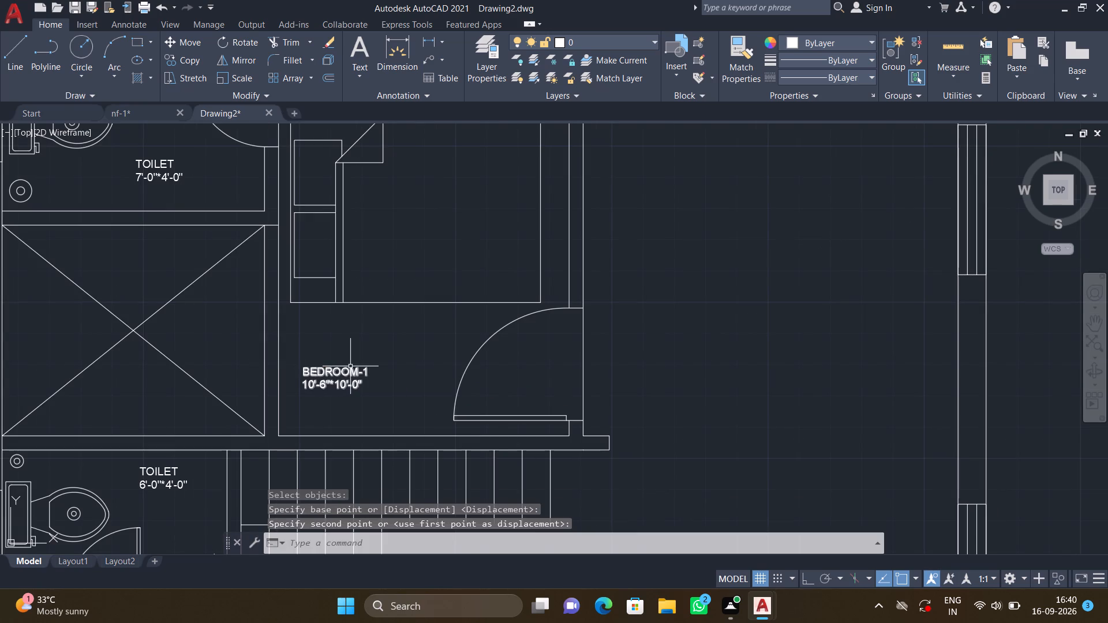
# Move the BEDROOM-1 label straight east, midway between the bedroom's west wall and the door swing.
pyautogui.press('space')
pyautogui.click(305, 367)
pyautogui.press('Return')
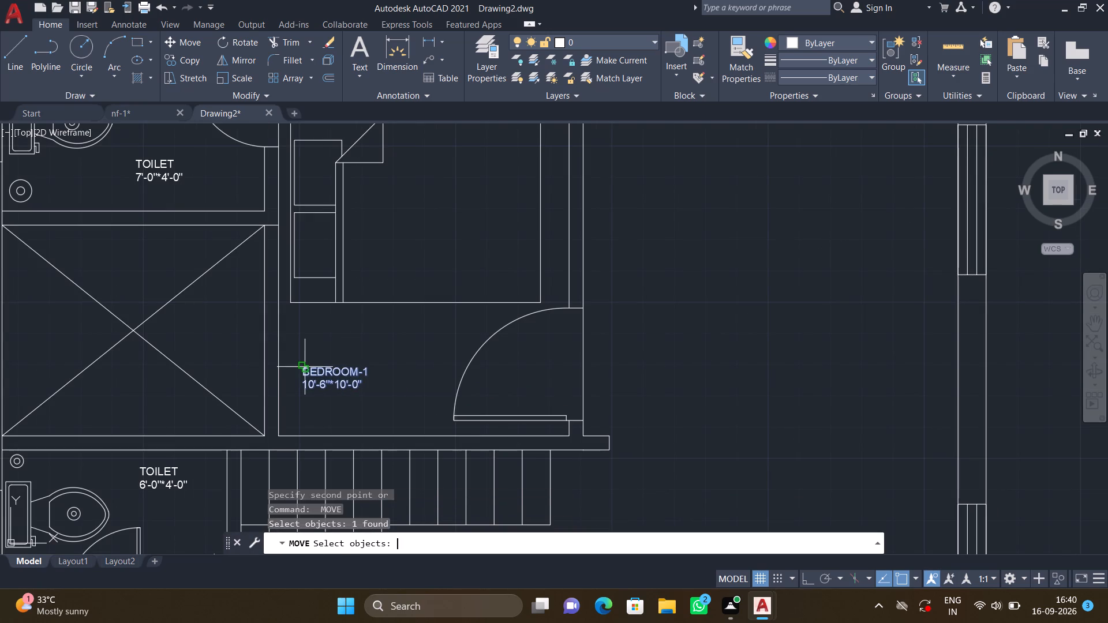
pyautogui.scroll(2, 300, 363)
pyautogui.click(304, 375)
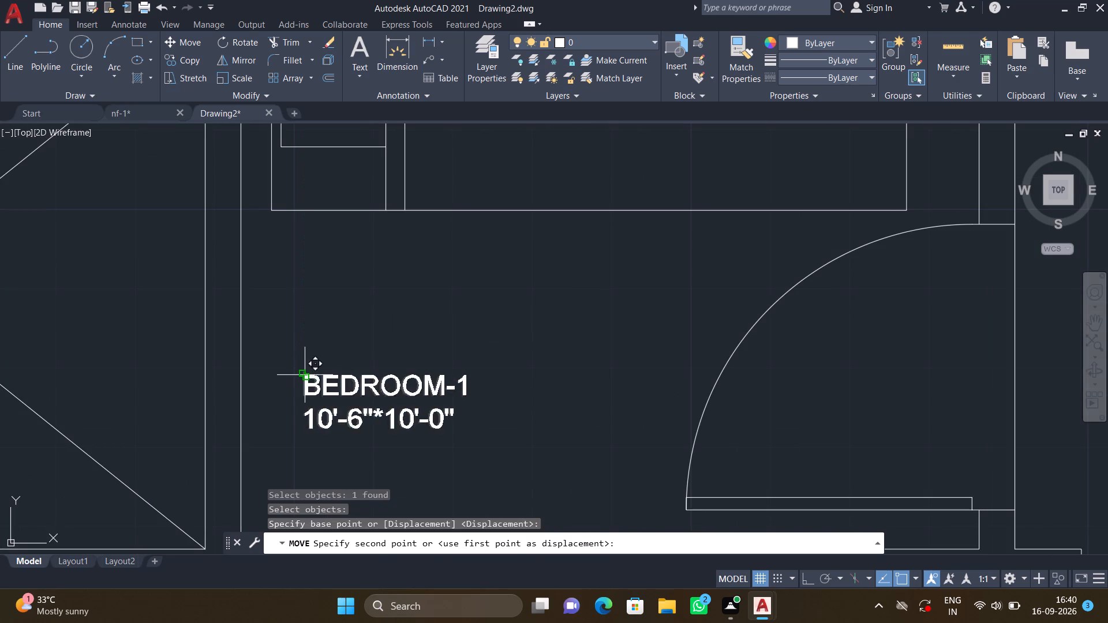
pyautogui.click(414, 369)
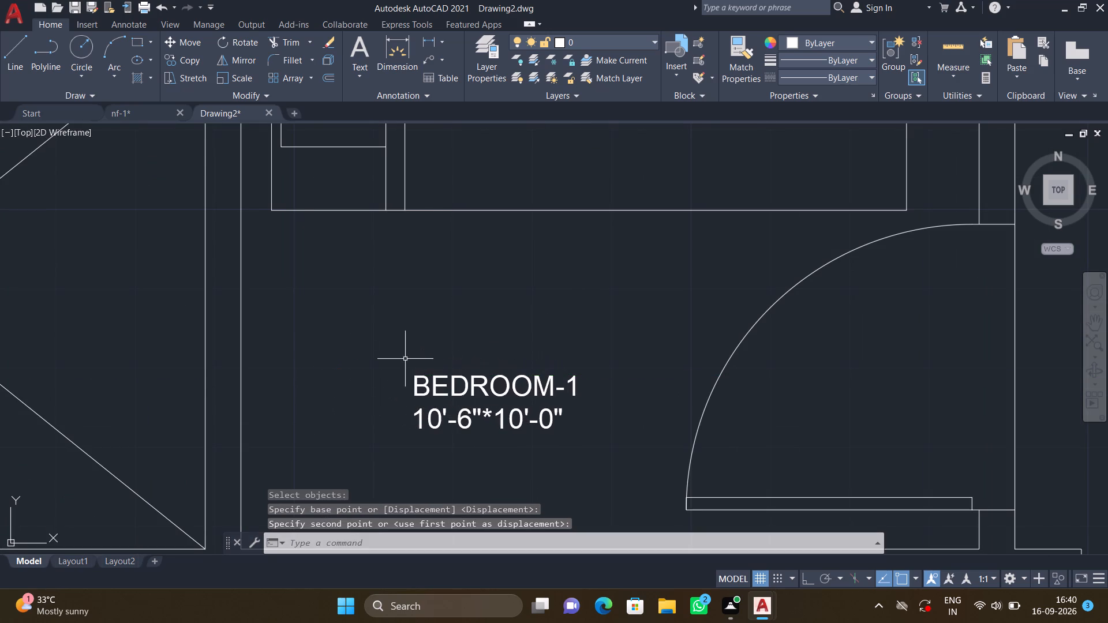
# Add a two-line multiline text label LIVING & DINING, 10'-0"*16'-5", in the open room east of BEDROOM-1, and save it.
pyautogui.scroll(-4, 406, 341)
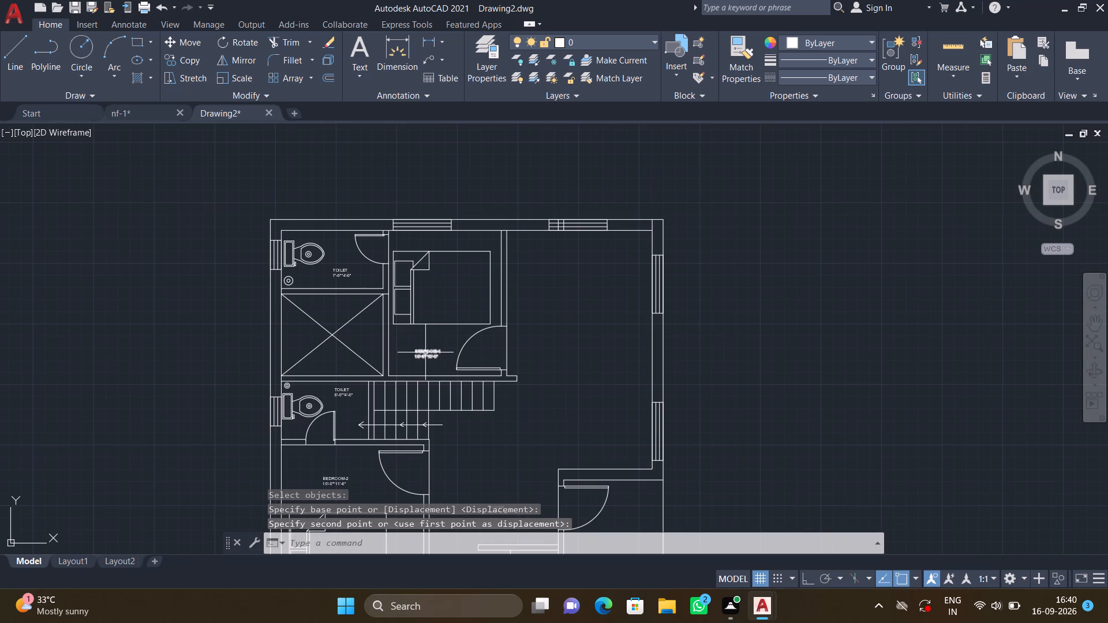
pyautogui.scroll(-1, 433, 354)
pyautogui.moveTo(525, 336); pyautogui.dragTo(441, 331, button='middle')
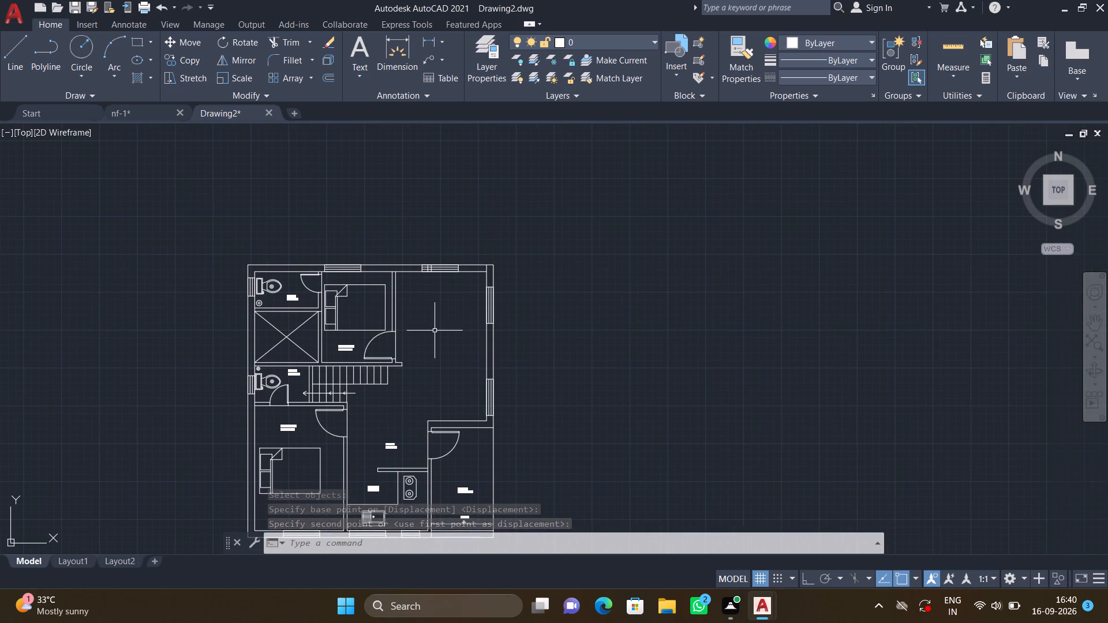
pyautogui.scroll(3, 396, 331)
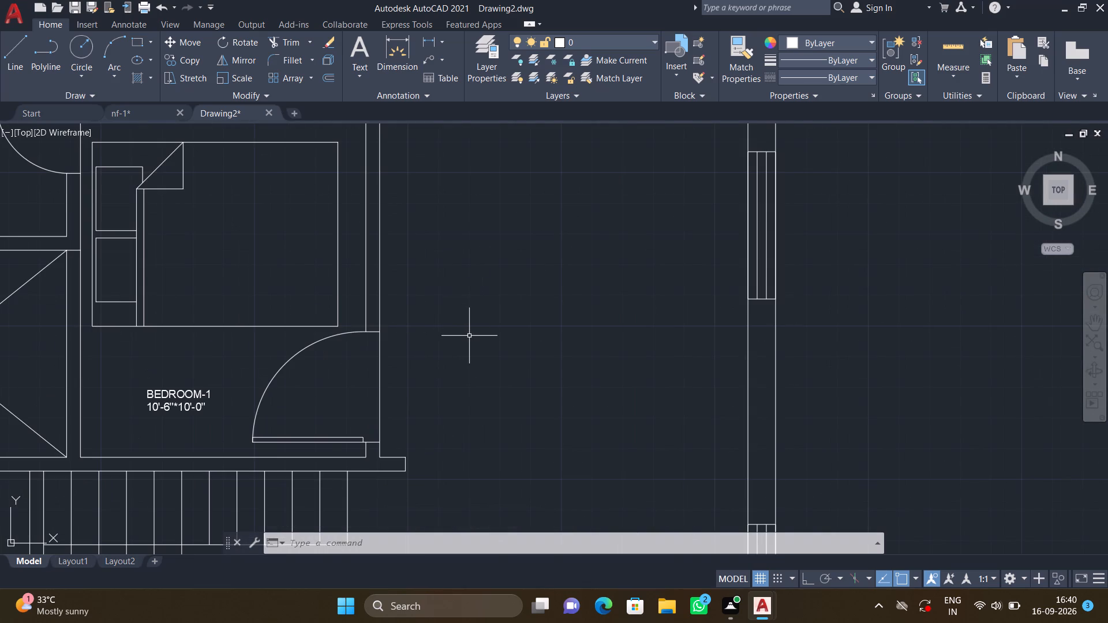
pyautogui.write('MT')
pyautogui.press('Return')
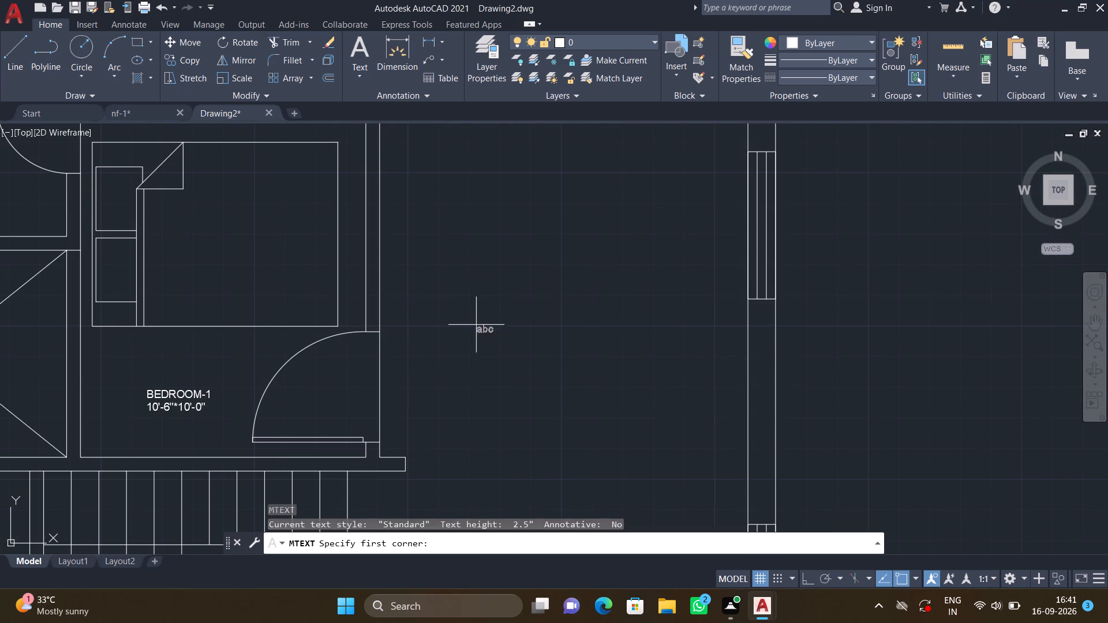
pyautogui.click(502, 282)
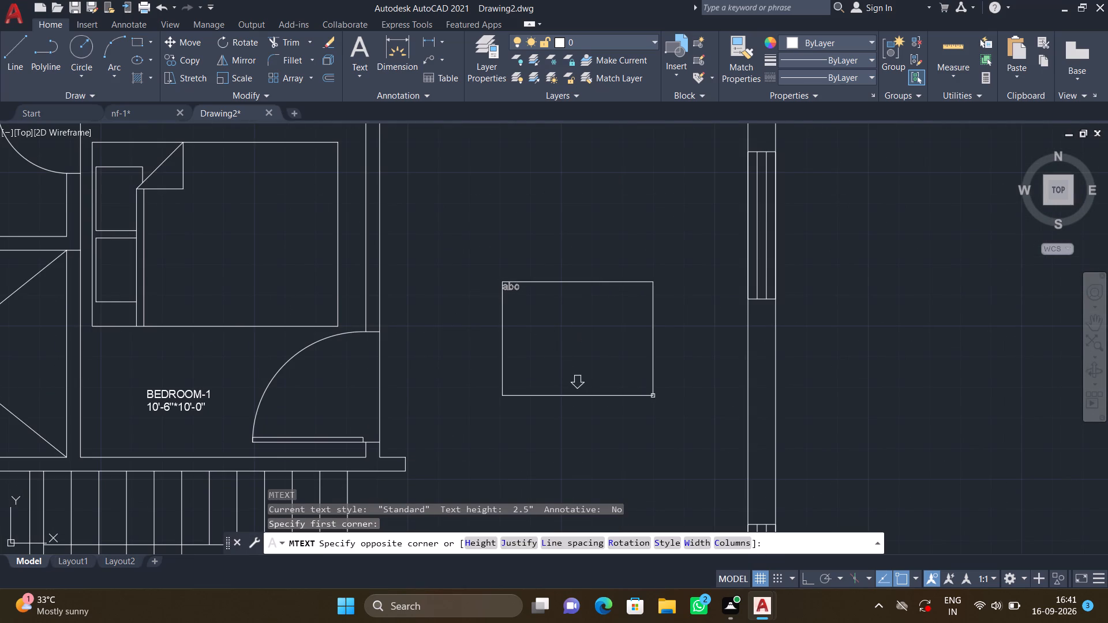
pyautogui.click(668, 410)
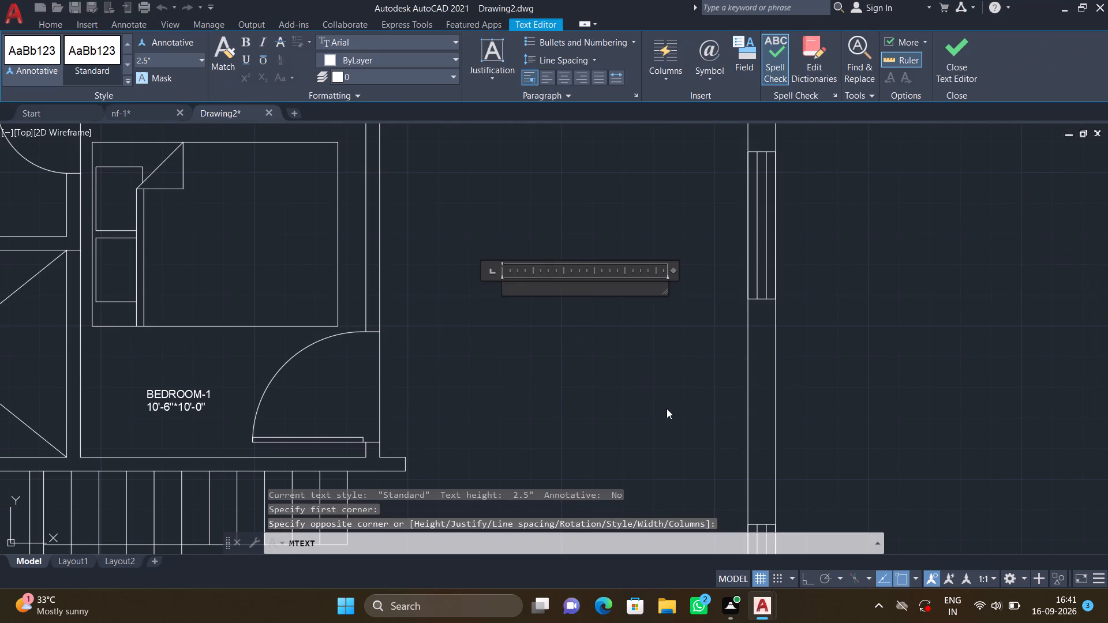
pyautogui.write('LIVING')
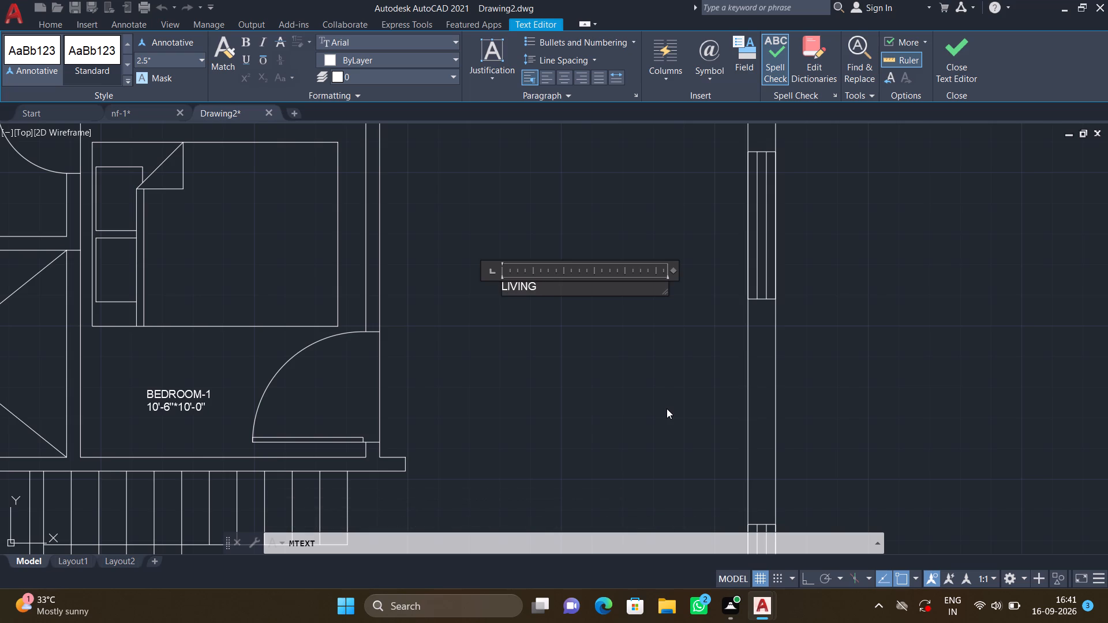
pyautogui.press('space')
pyautogui.hotkey('shift', '&')
pyautogui.press('space')
pyautogui.write('DININ')
pyautogui.press('g')
pyautogui.press('Return')
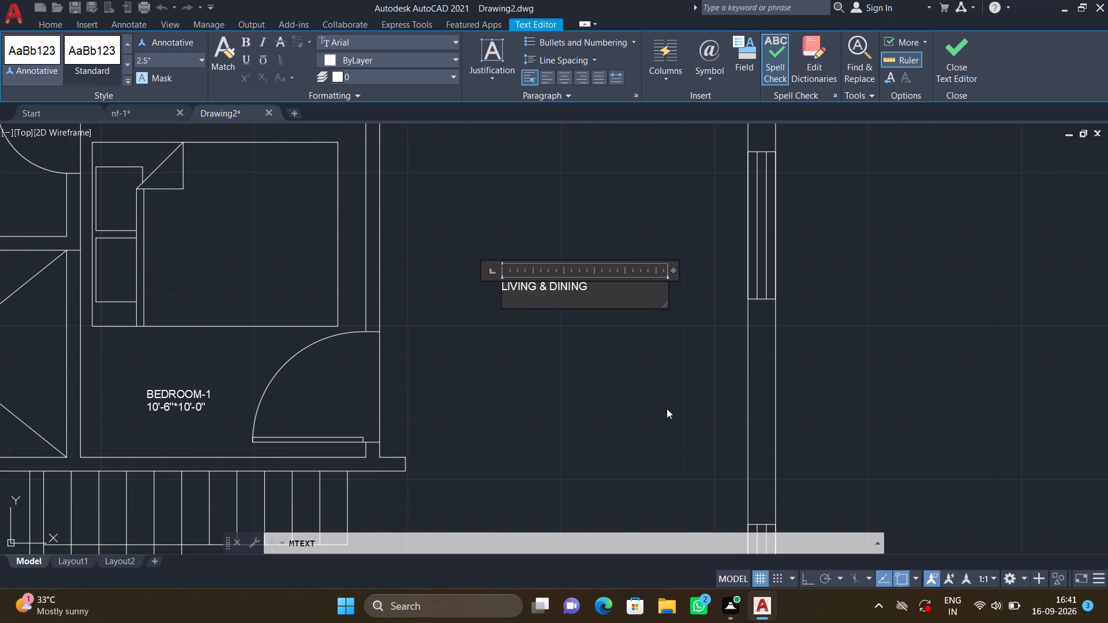
pyautogui.write("10'")
pyautogui.write('-0"')
pyautogui.press('*')
pyautogui.write("16'")
pyautogui.press('-')
pyautogui.write('5"')
pyautogui.press('Return')
pyautogui.press('Escape')
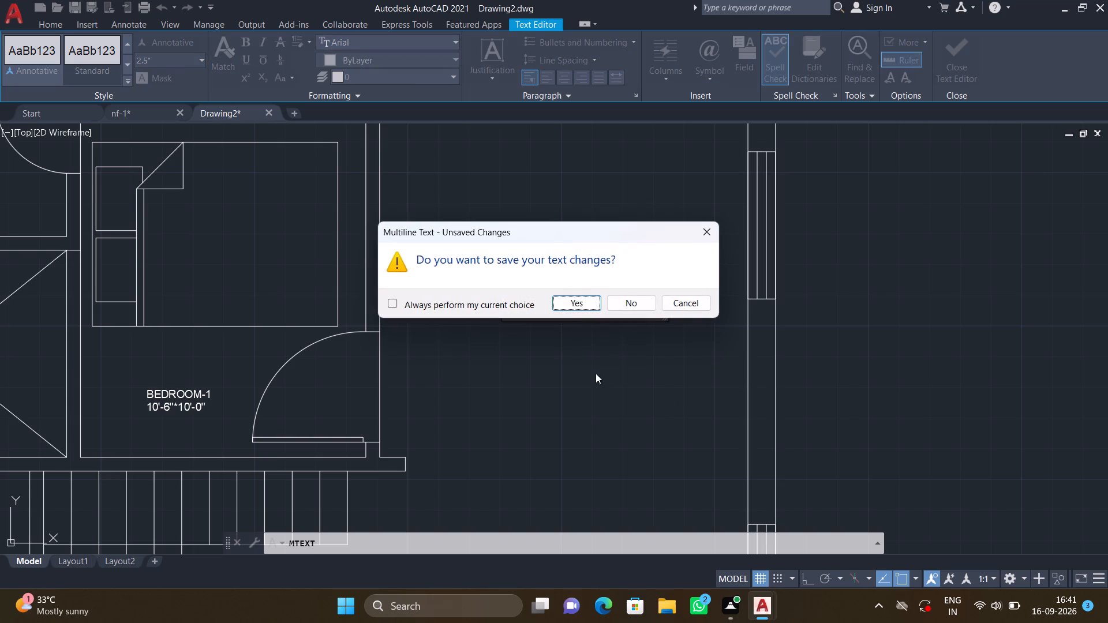
pyautogui.click(570, 303)
# Erase the two stray vertical lines crossing the window in the living room's north wall.
pyautogui.scroll(-1, 557, 359)
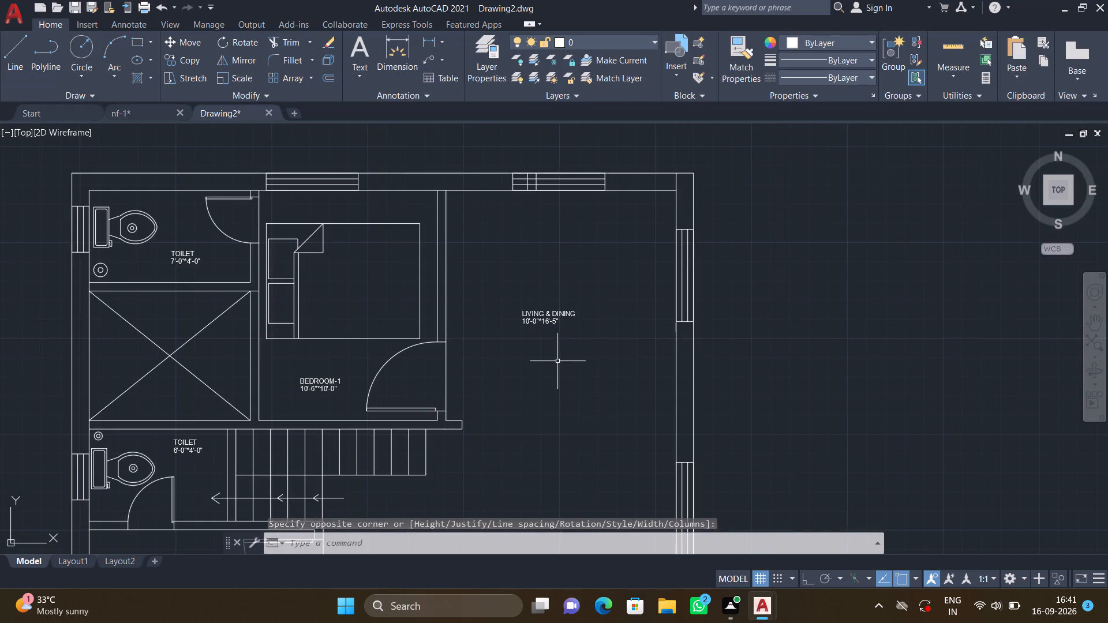
pyautogui.scroll(3, 521, 155)
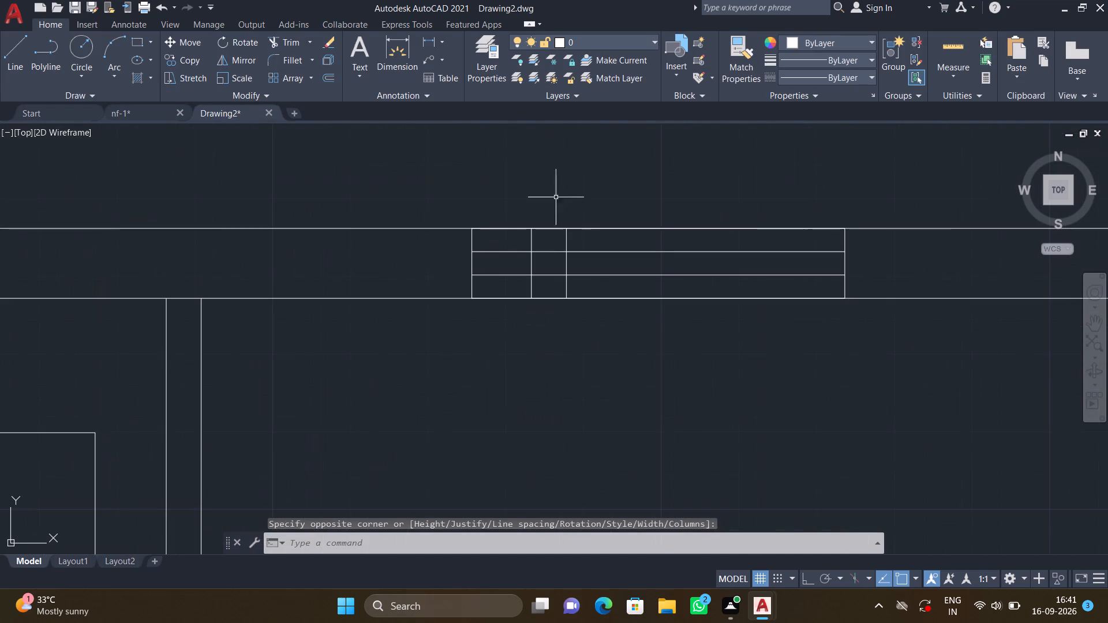
pyautogui.click(529, 265)
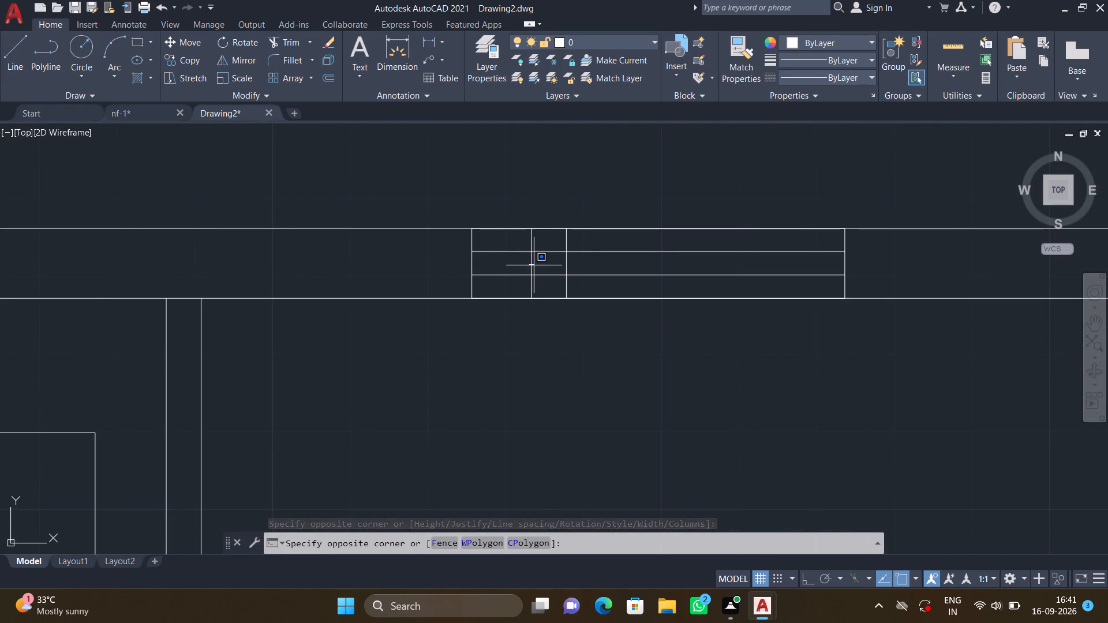
pyautogui.click(534, 265)
pyautogui.click(530, 262)
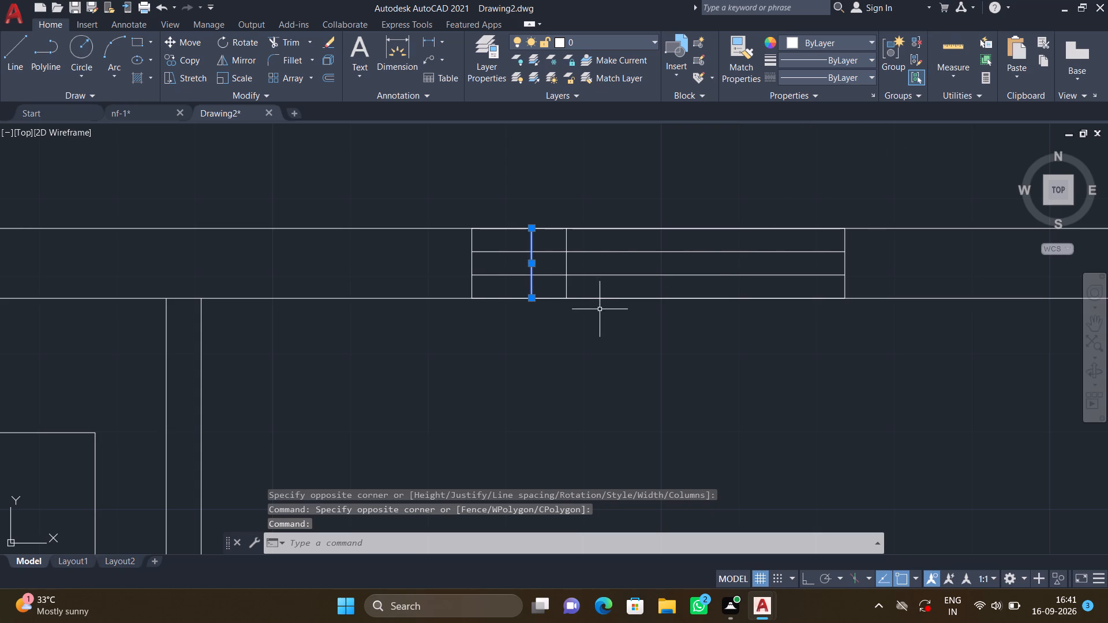
pyautogui.click(567, 261)
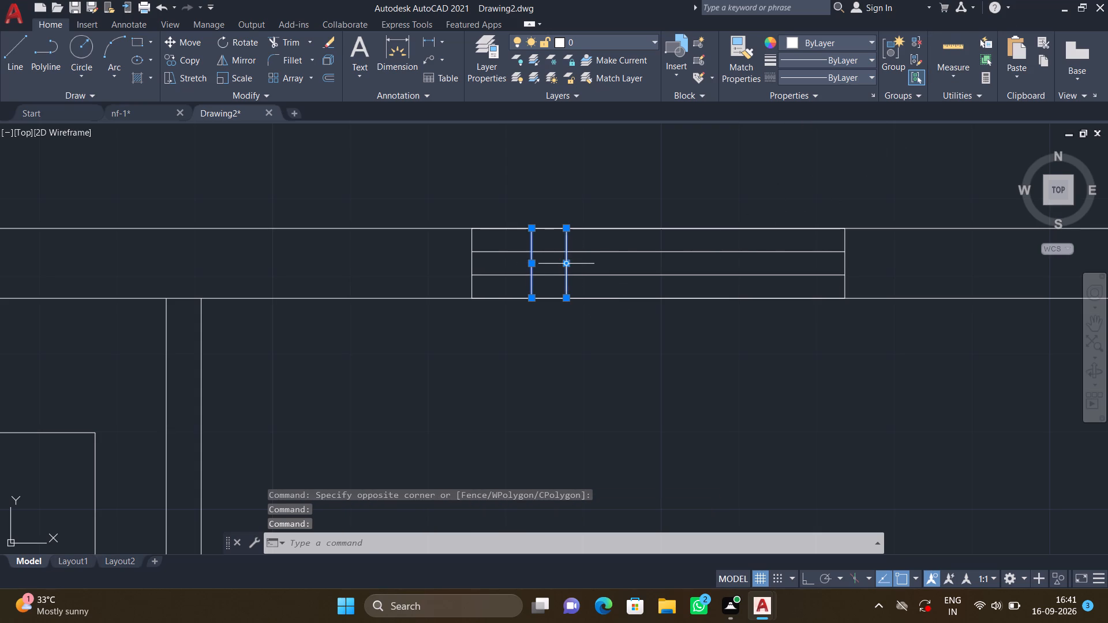
pyautogui.press('Delete')
# Trim the inner wall line that overruns into the wall thickness at the house's northeast corner.
pyautogui.scroll(-3, 572, 267)
pyautogui.scroll(-1, 606, 337)
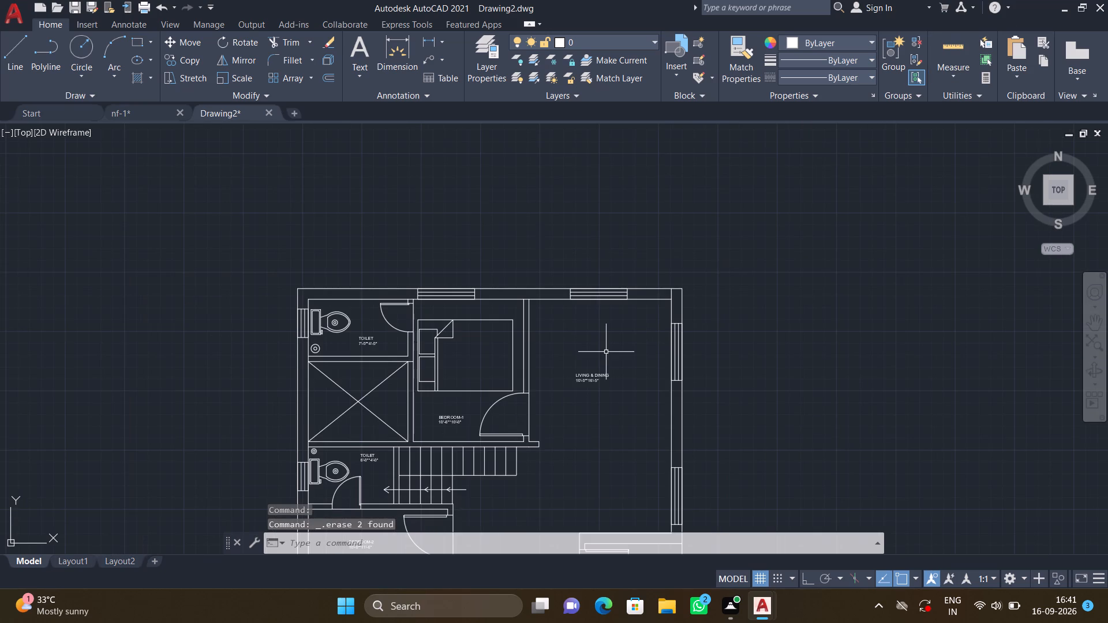
pyautogui.moveTo(601, 348); pyautogui.dragTo(570, 245, button='middle')
pyautogui.scroll(-1, 571, 253)
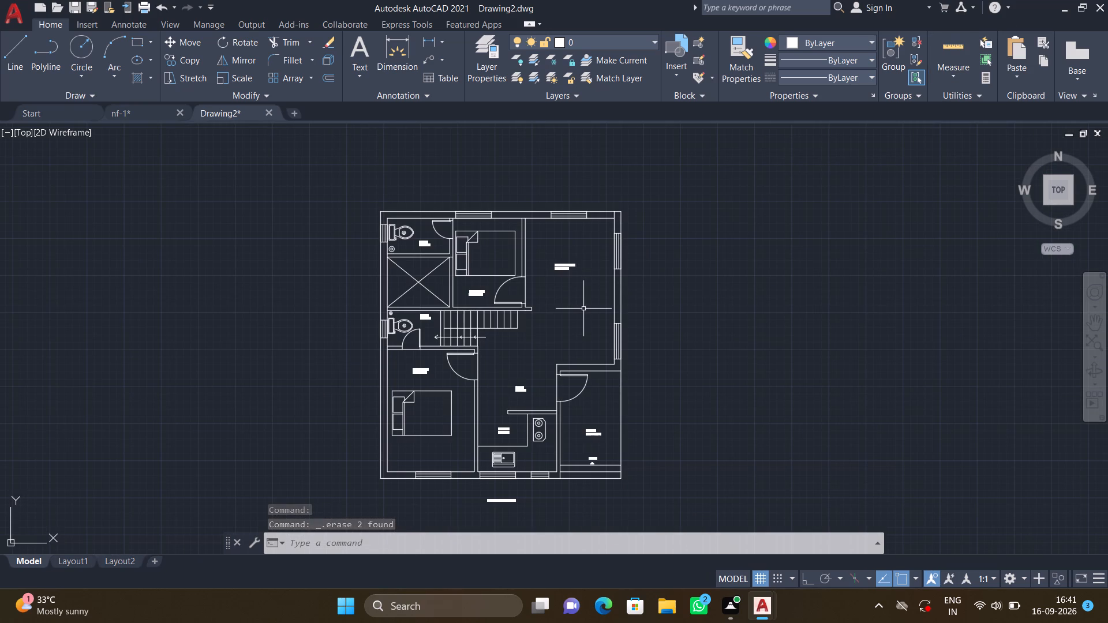
pyautogui.scroll(2, 615, 219)
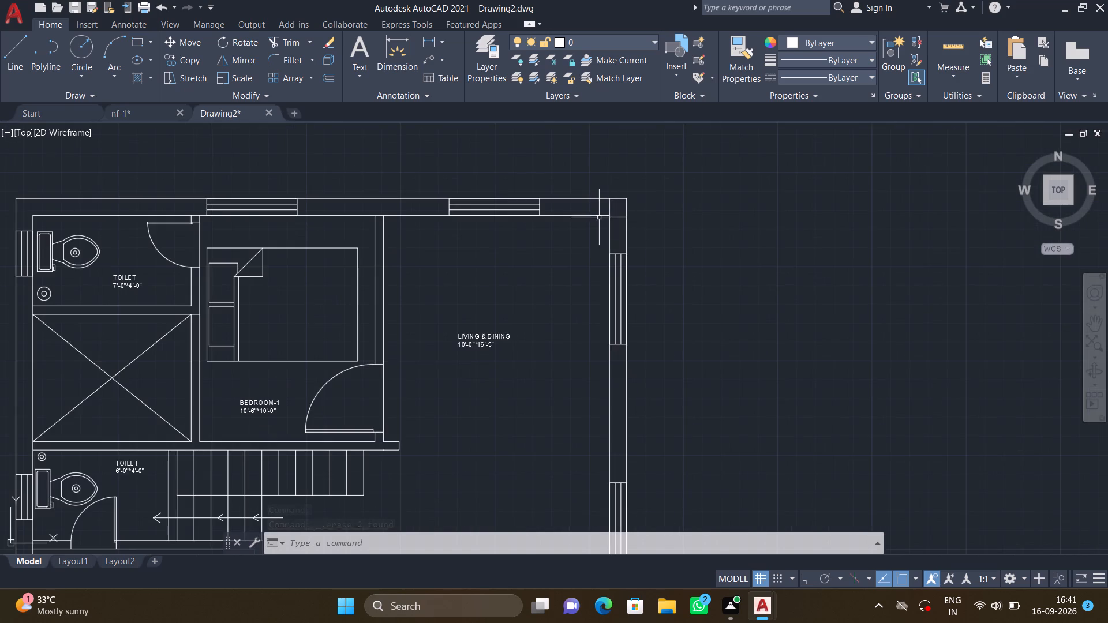
pyautogui.scroll(2, 599, 216)
pyautogui.press('t')
pyautogui.press('r')
pyautogui.press('Return')
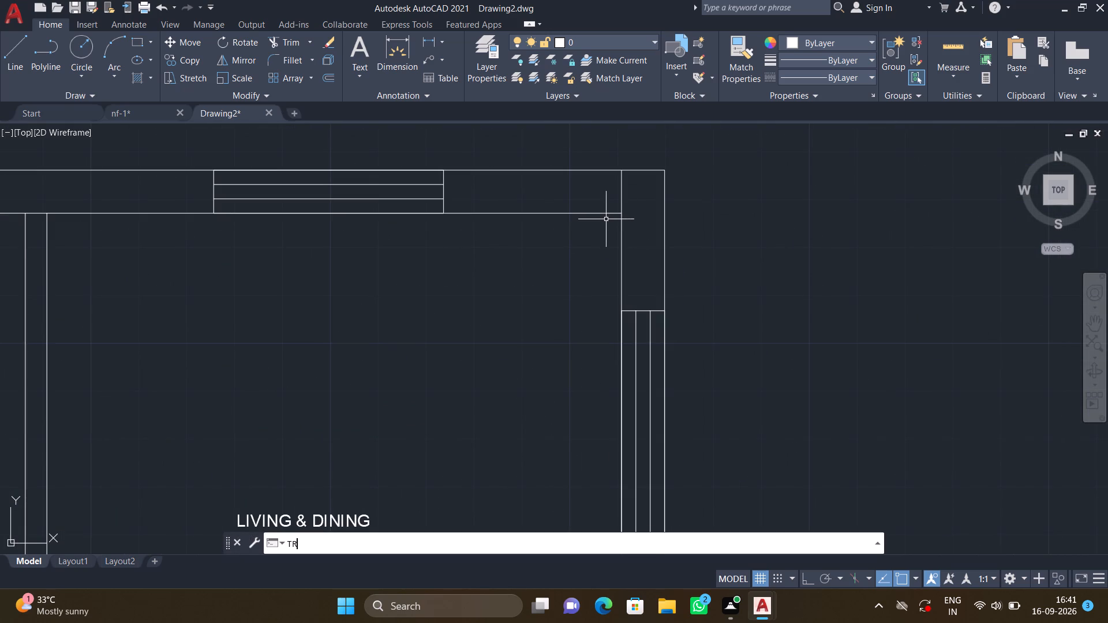
pyautogui.click(611, 187)
pyautogui.click(629, 192)
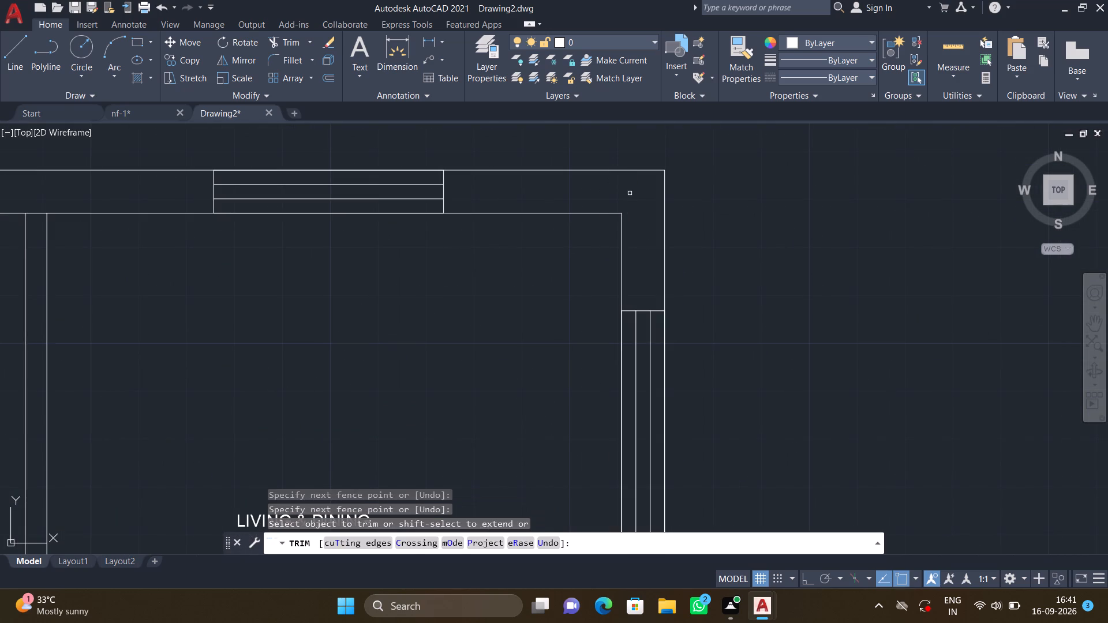
pyautogui.press('Return')
# Move the LIVING & DINING label slightly southeast, closer to the middle of the living room.
pyautogui.scroll(-3, 628, 198)
pyautogui.moveTo(590, 298); pyautogui.dragTo(572, 235, button='middle')
pyautogui.scroll(-2, 573, 258)
pyautogui.scroll(2, 557, 387)
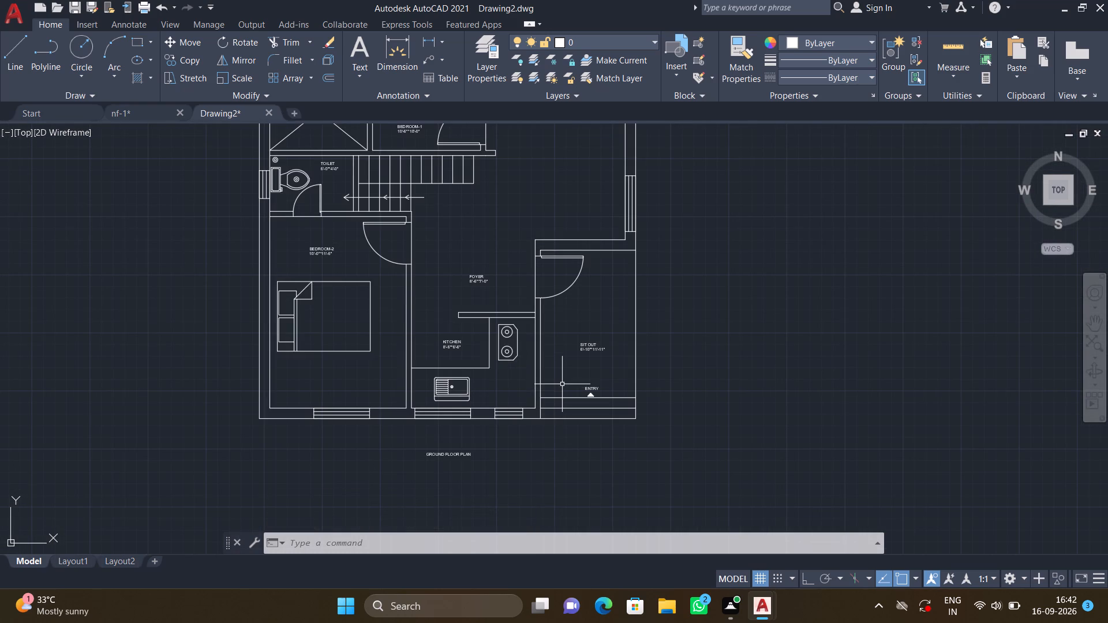
pyautogui.scroll(-1, 562, 384)
pyautogui.scroll(2, 534, 181)
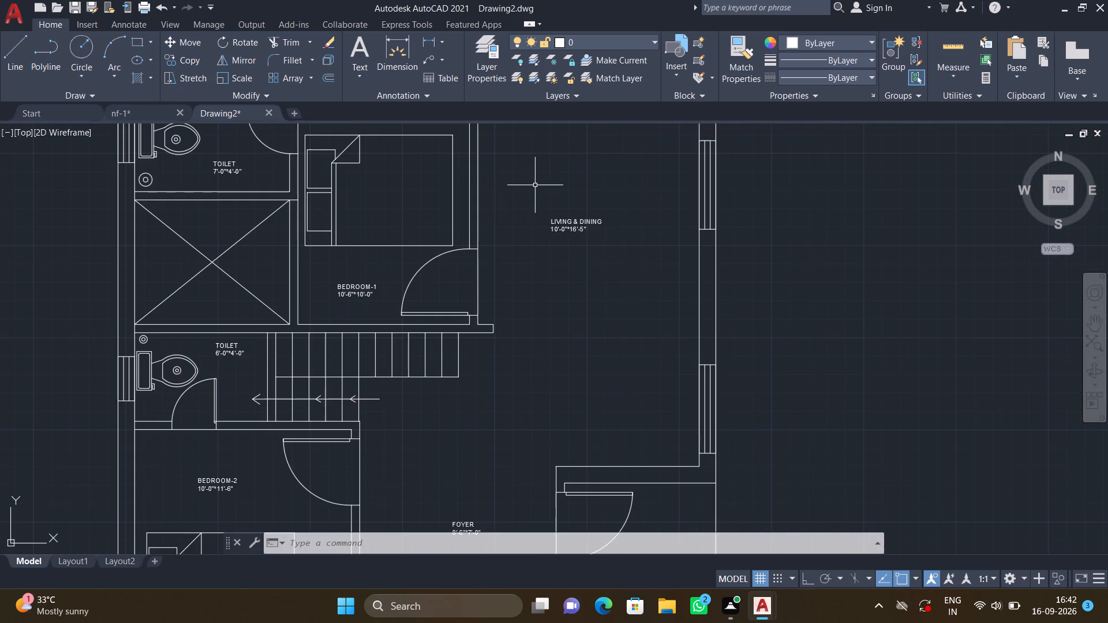
pyautogui.press('space')
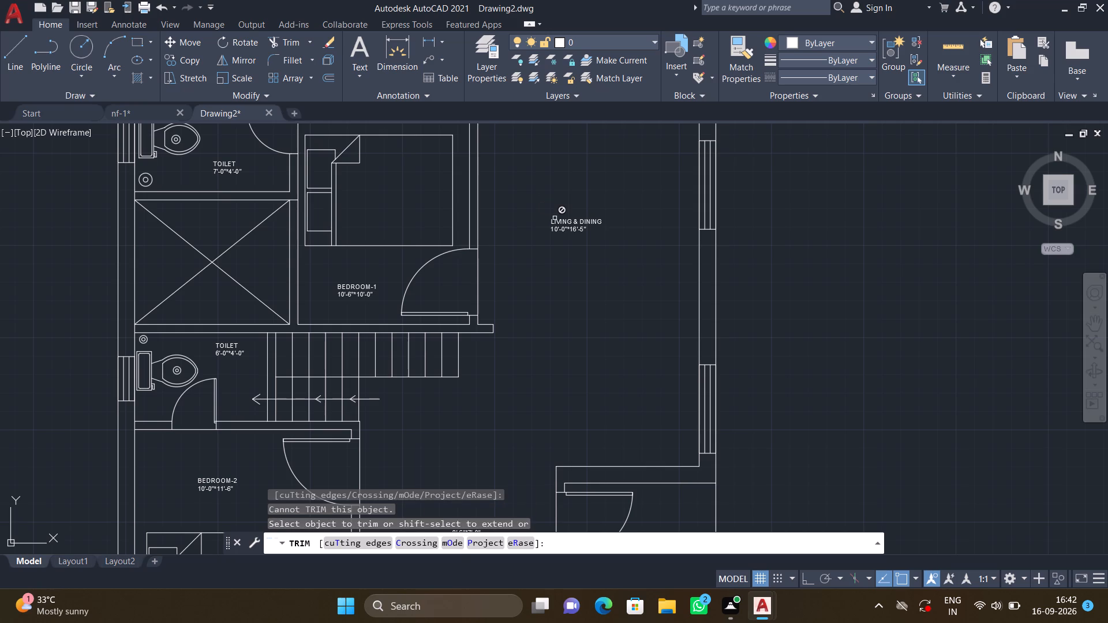
pyautogui.press('Escape')
pyautogui.press('m')
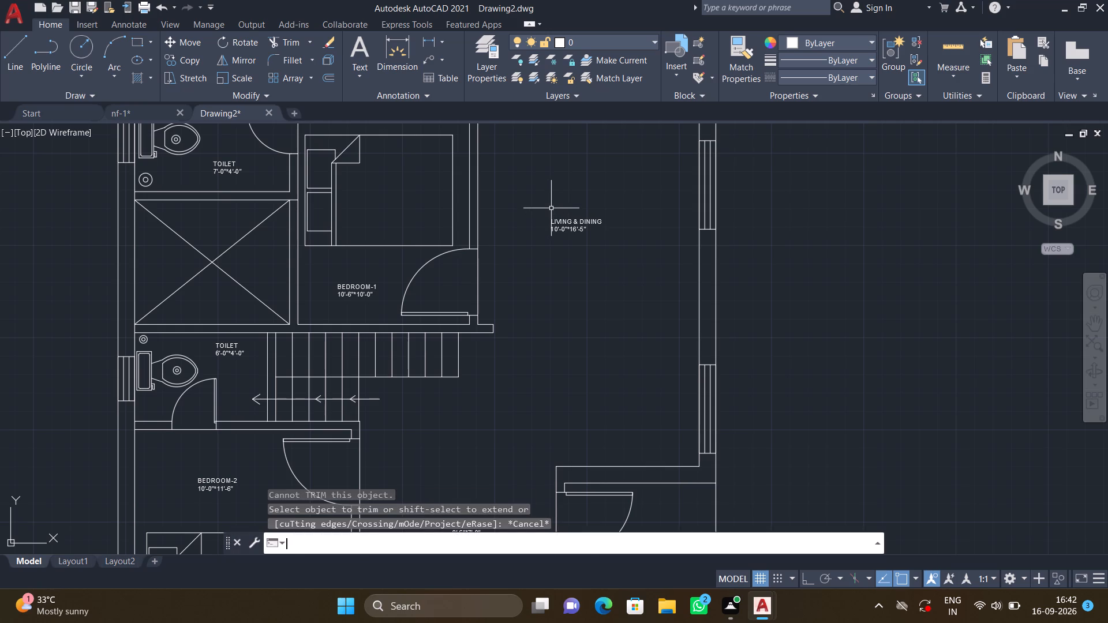
pyautogui.press('Return')
pyautogui.click(556, 220)
pyautogui.press('Return')
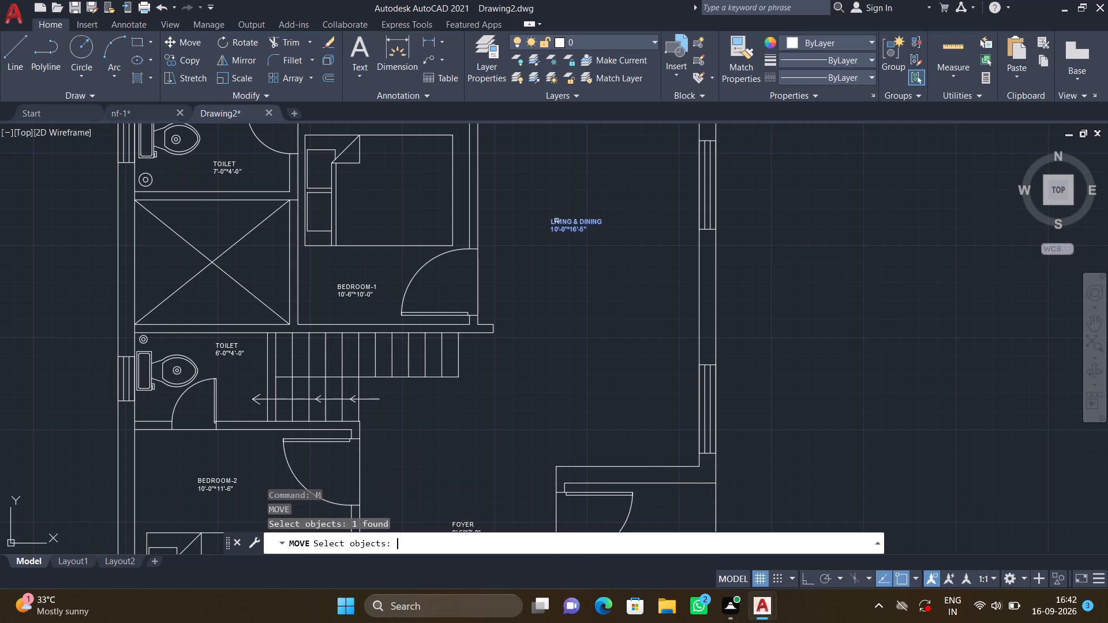
pyautogui.moveTo(551, 222); pyautogui.dragTo(556, 228)
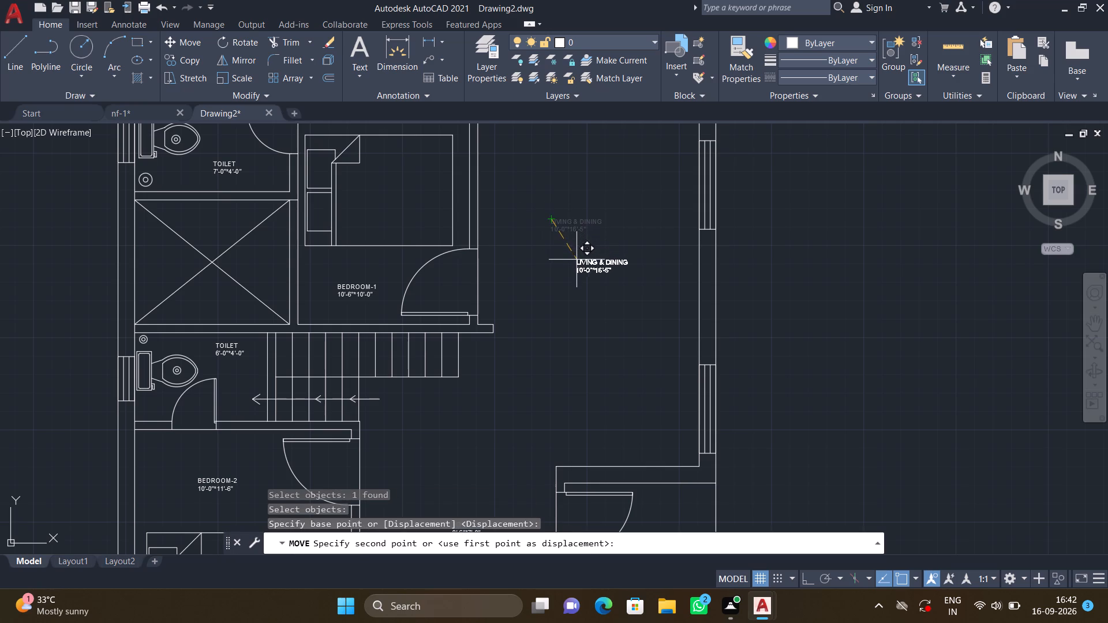
pyautogui.click(577, 260)
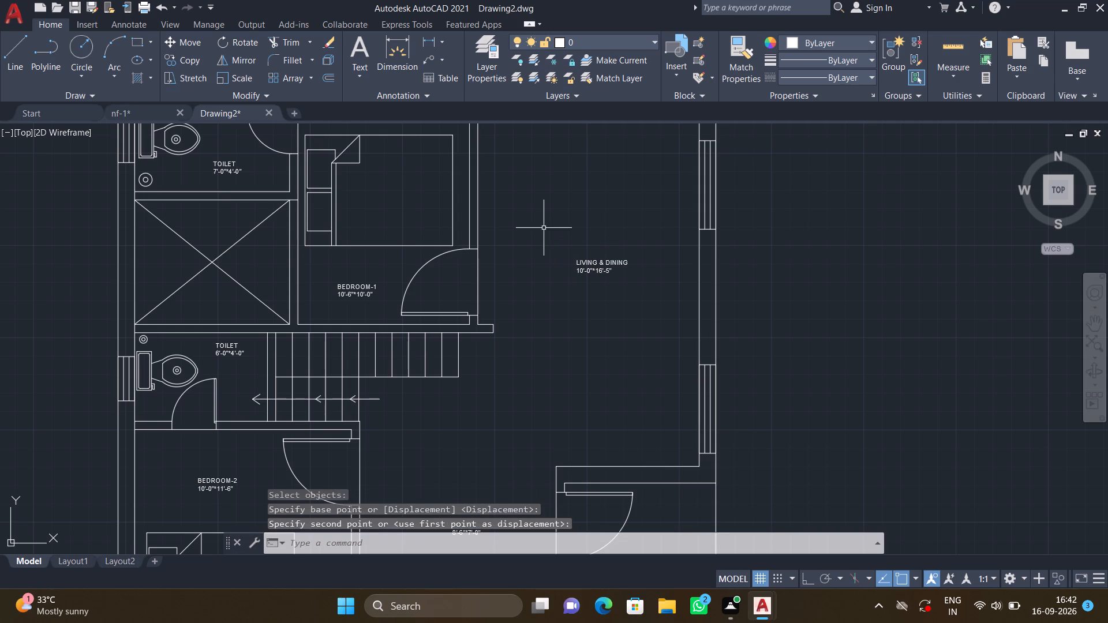
# Add a multiline text title above the plan's north wall reading 27*30 (810Sqft) House Plan -North Face.
pyautogui.scroll(-1, 541, 222)
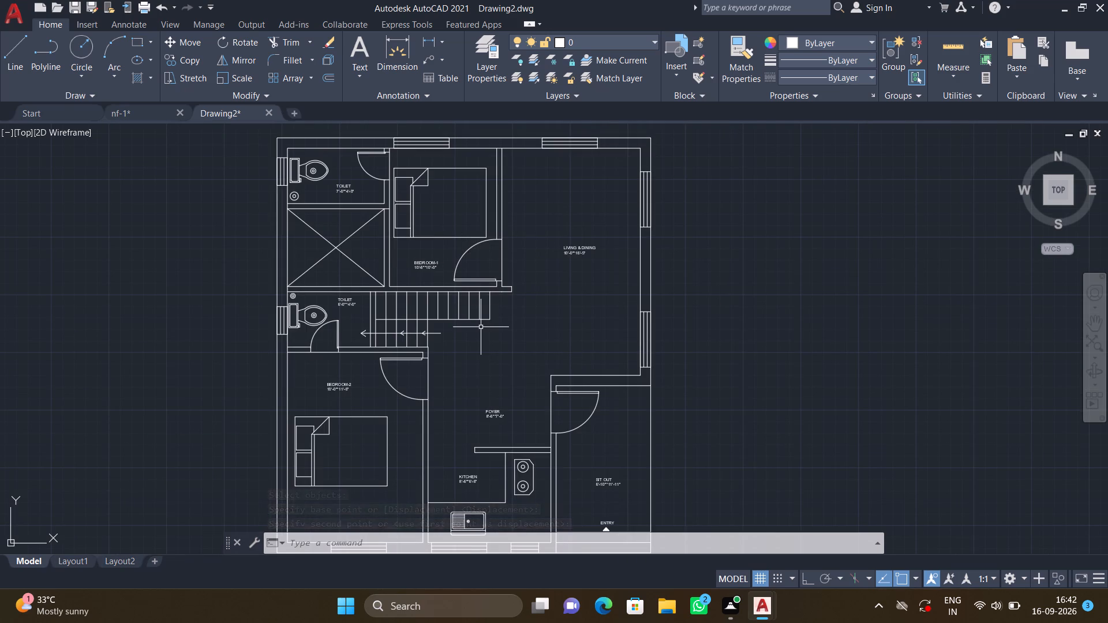
pyautogui.moveTo(467, 380); pyautogui.dragTo(460, 282, button='middle')
pyautogui.scroll(-1, 463, 347)
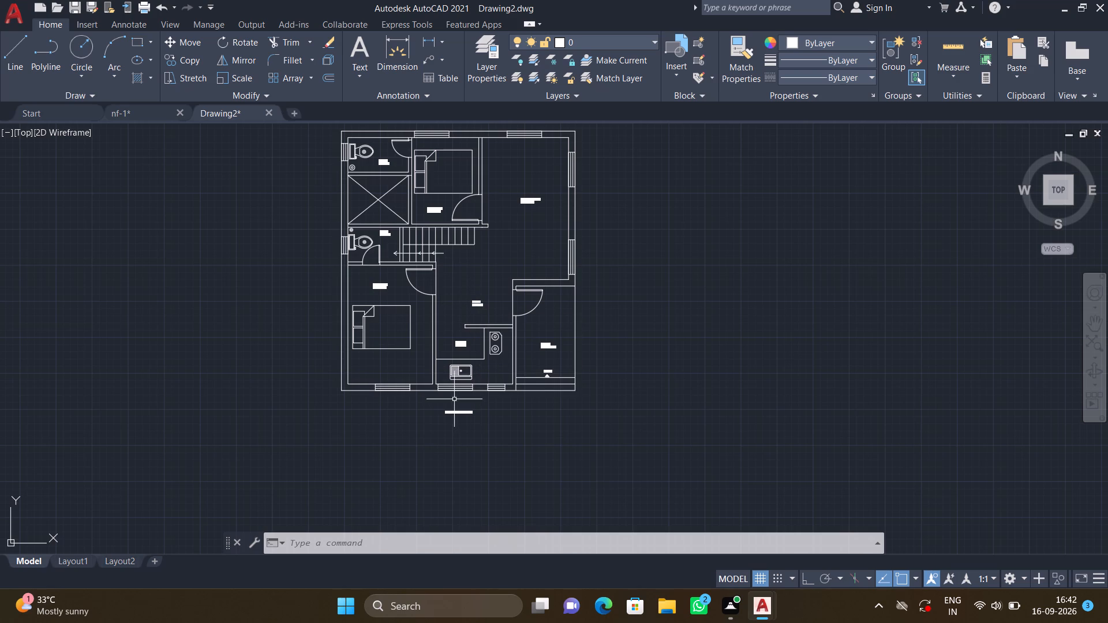
pyautogui.moveTo(454, 396); pyautogui.dragTo(443, 492, button='middle')
pyautogui.scroll(1, 338, 185)
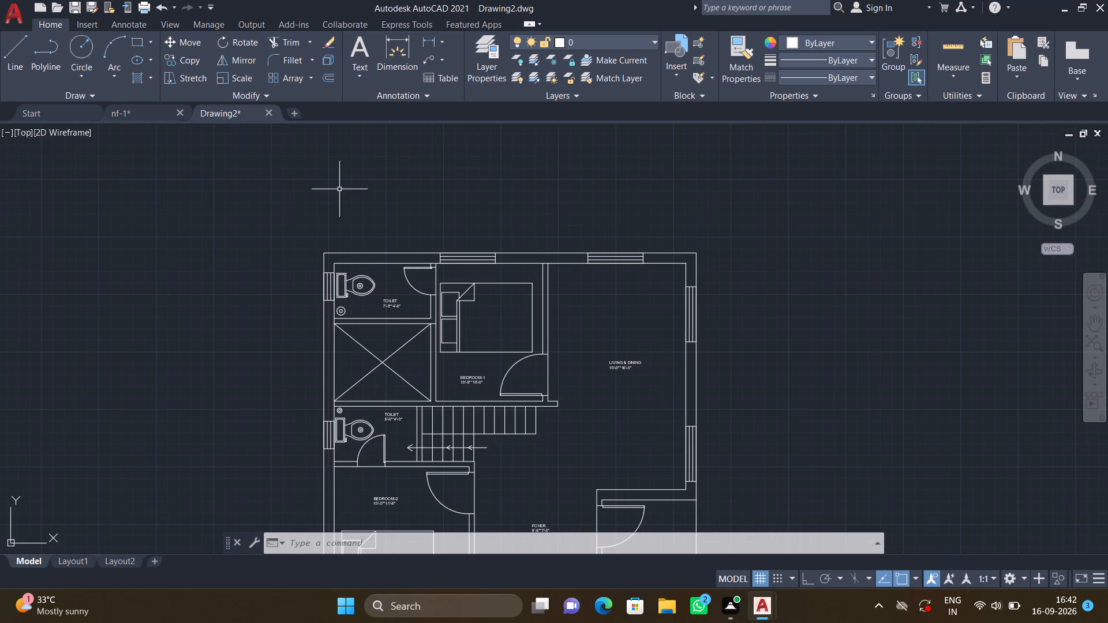
pyautogui.write('MT')
pyautogui.press('Return')
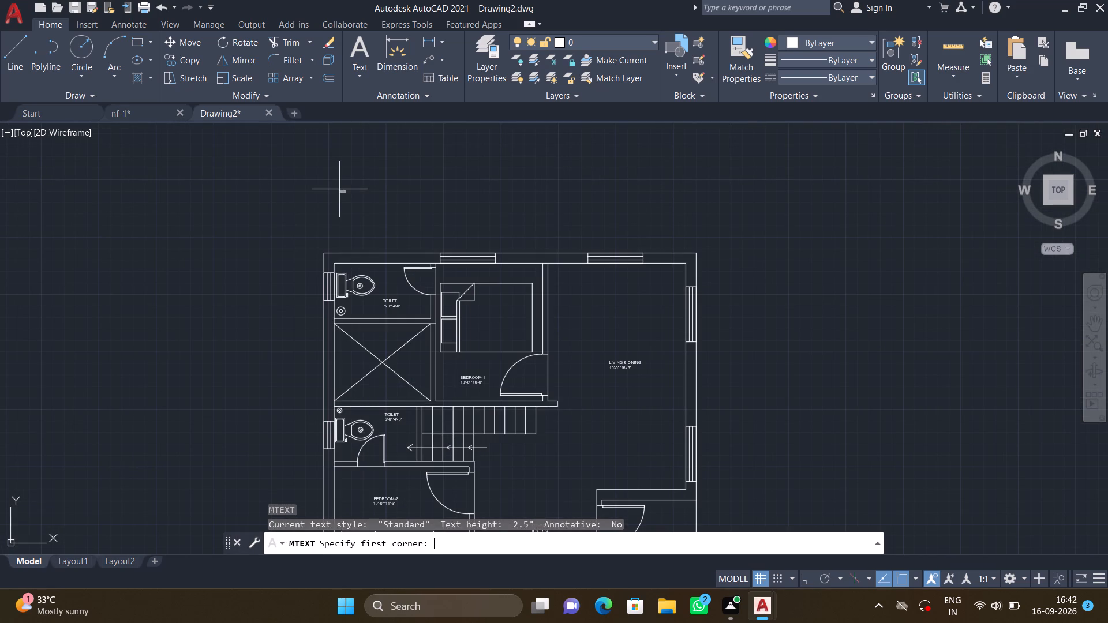
pyautogui.click(330, 185)
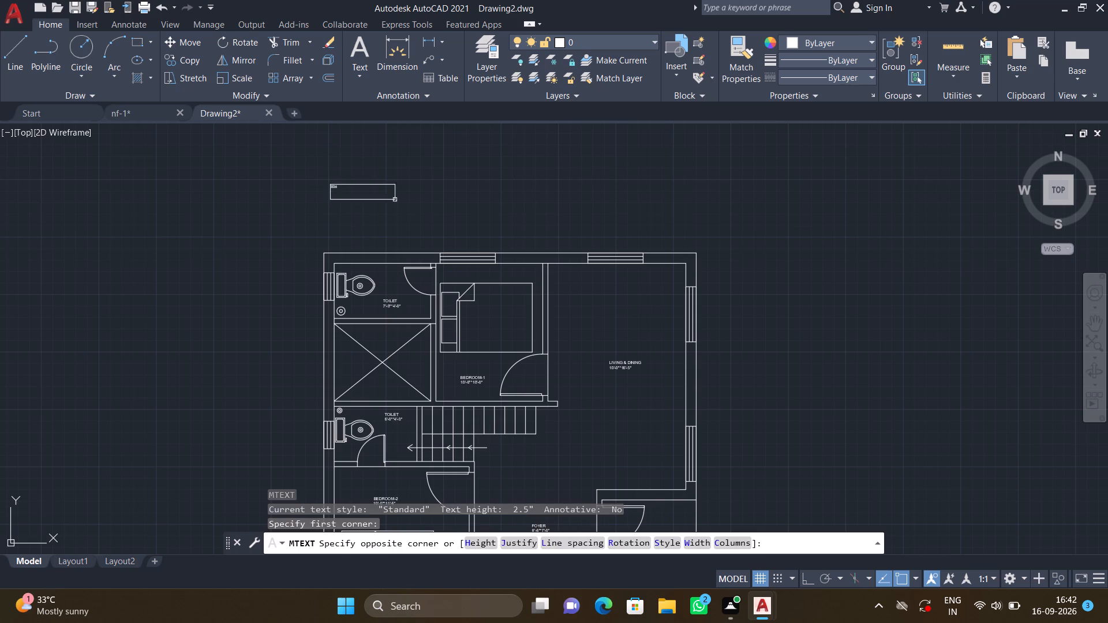
pyautogui.click(686, 213)
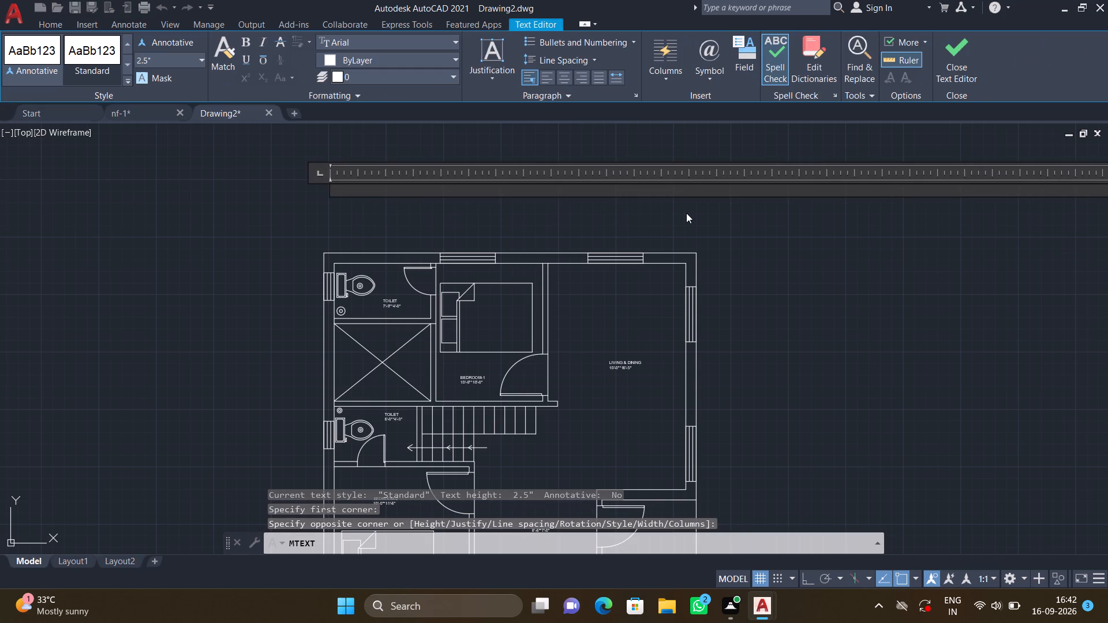
pyautogui.write('27')
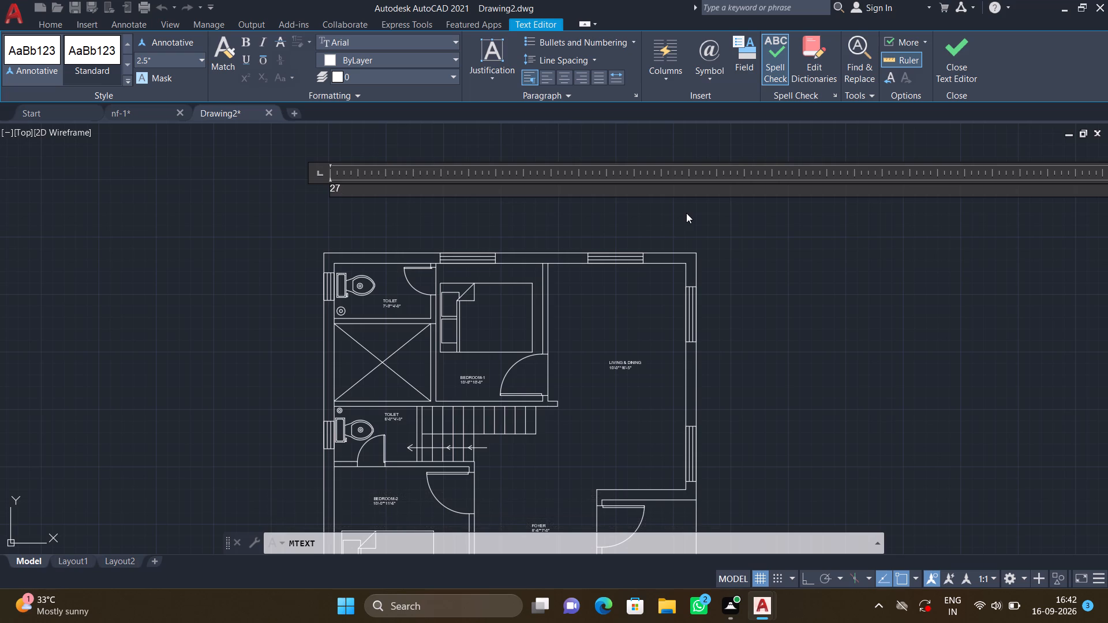
pyautogui.press("'")
pyautogui.write("*30'")
pyautogui.press('BackSpace')
pyautogui.press('BackSpace')
pyautogui.press('BackSpace')
pyautogui.press('BackSpace')
pyautogui.press('BackSpace')
pyautogui.write('*30')
pyautogui.press('Return')
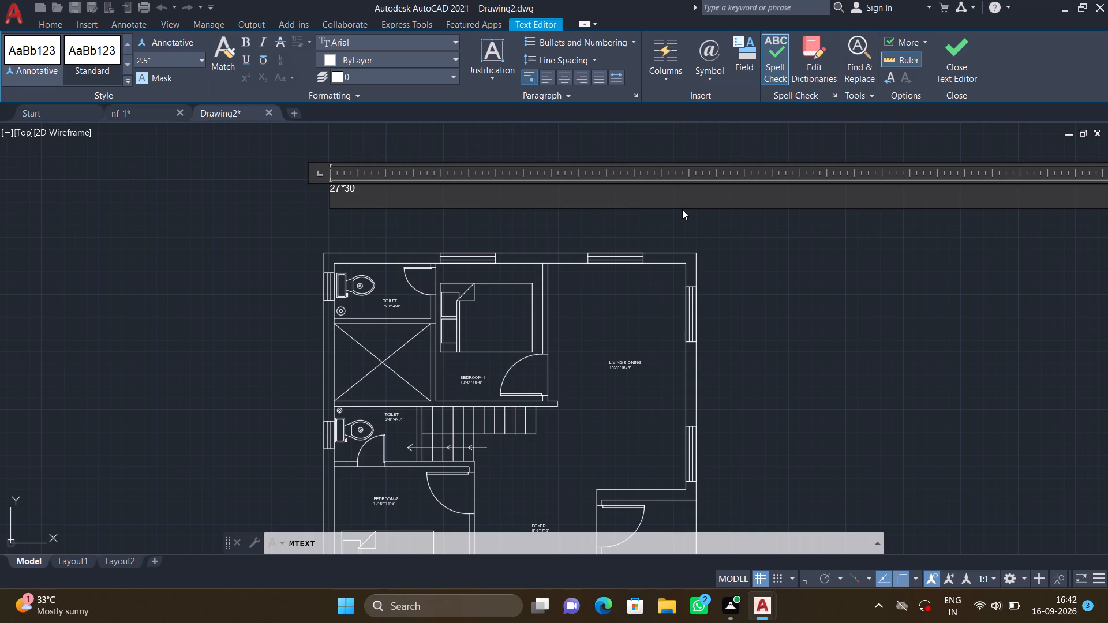
pyautogui.hotkey('shift', '(')
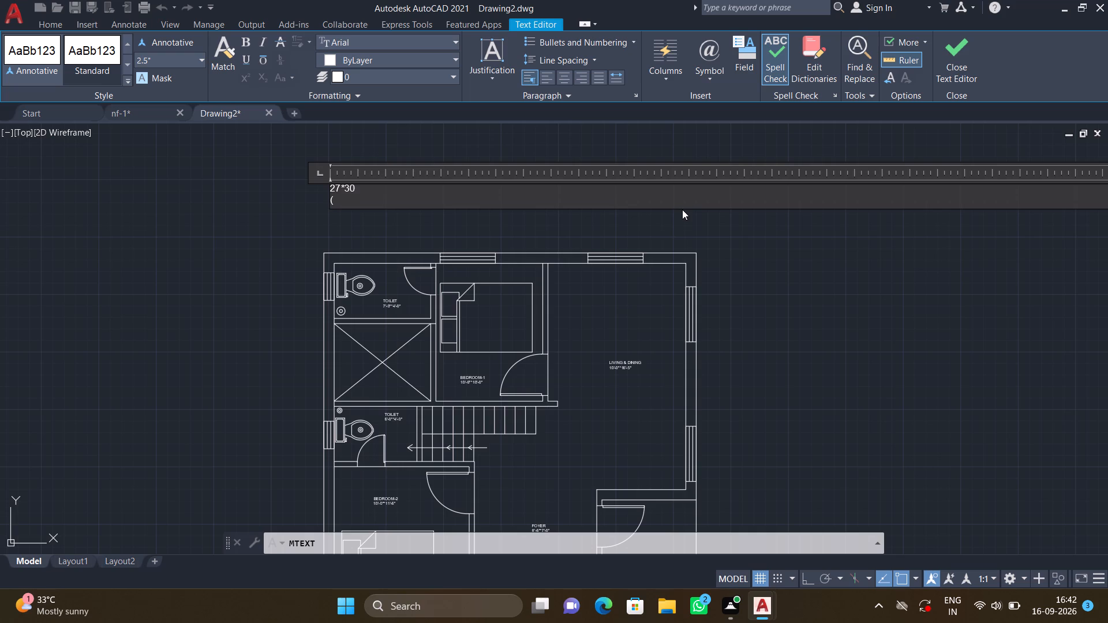
pyautogui.press('BackSpace')
pyautogui.press('BackSpace')
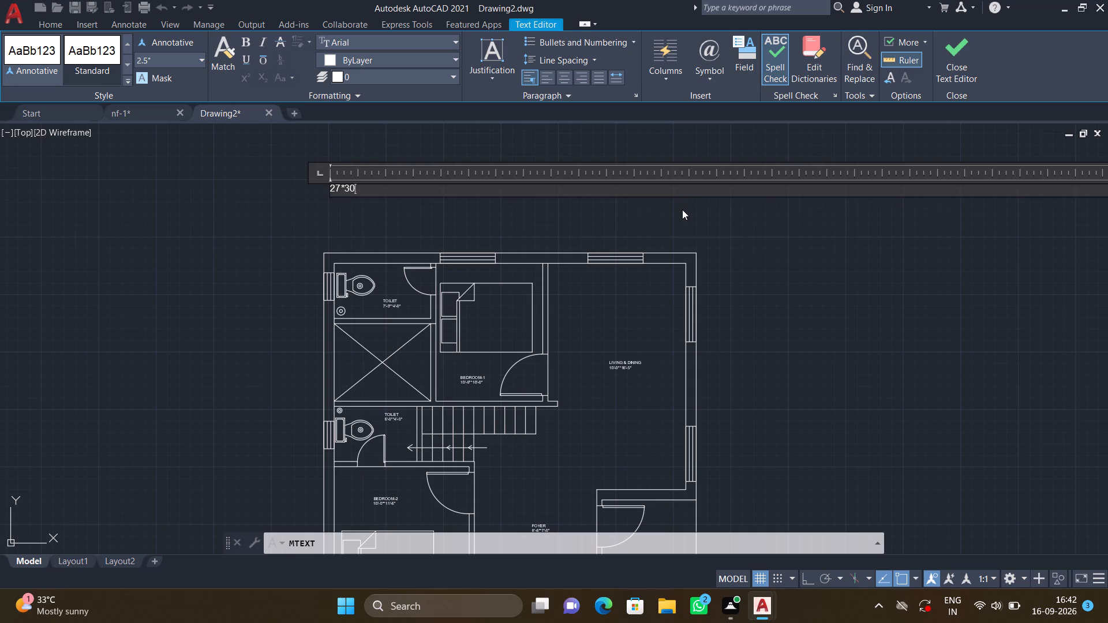
pyautogui.press('space')
pyautogui.hotkey('shift', '(')
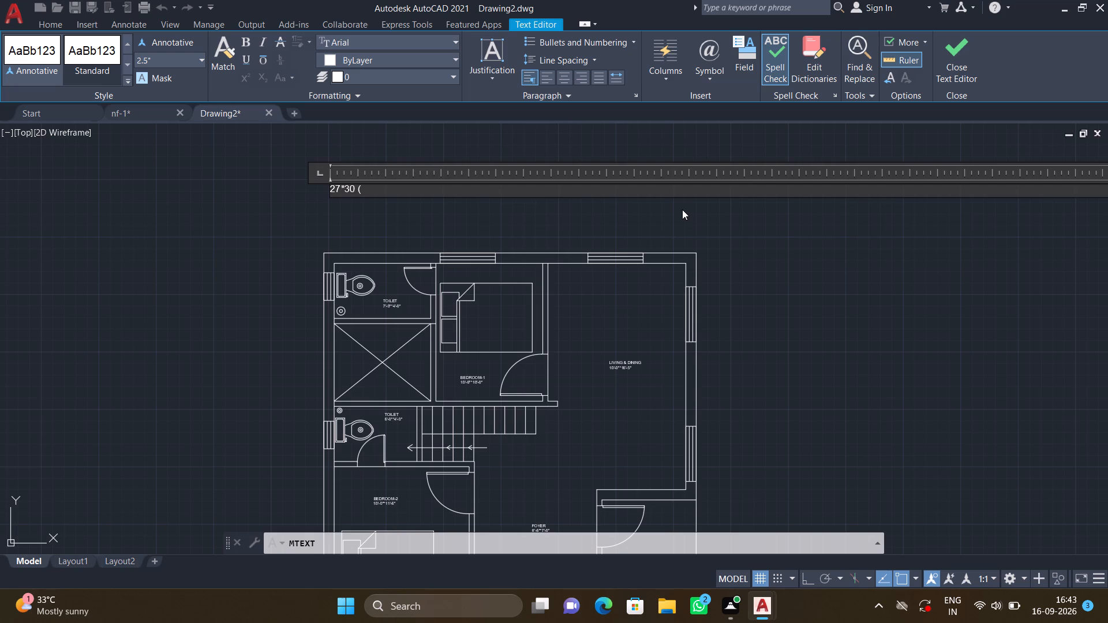
pyautogui.write('810')
pyautogui.press('s')
pyautogui.press('q')
pyautogui.write('ft')
pyautogui.hotkey('shift', ')')
pyautogui.press('space')
pyautogui.press('h')
pyautogui.write('ouse')
pyautogui.press('space')
pyautogui.press('p')
pyautogui.write('lan')
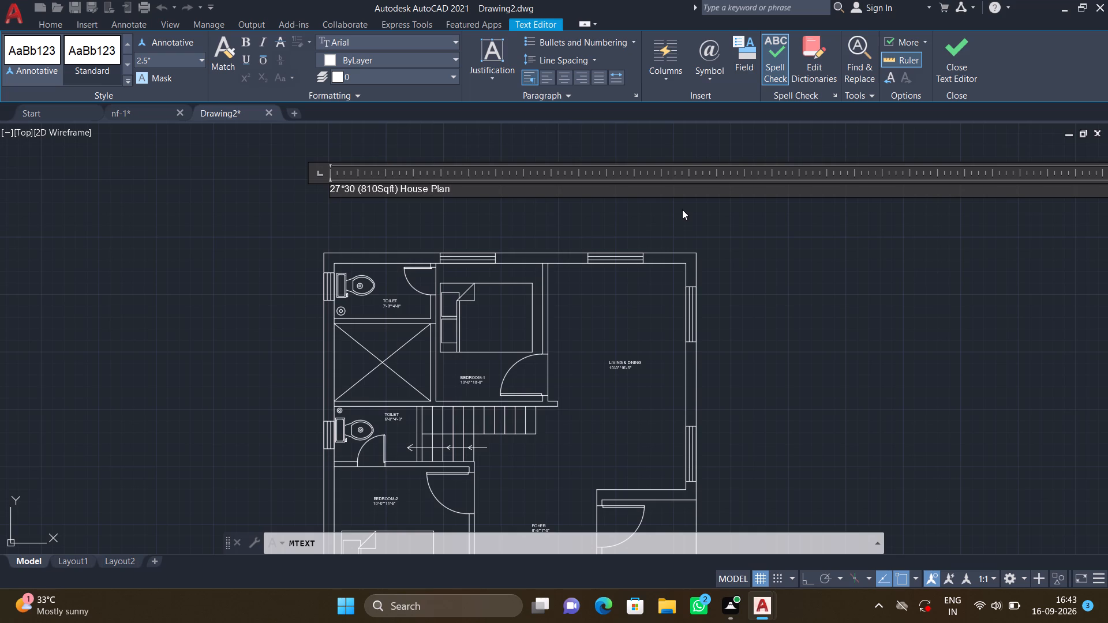
pyautogui.press('space')
pyautogui.press('-')
pyautogui.press('n')
pyautogui.write('orth')
pyautogui.press('space')
pyautogui.press('f')
pyautogui.write('ace')
# Finish editing the house plan title and save its text changes.
pyautogui.press('Return')
pyautogui.press('Escape')
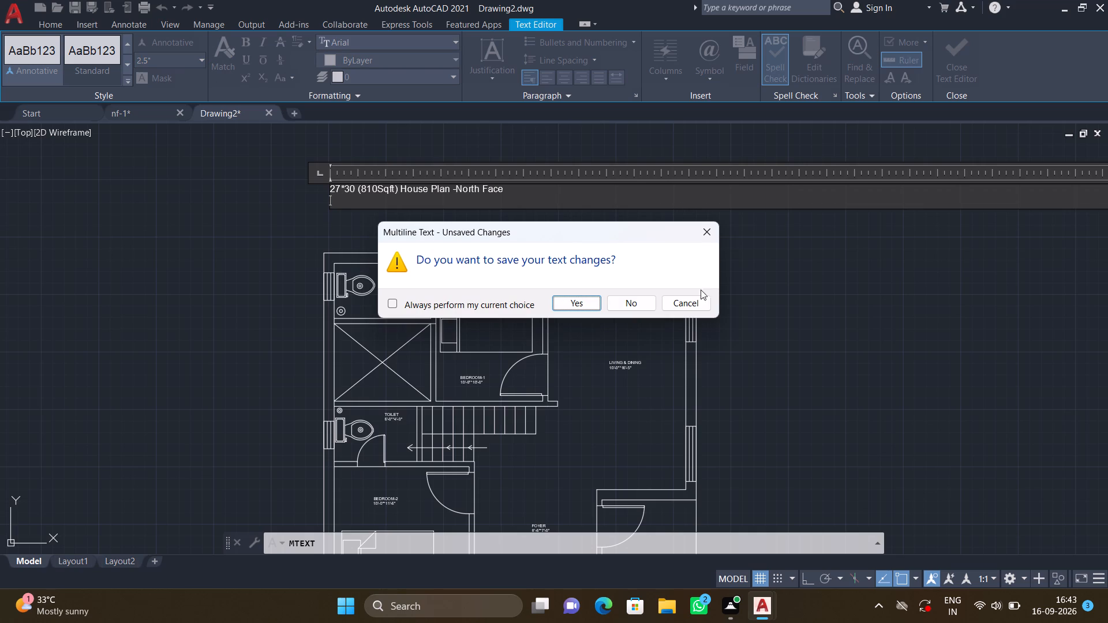
pyautogui.click(595, 305)
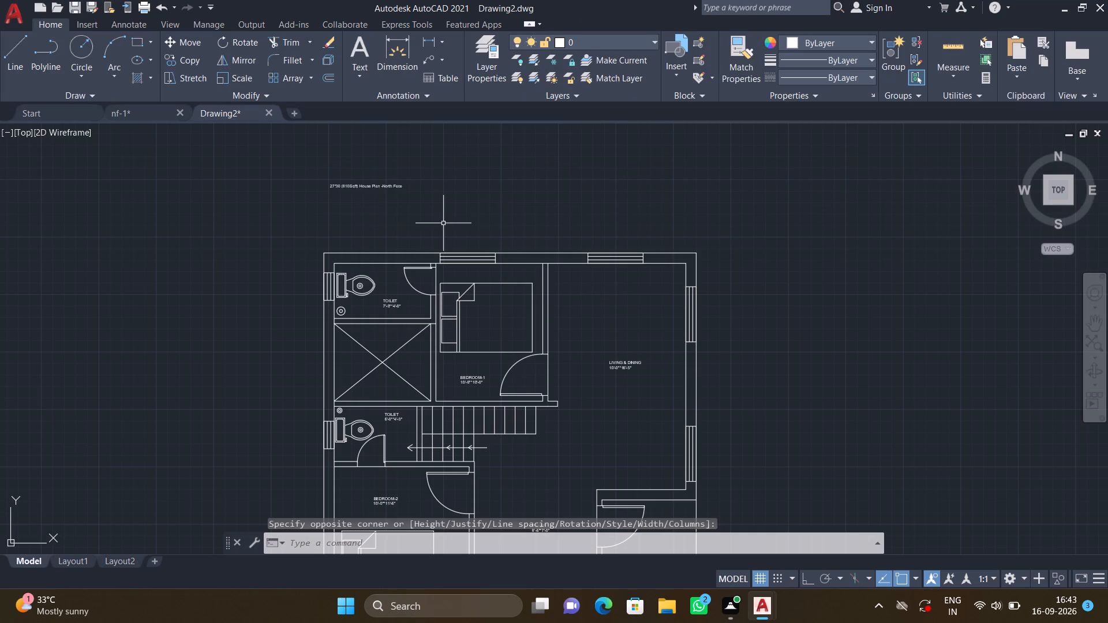
# Move the house plan title southeast so it sits roughly centred above the north wall.
pyautogui.press('m')
pyautogui.press('Return')
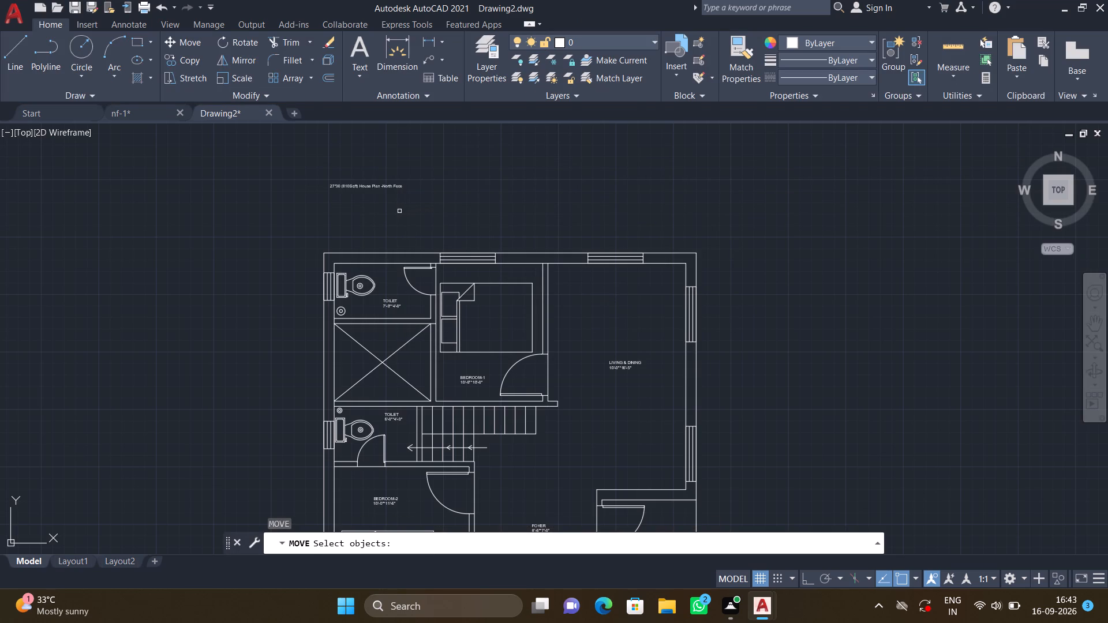
pyautogui.click(379, 185)
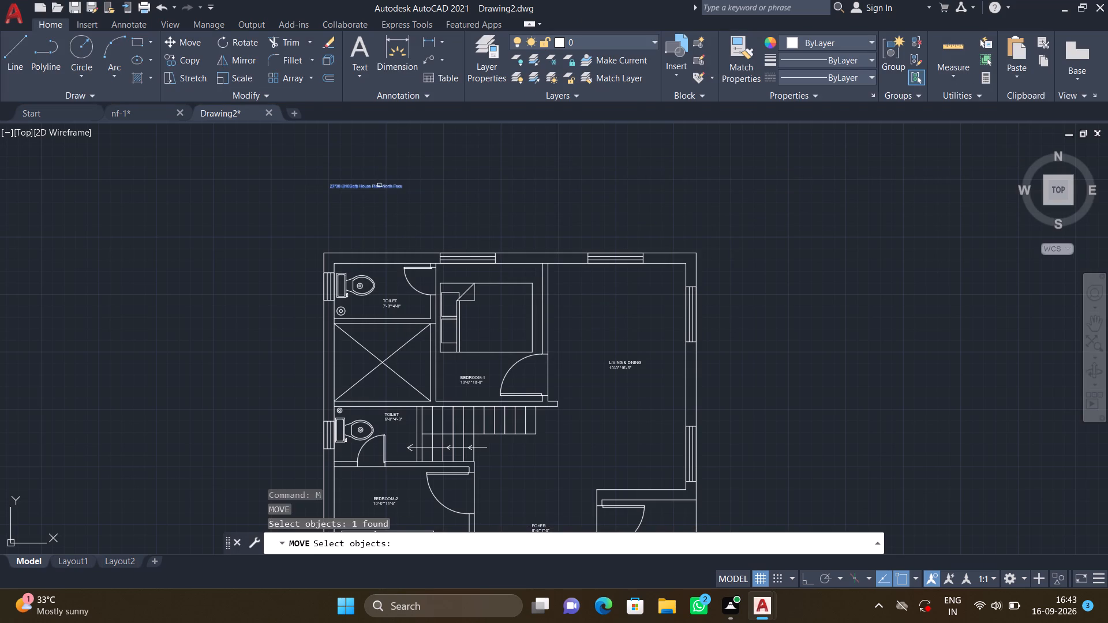
pyautogui.press('Return')
pyautogui.click(328, 185)
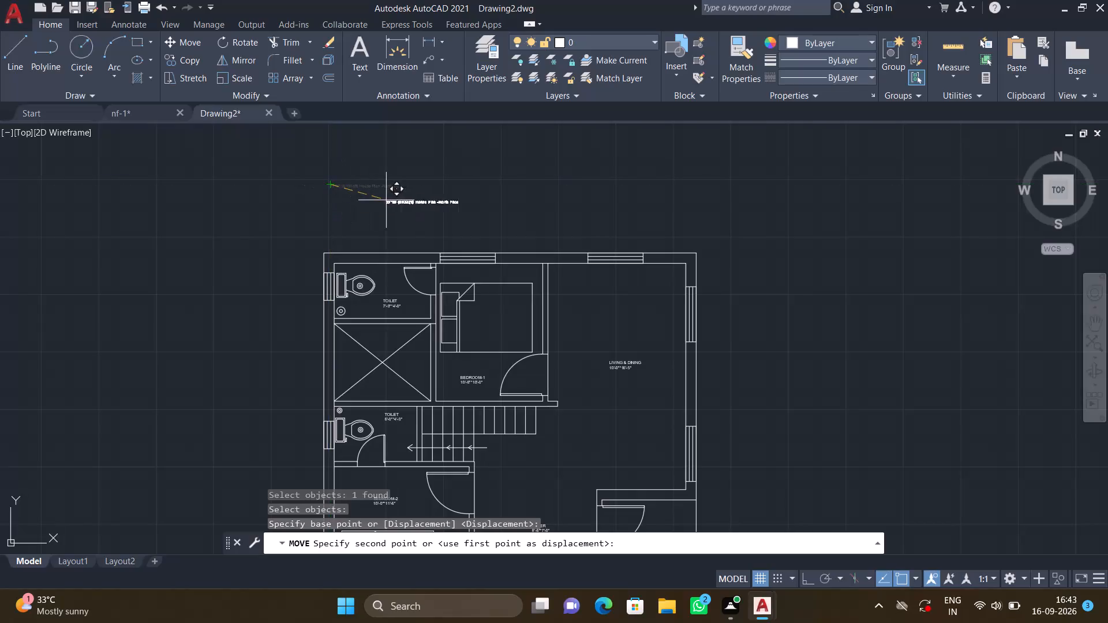
pyautogui.click(470, 213)
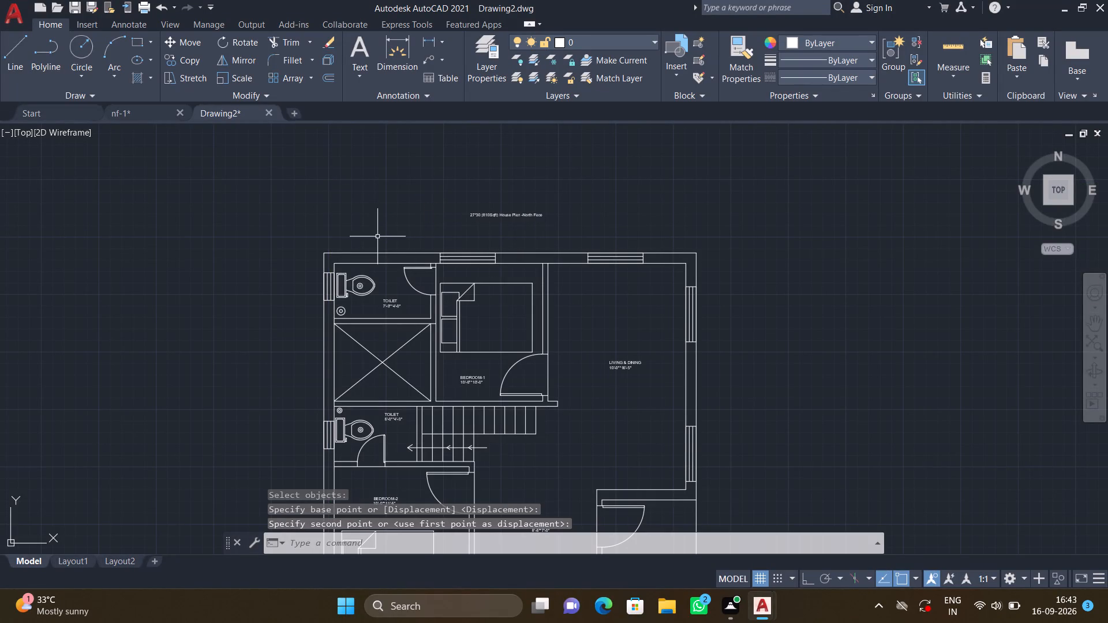
pyautogui.press('space')
pyautogui.press('Escape')
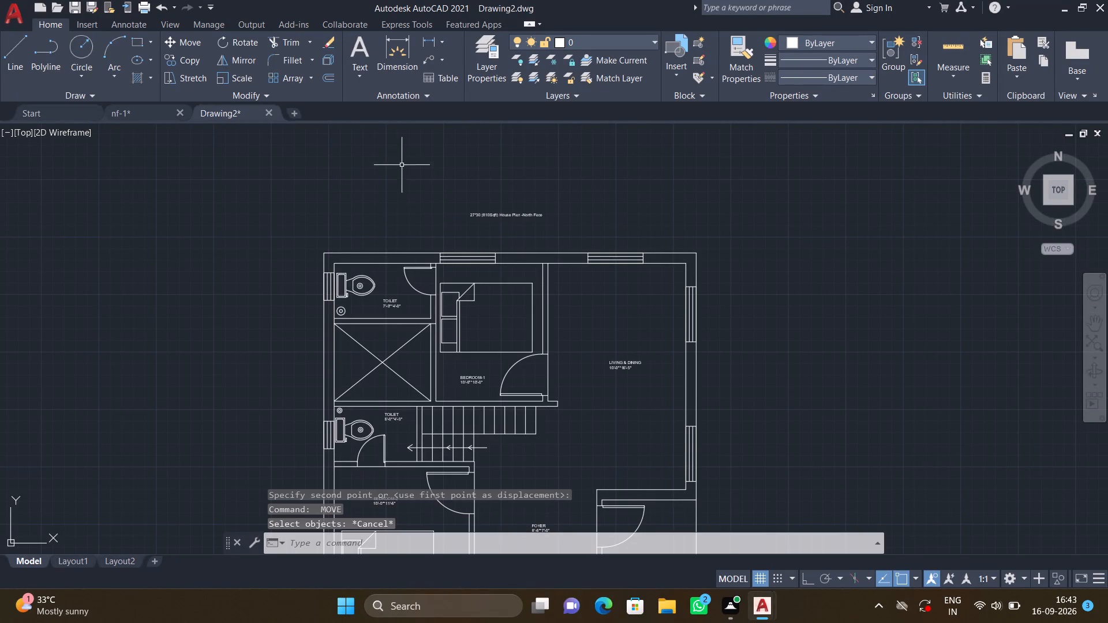
# With Ortho on, add a linear dimension for the plan's overall width between its outer north corners, placed between the north wall and the title.
pyautogui.click(440, 37)
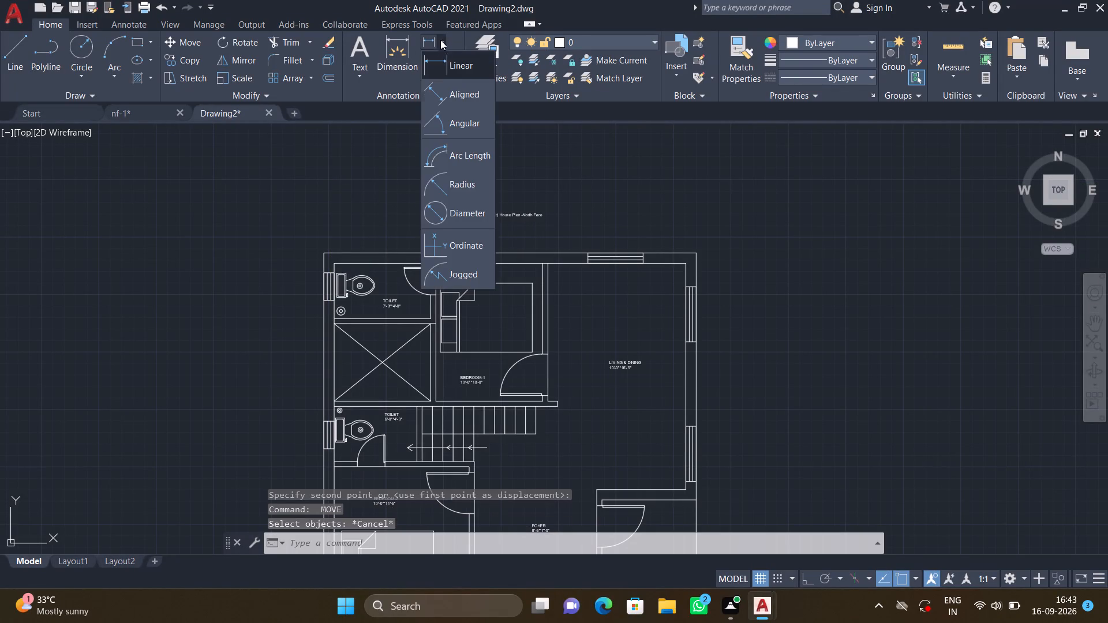
pyautogui.click(444, 57)
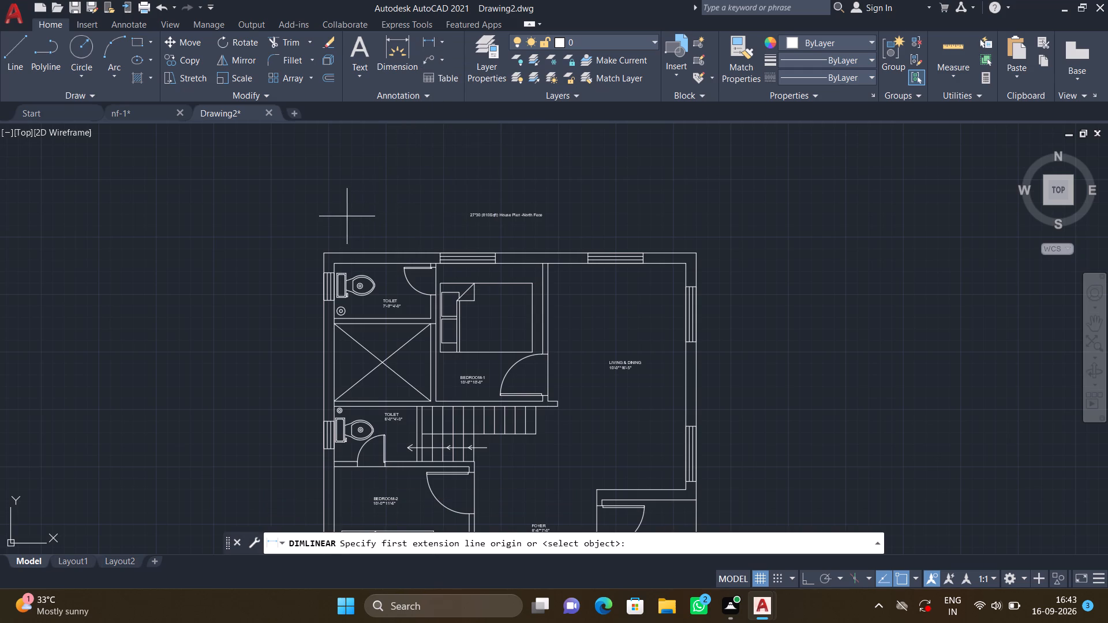
pyautogui.scroll(2, 346, 217)
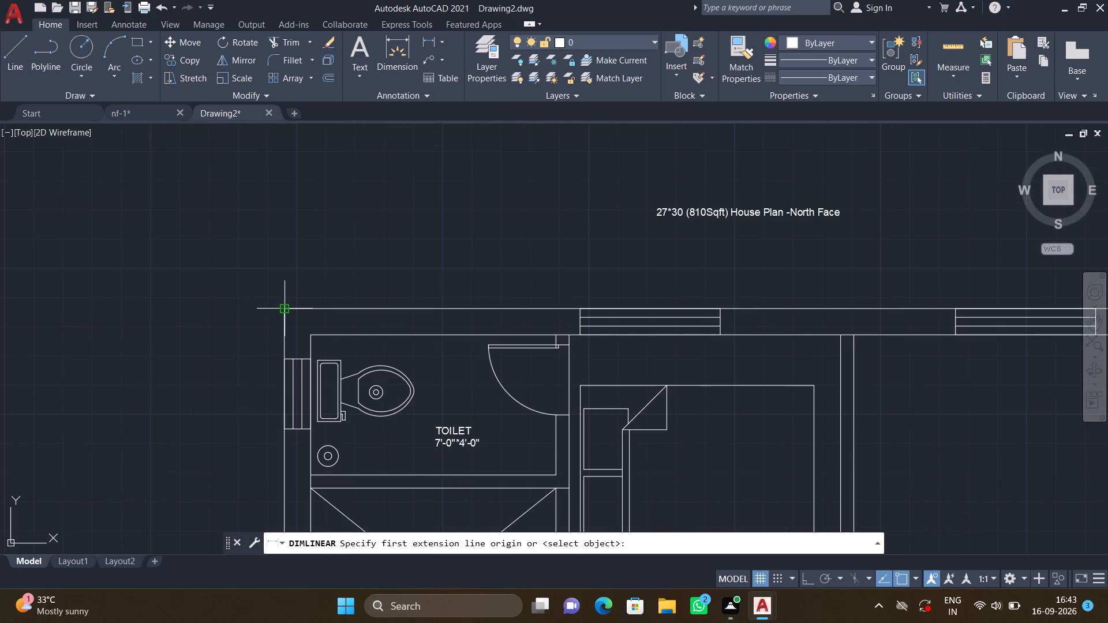
pyautogui.press('F8')
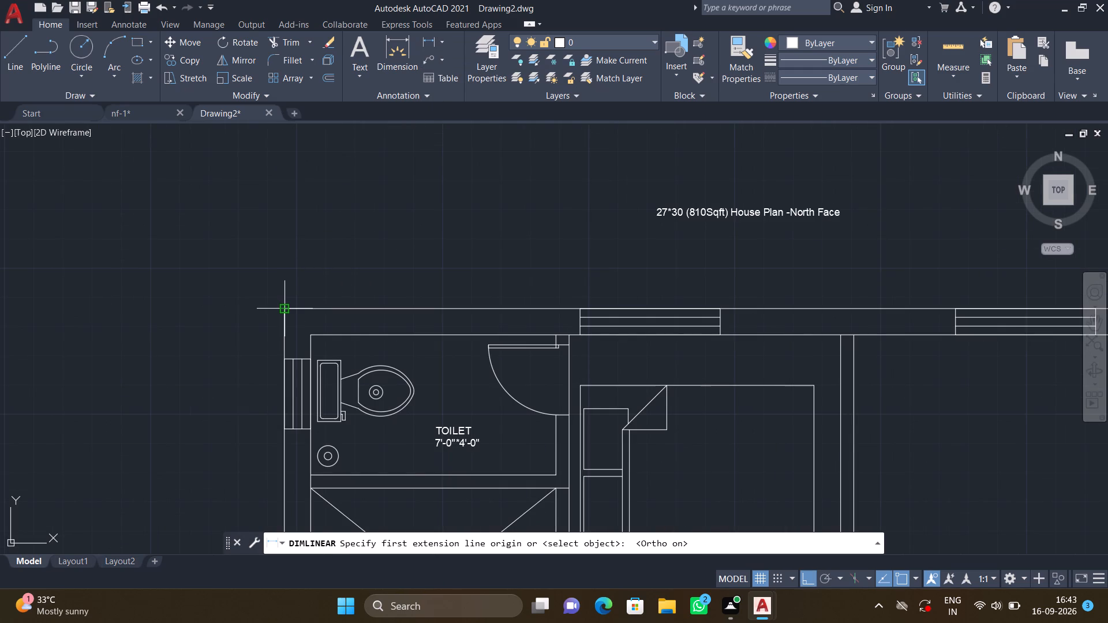
pyautogui.click(287, 307)
pyautogui.scroll(-2, 547, 320)
pyautogui.moveTo(614, 313); pyautogui.dragTo(463, 298, button='middle')
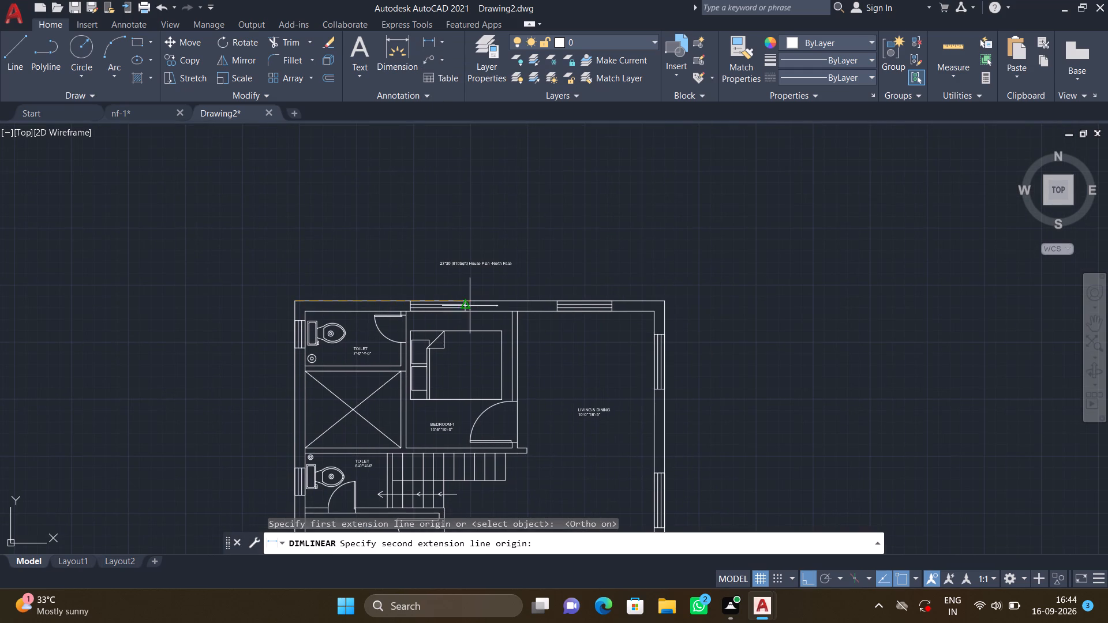
pyautogui.scroll(2, 653, 295)
pyautogui.click(678, 308)
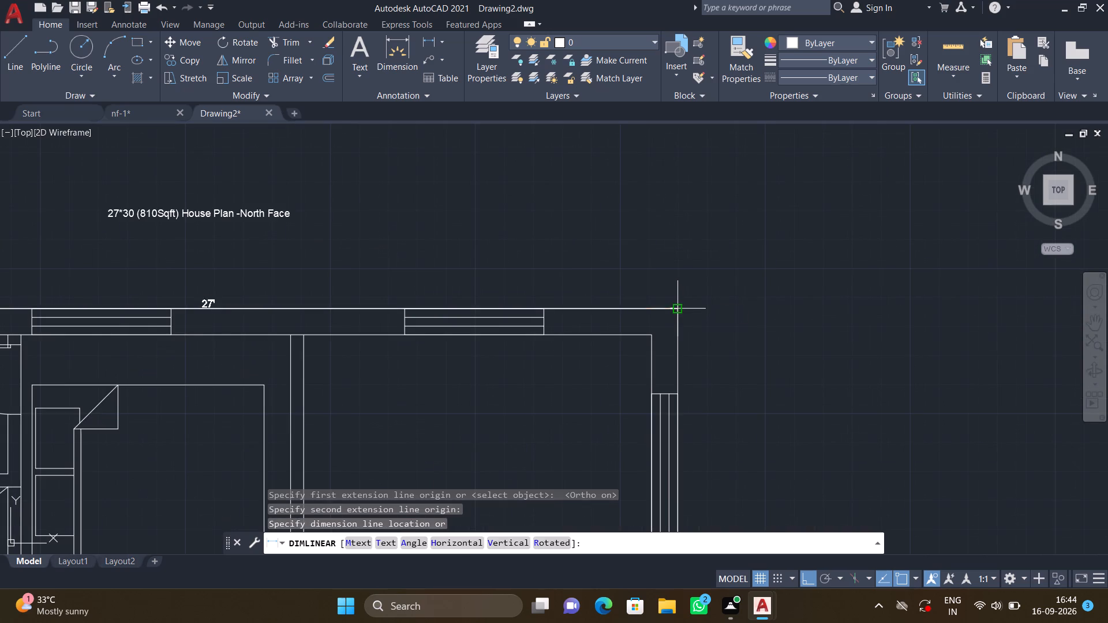
pyautogui.click(611, 268)
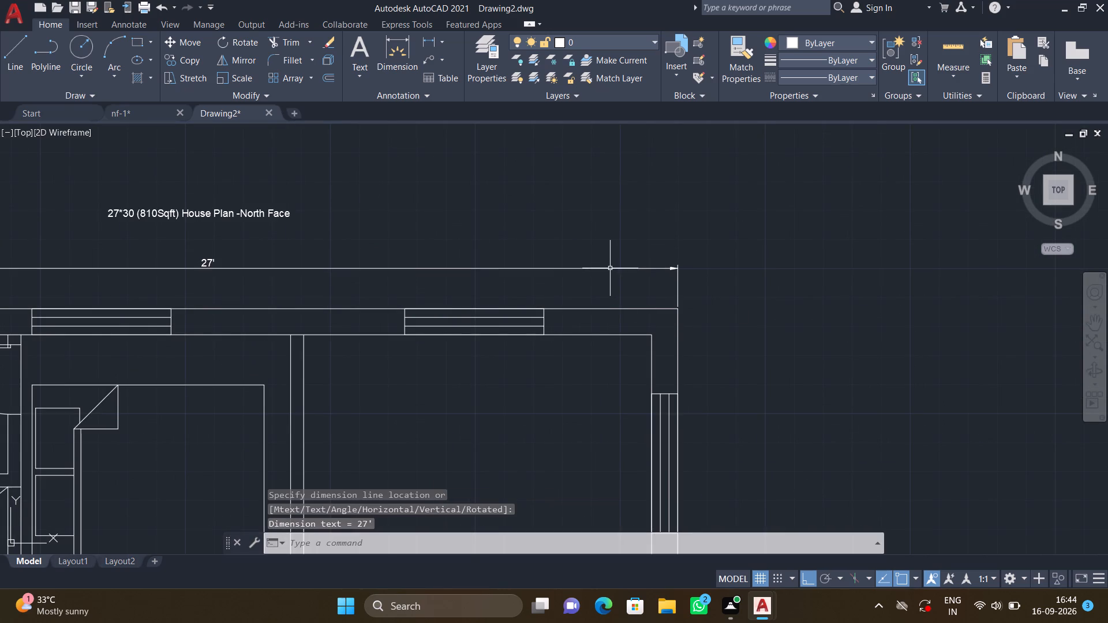
# Add a vertical linear dimension for the plan's overall depth between its outer west corners, placed just outside the west wall.
pyautogui.scroll(-1, 556, 286)
pyautogui.moveTo(489, 349); pyautogui.dragTo(316, 0, button='middle')
pyautogui.scroll(-2, 279, 0)
pyautogui.scroll(-1, 232, 114)
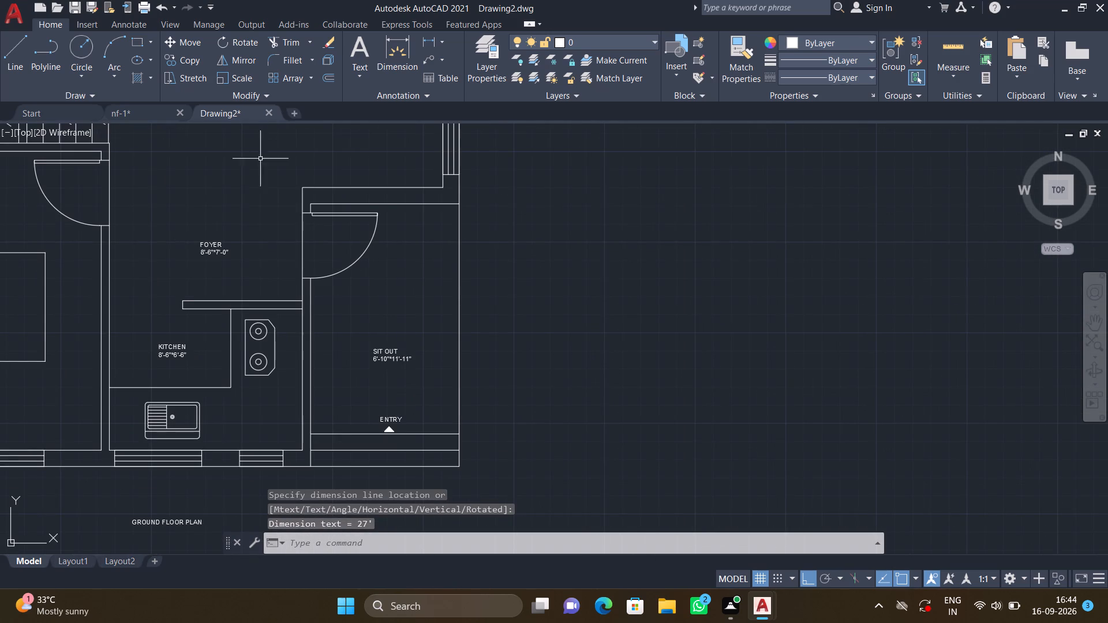
pyautogui.moveTo(284, 201); pyautogui.dragTo(309, 207, button='middle')
pyautogui.scroll(-2, 312, 207)
pyautogui.moveTo(309, 234); pyautogui.dragTo(554, 301, button='middle')
pyautogui.scroll(-1, 551, 302)
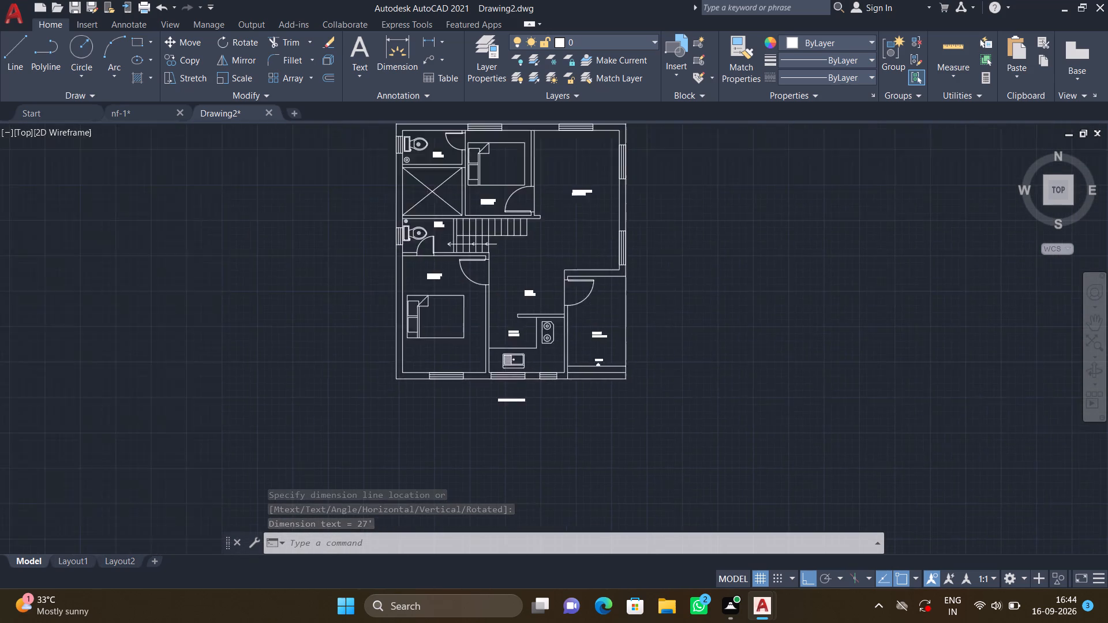
pyautogui.press('space')
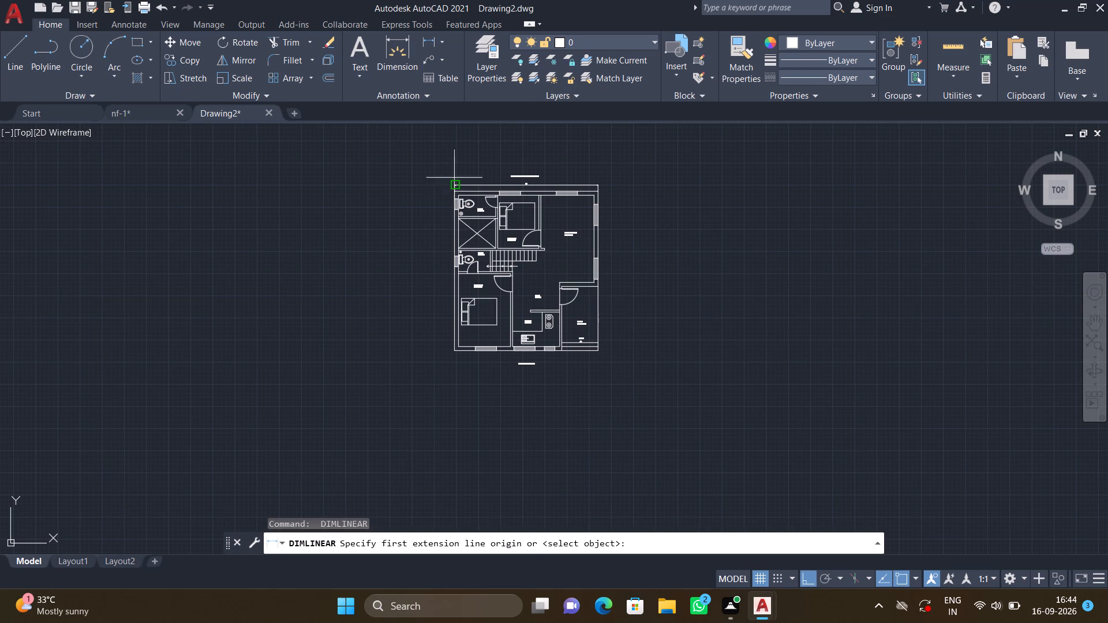
pyautogui.scroll(2, 455, 177)
pyautogui.click(448, 215)
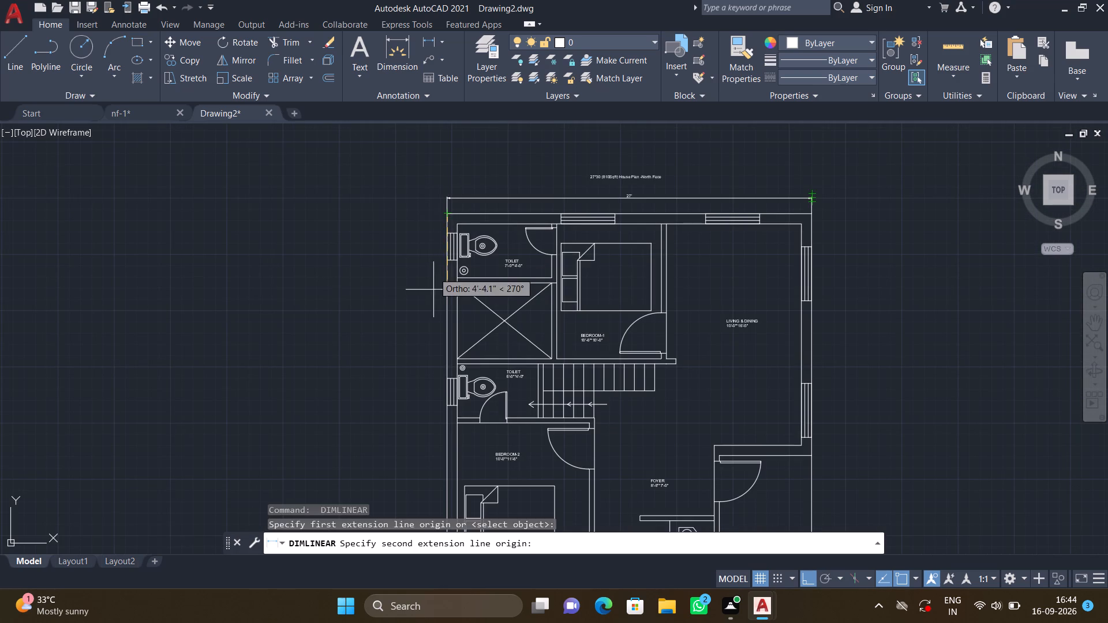
pyautogui.scroll(-2, 431, 321)
pyautogui.moveTo(430, 360); pyautogui.dragTo(426, 311, button='middle')
pyautogui.scroll(4, 424, 385)
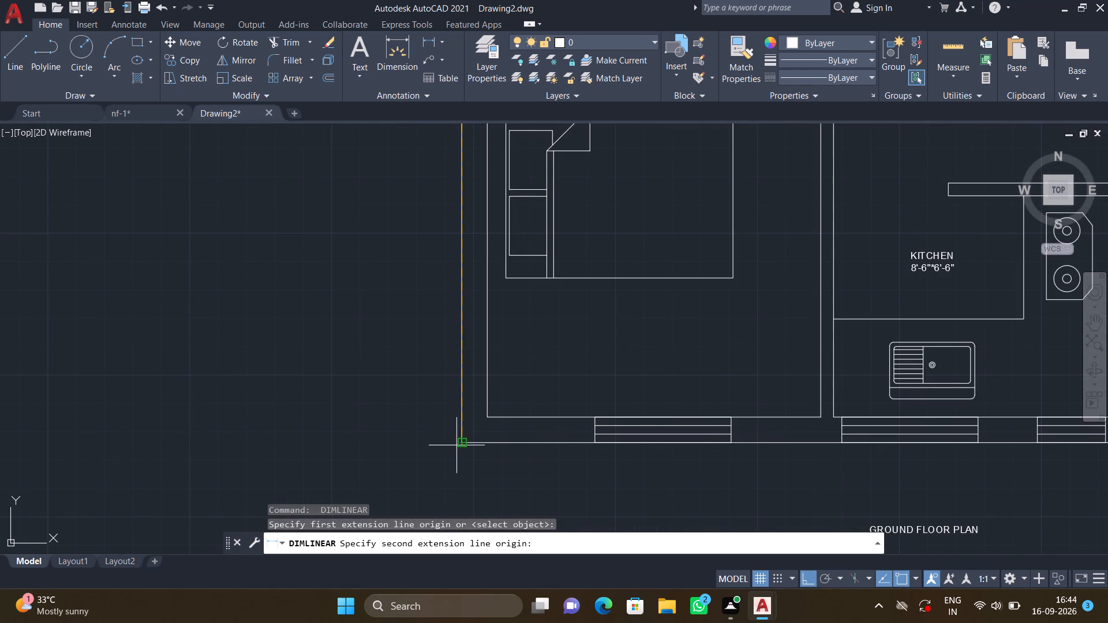
pyautogui.click(465, 442)
pyautogui.scroll(-2, 414, 402)
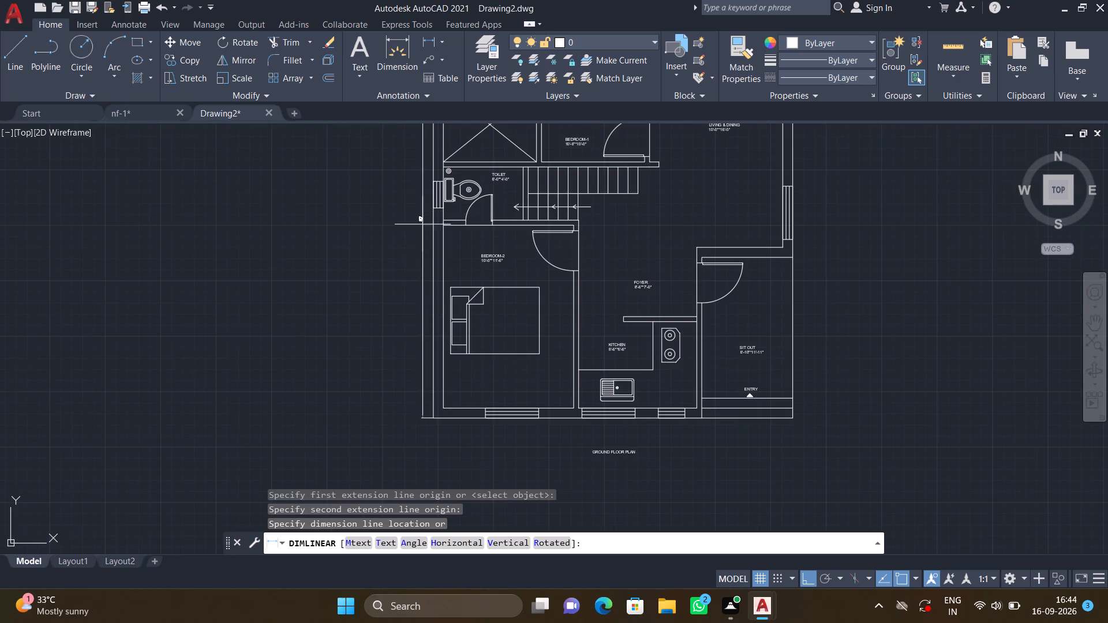
pyautogui.moveTo(424, 223); pyautogui.dragTo(454, 336, button='middle')
pyautogui.scroll(-1, 424, 222)
pyautogui.scroll(3, 446, 322)
pyautogui.scroll(-1, 446, 323)
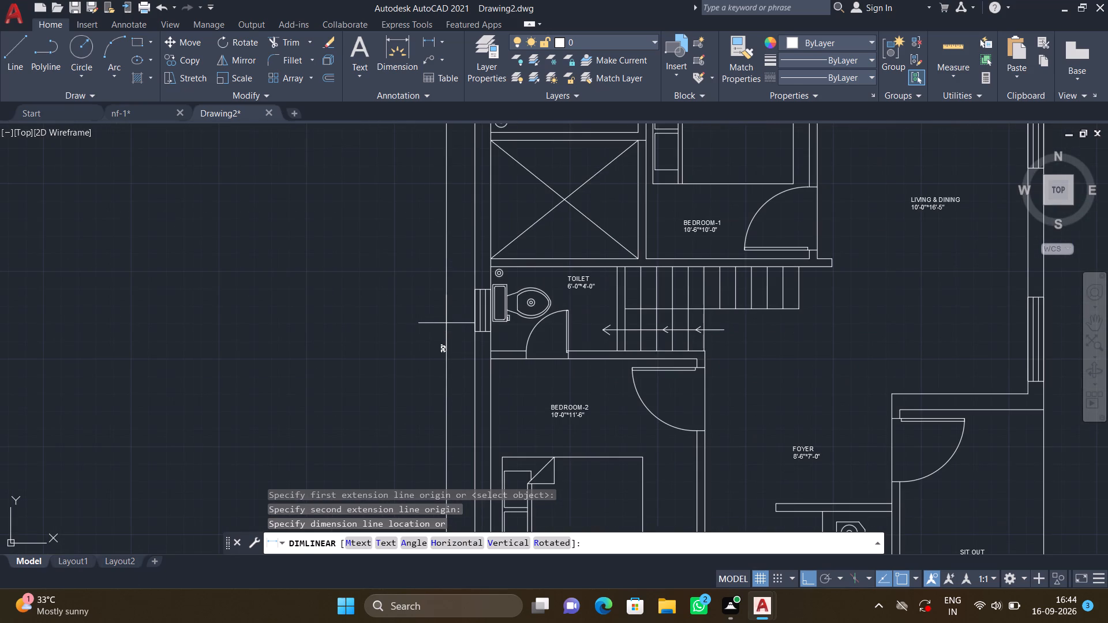
pyautogui.scroll(2, 446, 323)
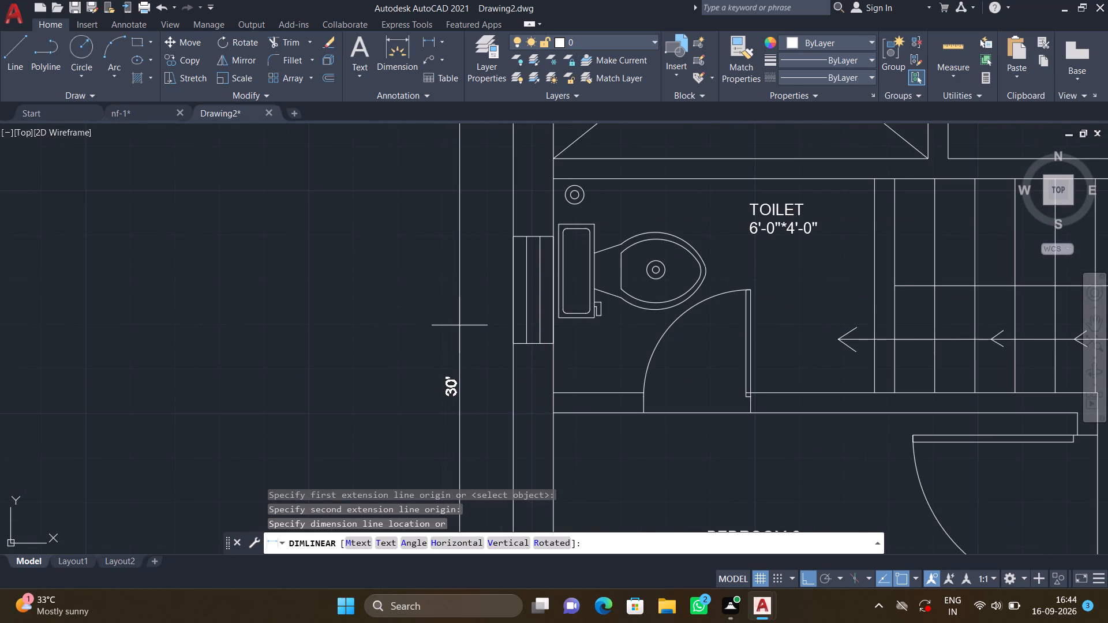
pyautogui.click(467, 322)
# Save the drawing to the Desktop under the file name nf -2.
pyautogui.scroll(-4, 464, 329)
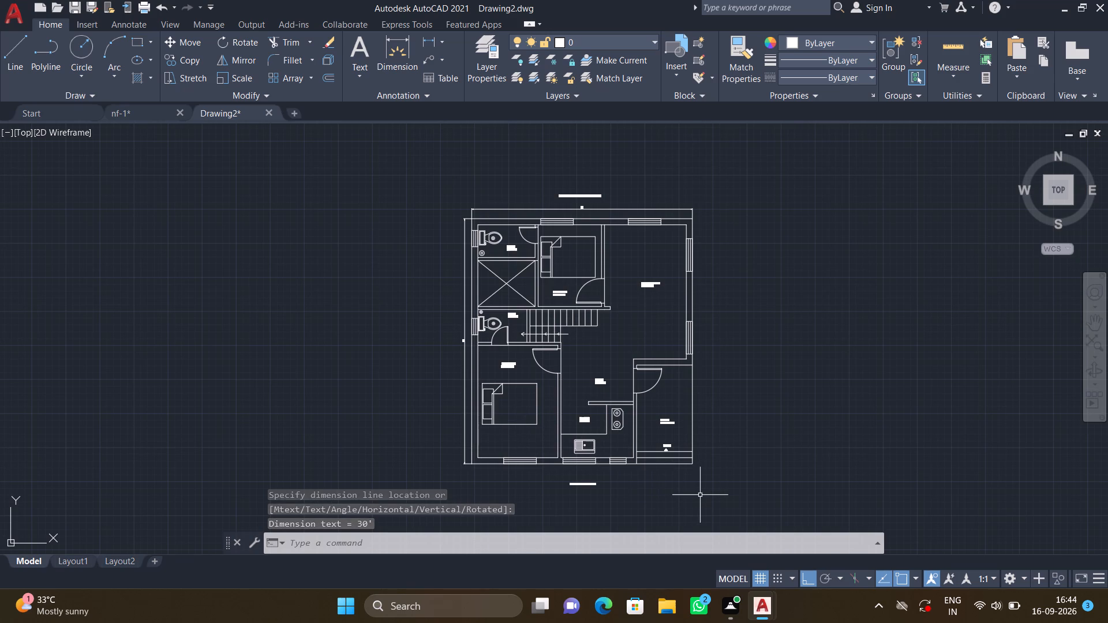
pyautogui.moveTo(701, 495); pyautogui.dragTo(680, 444, button='middle')
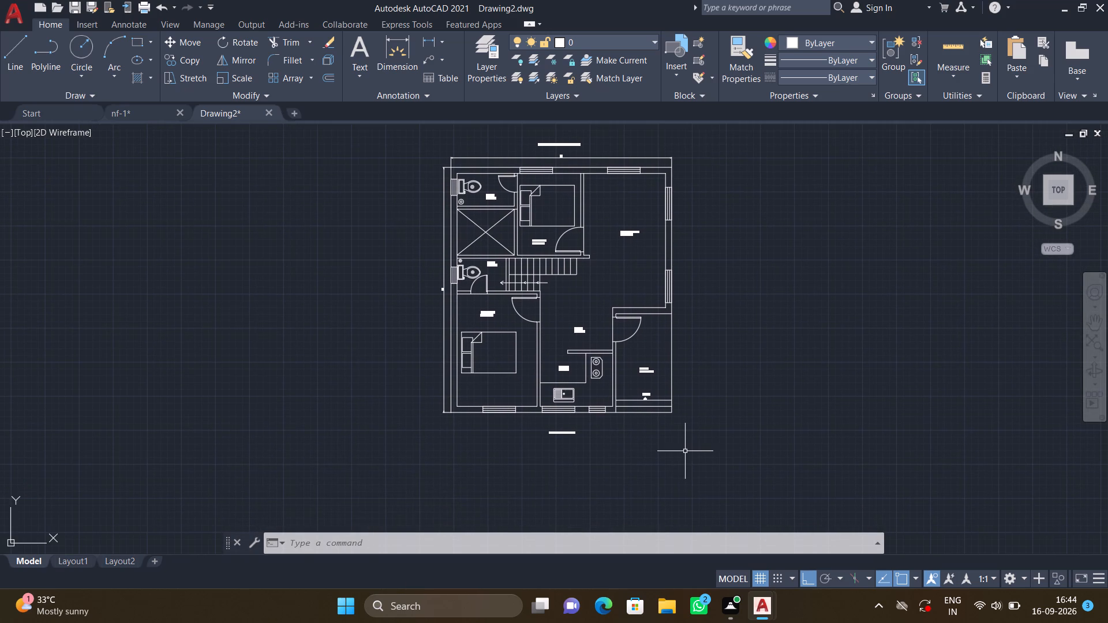
pyautogui.hotkey('ctrl', 's')
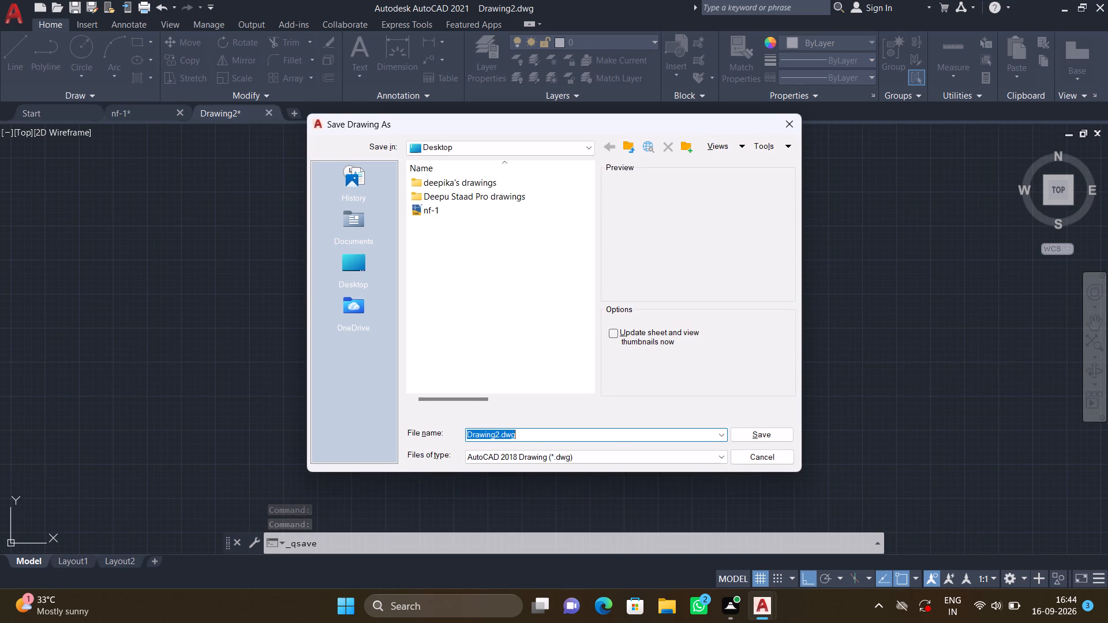
pyautogui.press('BackSpace')
pyautogui.press('BackSpace')
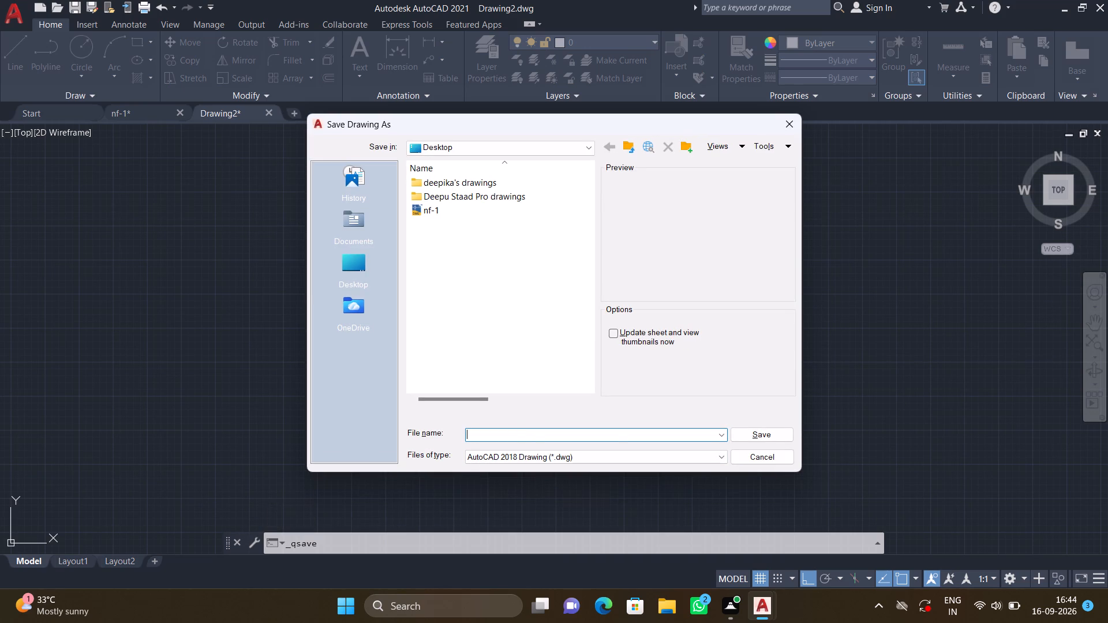
pyautogui.click(347, 264)
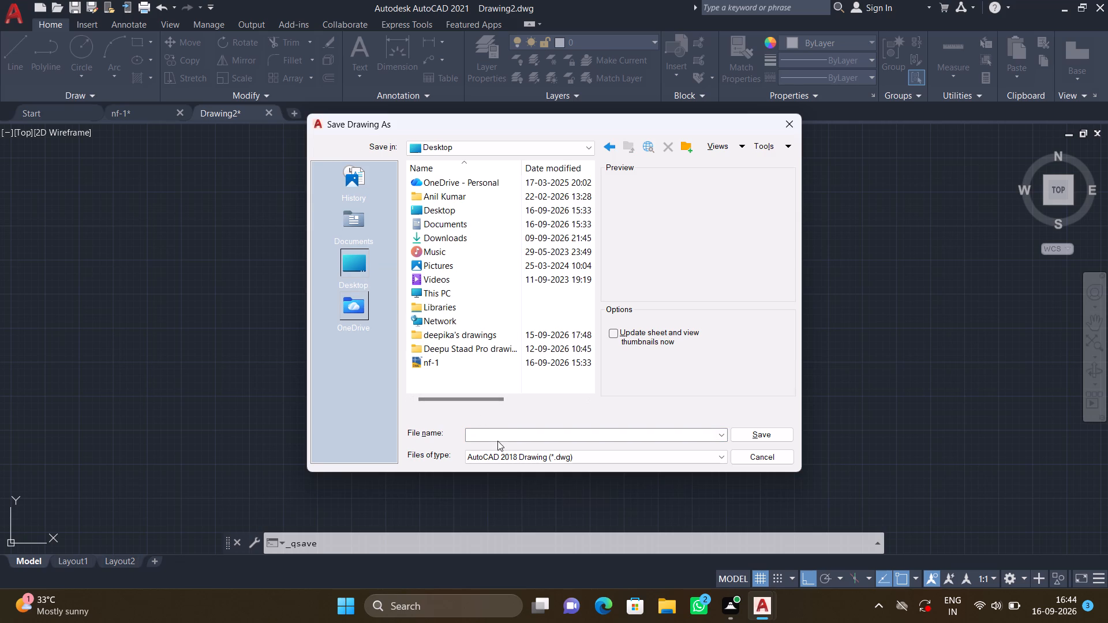
pyautogui.write('nf')
pyautogui.write('-2')
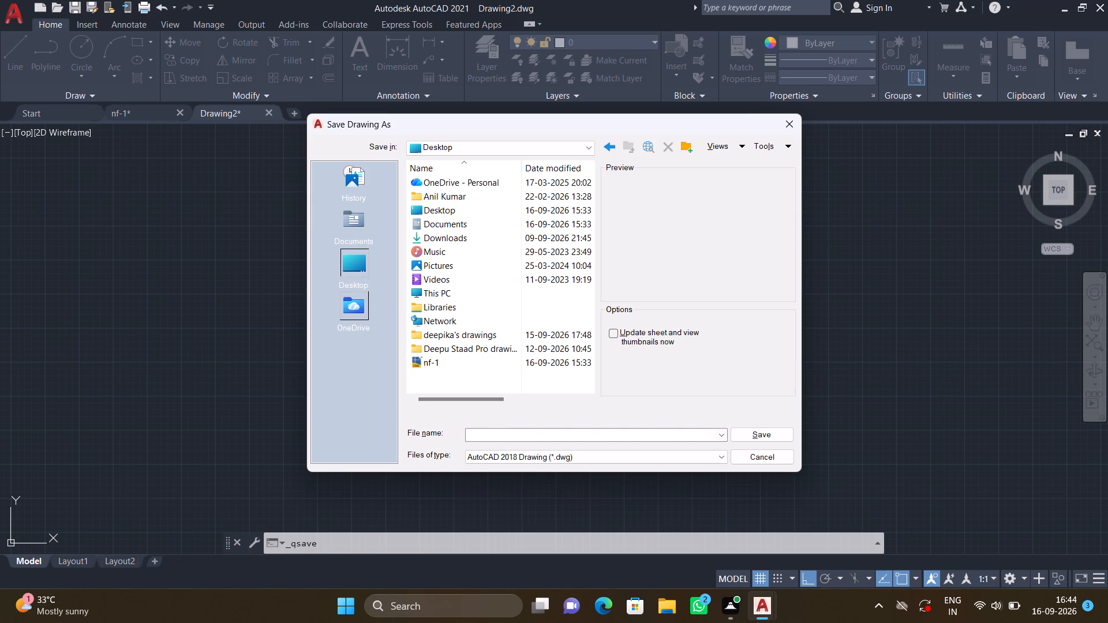
pyautogui.click(477, 431)
pyautogui.write('nf')
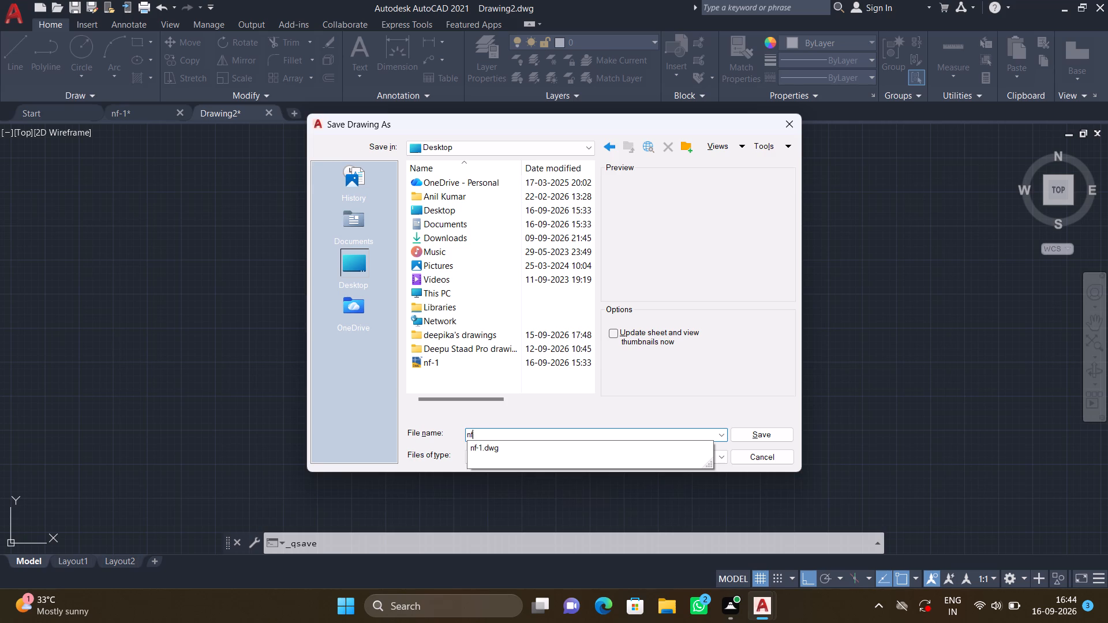
pyautogui.write('-2')
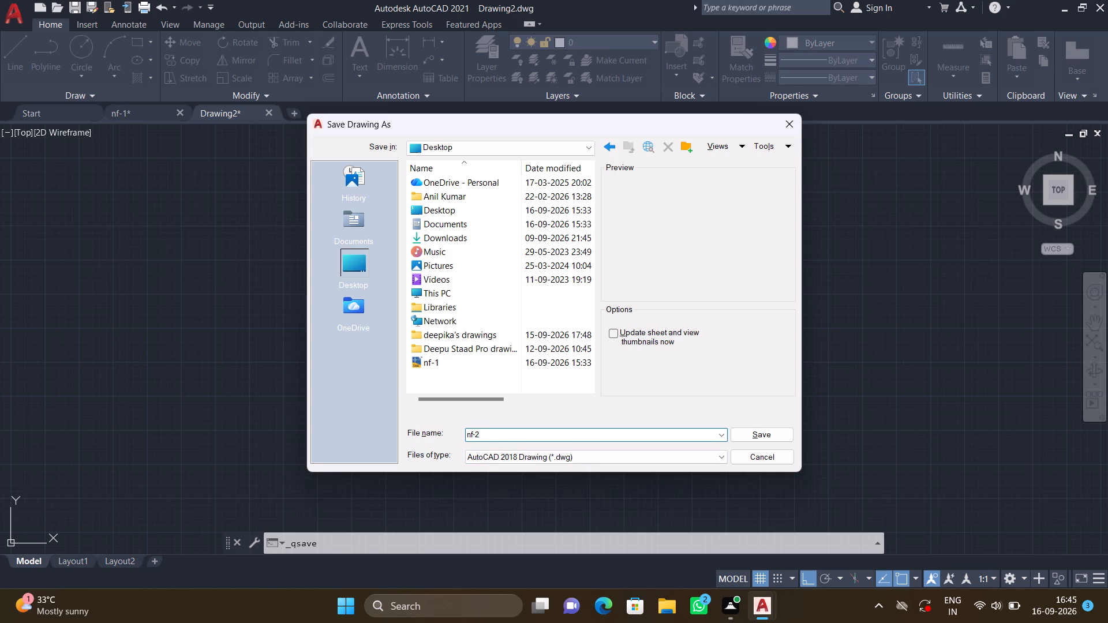
pyautogui.press('BackSpace')
pyautogui.press('BackSpace')
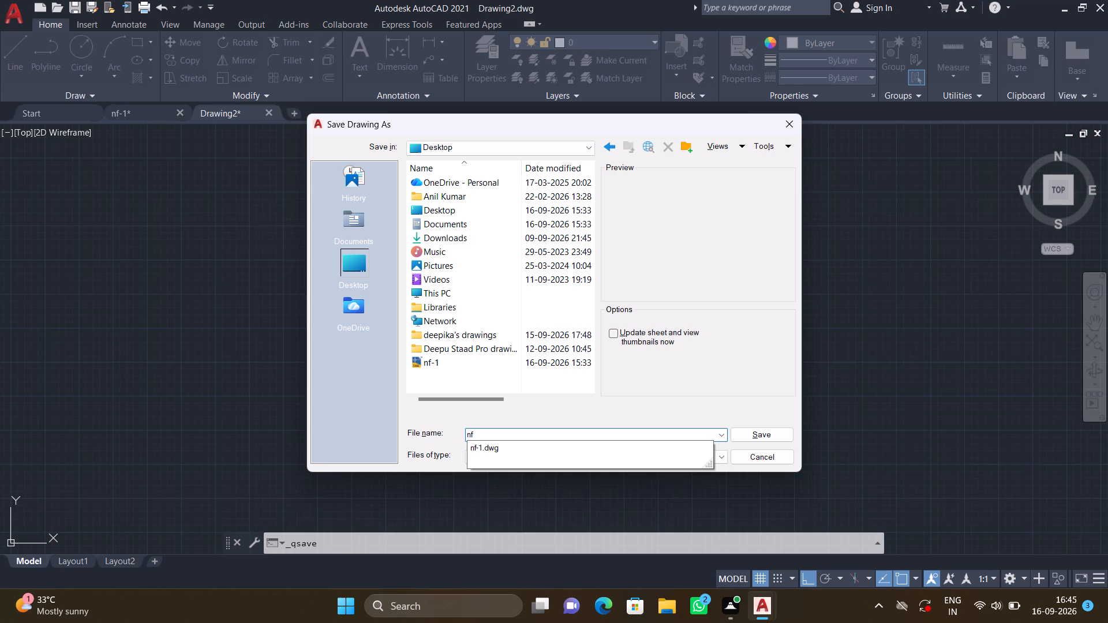
pyautogui.press('space')
pyautogui.write('-')
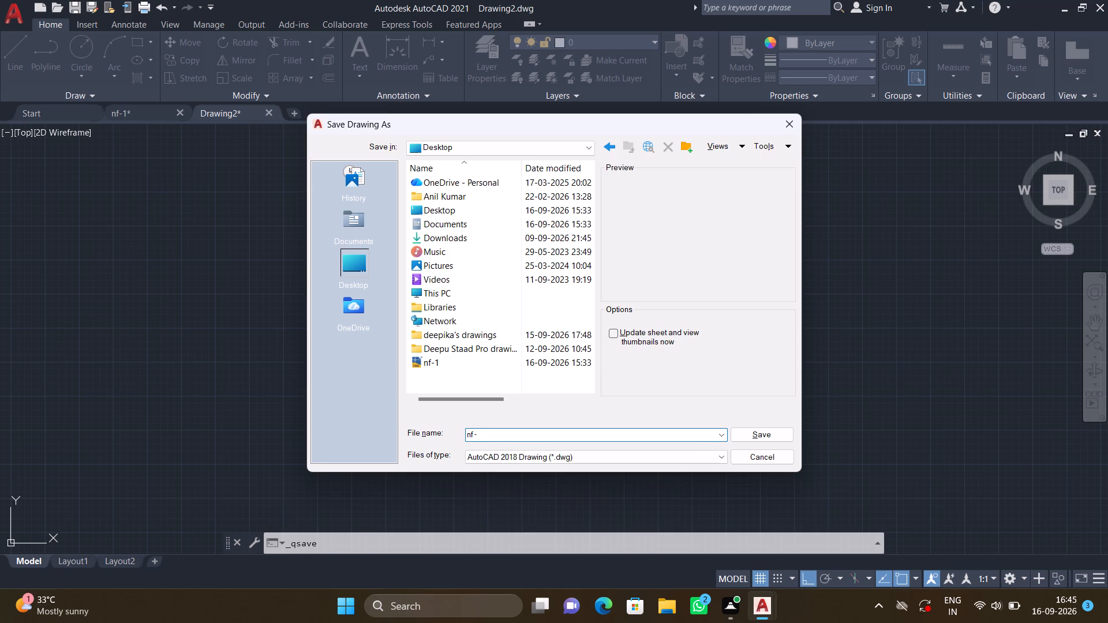
pyautogui.press('2')
pyautogui.press('Return')
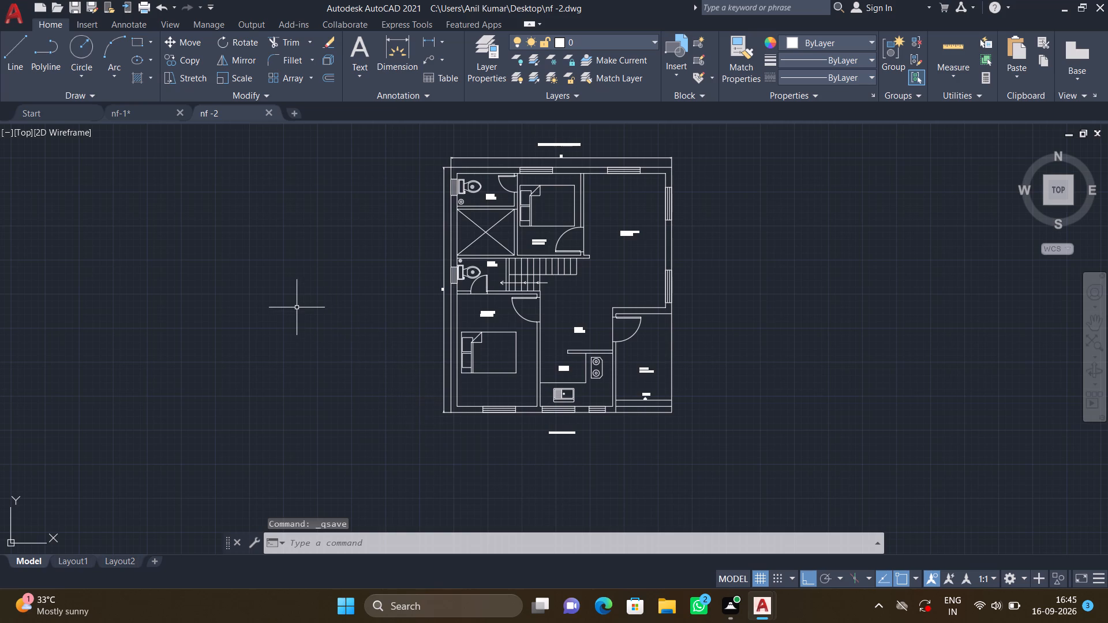
# Select the entire floor plan with its titles and dimensions and set its lineweight to ByLayer in the object properties.
pyautogui.scroll(-1, 316, 326)
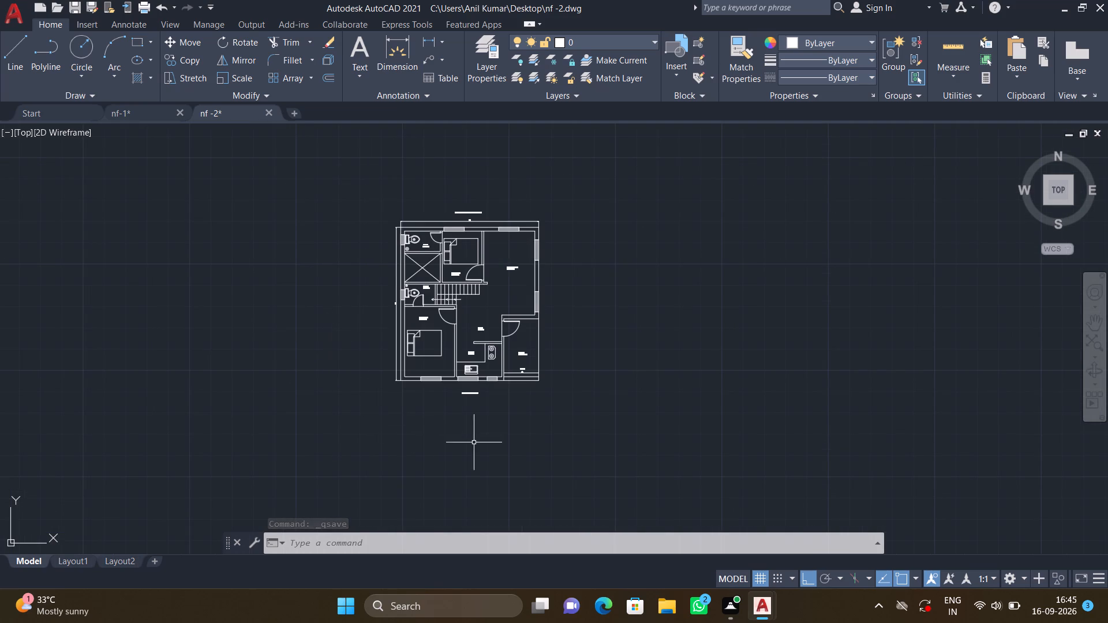
pyautogui.scroll(-1, 455, 467)
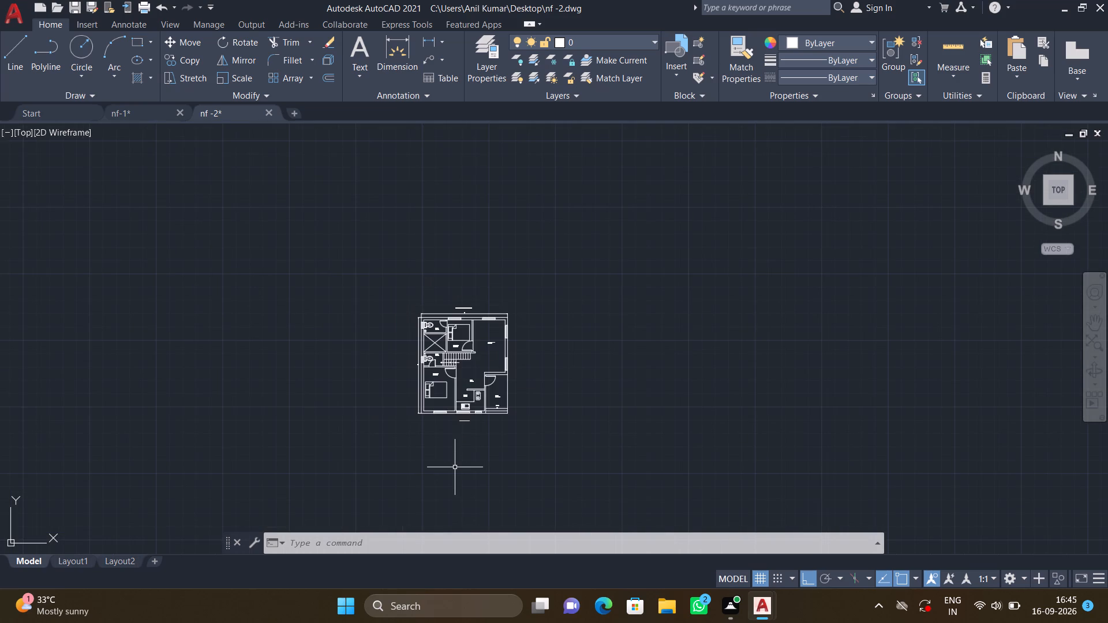
pyautogui.scroll(3, 464, 449)
pyautogui.moveTo(463, 443); pyautogui.dragTo(485, 490, button='middle')
pyautogui.scroll(-1, 489, 485)
pyautogui.moveTo(626, 441); pyautogui.dragTo(637, 474, button='middle')
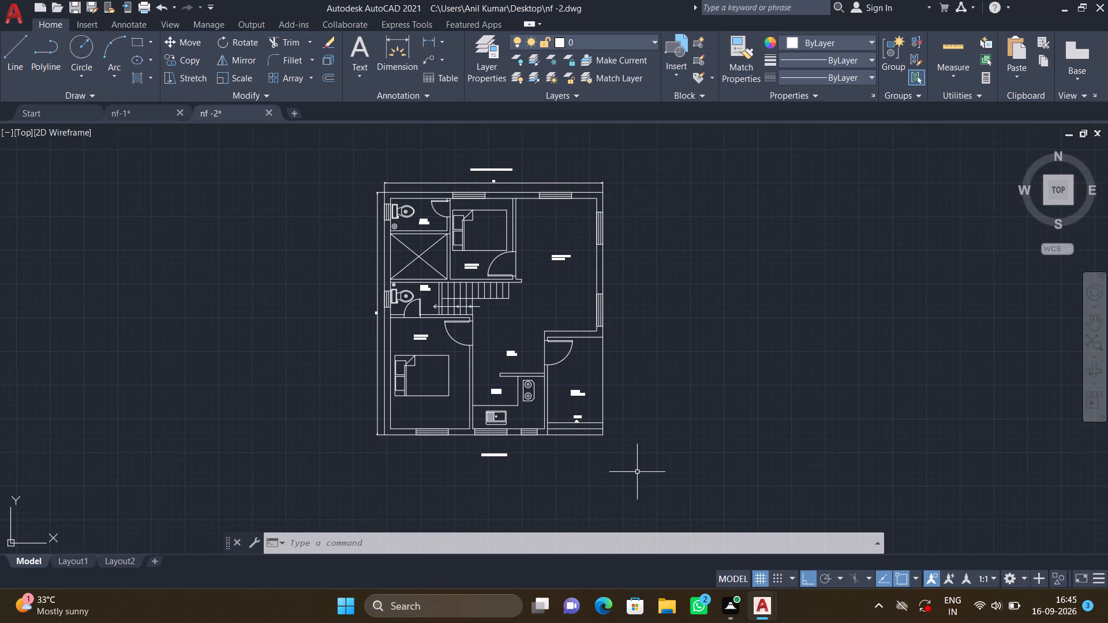
pyautogui.moveTo(638, 466); pyautogui.dragTo(632, 459)
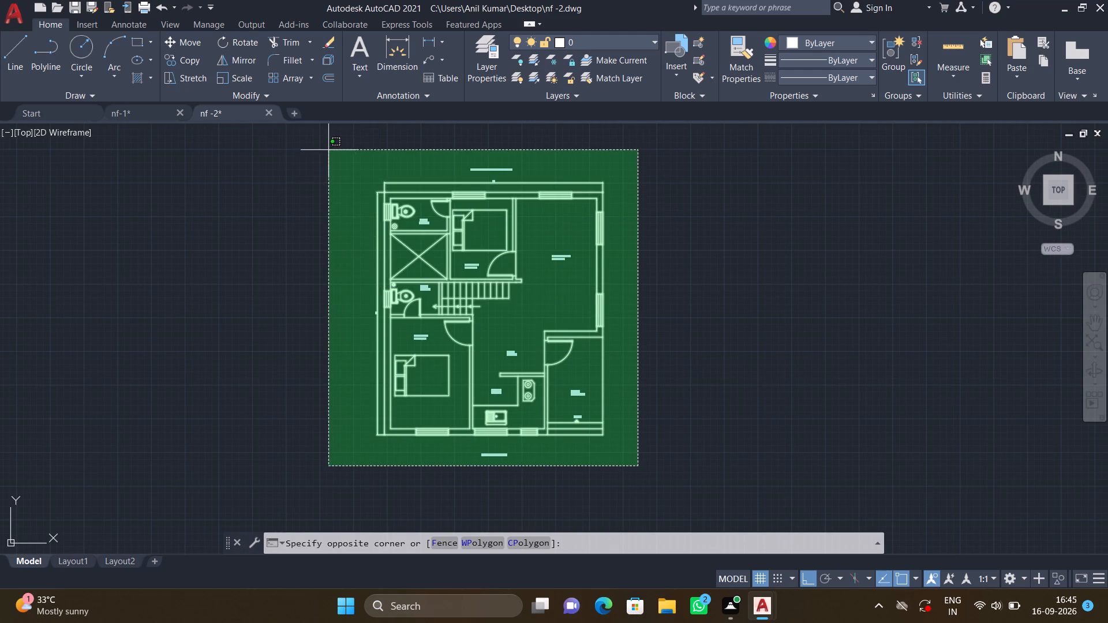
pyautogui.click(328, 150)
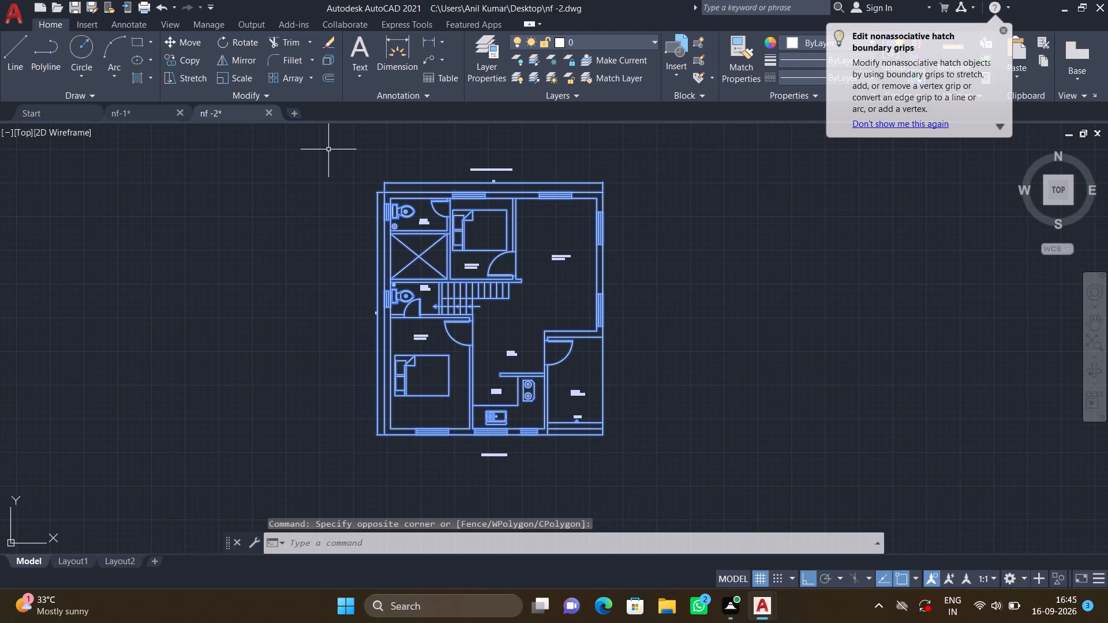
pyautogui.scroll(3, 467, 154)
pyautogui.scroll(-4, 473, 160)
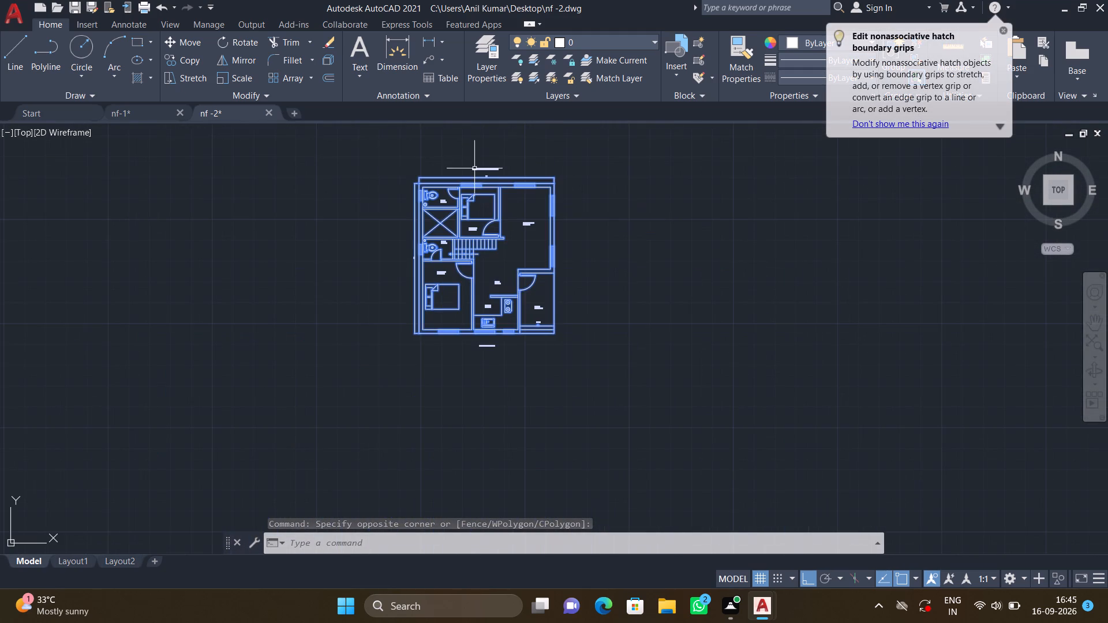
pyautogui.write('pr')
pyautogui.press('Return')
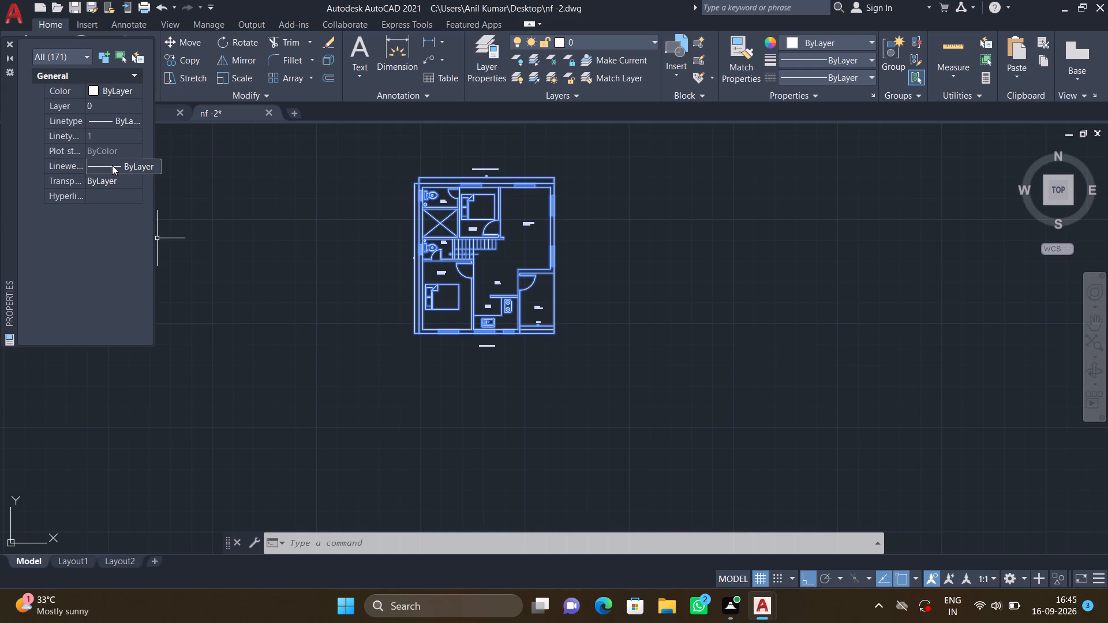
pyautogui.click(112, 165)
pyautogui.click(117, 166)
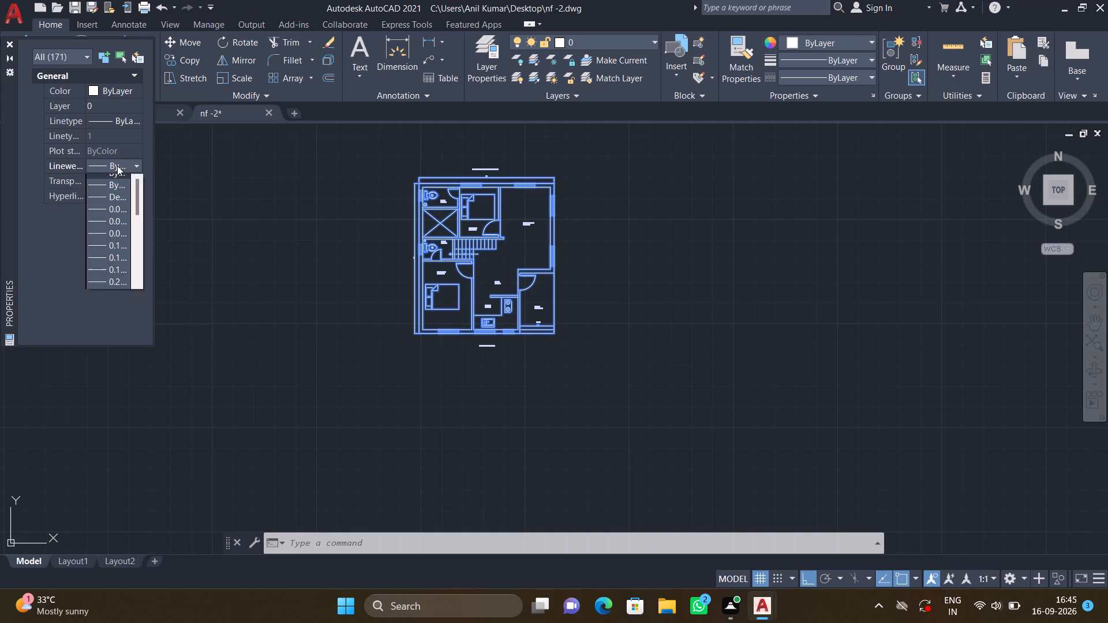
pyautogui.click(122, 178)
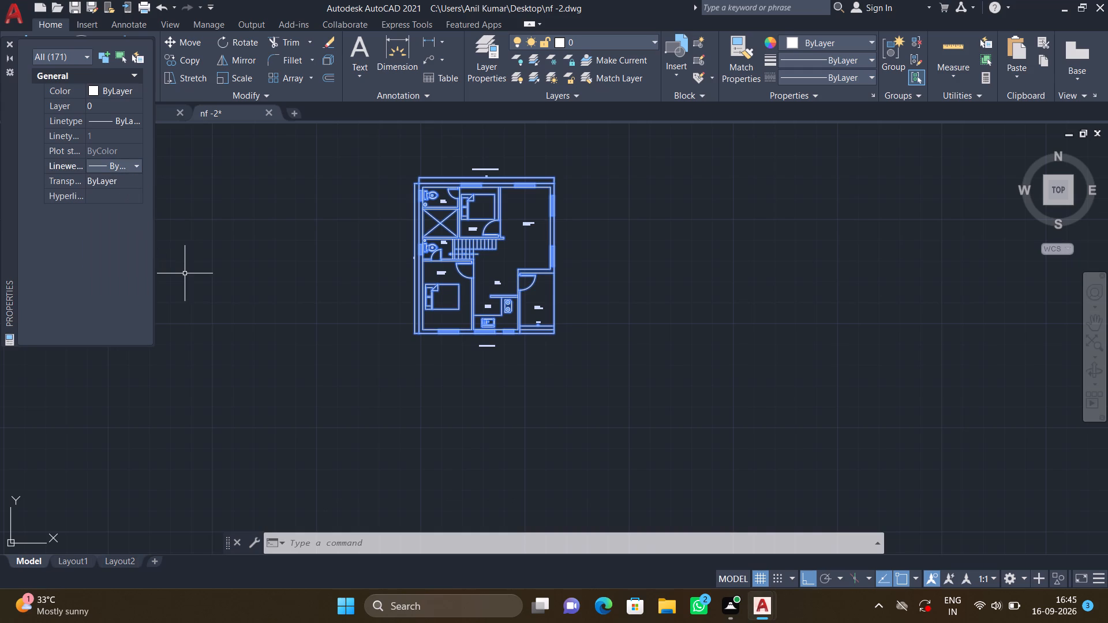
pyautogui.click(9, 41)
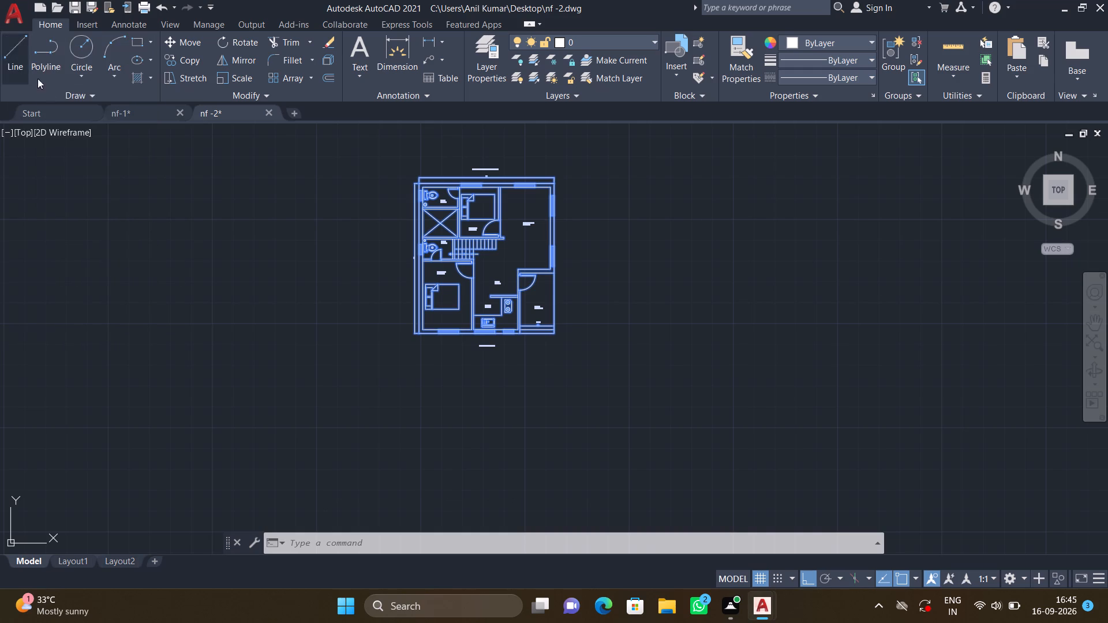
pyautogui.press('Escape')
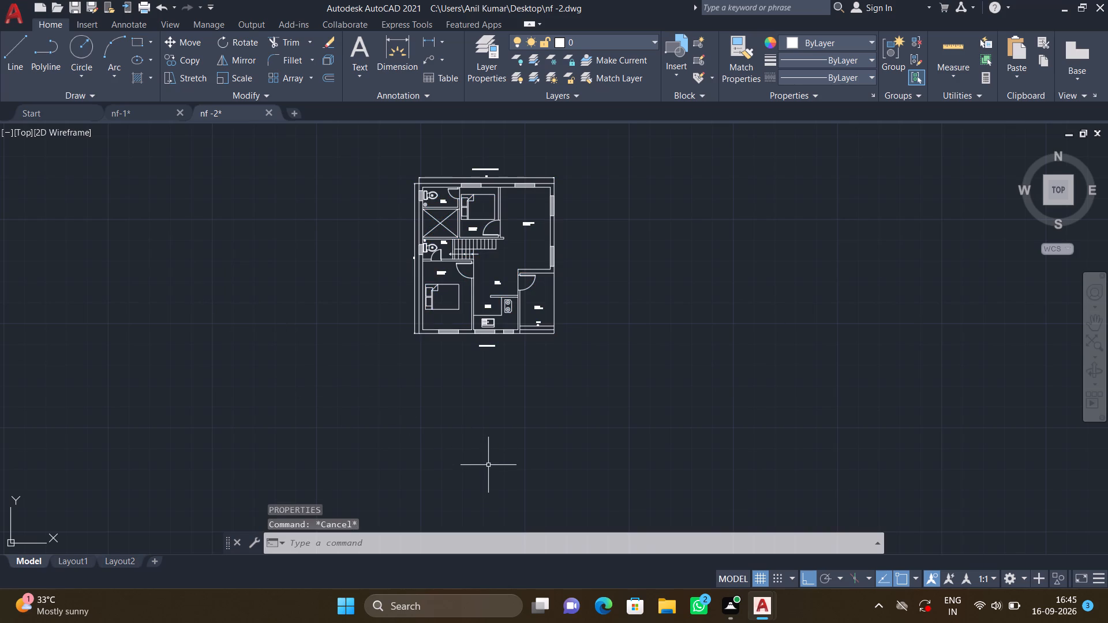
# Open the Options dialog to review the Open and Save settings, and close it.
pyautogui.press('o')
pyautogui.press('p')
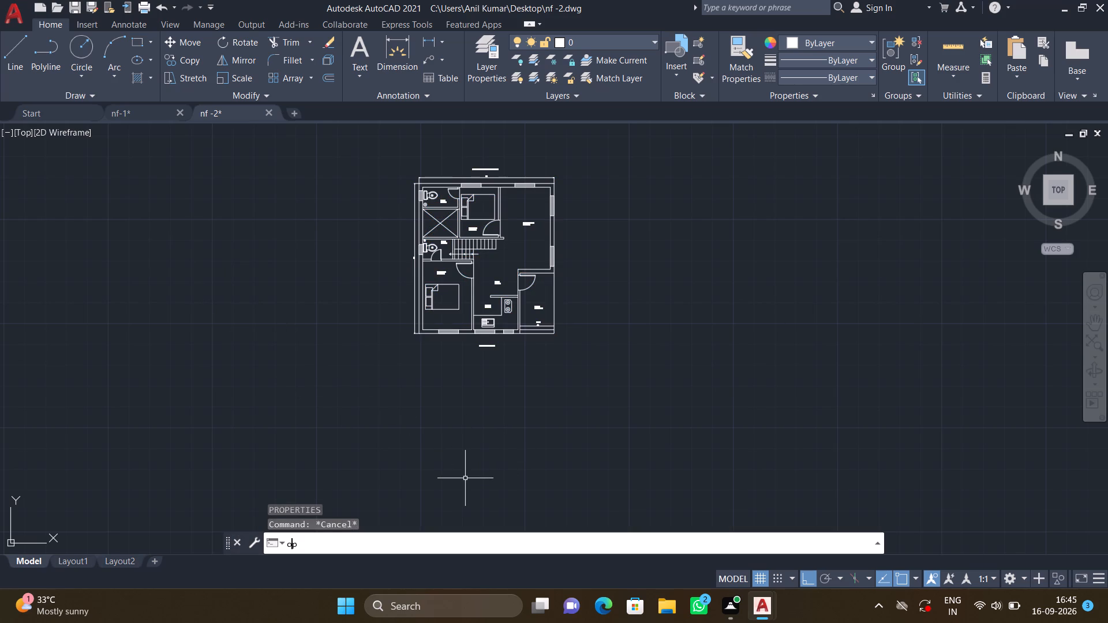
pyautogui.press('Return')
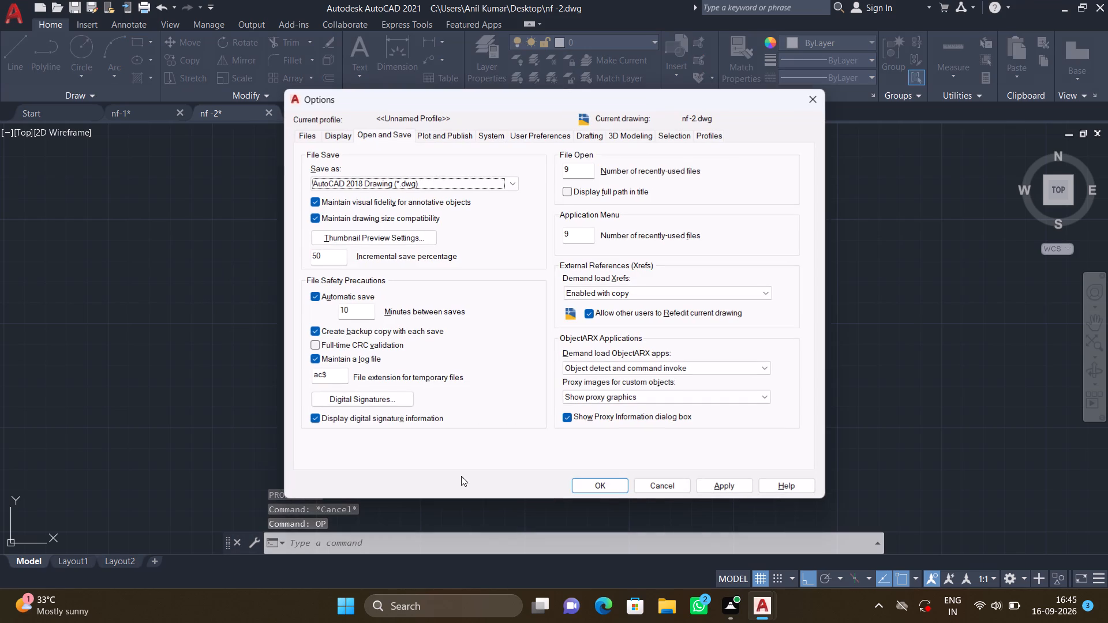
pyautogui.click(579, 487)
pyautogui.click(582, 488)
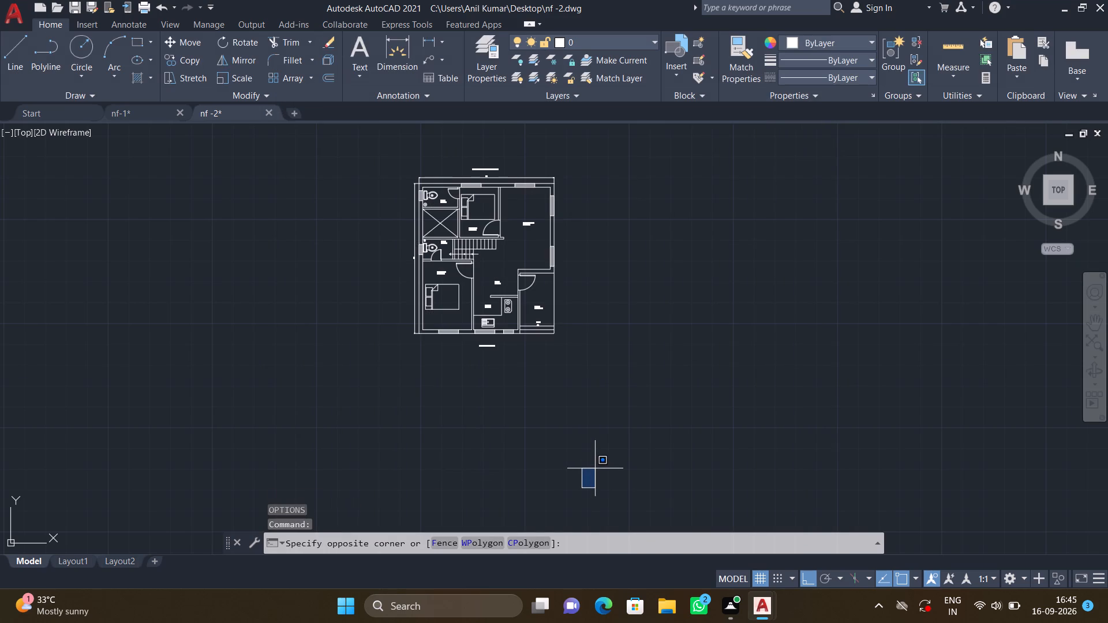
pyautogui.press('Escape')
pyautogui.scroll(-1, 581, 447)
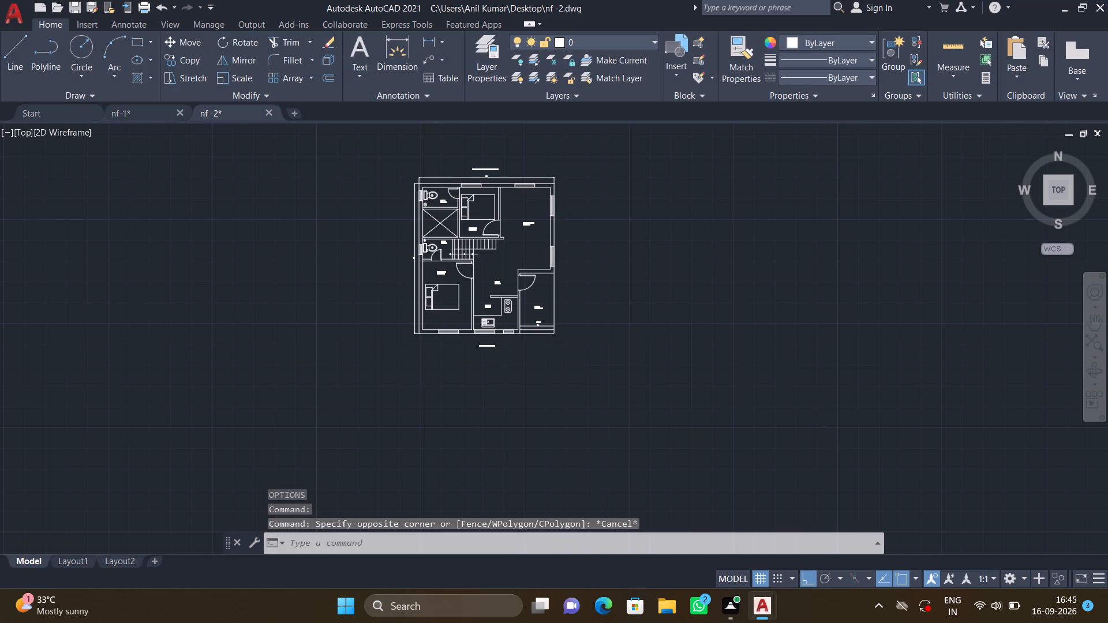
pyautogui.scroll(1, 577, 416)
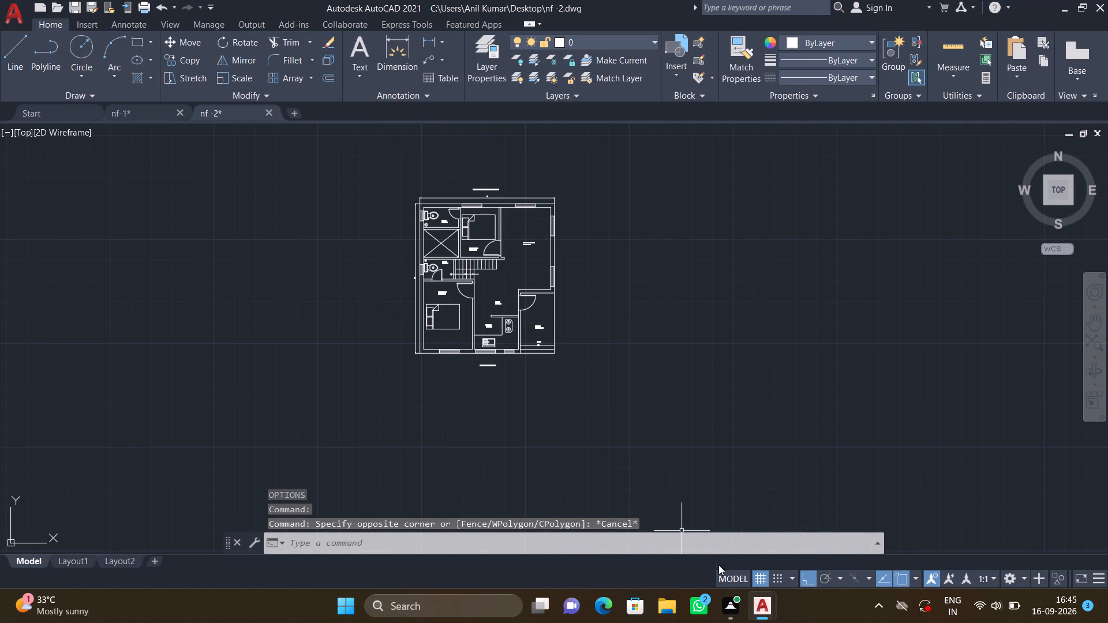
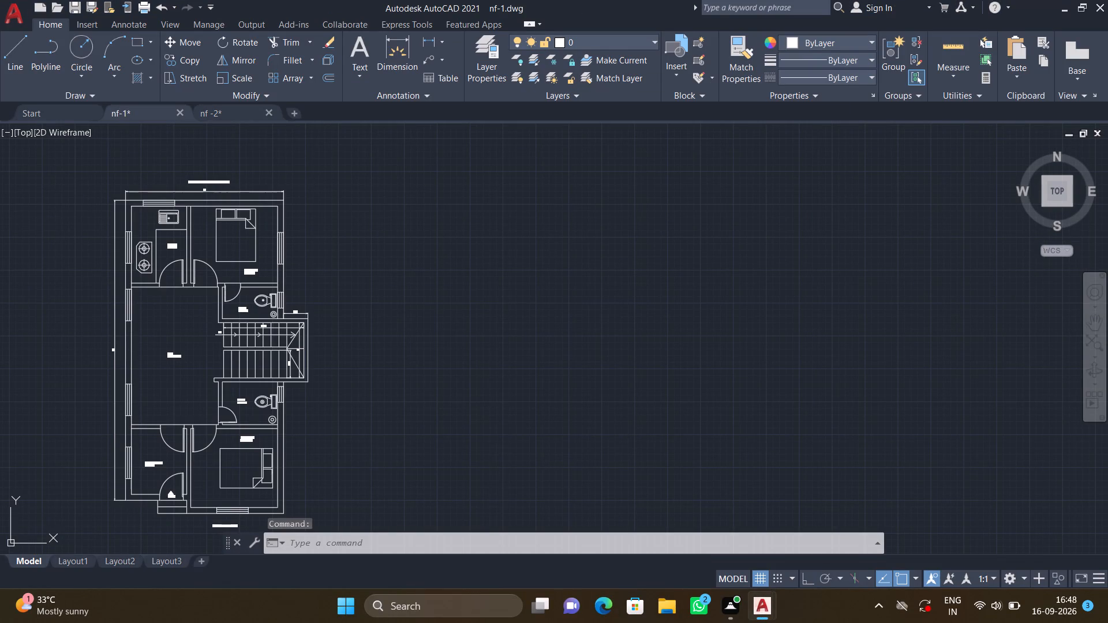
# Query the LOGFILENAME system variable to check where the drawing's log file is stored.
pyautogui.scroll(-1, 343, 420)
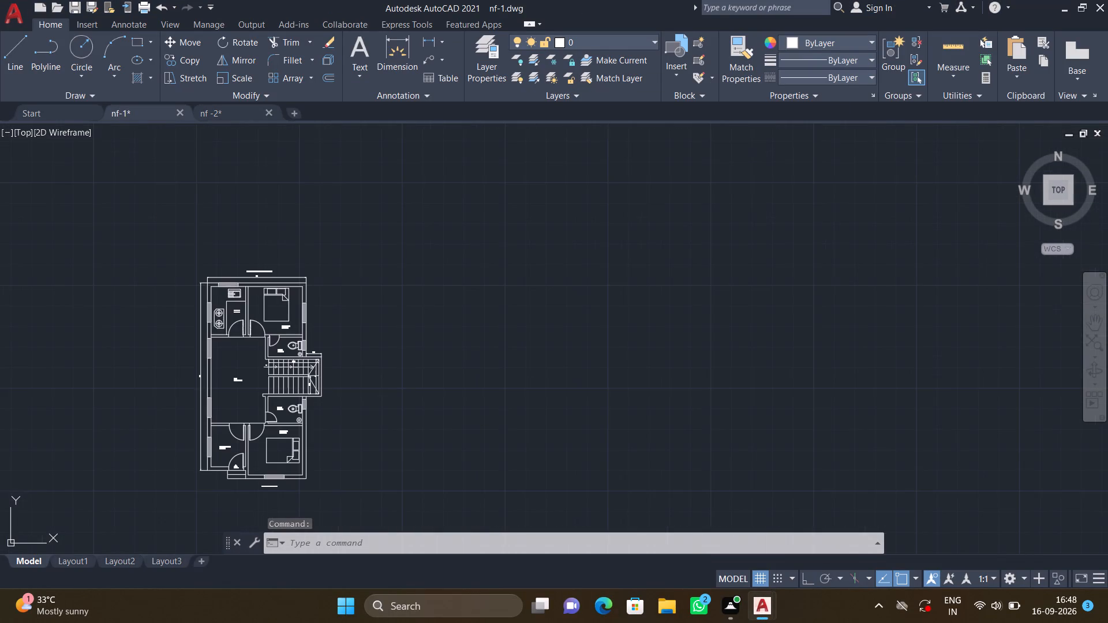
pyautogui.moveTo(334, 408); pyautogui.dragTo(635, 352, button='middle')
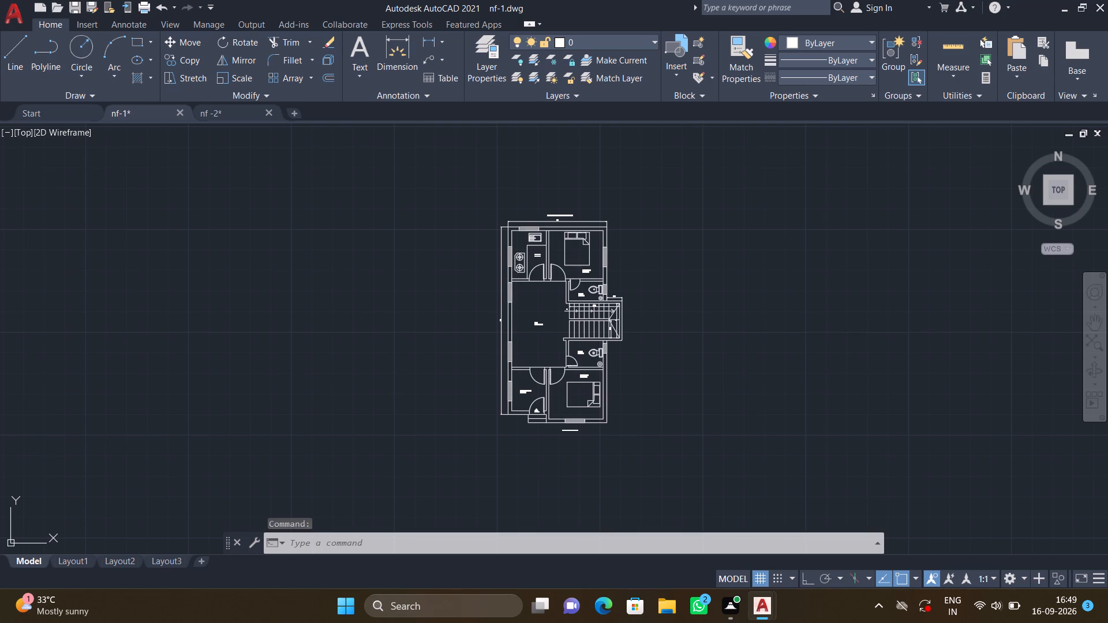
pyautogui.click(0, 590)
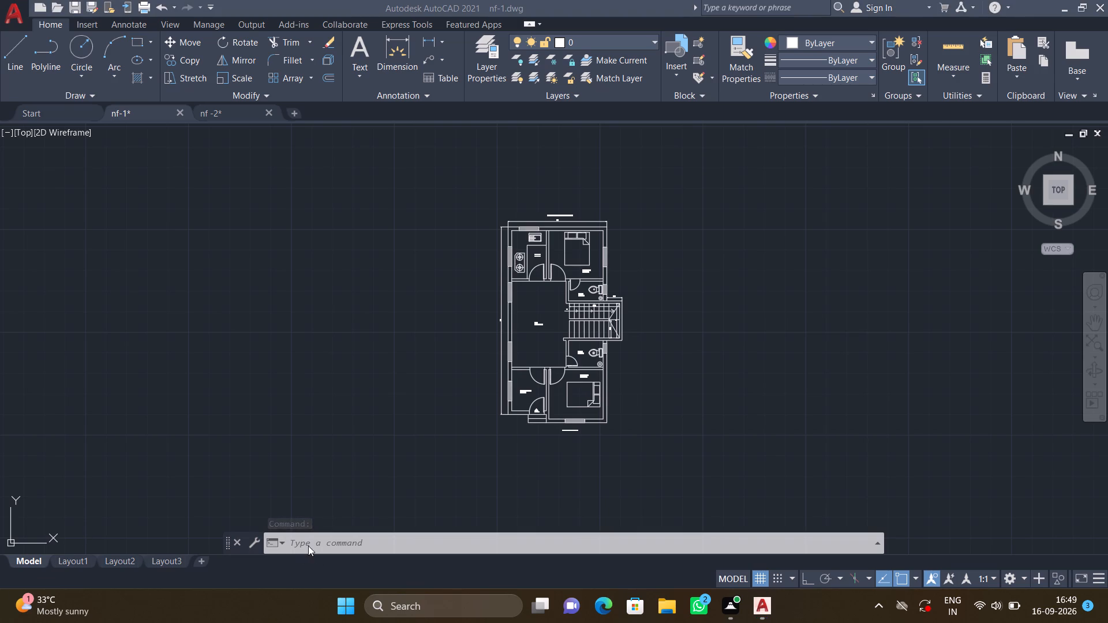
pyautogui.click(308, 545)
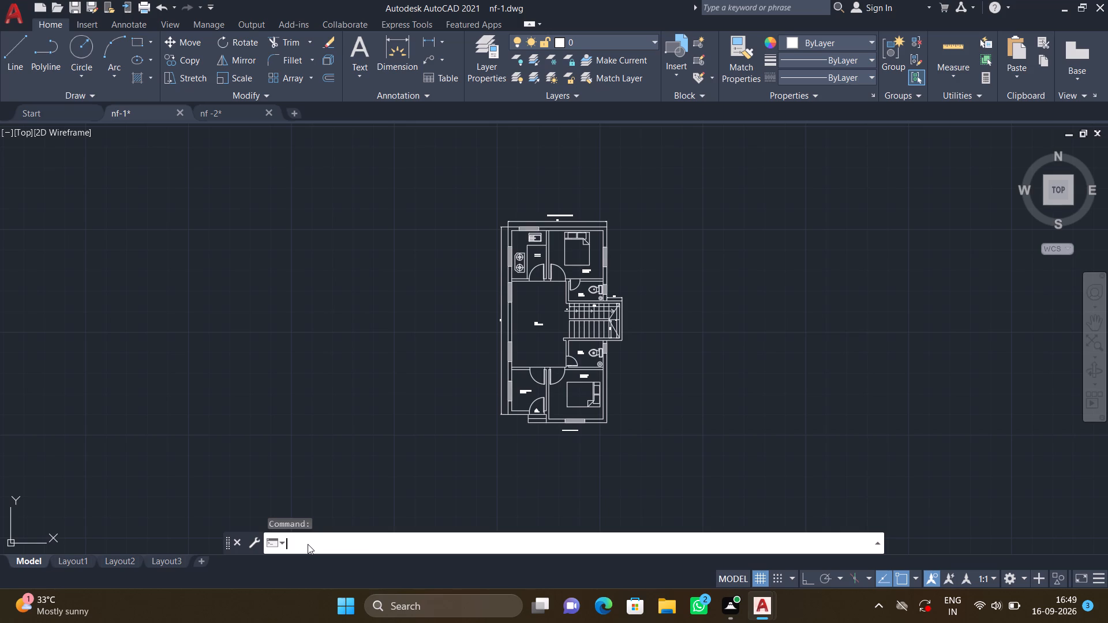
pyautogui.write('log')
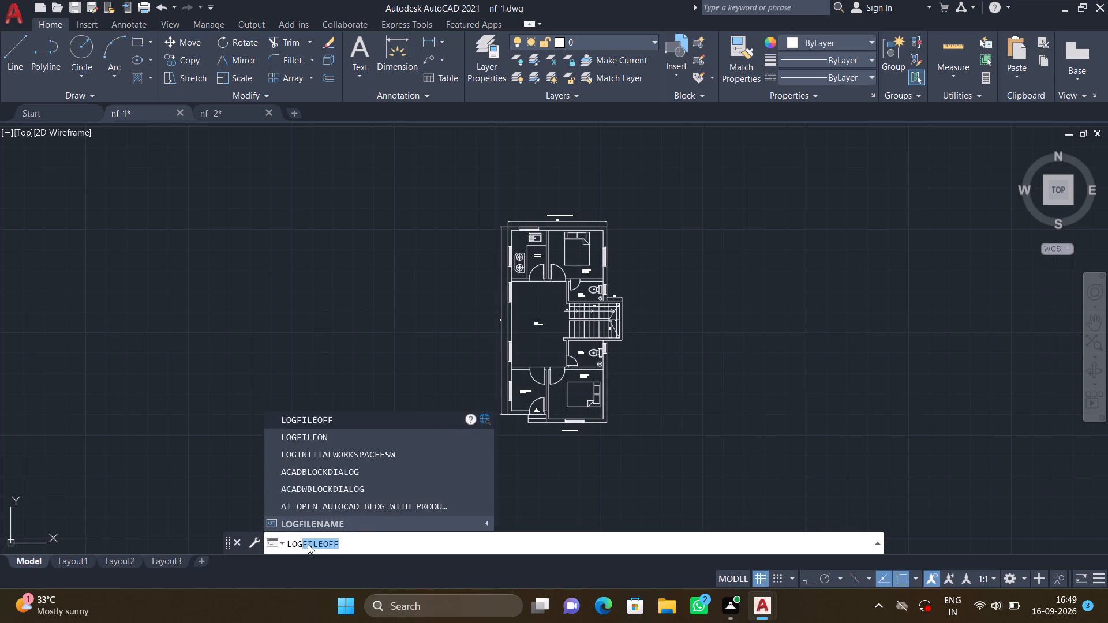
pyautogui.write('file')
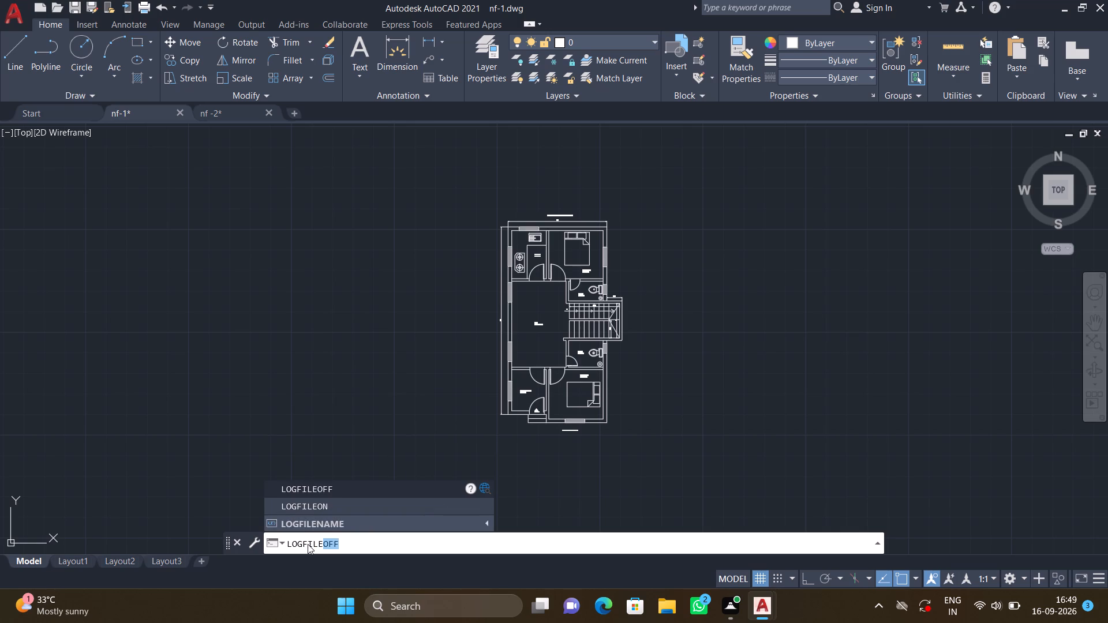
pyautogui.write('name')
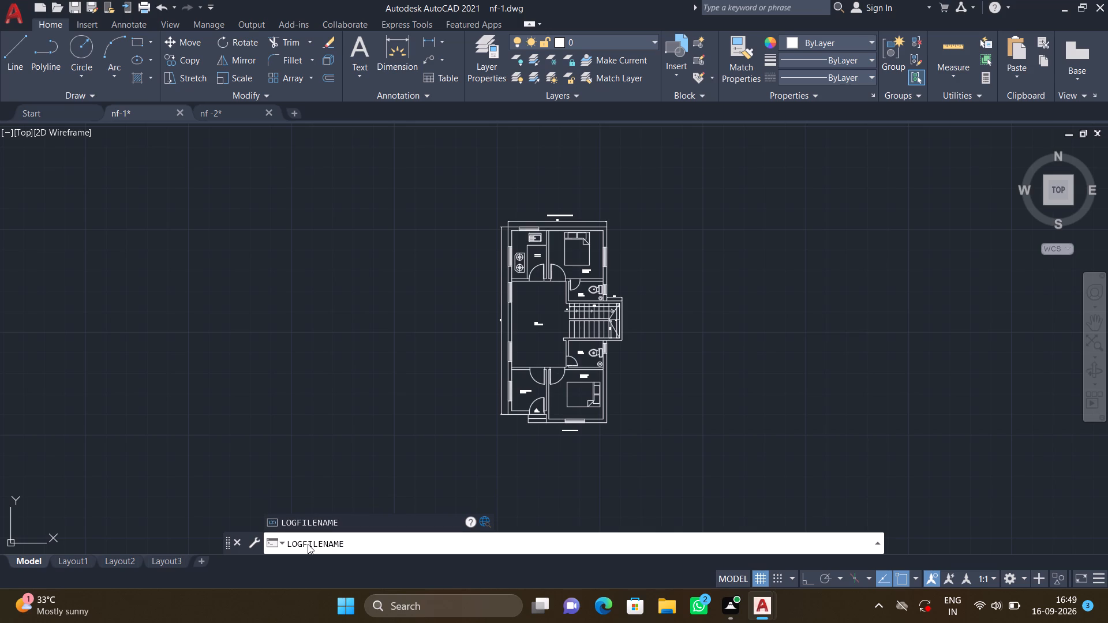
pyautogui.press('Return')
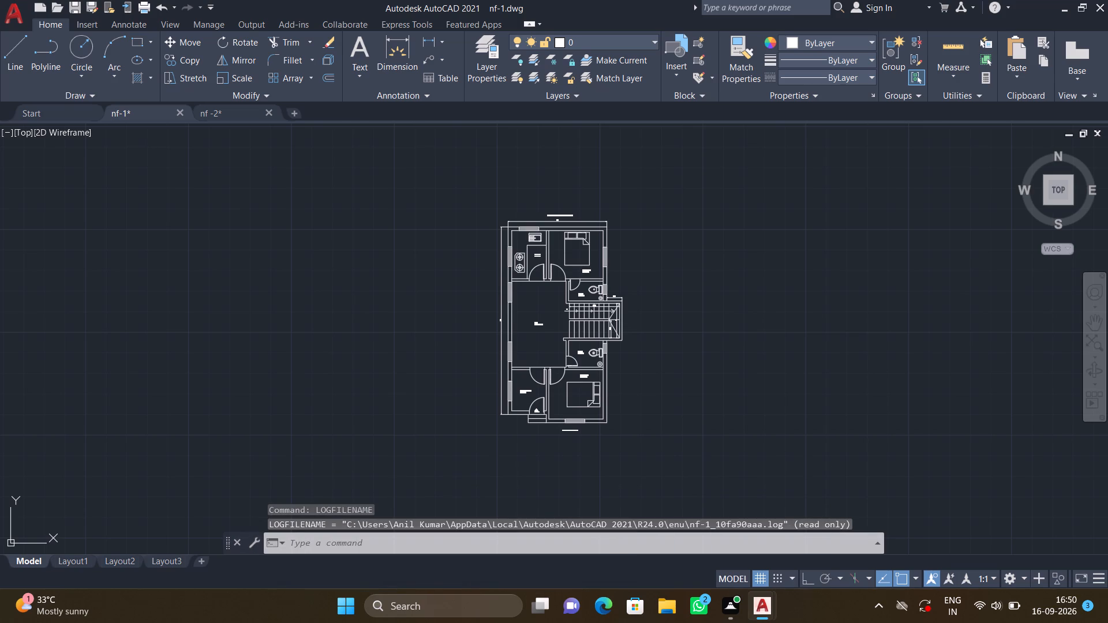
pyautogui.rightClick(29, 422)
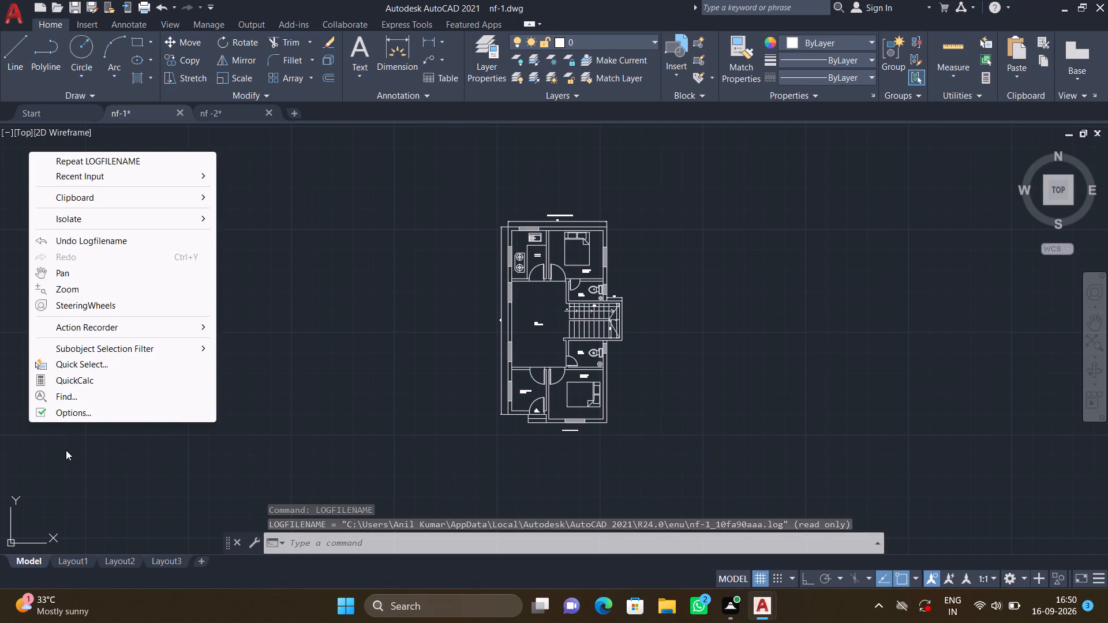
pyautogui.press('Escape')
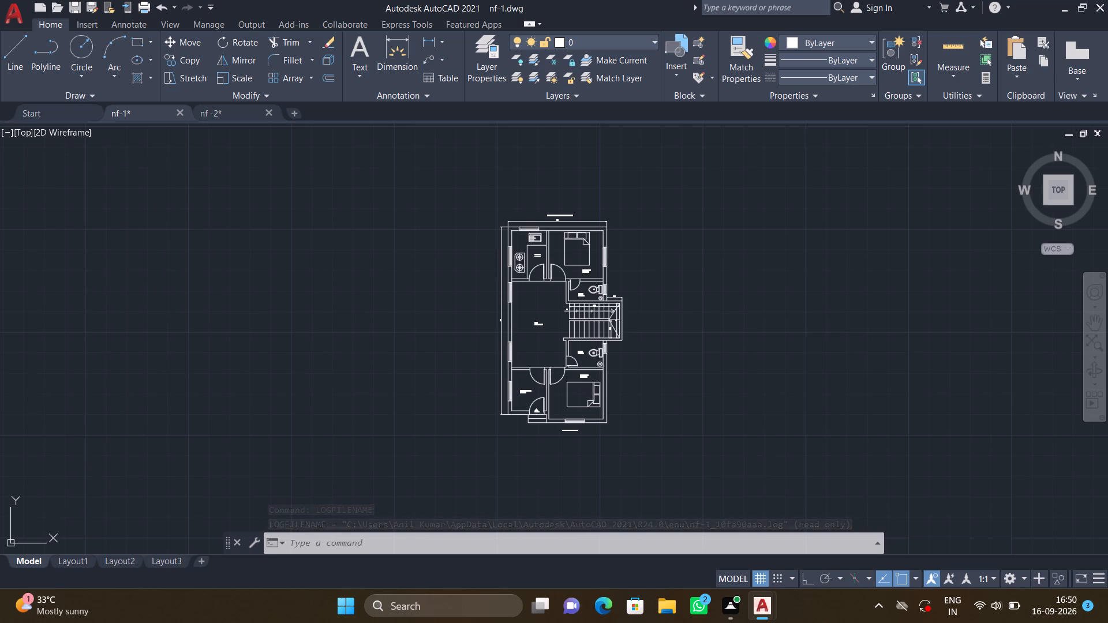
# Add a fourth layout to the nf-1 drawing and open it.
pyautogui.moveTo(193, 490); pyautogui.dragTo(224, 370, button='middle')
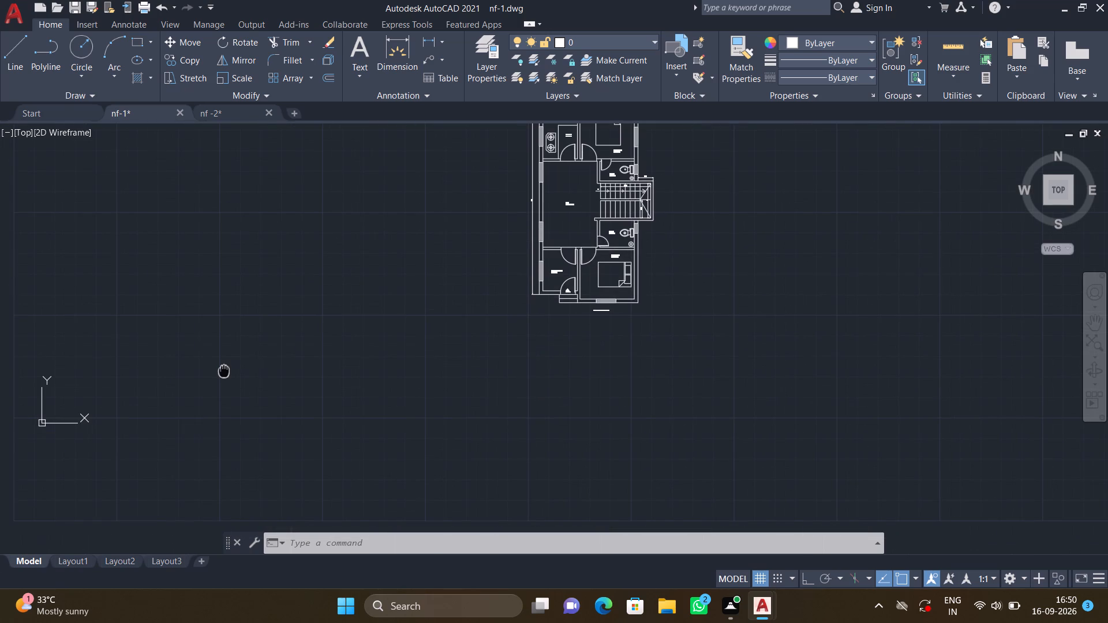
pyautogui.scroll(-3, 189, 500)
pyautogui.scroll(3, 321, 478)
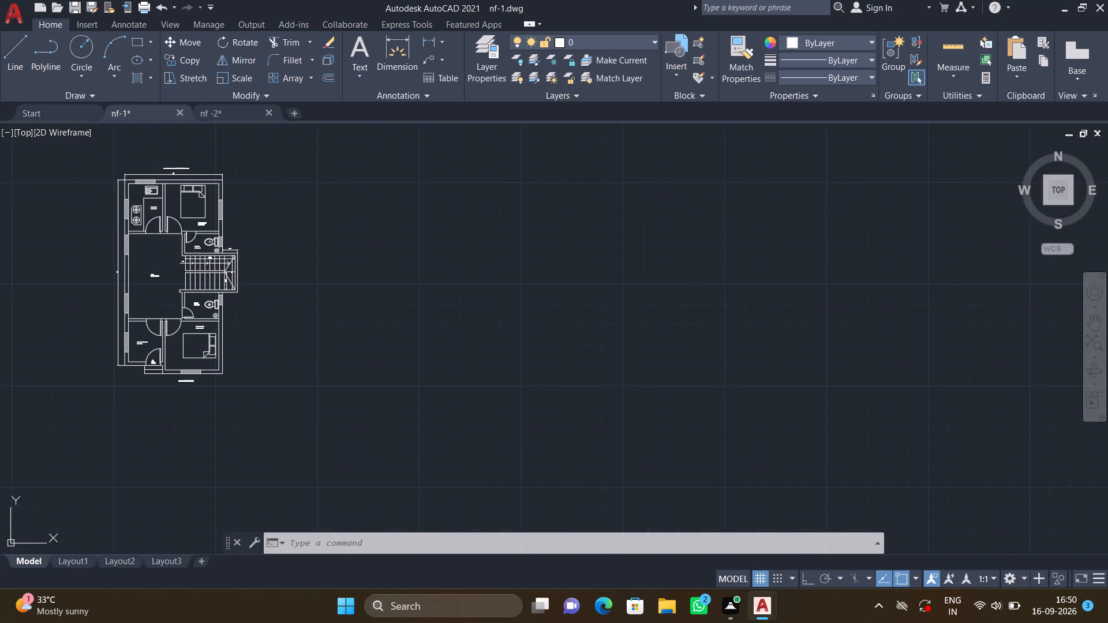
pyautogui.moveTo(377, 440); pyautogui.dragTo(645, 436, button='middle')
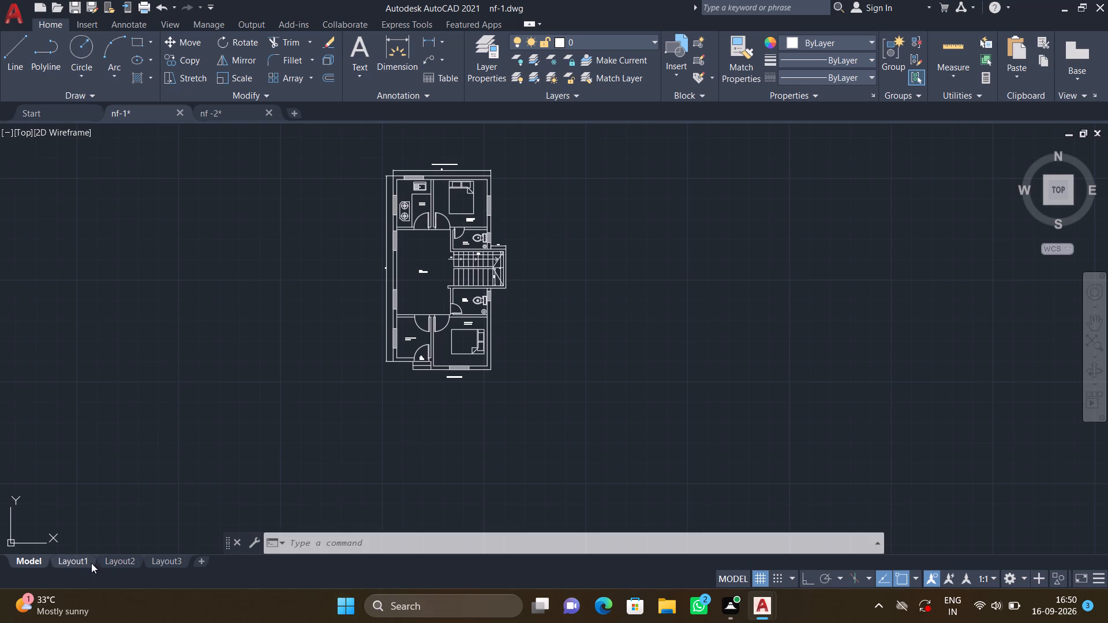
pyautogui.click(200, 559)
pyautogui.scroll(-2, 0, 502)
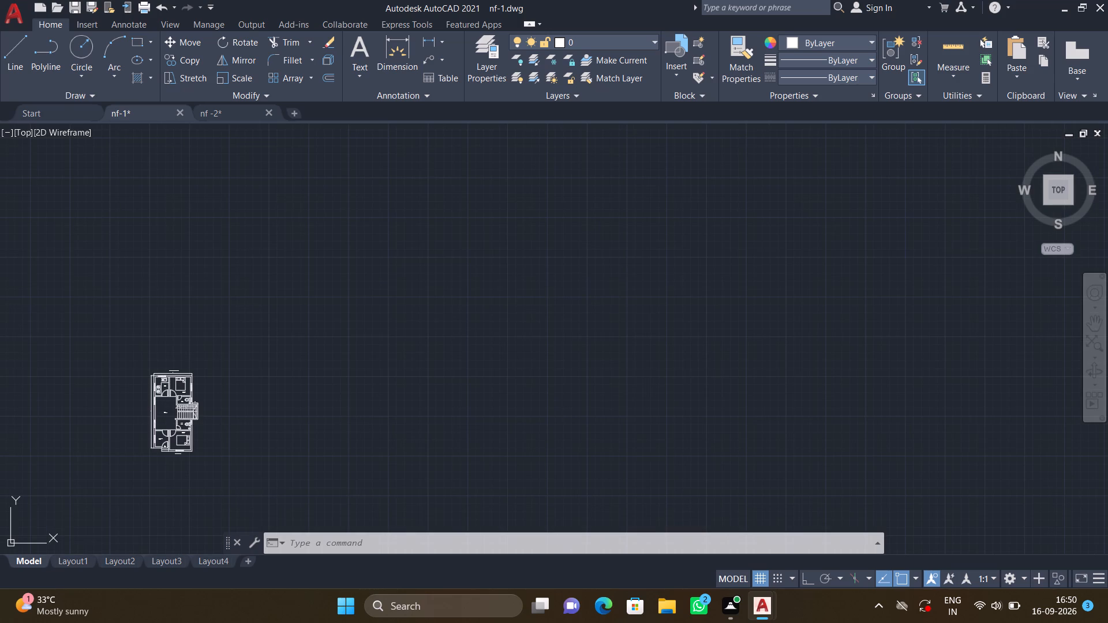
pyautogui.scroll(2, 156, 384)
pyautogui.moveTo(174, 360); pyautogui.dragTo(181, 350, button='middle')
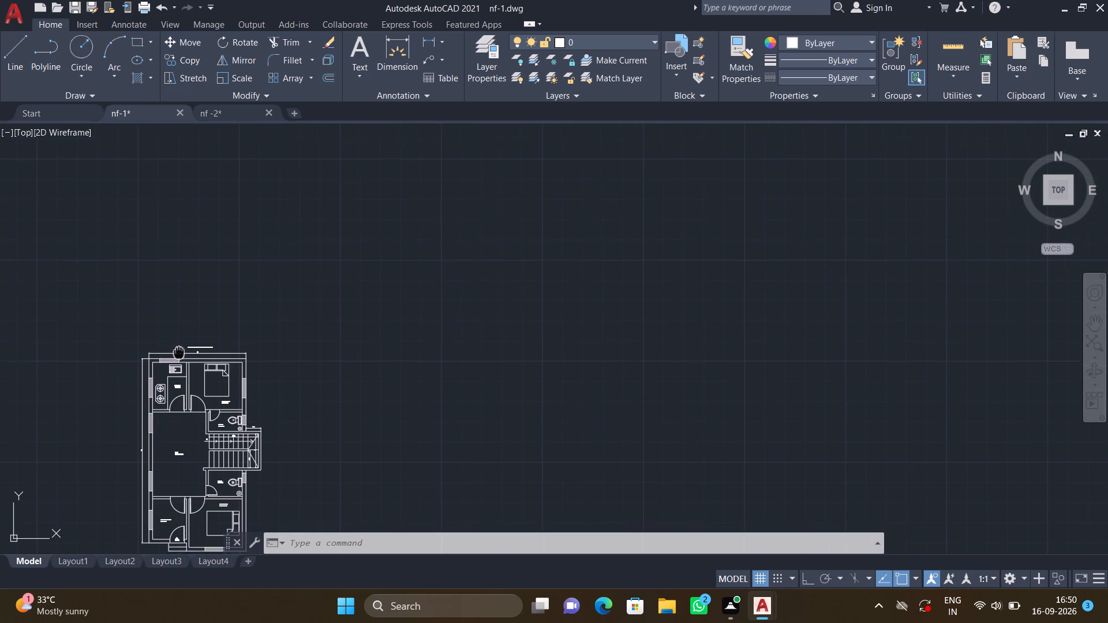
pyautogui.moveTo(181, 350); pyautogui.dragTo(373, 280, button='middle')
pyautogui.moveTo(424, 301); pyautogui.dragTo(441, 257, button='middle')
pyautogui.scroll(2, 437, 259)
pyautogui.moveTo(437, 257); pyautogui.dragTo(469, 215, button='middle')
pyautogui.scroll(-1, 469, 215)
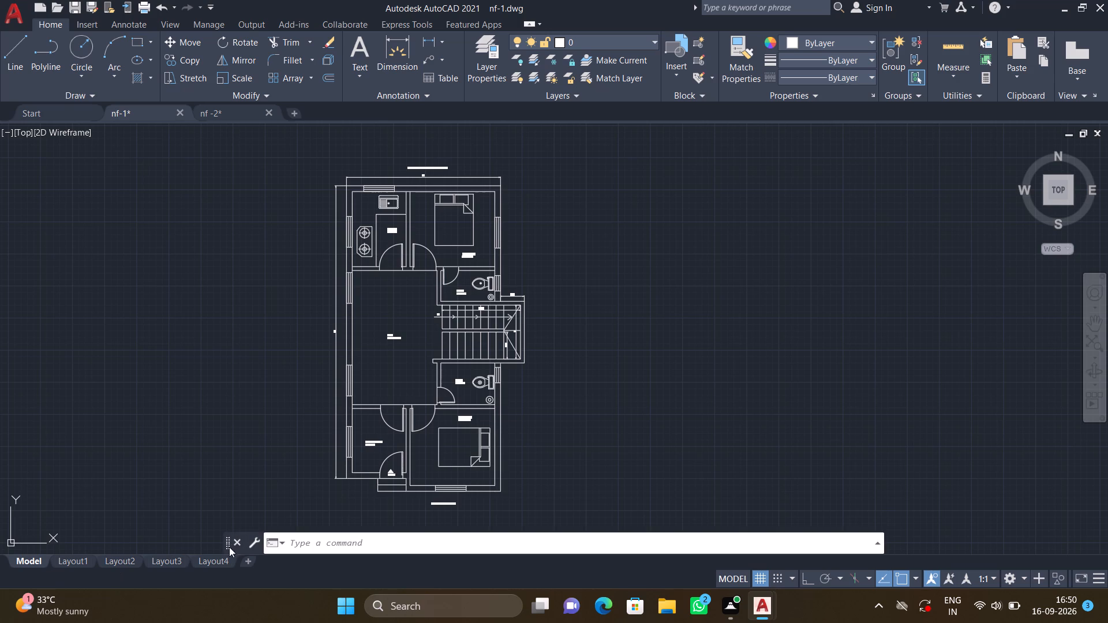
pyautogui.click(214, 557)
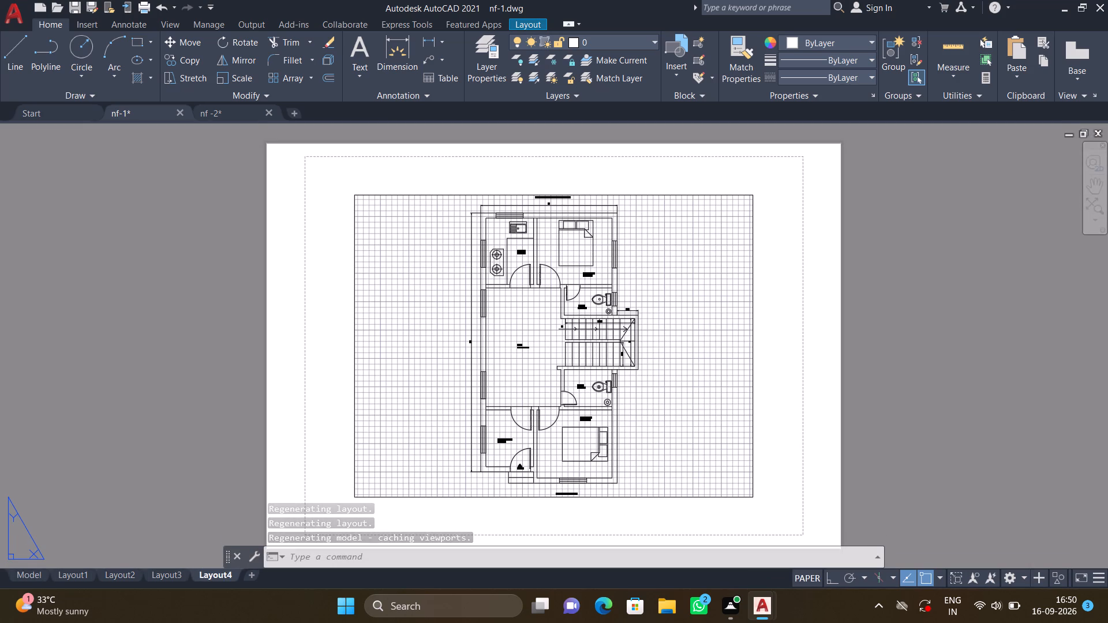
# Delete the default viewport showing the floor plan from the new layout.
pyautogui.click(802, 517)
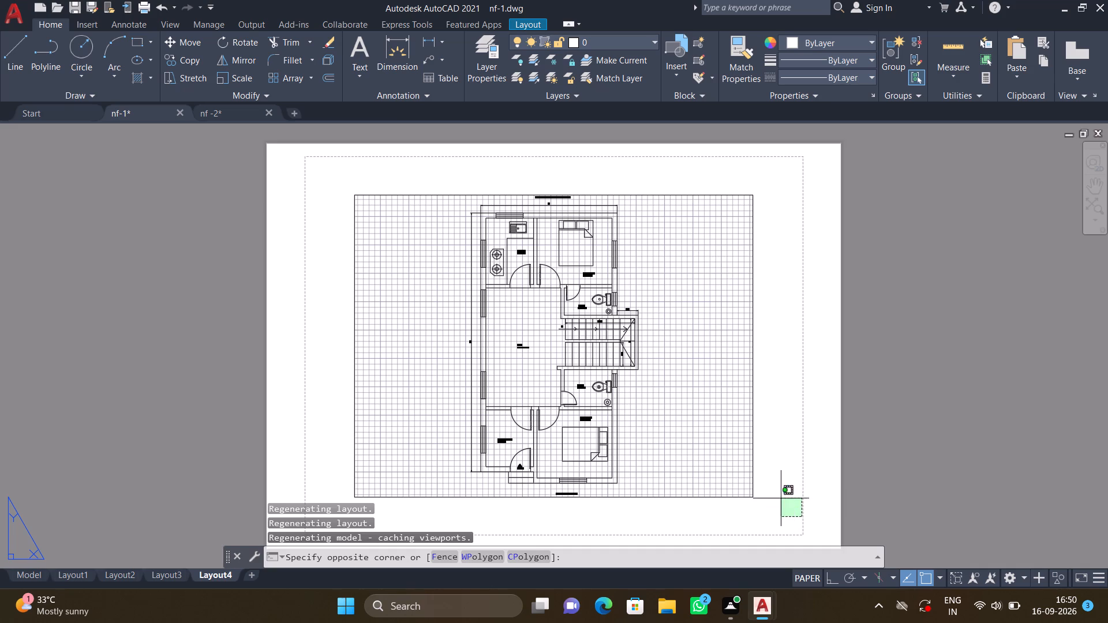
pyautogui.press('Escape')
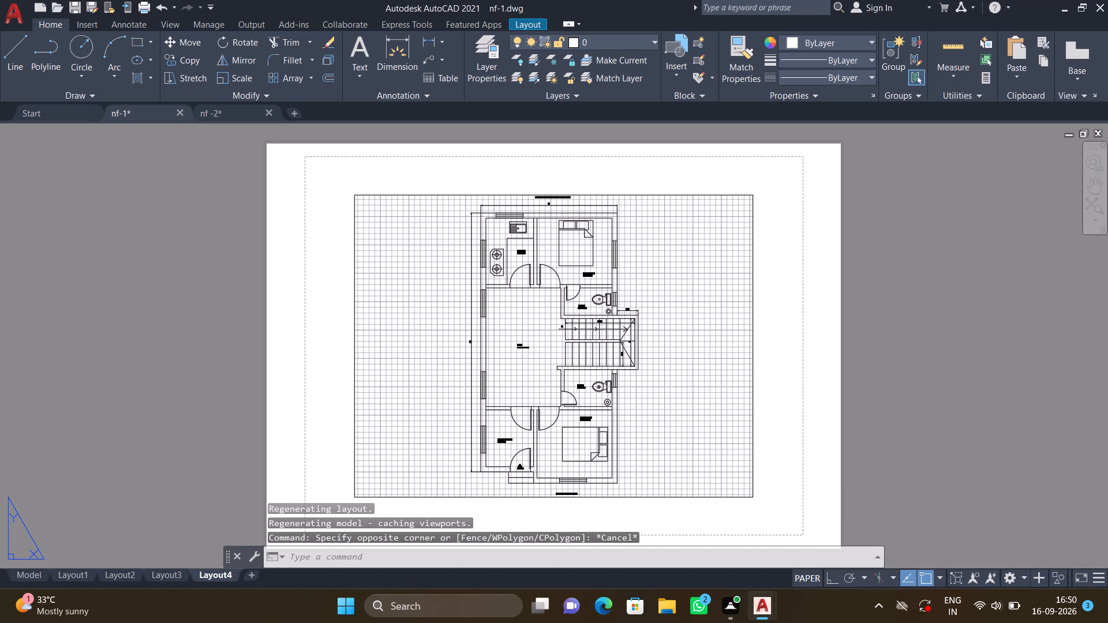
pyautogui.moveTo(722, 488); pyautogui.dragTo(714, 460, button='middle')
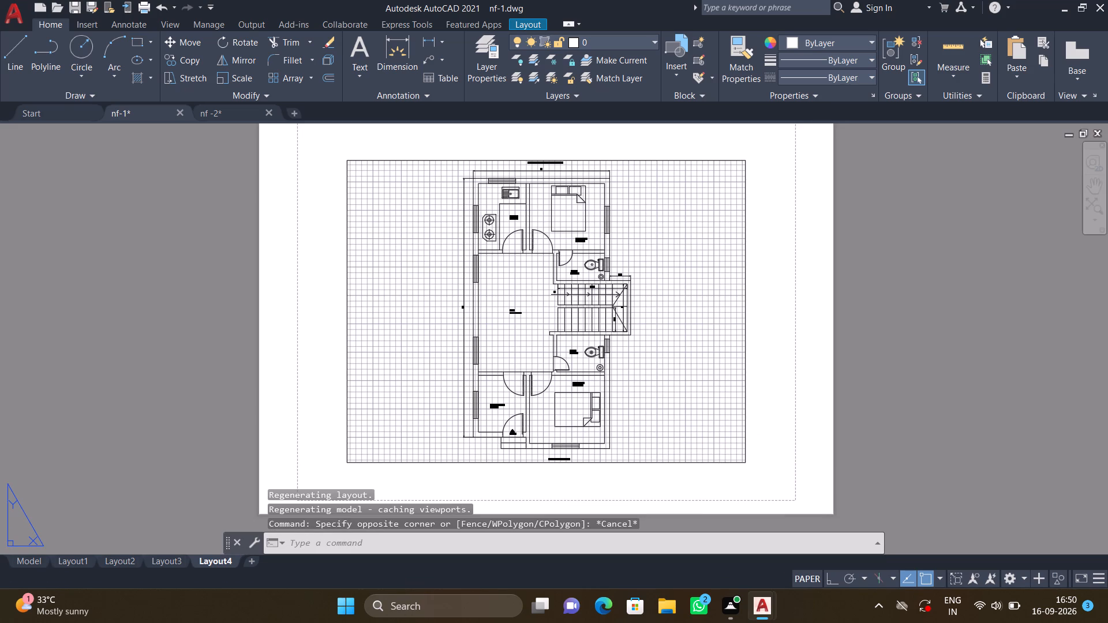
pyautogui.click(819, 506)
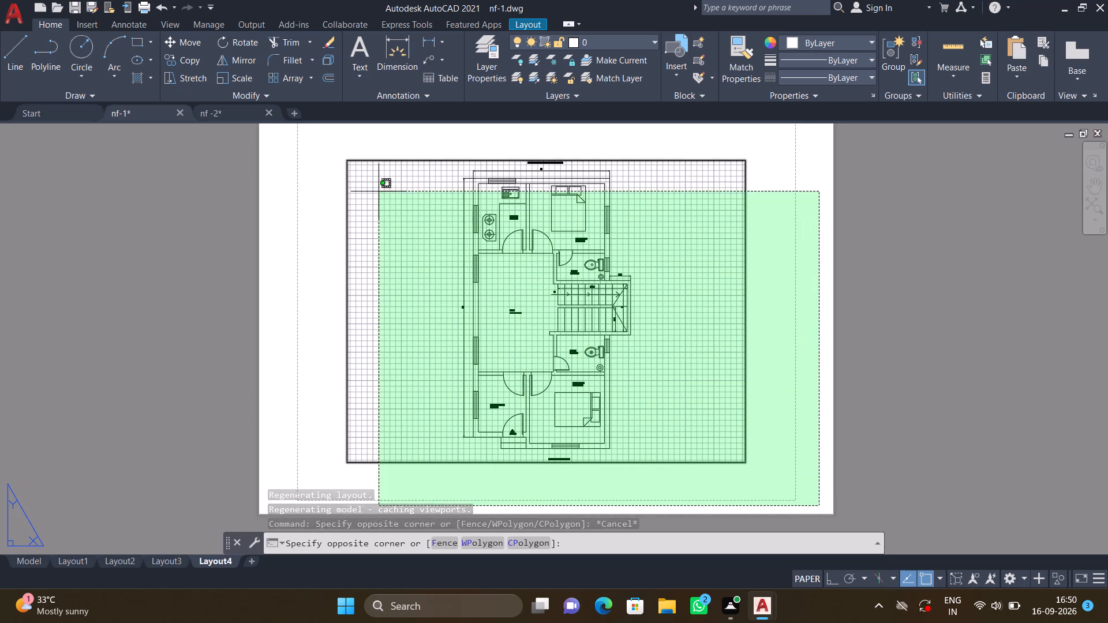
pyautogui.scroll(-1, 284, 132)
pyautogui.moveTo(286, 133); pyautogui.dragTo(289, 138, button='middle')
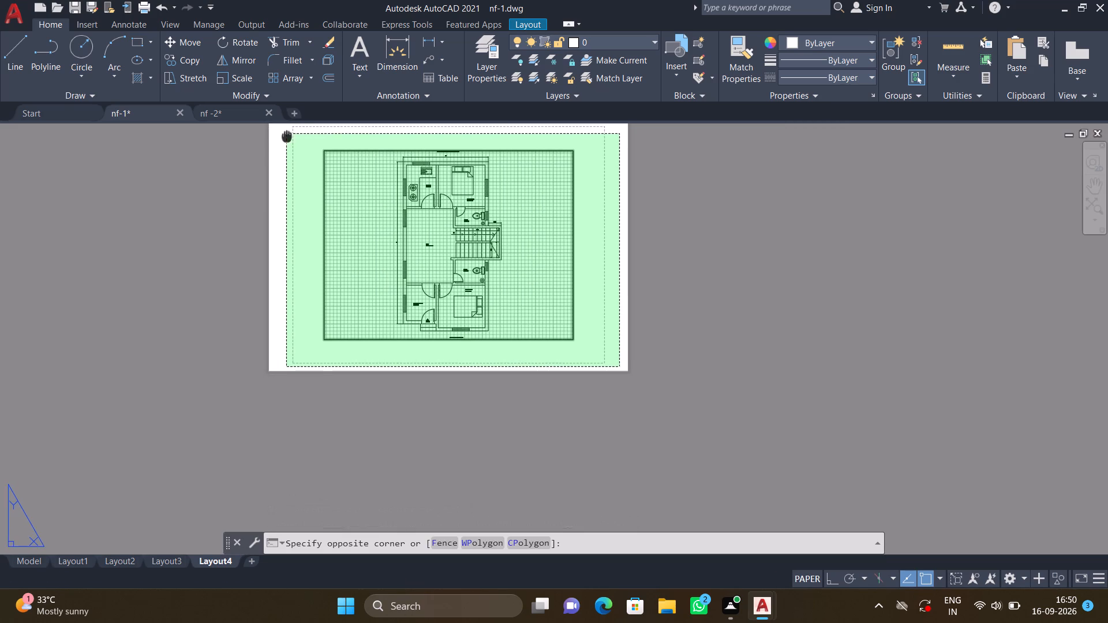
pyautogui.moveTo(289, 138); pyautogui.dragTo(307, 206, button='middle')
pyautogui.click(309, 190)
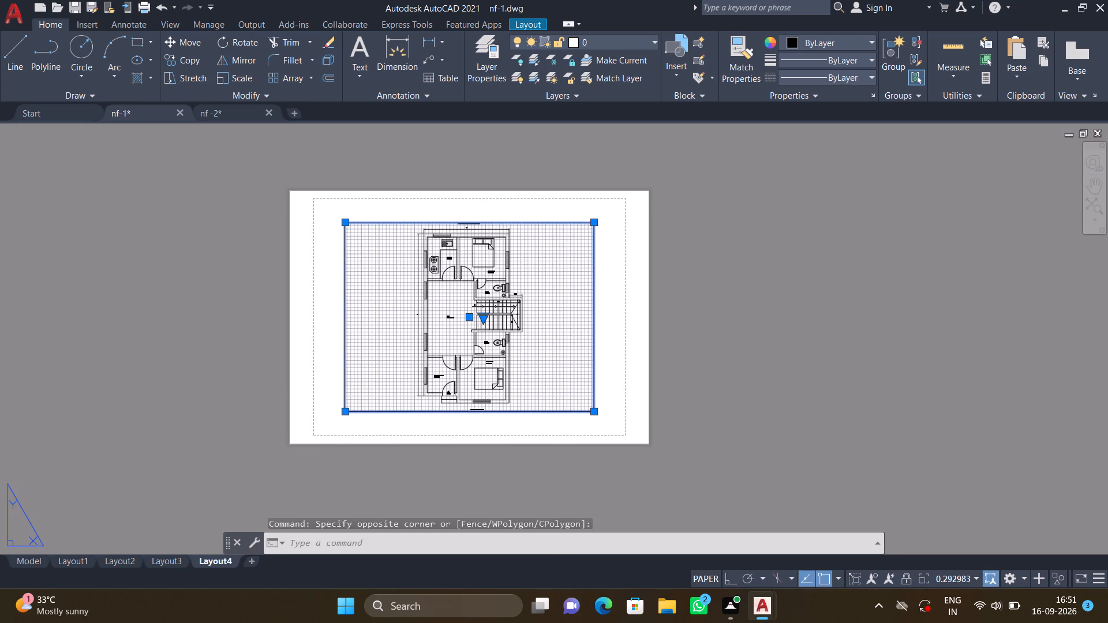
pyautogui.press('Delete')
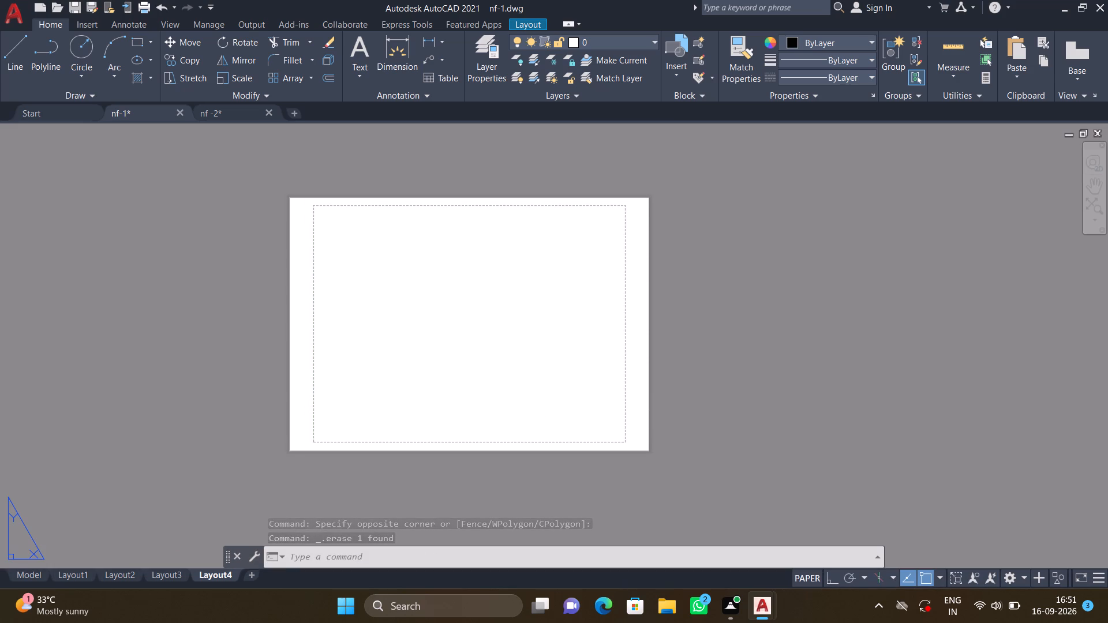
# Modify Layout4's page setup to use the DWG To PDF.pc3 plotter and the monochrome.ctb plot style table.
pyautogui.scroll(-1, 506, 577)
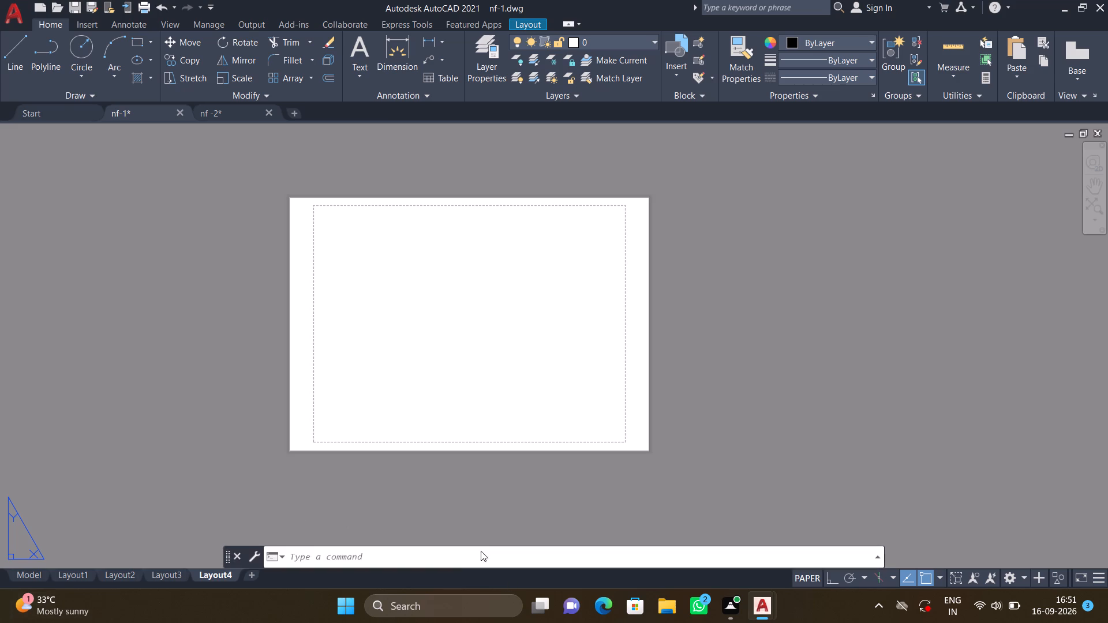
pyautogui.rightClick(201, 571)
pyautogui.click(256, 463)
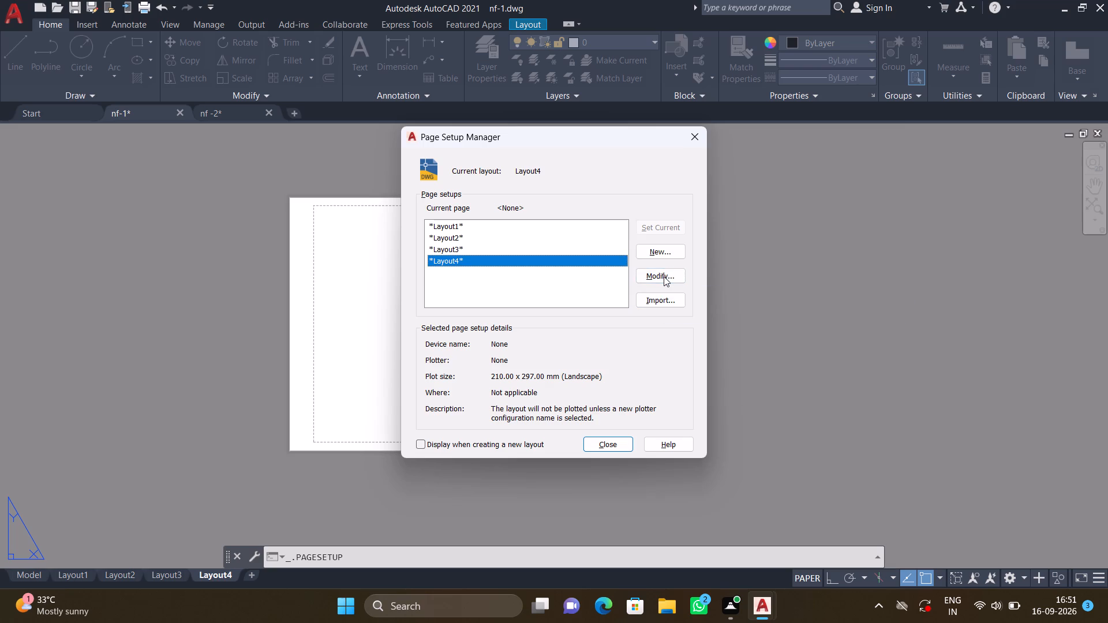
pyautogui.click(665, 276)
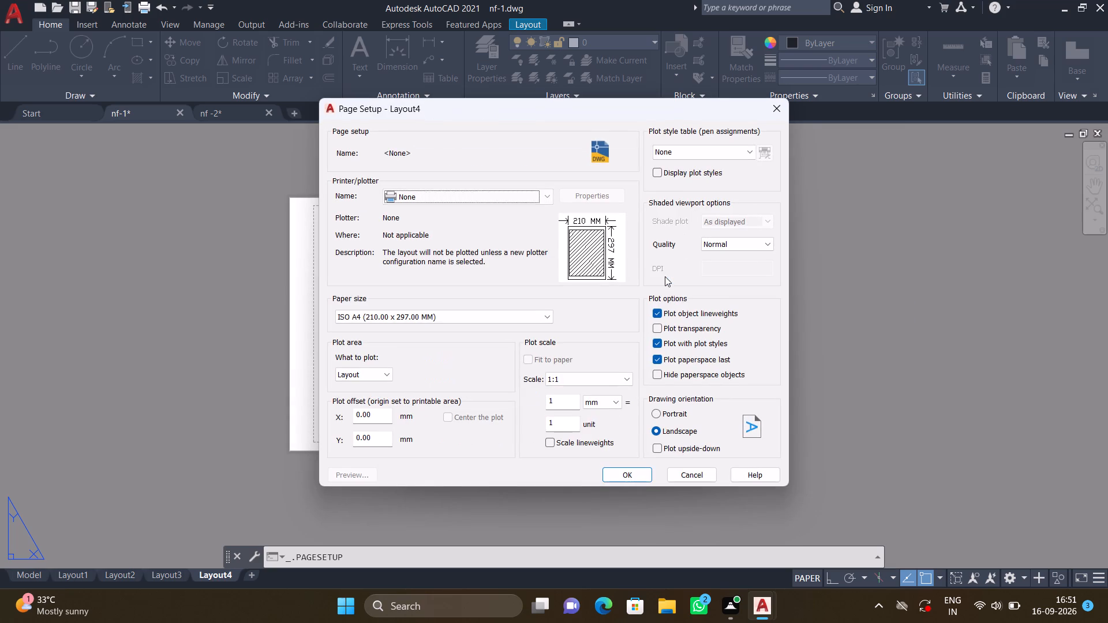
pyautogui.click(432, 193)
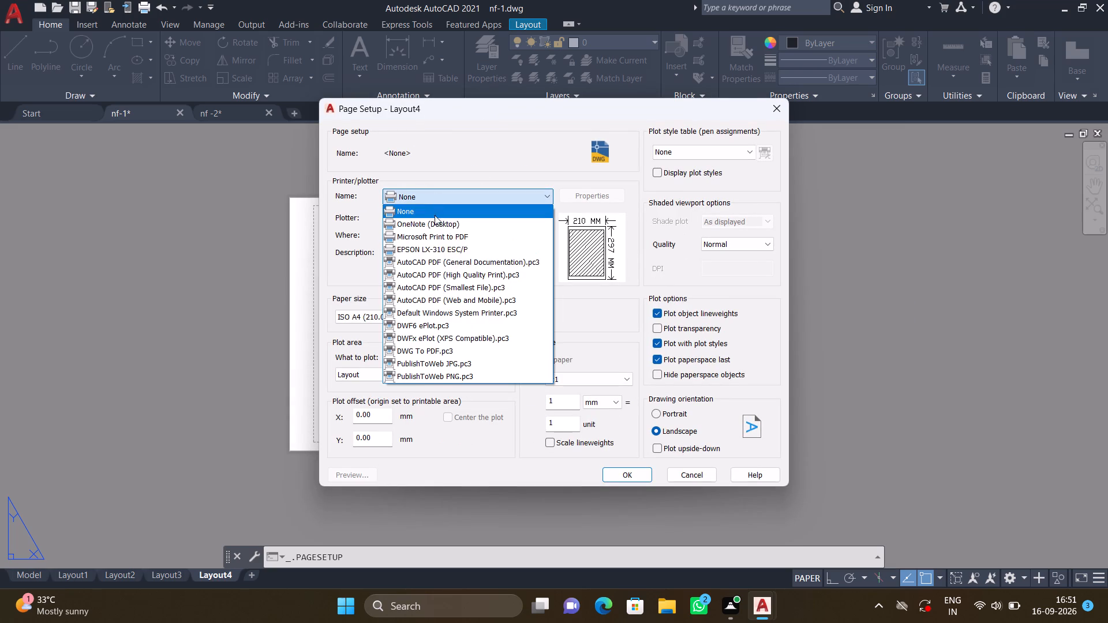
pyautogui.click(471, 347)
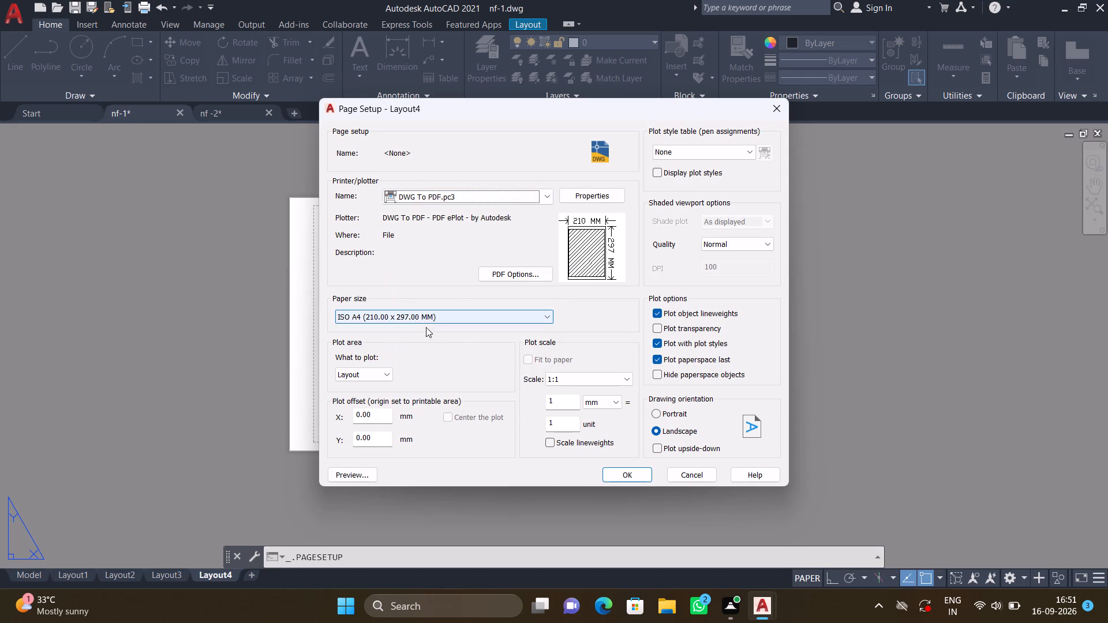
pyautogui.click(713, 149)
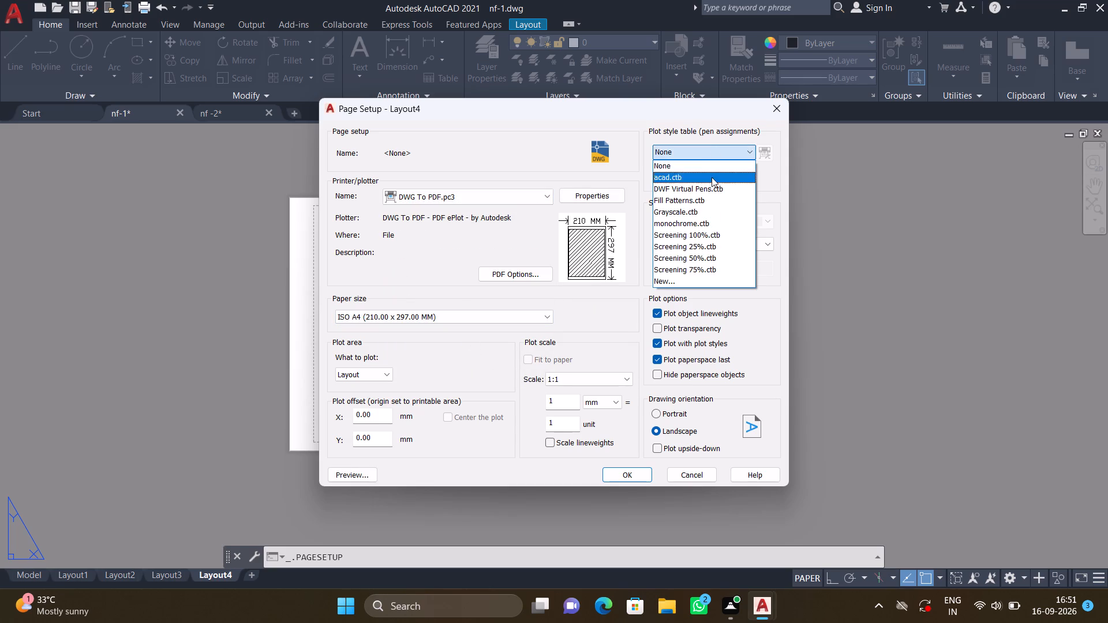
pyautogui.click(703, 222)
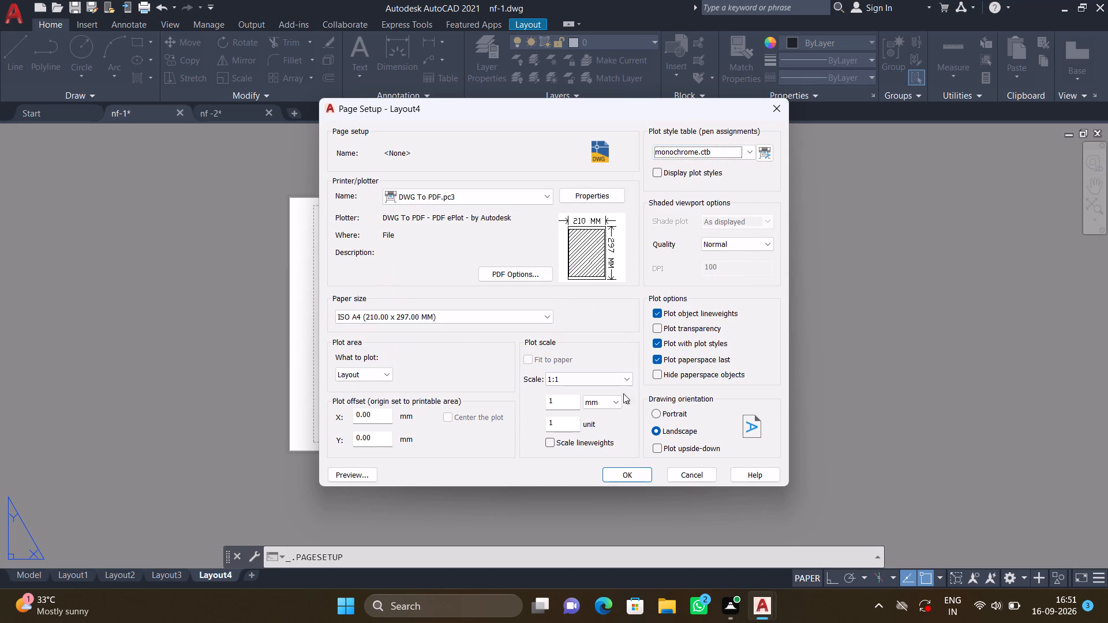
pyautogui.click(614, 472)
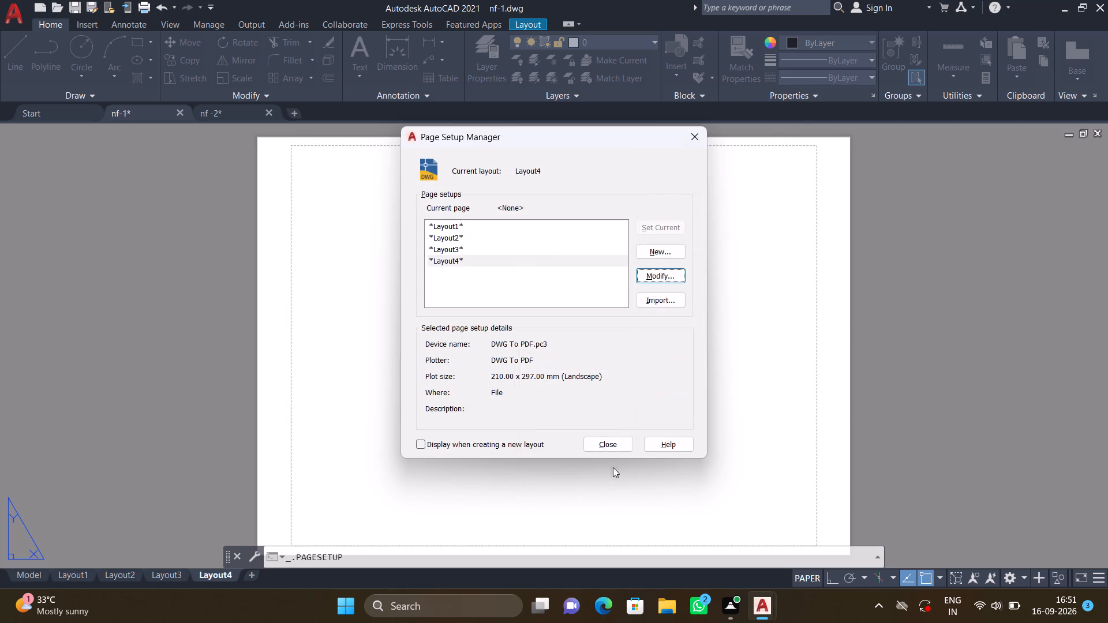
pyautogui.click(600, 440)
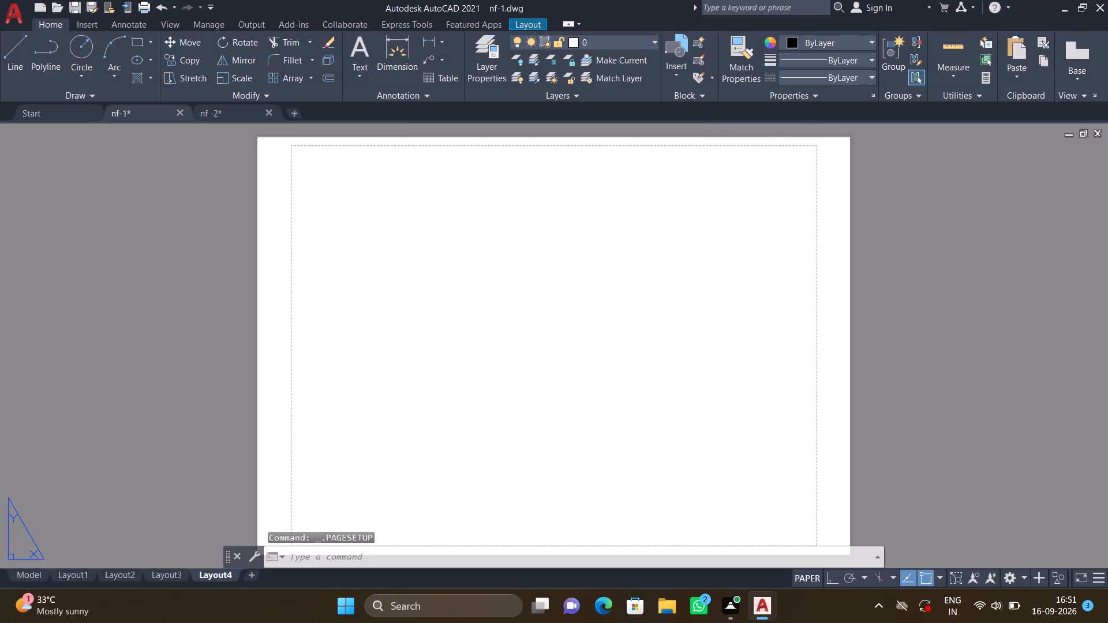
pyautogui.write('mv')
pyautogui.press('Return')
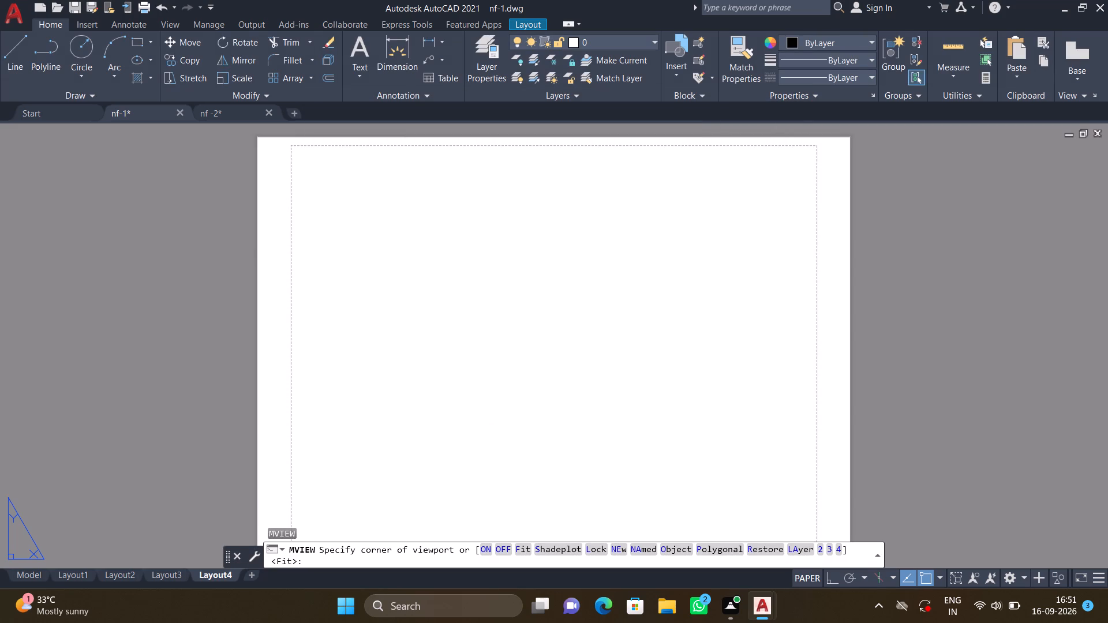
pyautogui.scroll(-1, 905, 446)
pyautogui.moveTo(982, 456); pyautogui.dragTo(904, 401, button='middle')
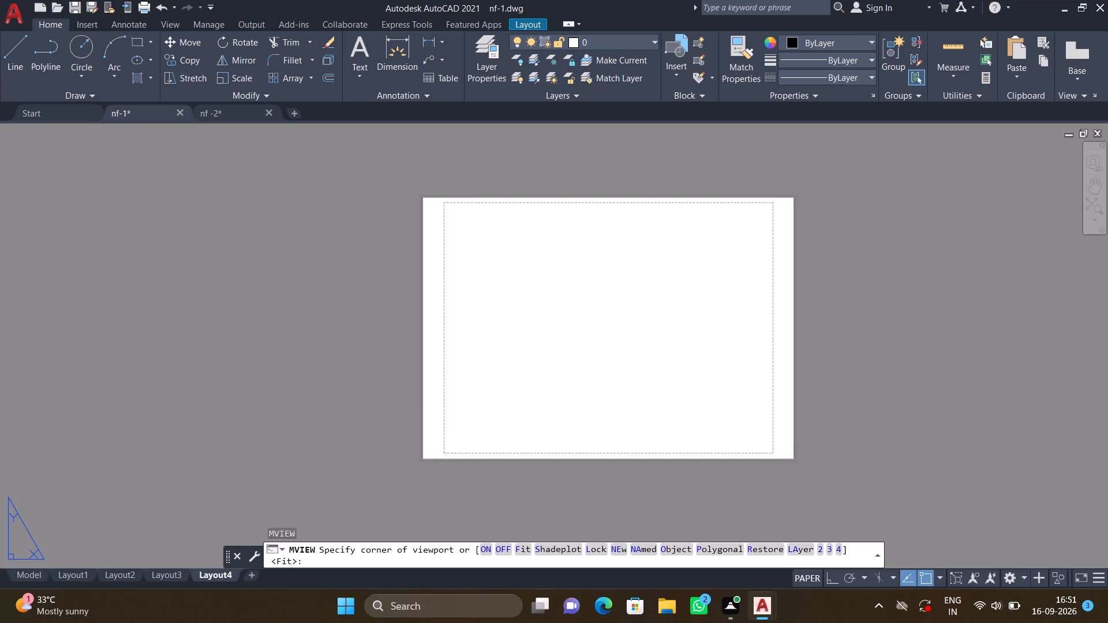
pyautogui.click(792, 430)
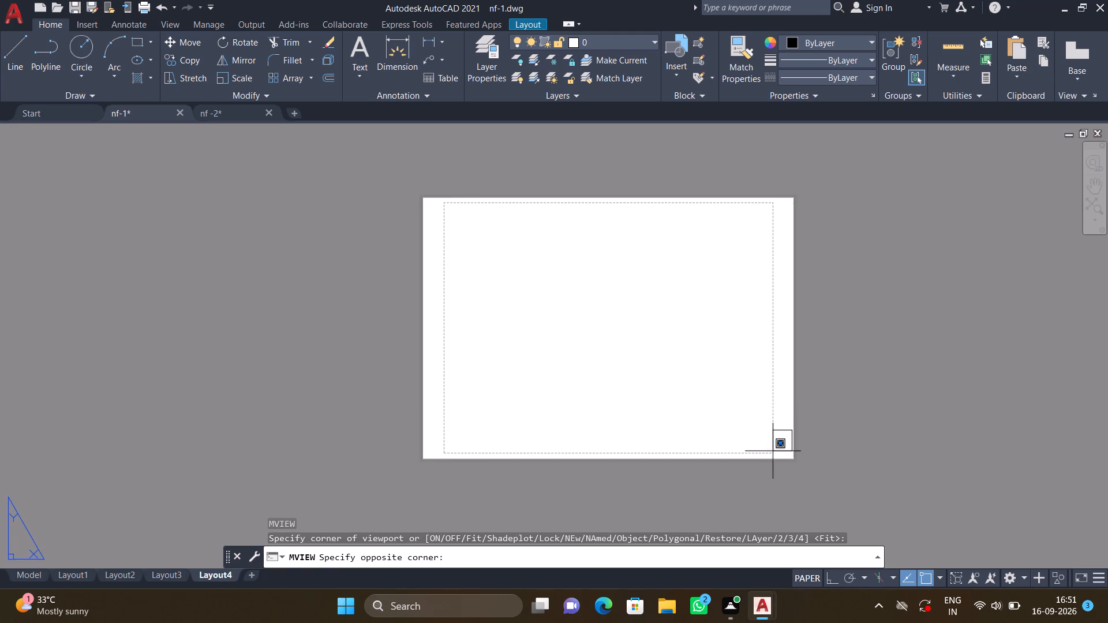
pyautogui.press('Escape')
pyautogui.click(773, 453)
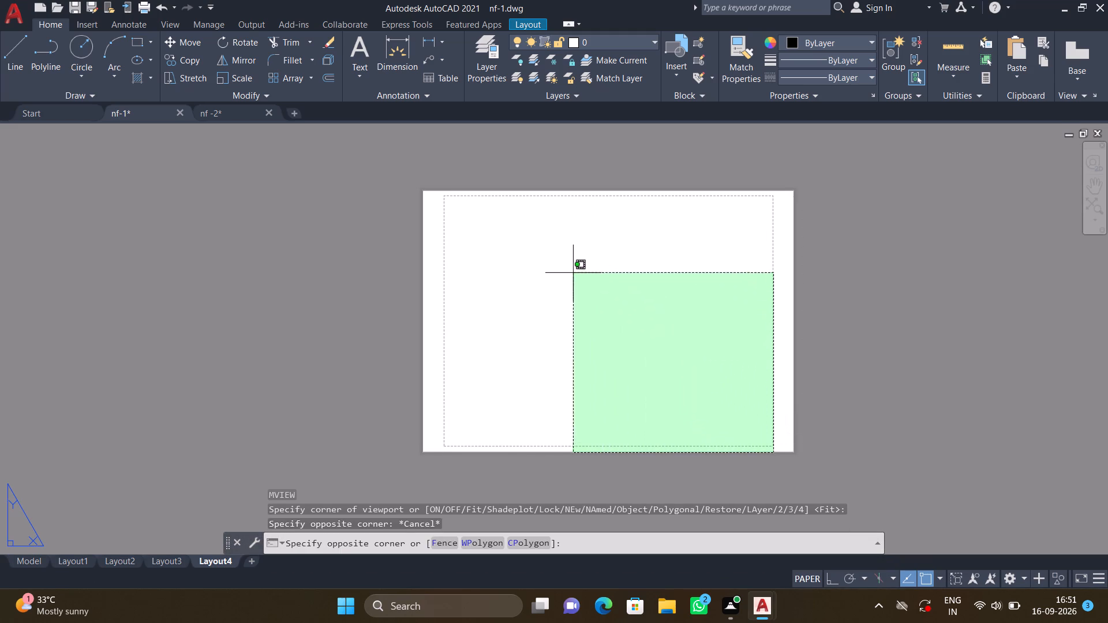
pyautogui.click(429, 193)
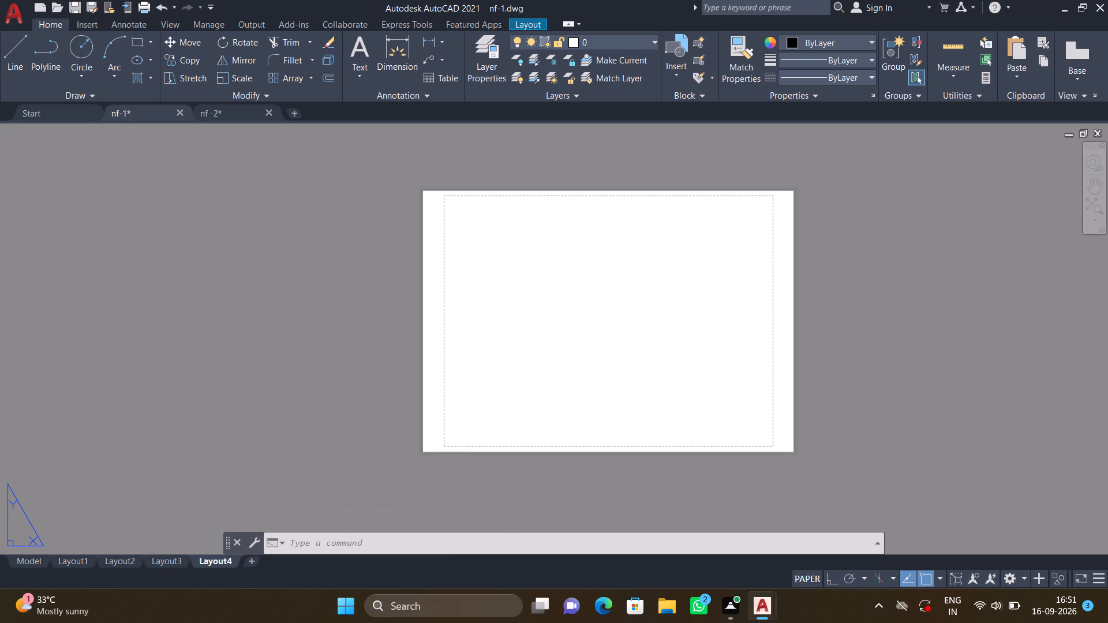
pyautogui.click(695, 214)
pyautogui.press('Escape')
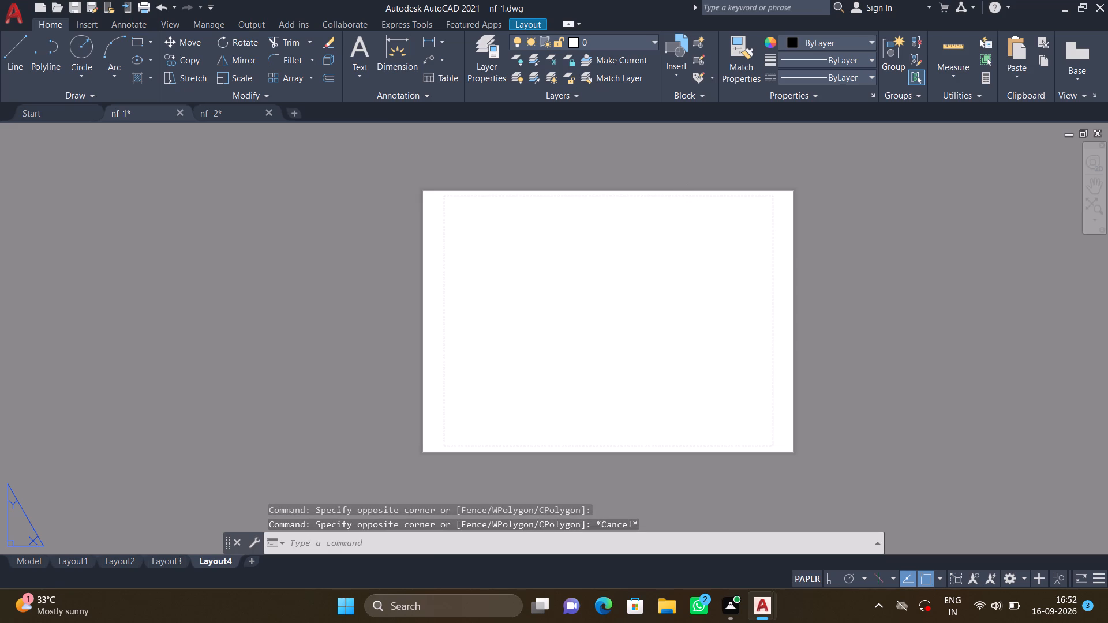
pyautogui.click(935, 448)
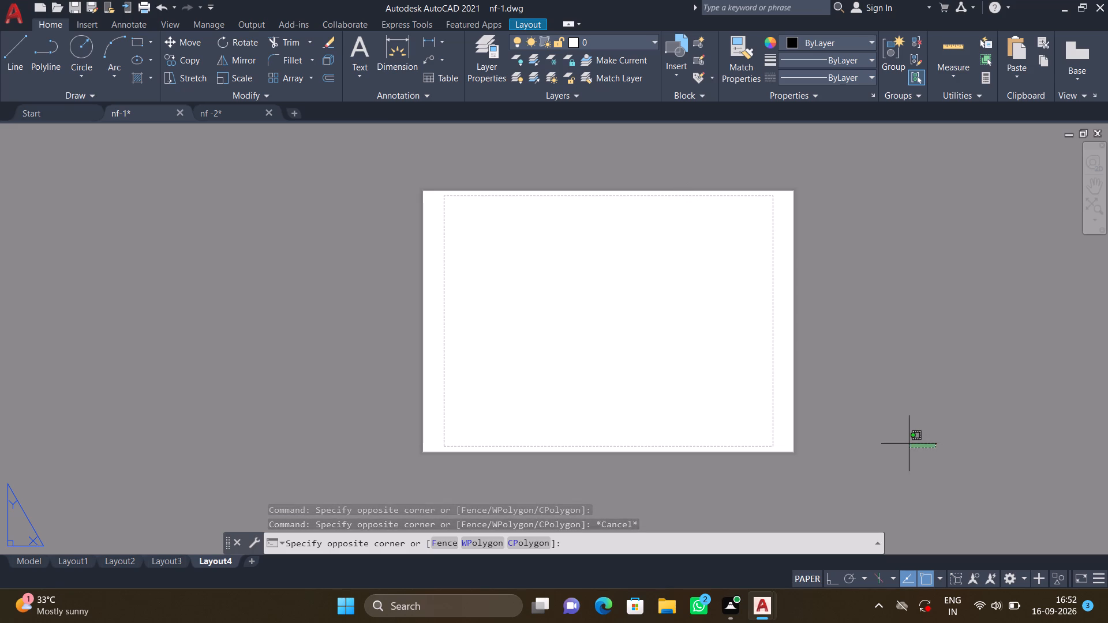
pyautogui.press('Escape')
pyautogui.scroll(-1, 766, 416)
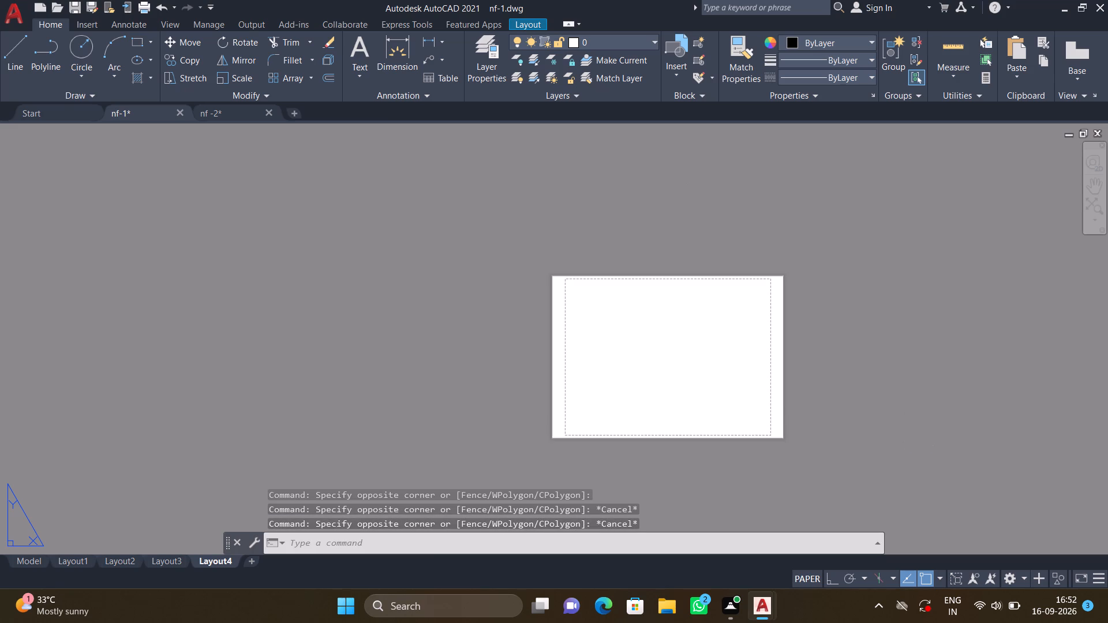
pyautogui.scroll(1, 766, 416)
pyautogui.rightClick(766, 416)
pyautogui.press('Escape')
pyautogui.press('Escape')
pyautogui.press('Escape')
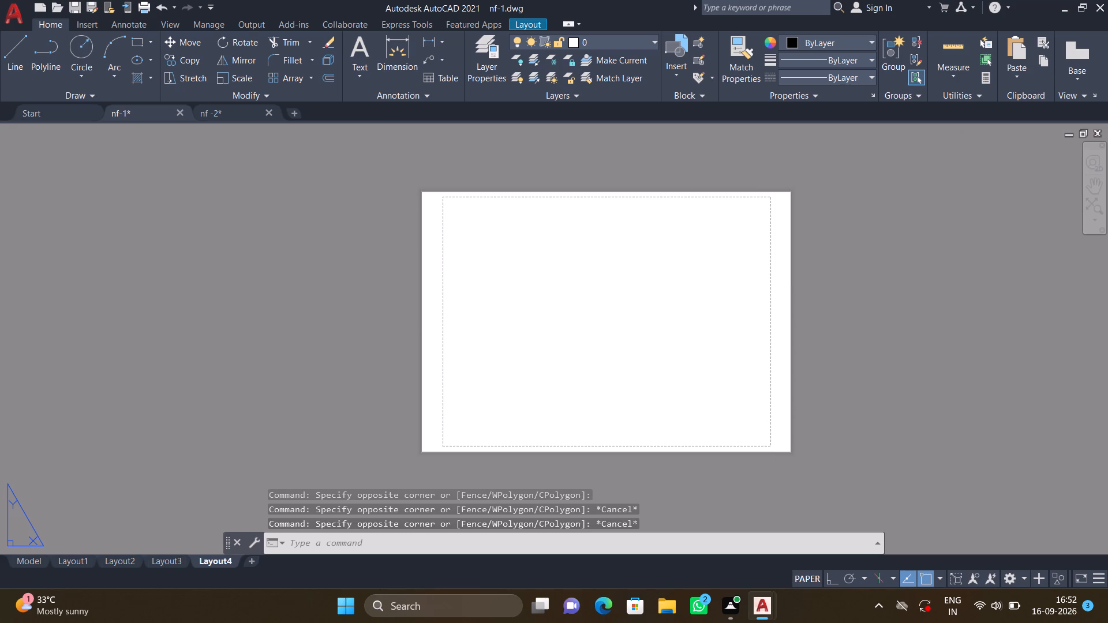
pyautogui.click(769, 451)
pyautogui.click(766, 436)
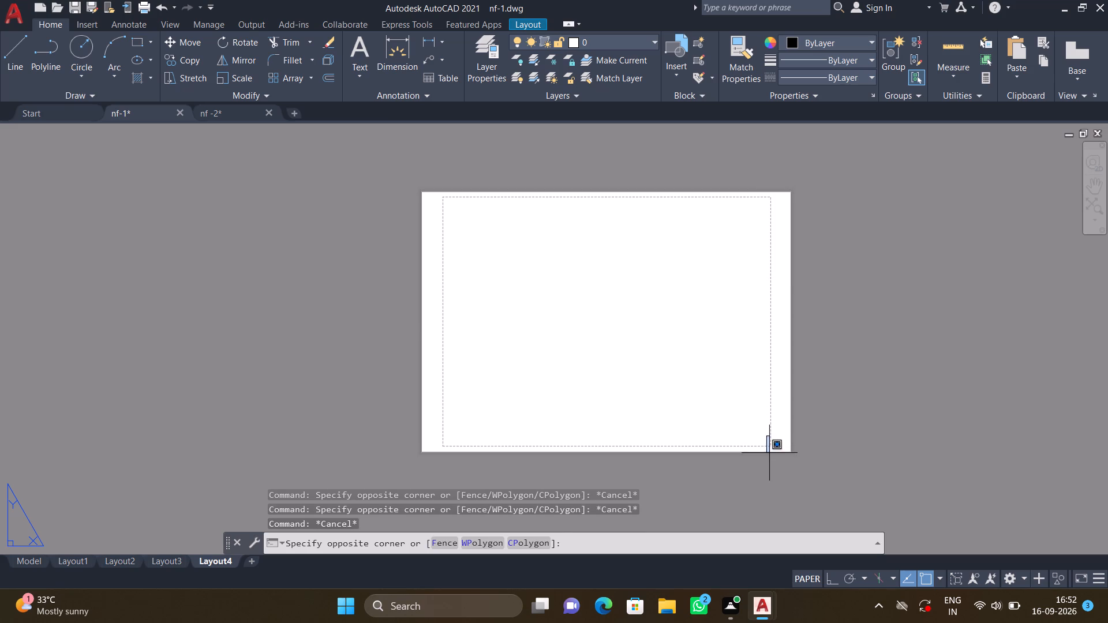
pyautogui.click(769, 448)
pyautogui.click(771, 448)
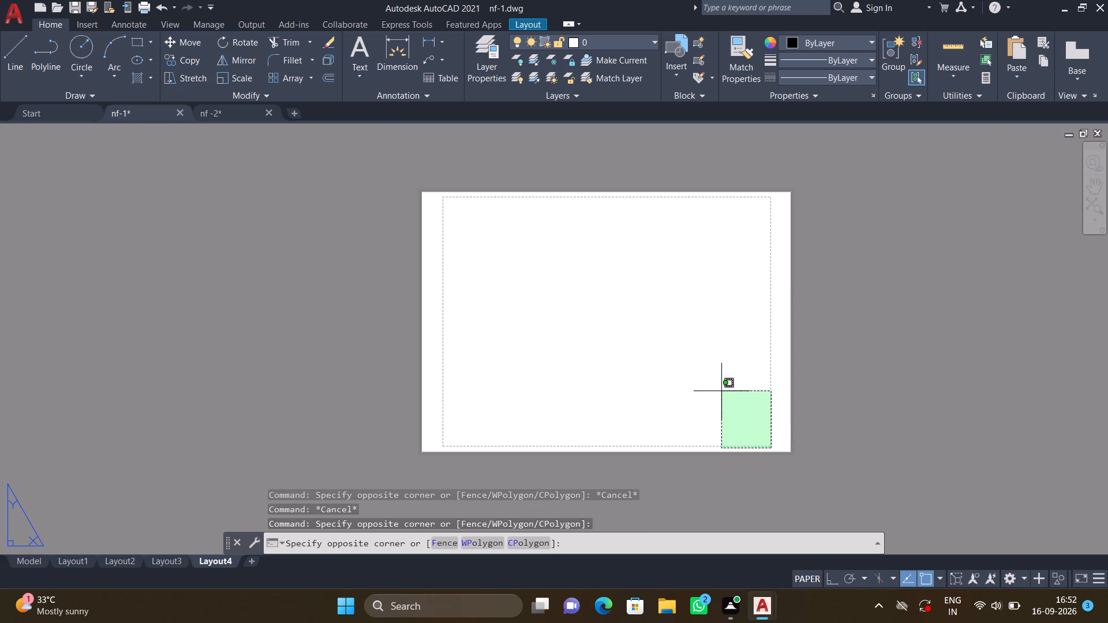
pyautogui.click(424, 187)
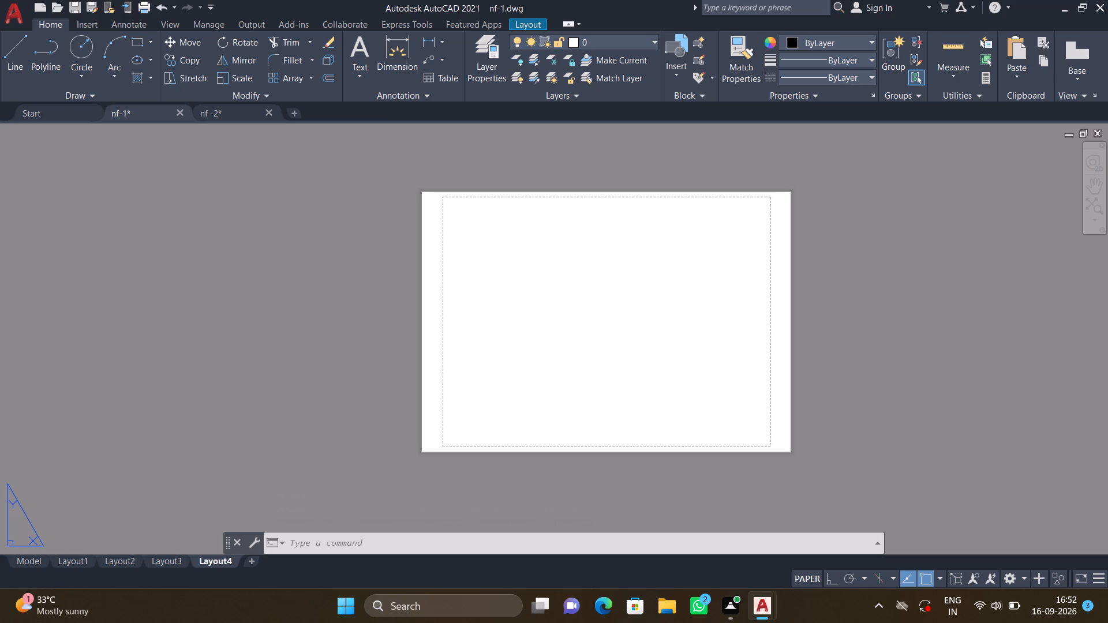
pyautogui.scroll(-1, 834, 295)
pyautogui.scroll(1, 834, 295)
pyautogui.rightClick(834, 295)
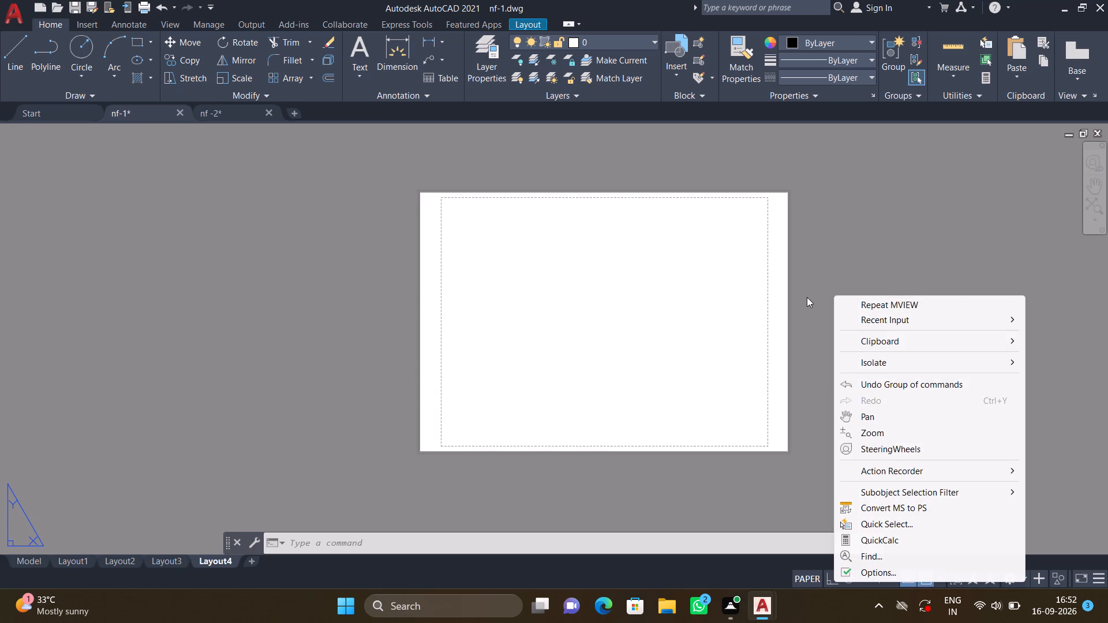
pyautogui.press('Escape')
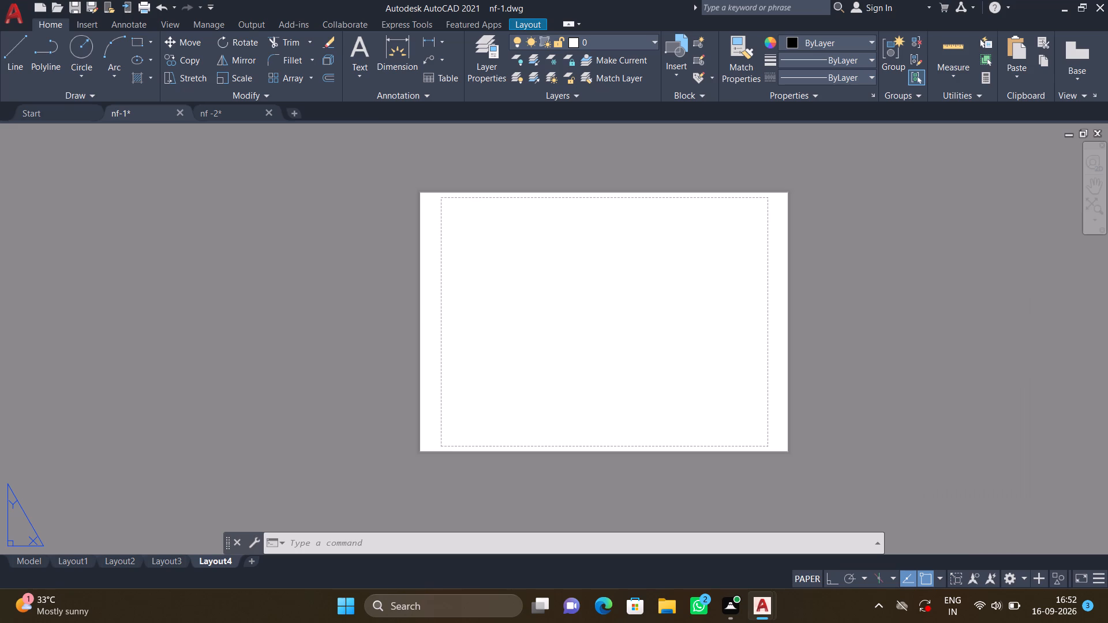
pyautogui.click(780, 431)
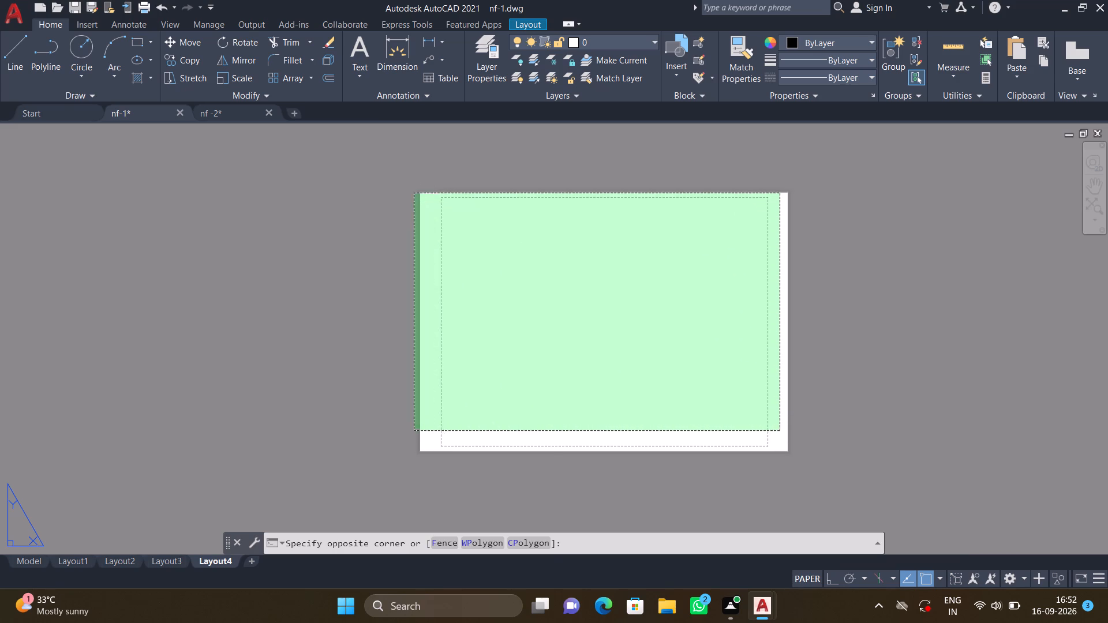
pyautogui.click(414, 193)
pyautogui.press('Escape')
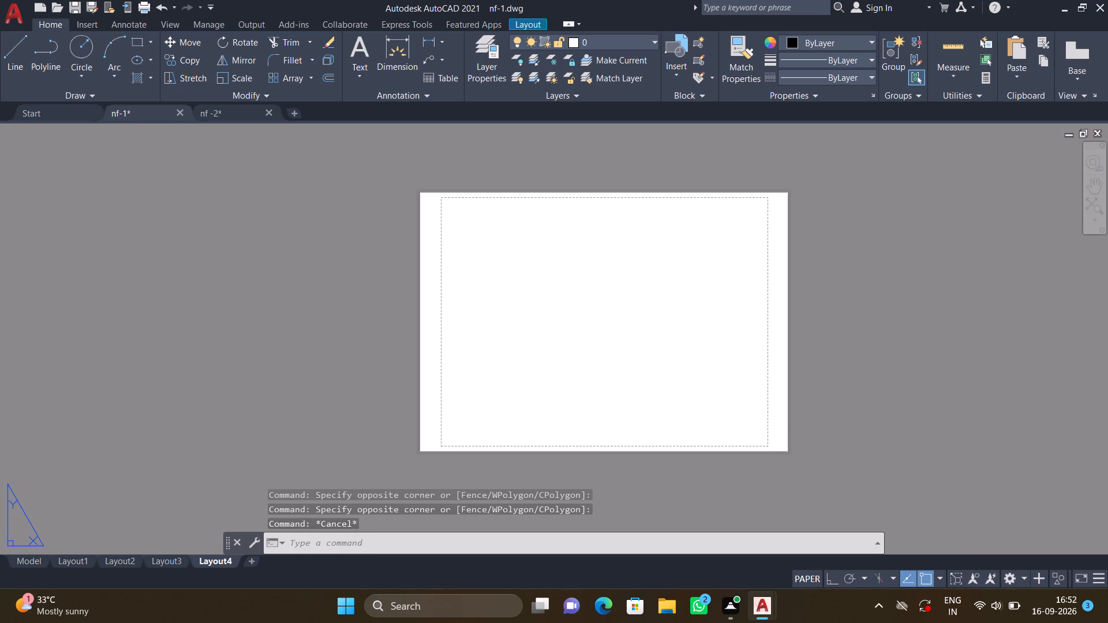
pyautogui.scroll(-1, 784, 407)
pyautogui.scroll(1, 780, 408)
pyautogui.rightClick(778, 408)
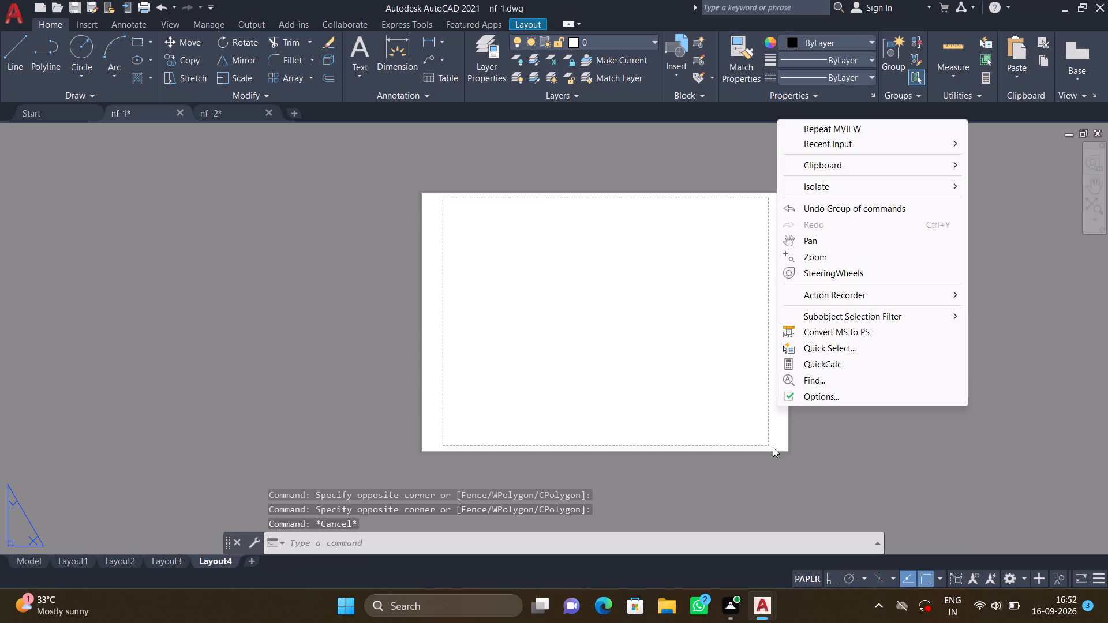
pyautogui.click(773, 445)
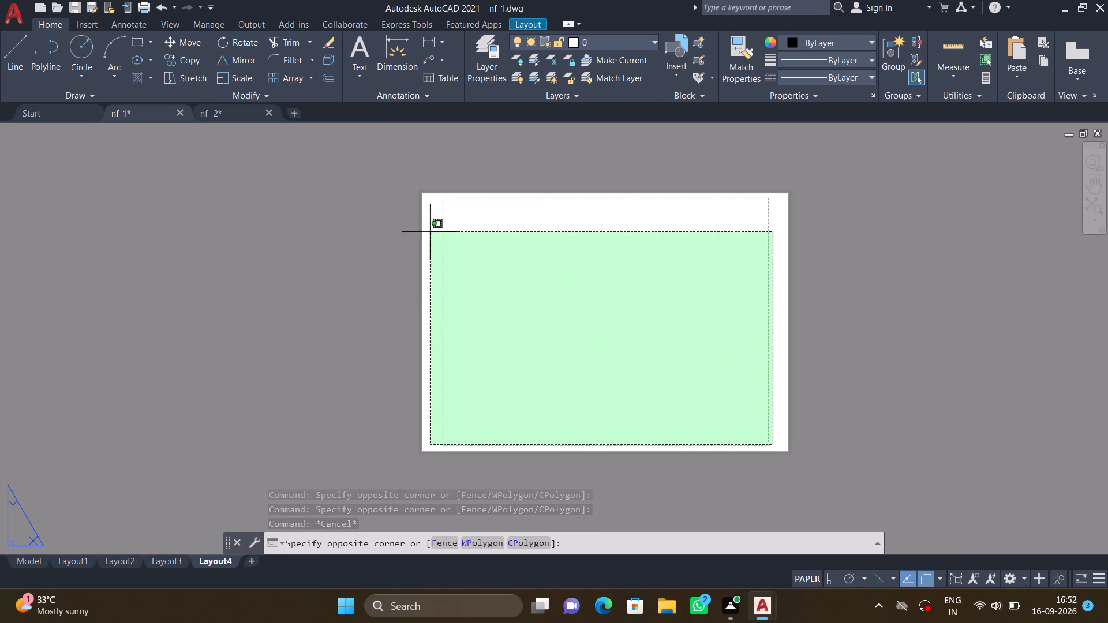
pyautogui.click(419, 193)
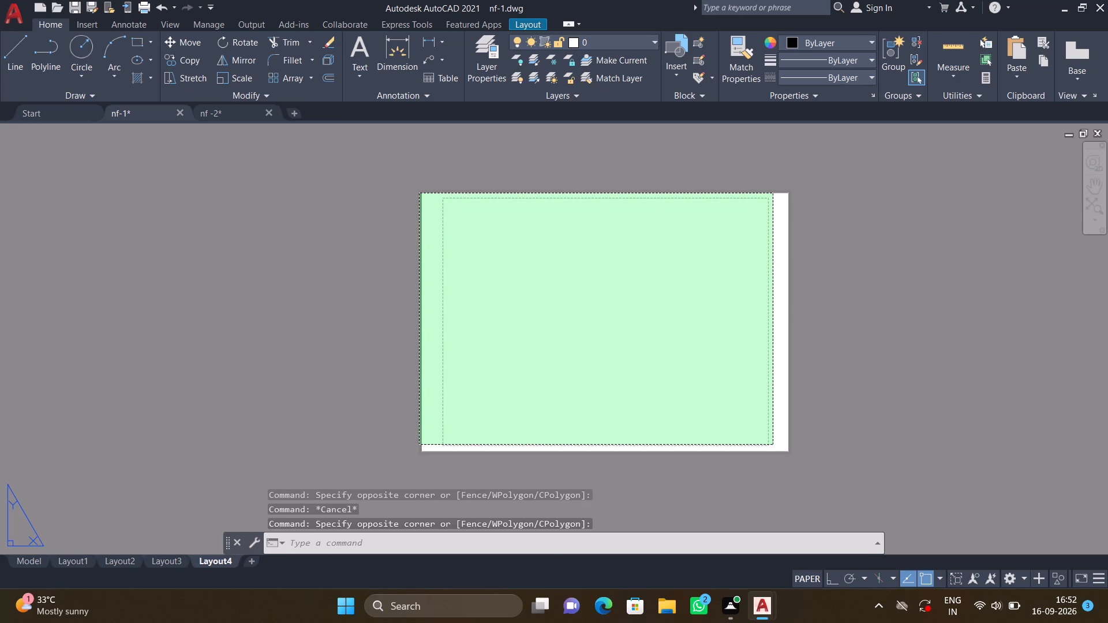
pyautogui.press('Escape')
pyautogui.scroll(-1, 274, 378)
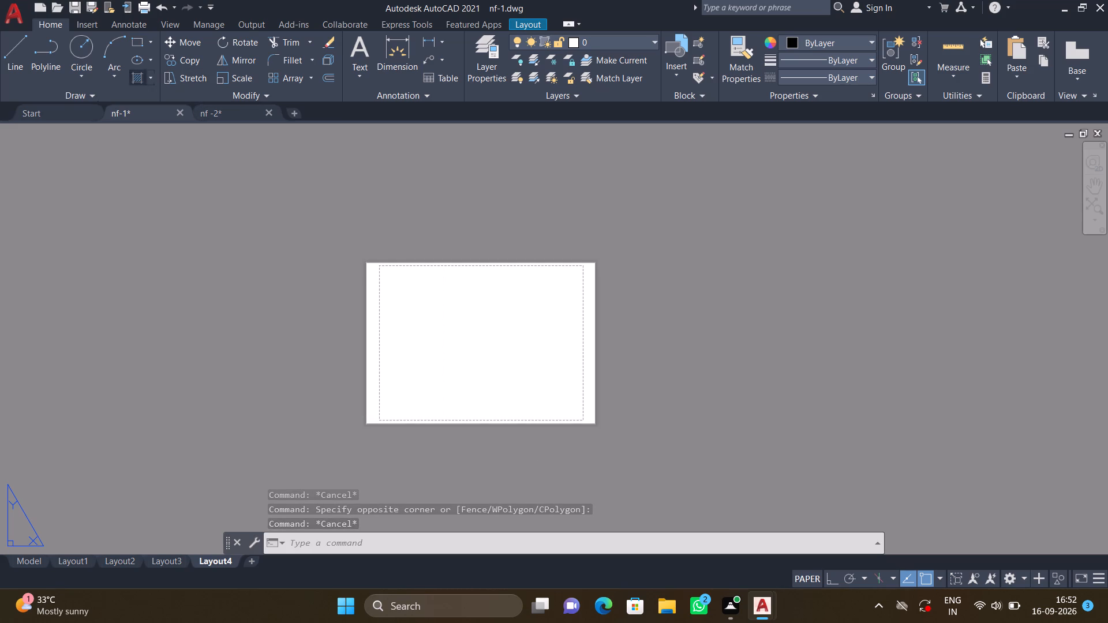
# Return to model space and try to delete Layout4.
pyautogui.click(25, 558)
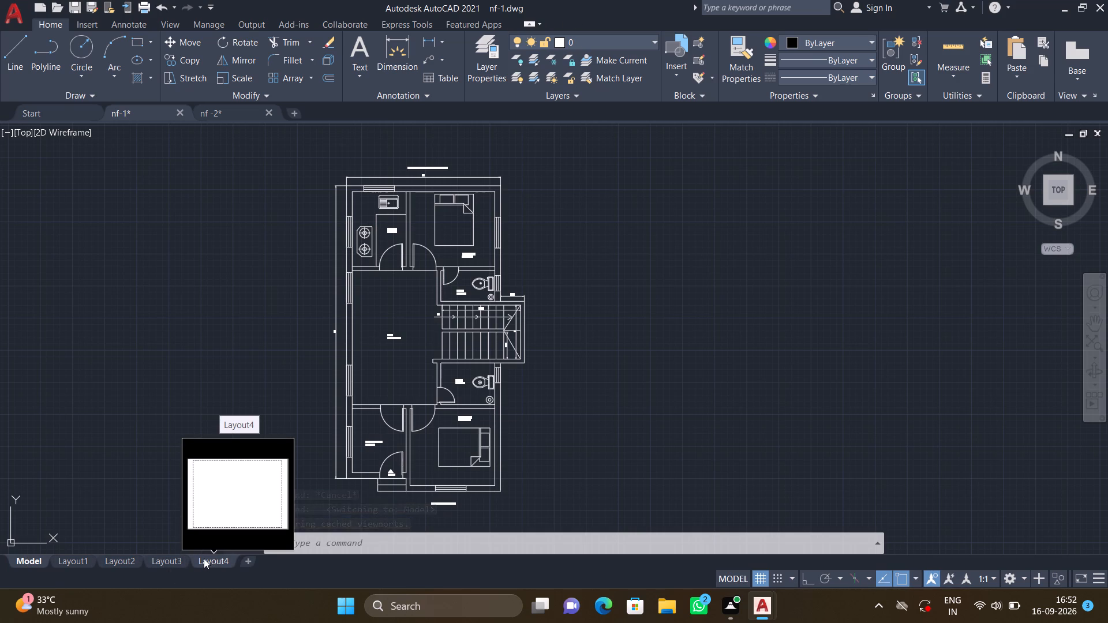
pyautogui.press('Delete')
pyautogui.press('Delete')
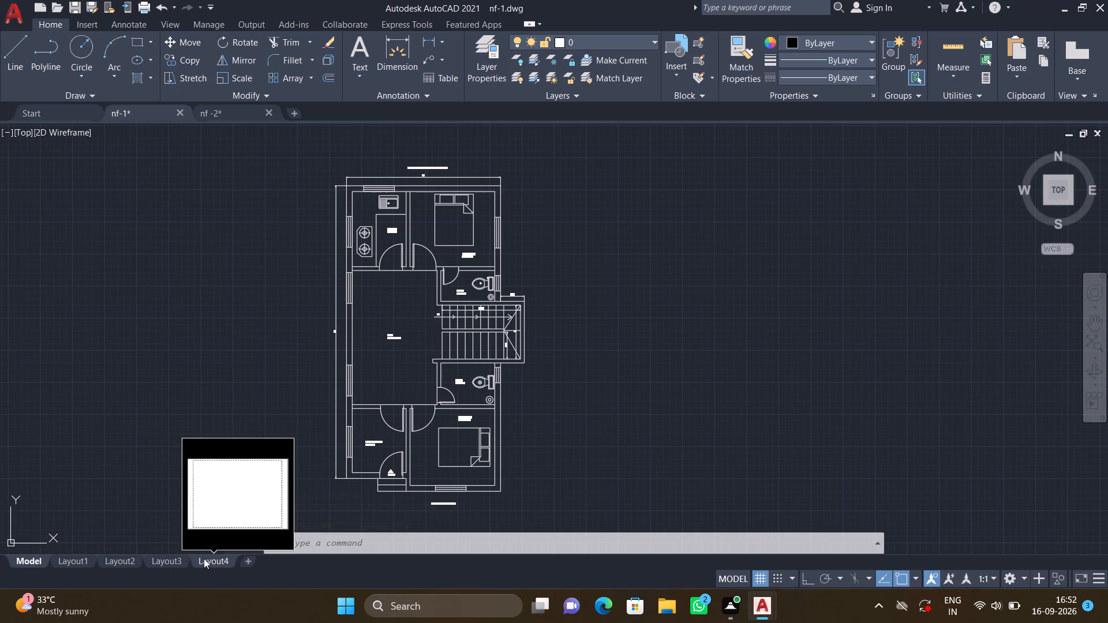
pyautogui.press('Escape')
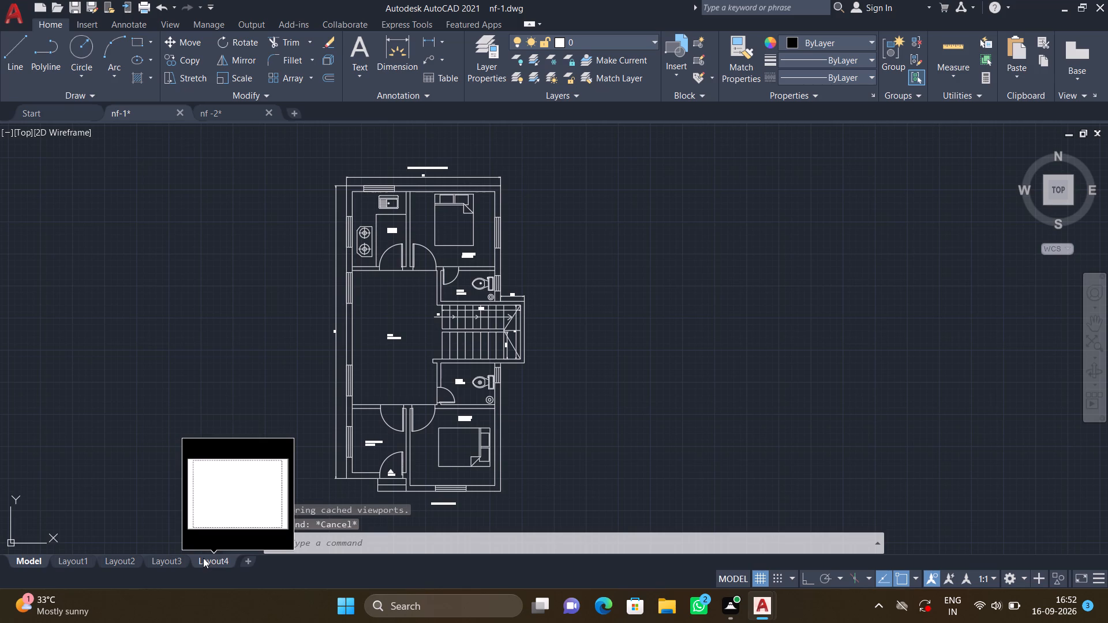
# Preview Layout1 of nf-1 as a single-sheet plot and plot it to the Desktop as nf-1-Layout1.pdf.
pyautogui.click(68, 561)
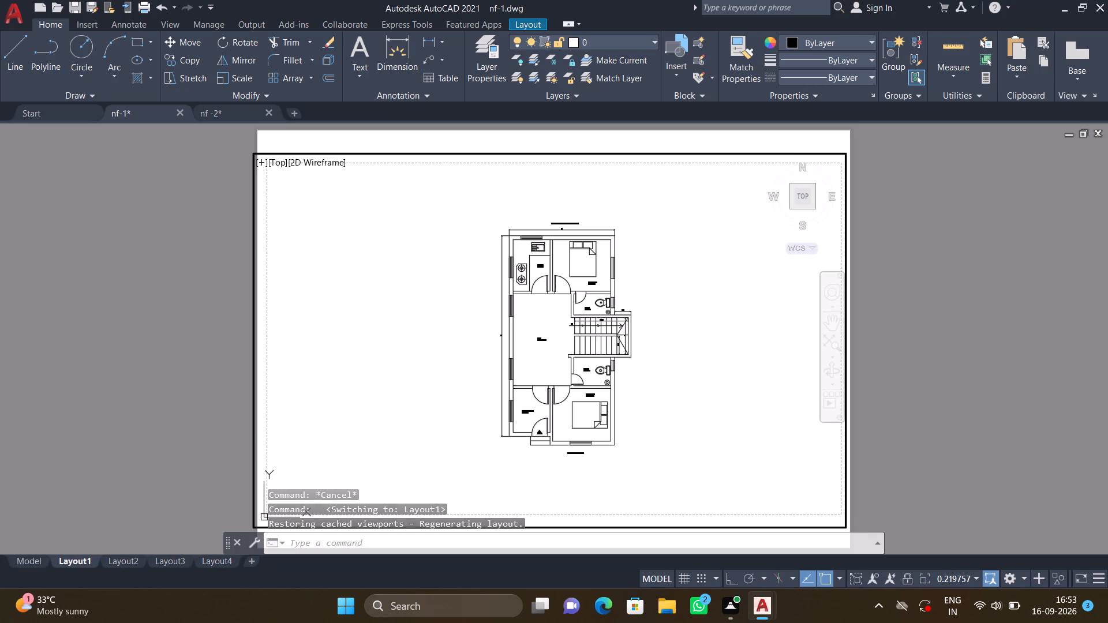
pyautogui.hotkey('ctrl', 'p')
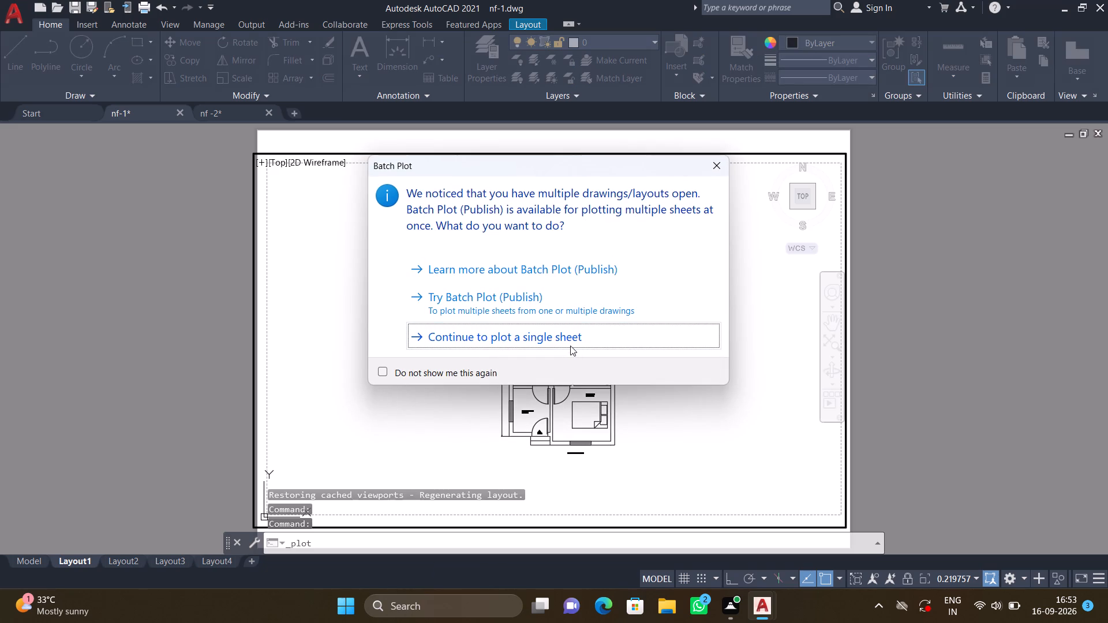
pyautogui.click(570, 340)
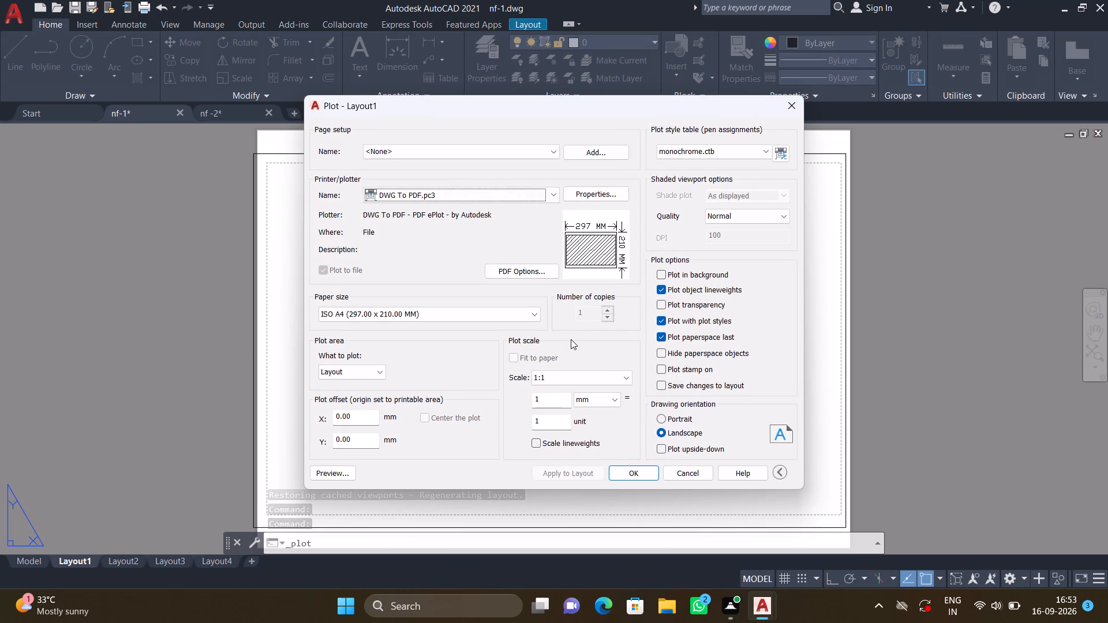
pyautogui.click(334, 473)
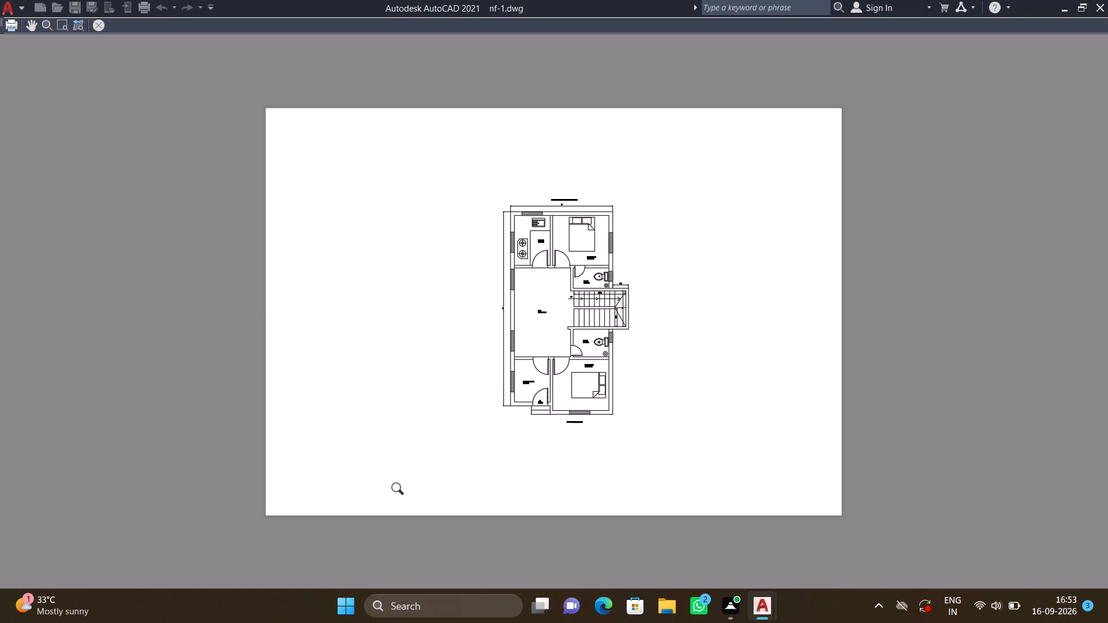
pyautogui.click(102, 22)
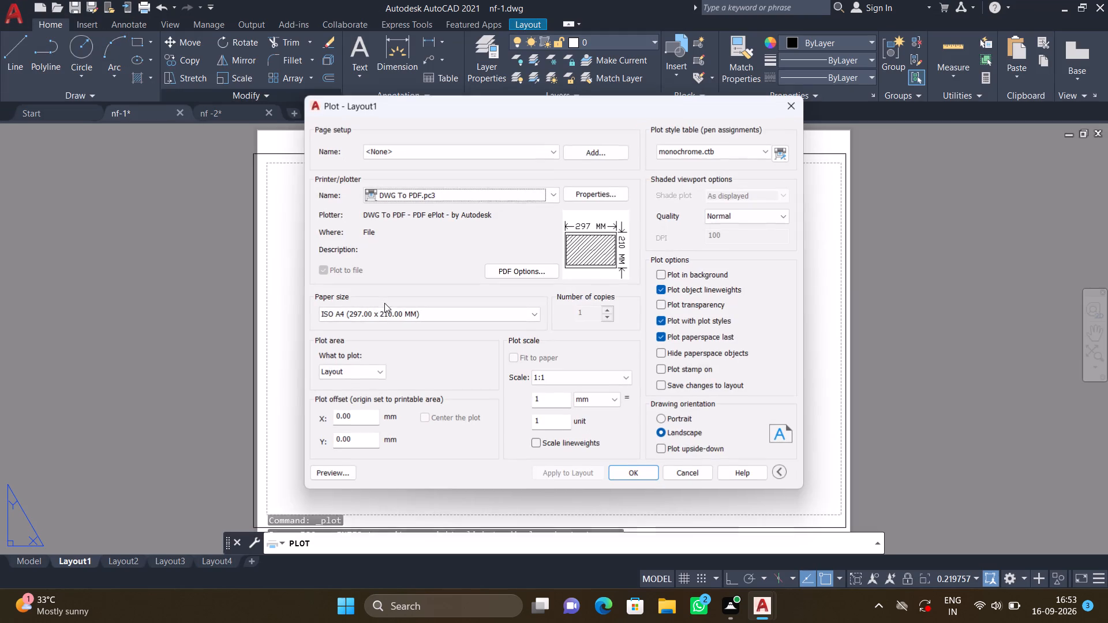
pyautogui.click(637, 468)
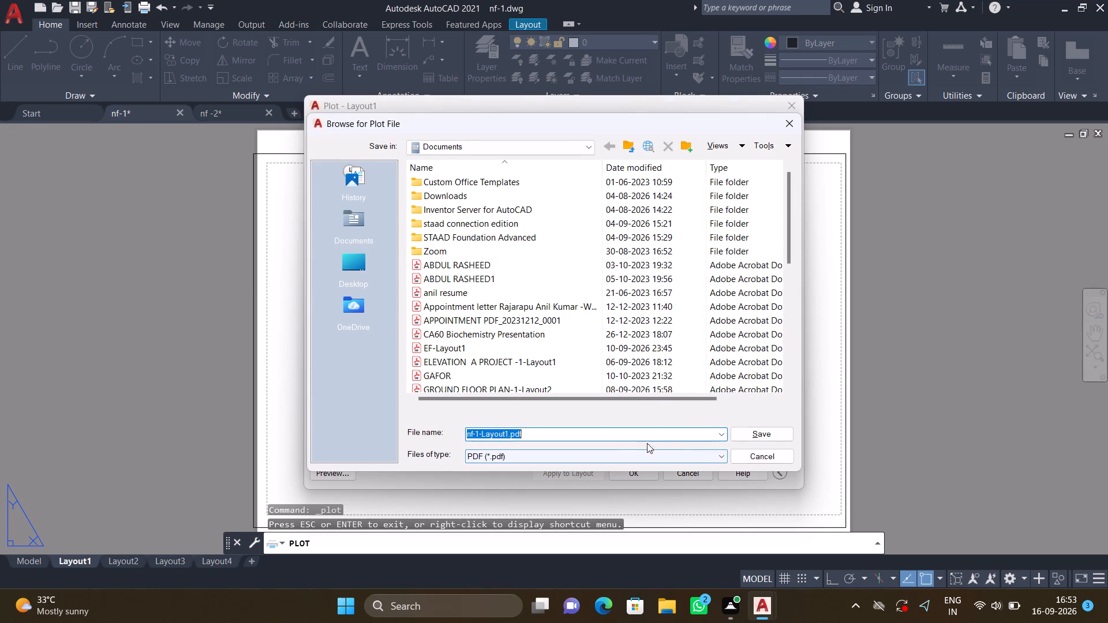
pyautogui.click(345, 267)
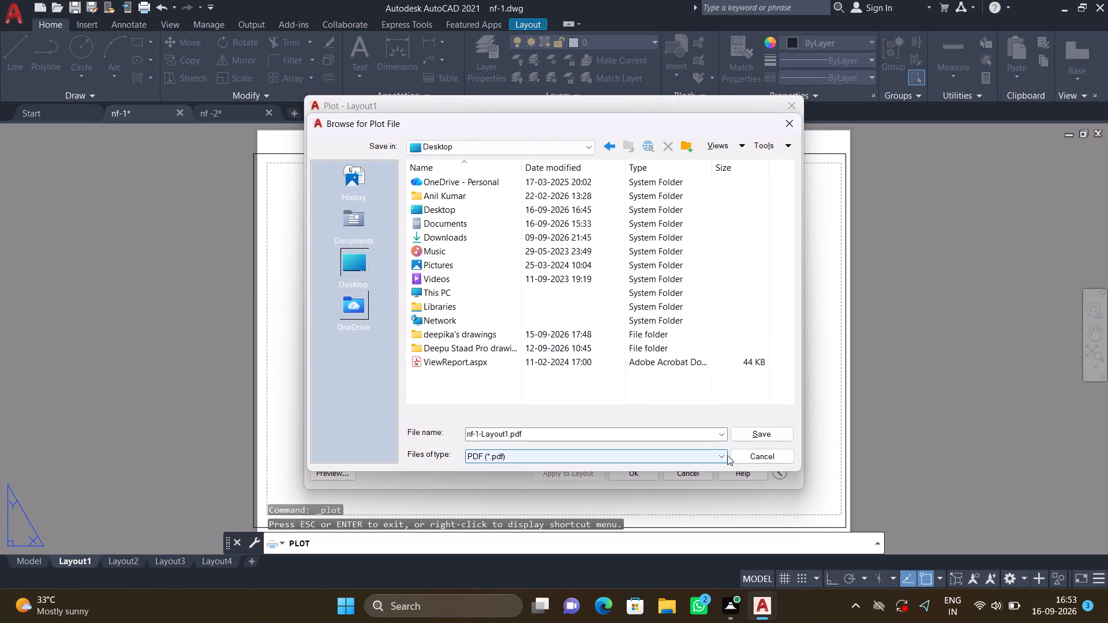
pyautogui.click(752, 433)
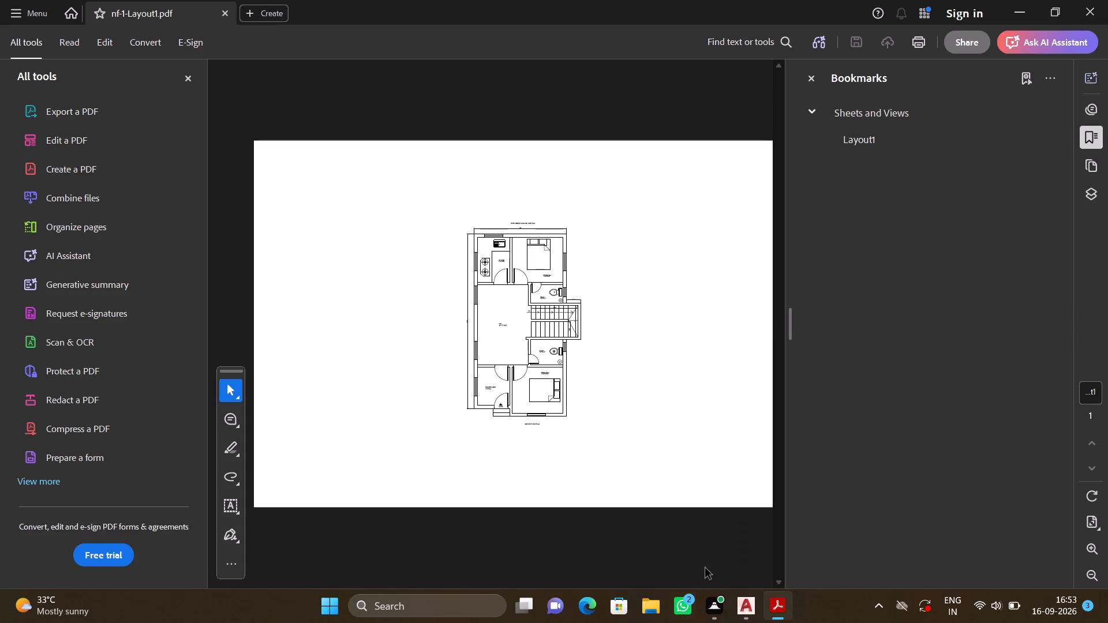
# Switch from the PDF viewer back to AutoCAD with the nf -2 drawing active.
pyautogui.click(743, 607)
pyautogui.click(743, 607)
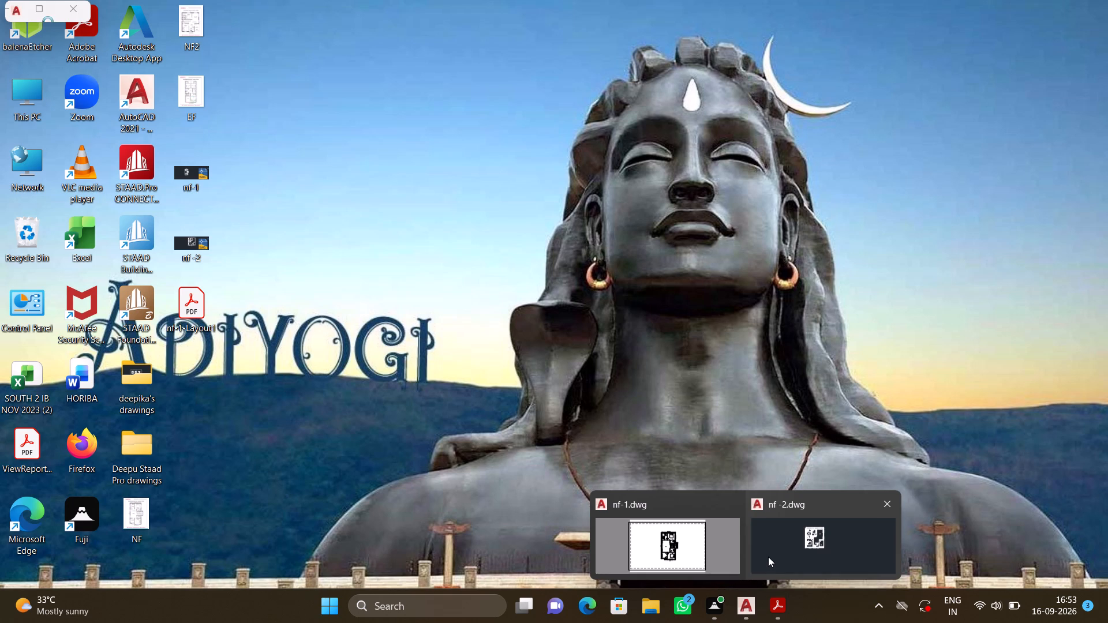
pyautogui.click(771, 544)
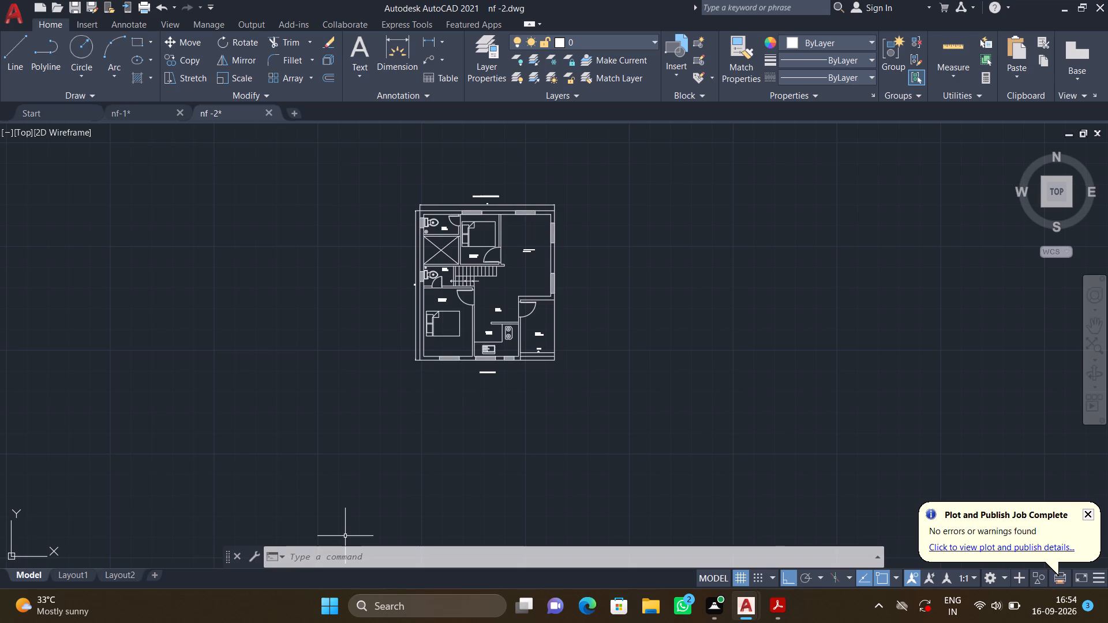
# Turn off log file recording for the nf -2 drawing with LOGFILEOFF.
pyautogui.press('l')
pyautogui.press('o')
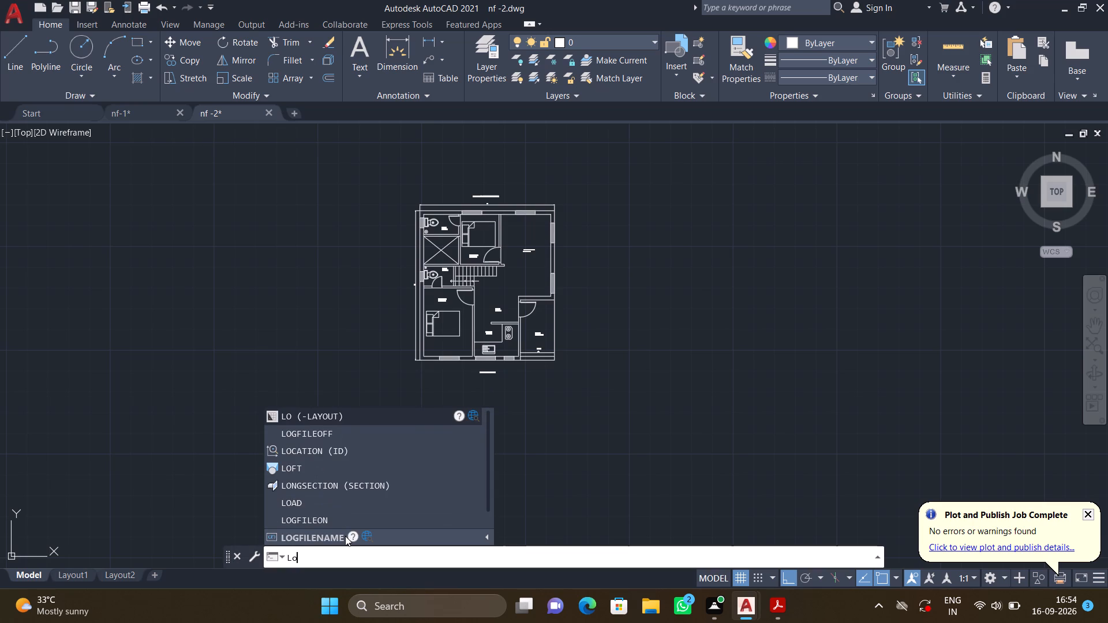
pyautogui.press('g')
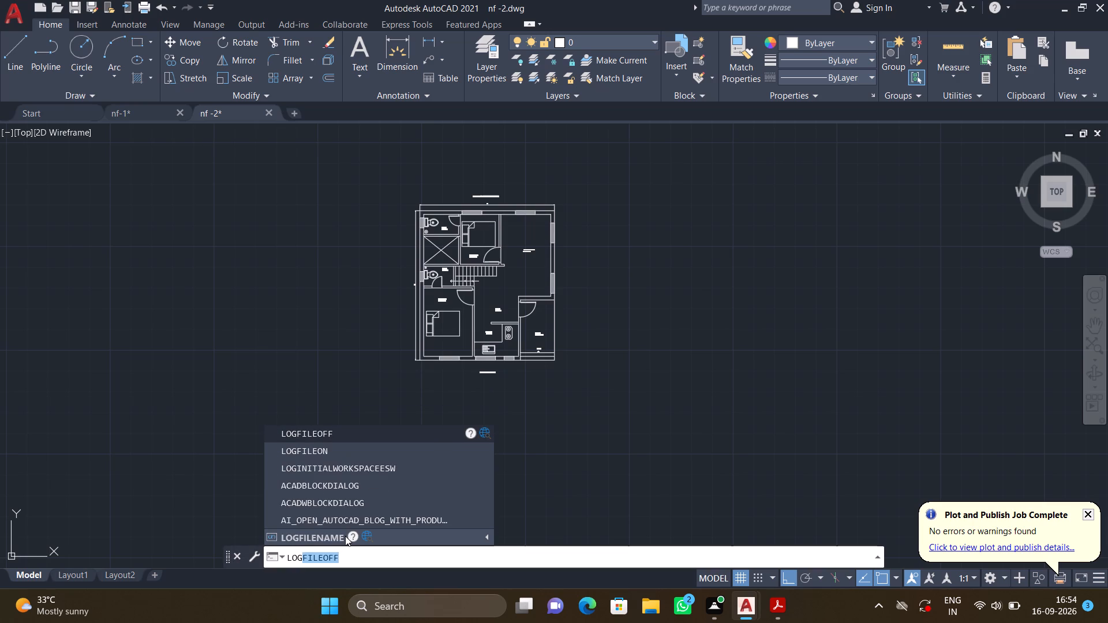
pyautogui.write('file')
pyautogui.press('space')
pyautogui.write('n')
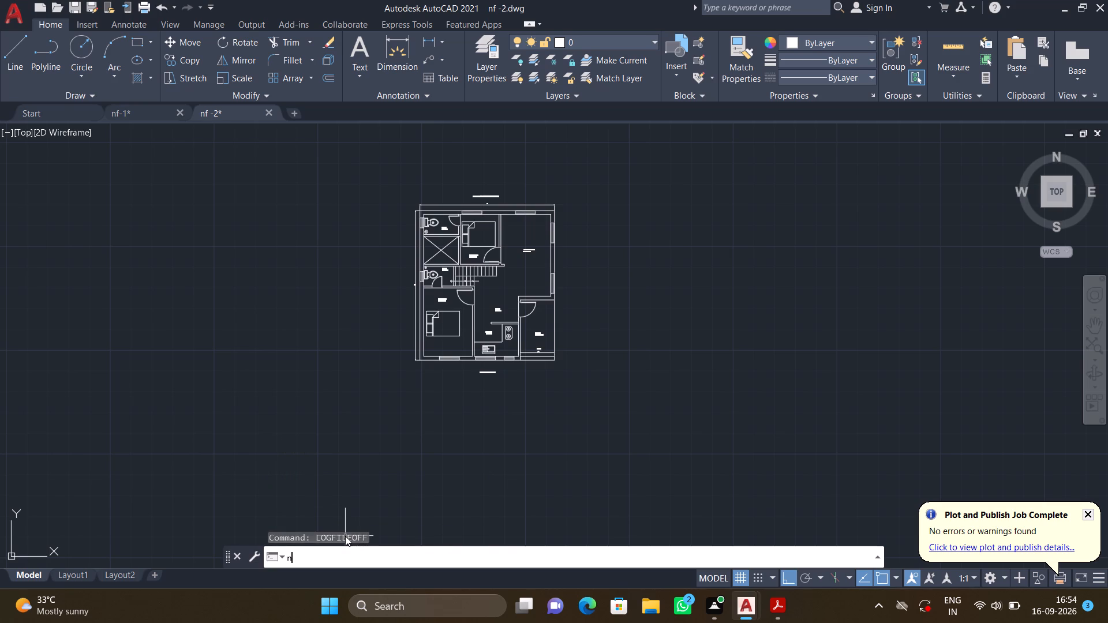
pyautogui.press('BackSpace')
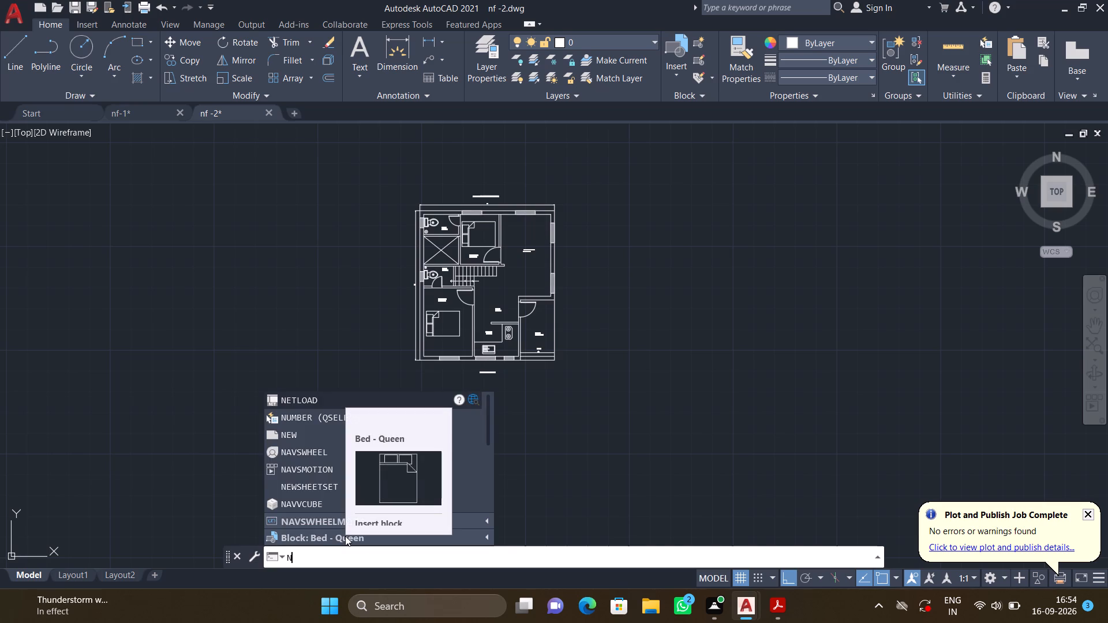
pyautogui.press('BackSpace')
pyautogui.press('\\')
pyautogui.press('BackSpace')
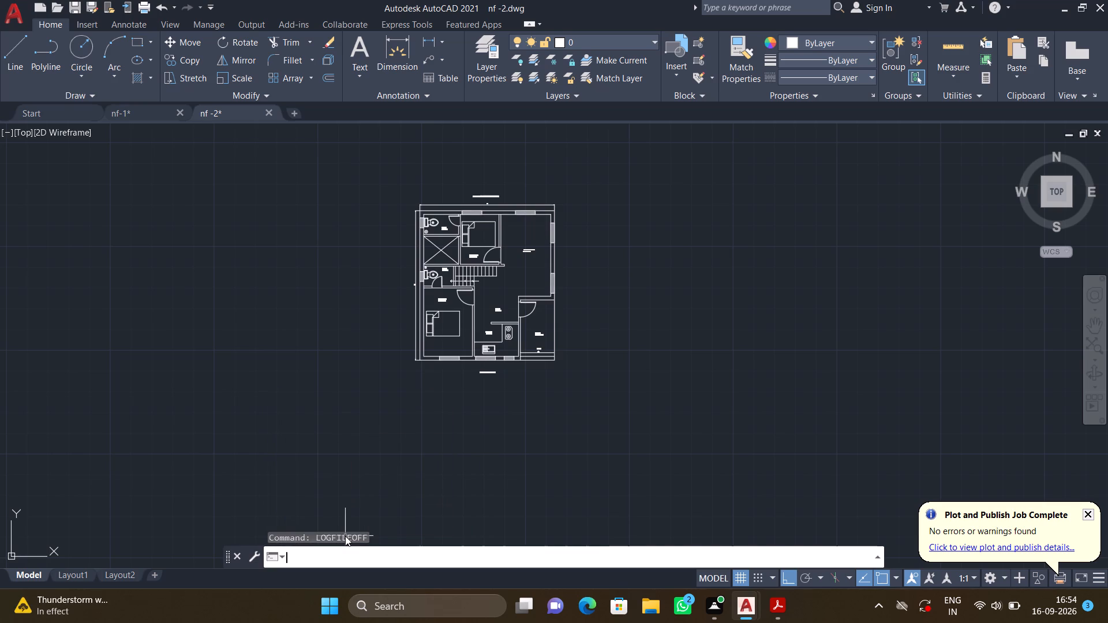
# Query the log file path and name of the nf -2 drawing with LOGFILENAME.
pyautogui.write('lo')
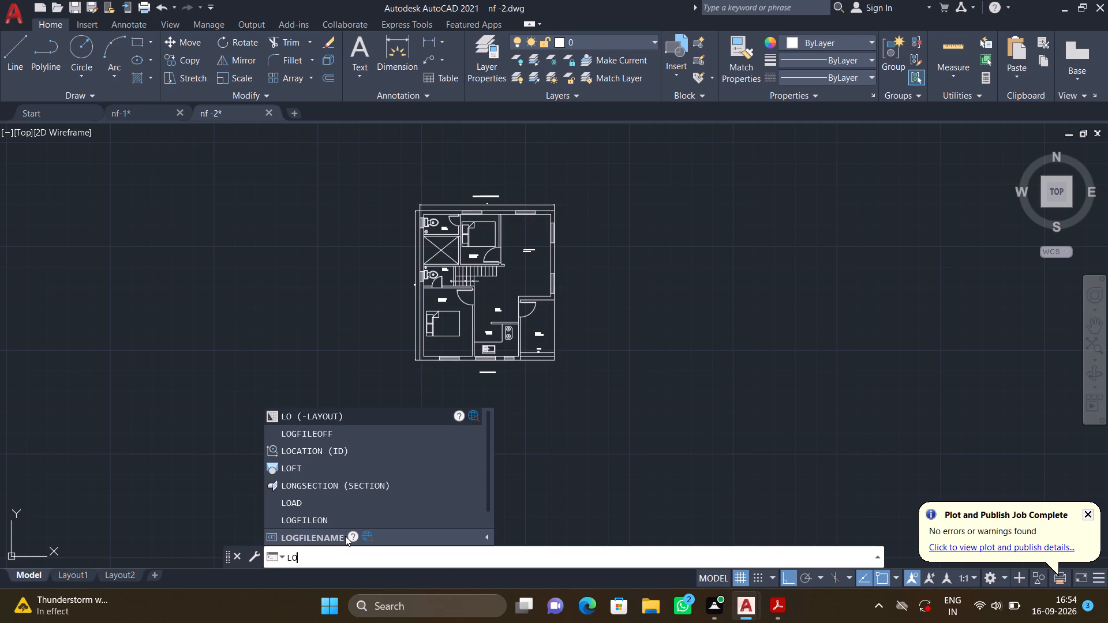
pyautogui.press('g')
pyautogui.write('fl')
pyautogui.press('e')
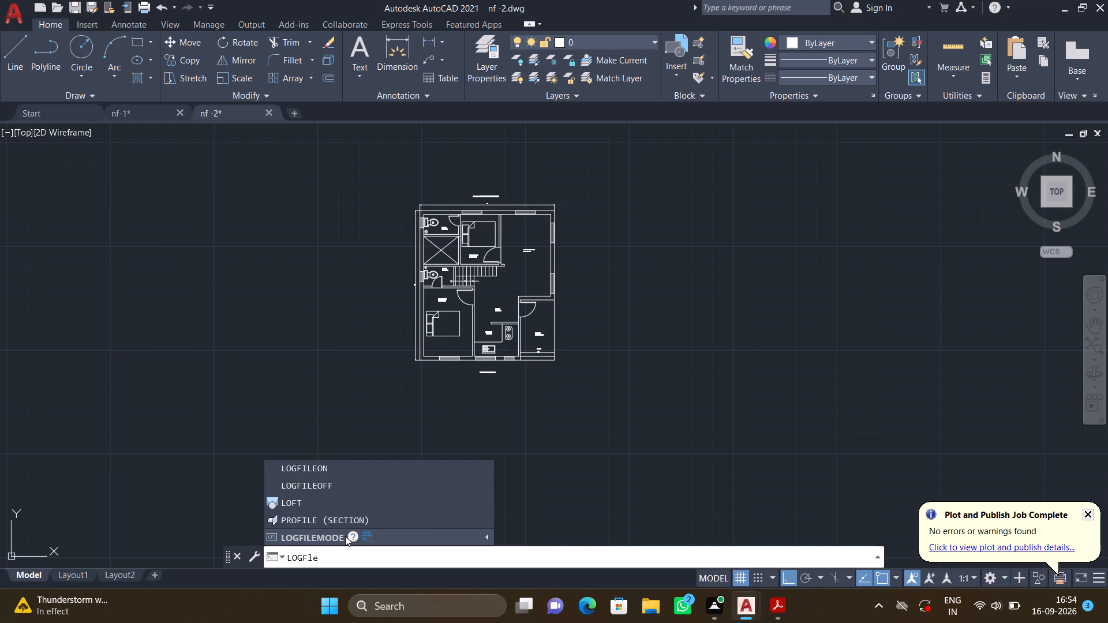
pyautogui.press('BackSpace')
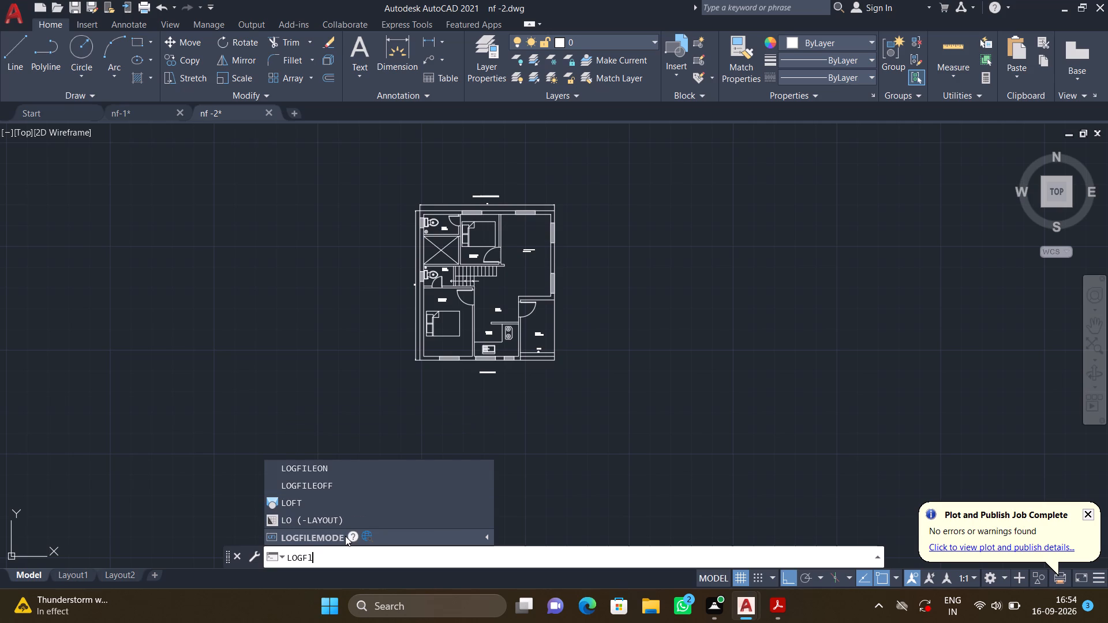
pyautogui.press('BackSpace')
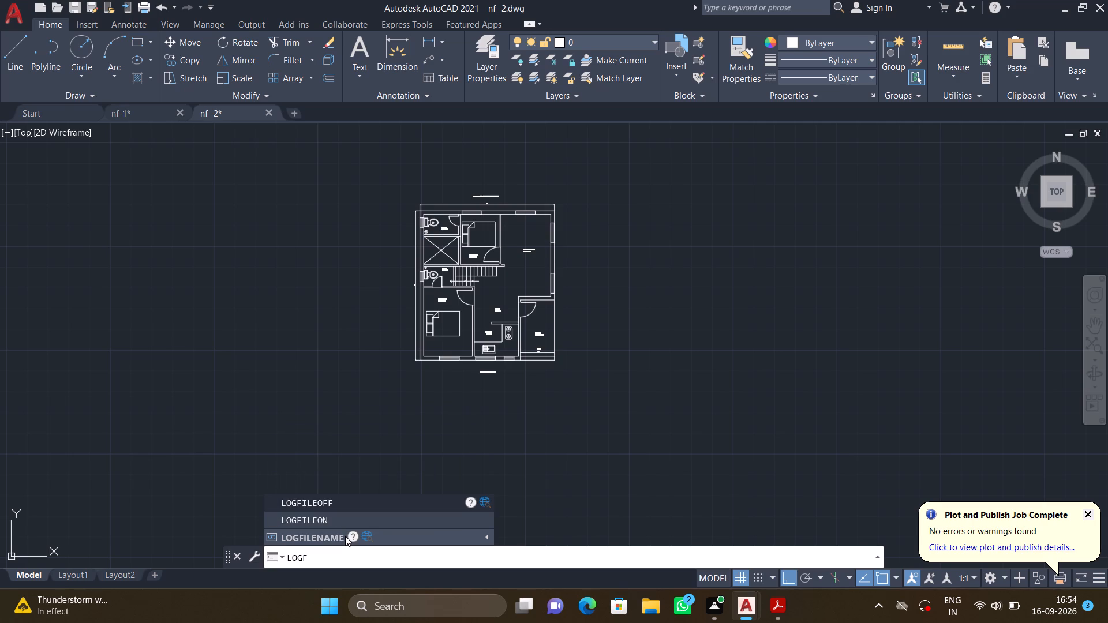
pyautogui.press('i')
pyautogui.write('le')
pyautogui.write('name')
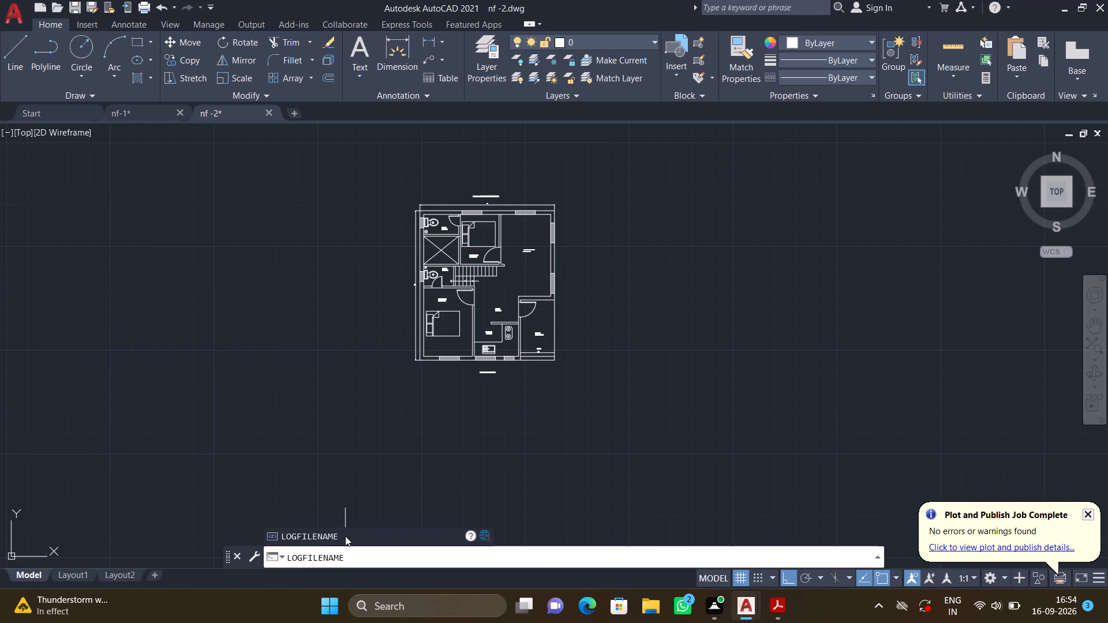
pyautogui.press('Return')
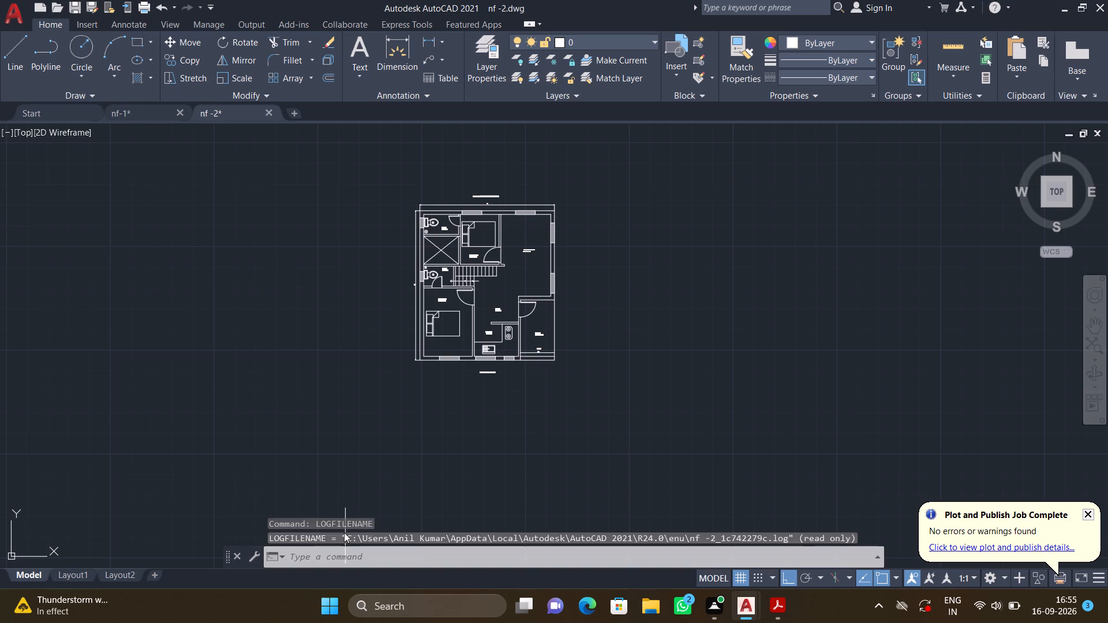
# Delete the existing viewport from Layout1 of the nf -2 drawing.
pyautogui.click(66, 574)
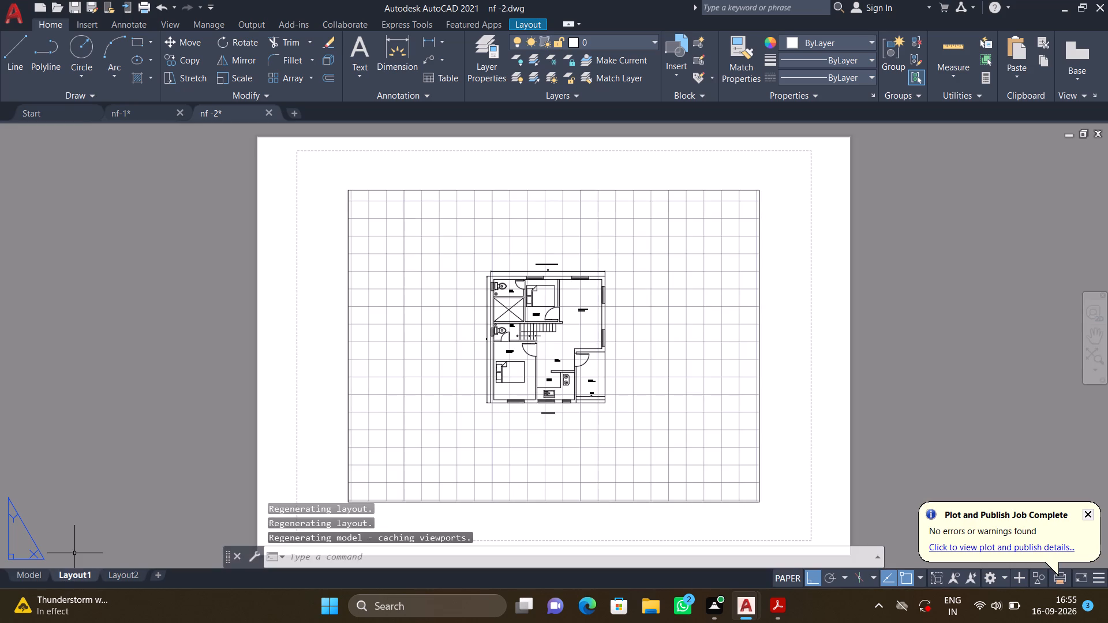
pyautogui.click(821, 533)
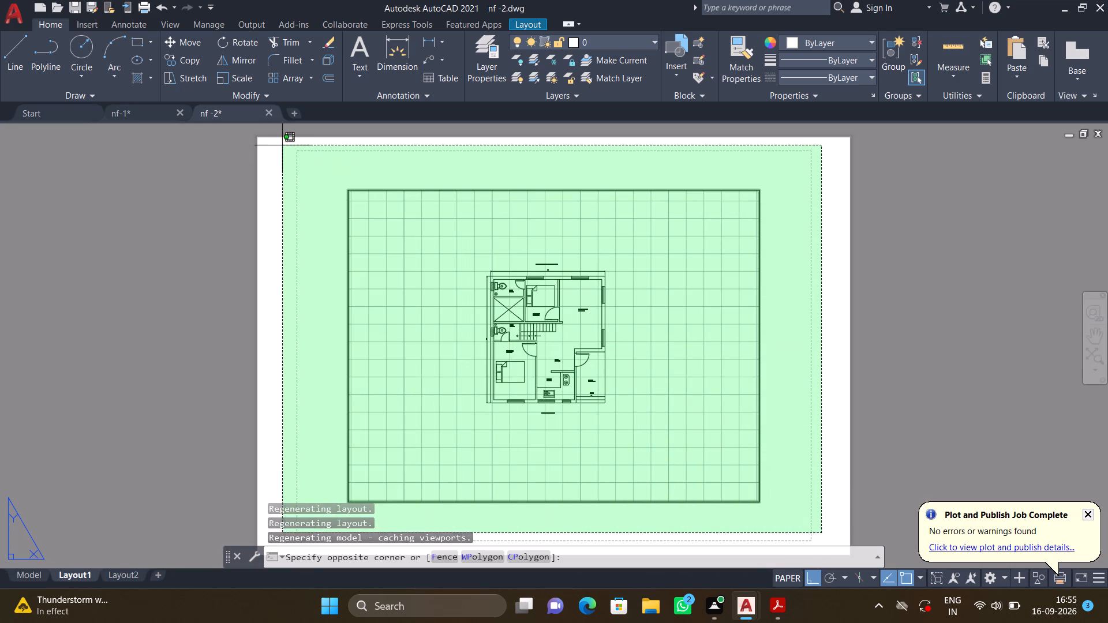
pyautogui.click(283, 145)
pyautogui.press('Delete')
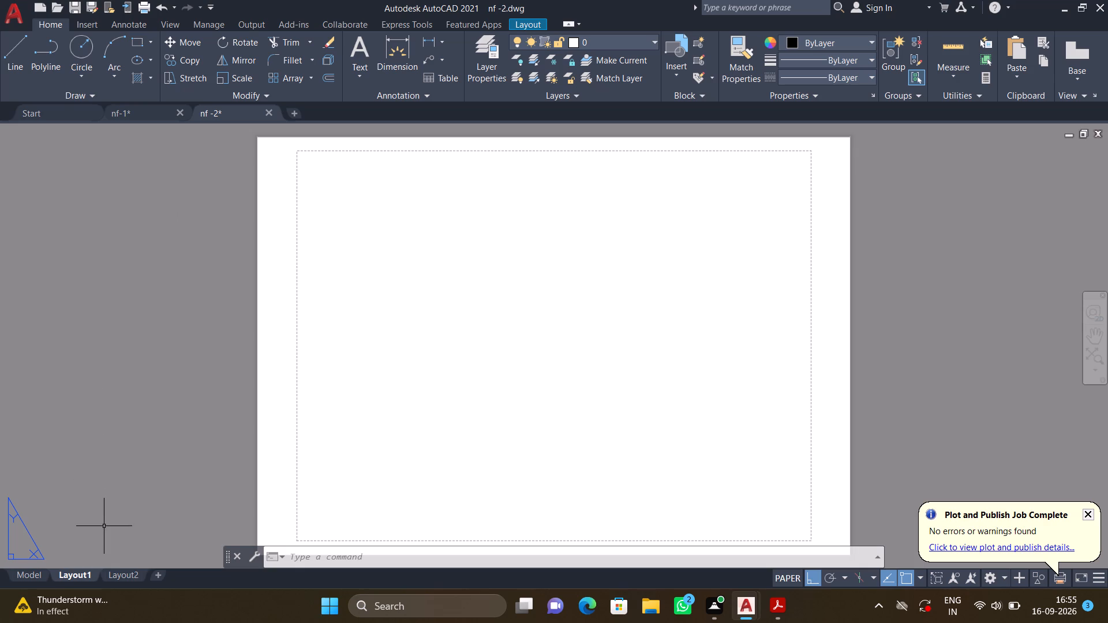
# Modify Layout1's page setup to use the DWG To PDF.pc3 plotter, ISO A4 (297.00 x 210.00 MM) paper and the monochrome.ctb plot style table.
pyautogui.rightClick(89, 575)
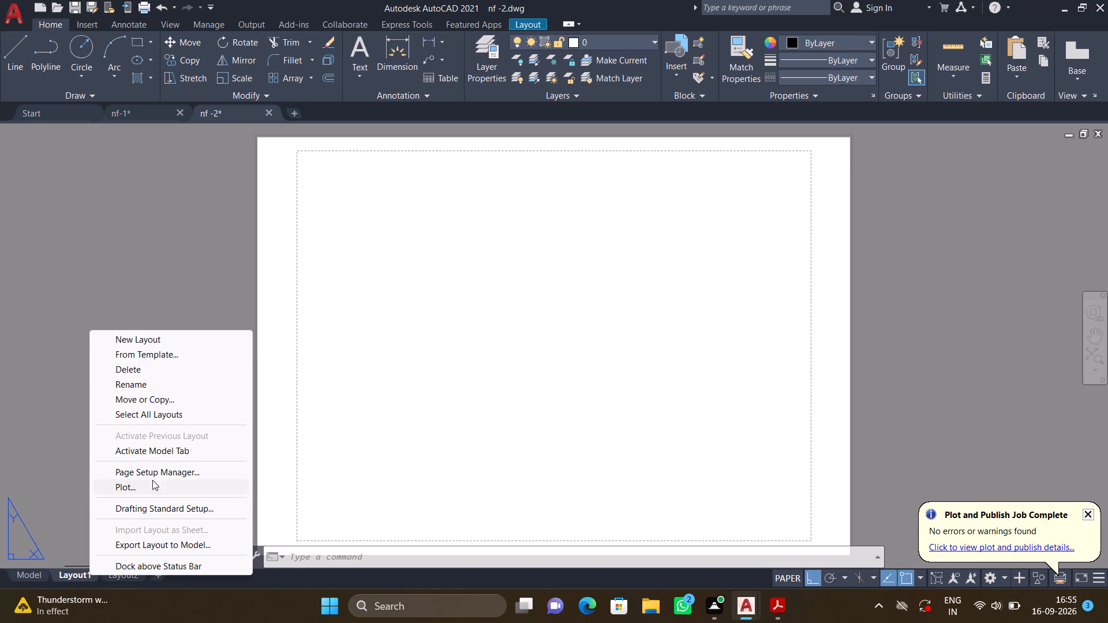
pyautogui.click(156, 470)
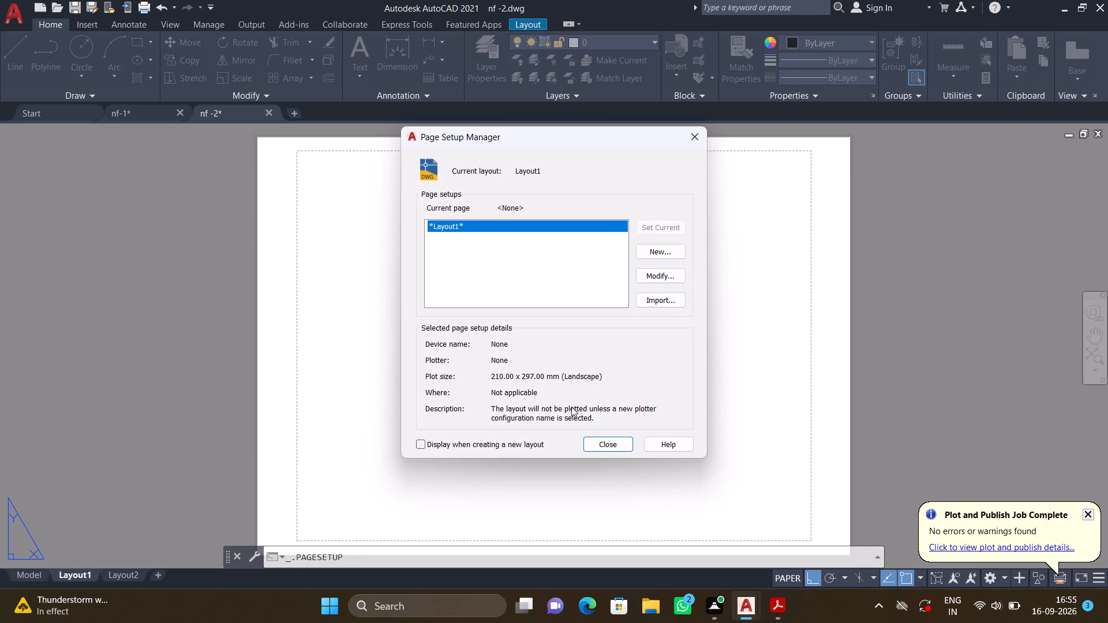
pyautogui.click(662, 275)
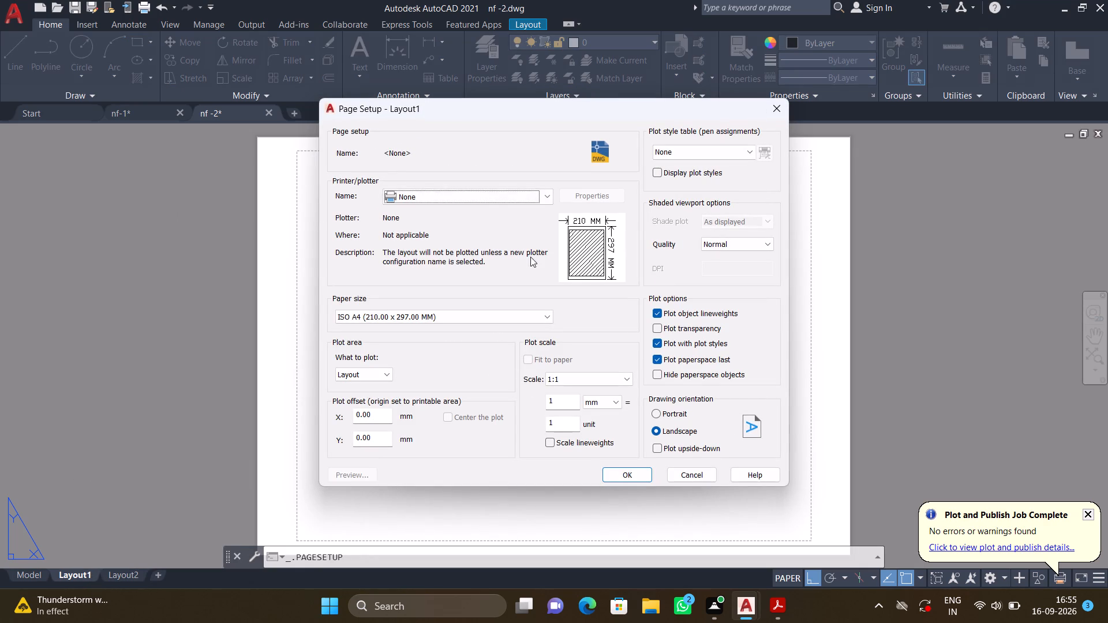
pyautogui.click(495, 196)
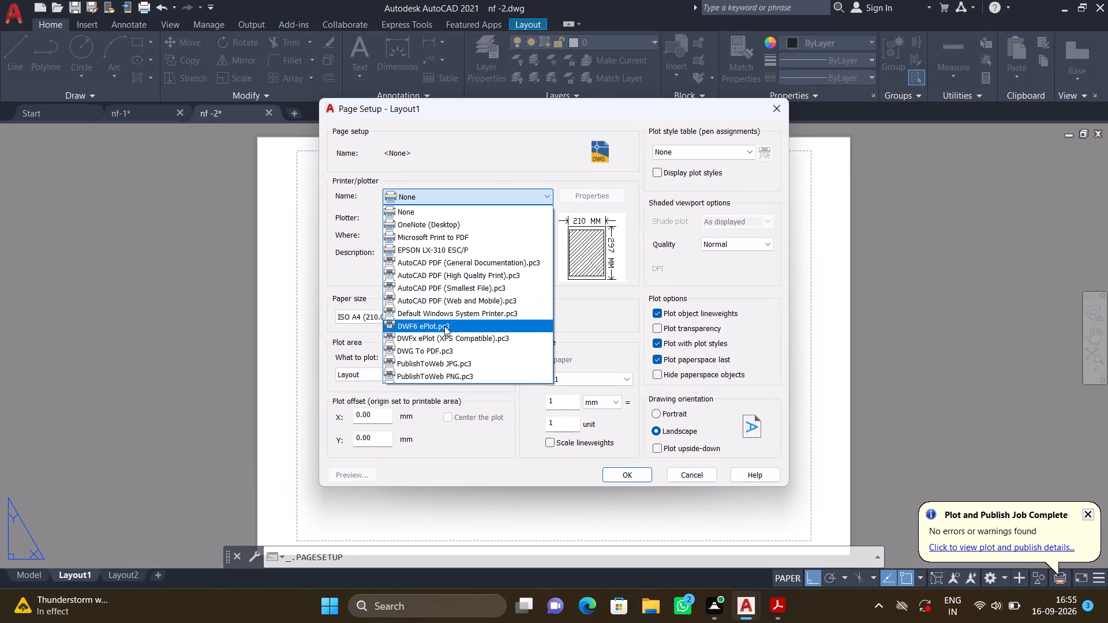
pyautogui.click(446, 350)
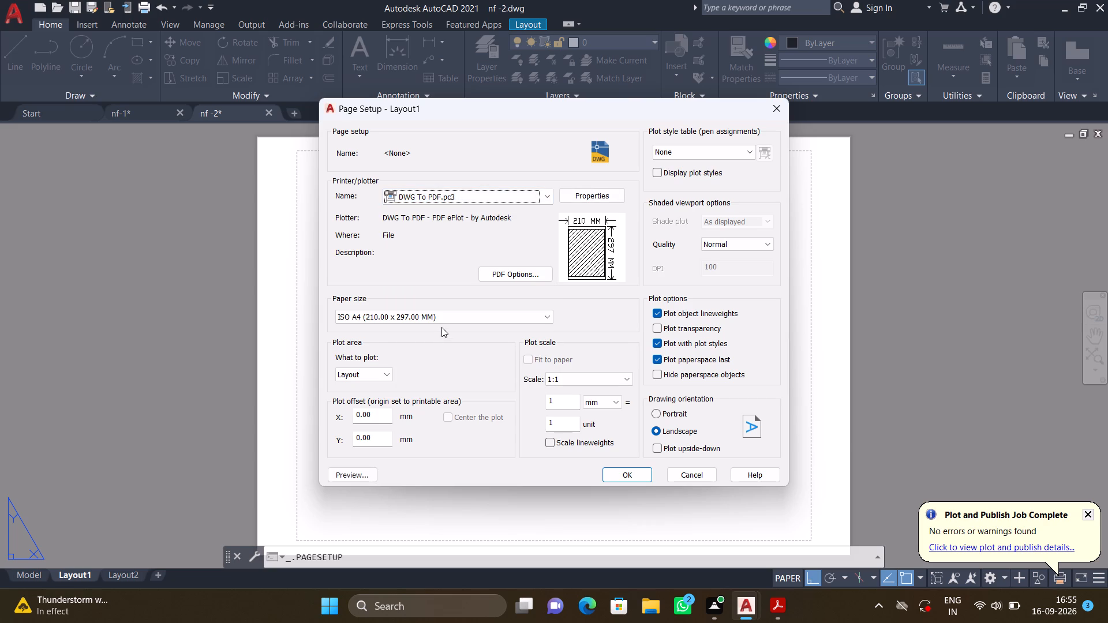
pyautogui.click(430, 305)
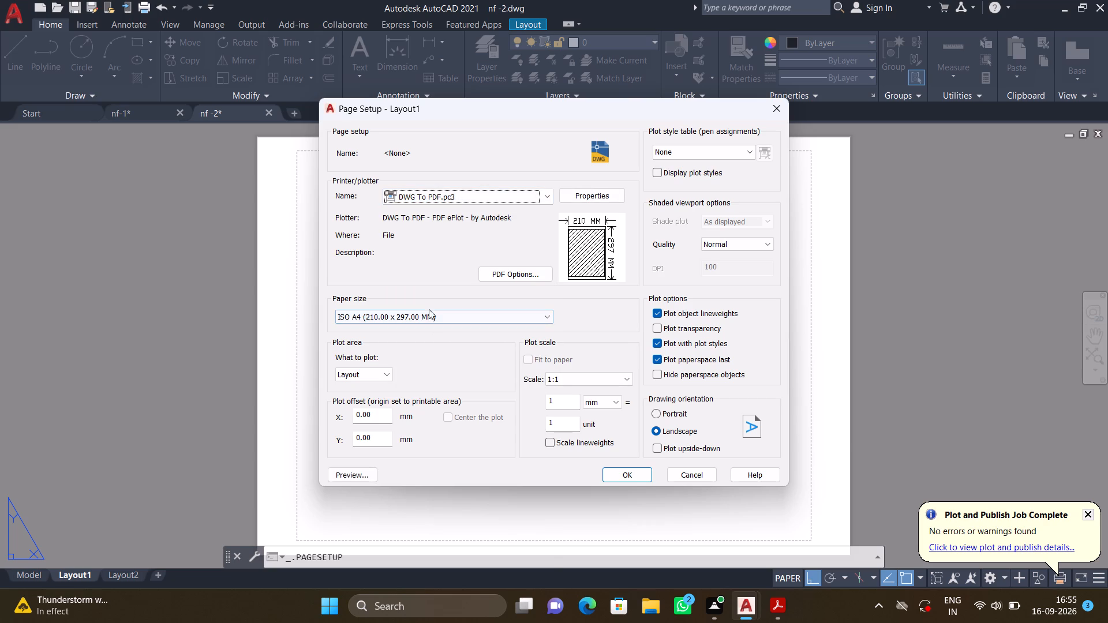
pyautogui.click(429, 310)
pyautogui.scroll(-3, 400, 386)
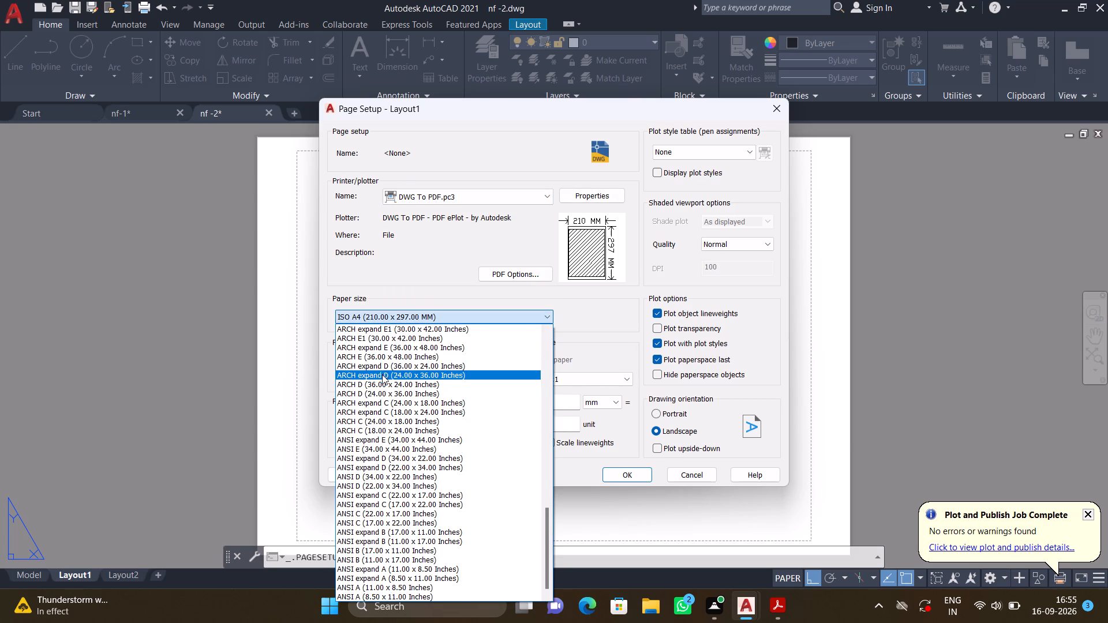
pyautogui.scroll(2, 382, 369)
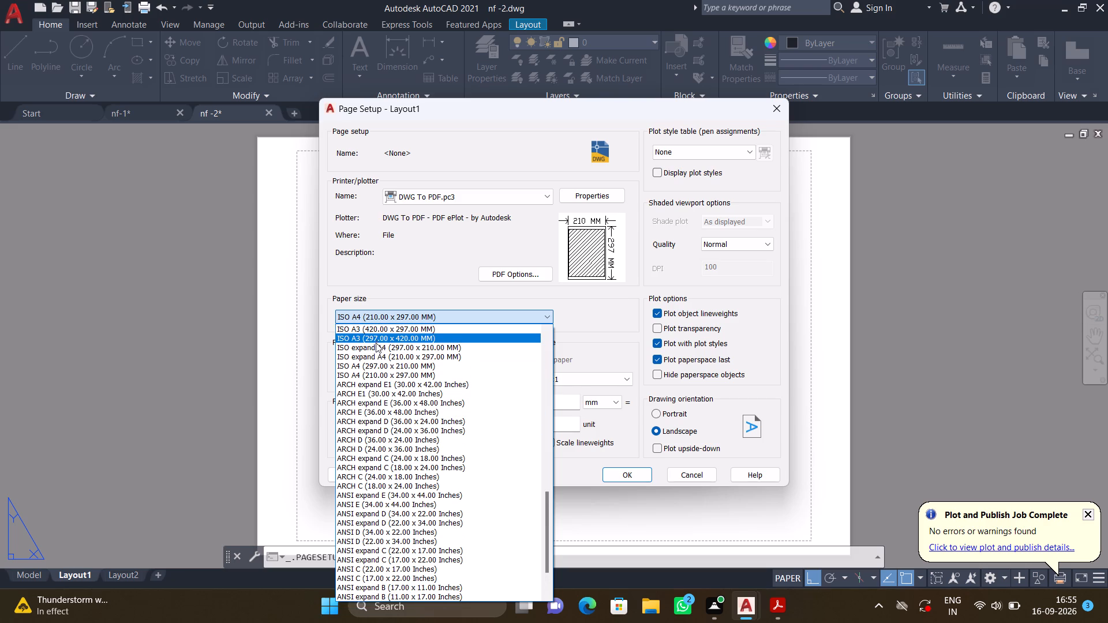
pyautogui.click(376, 365)
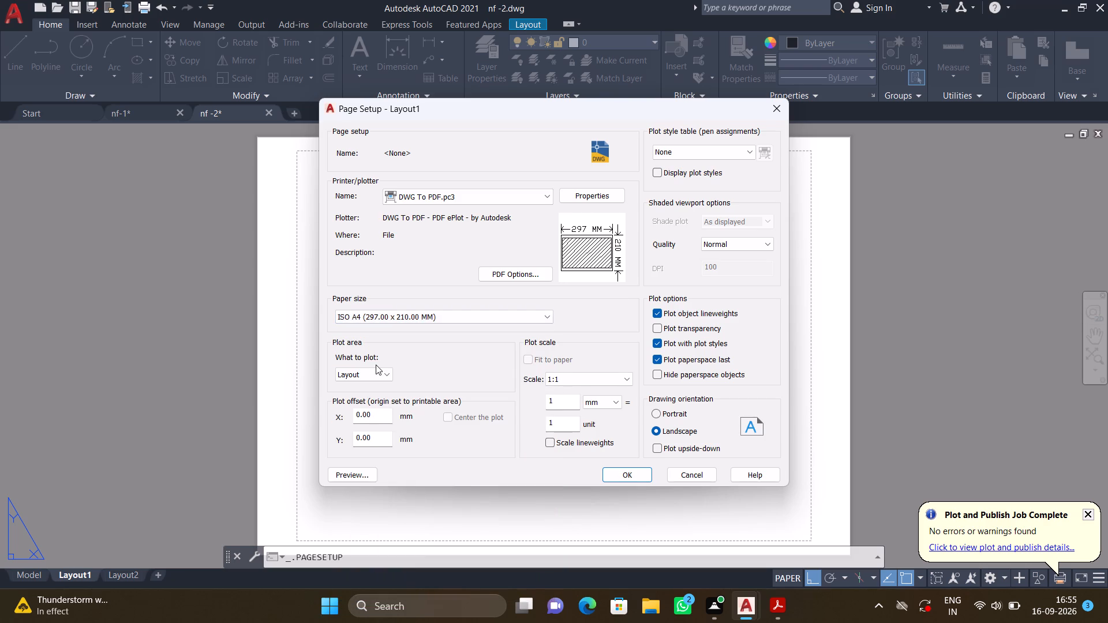
pyautogui.click(727, 149)
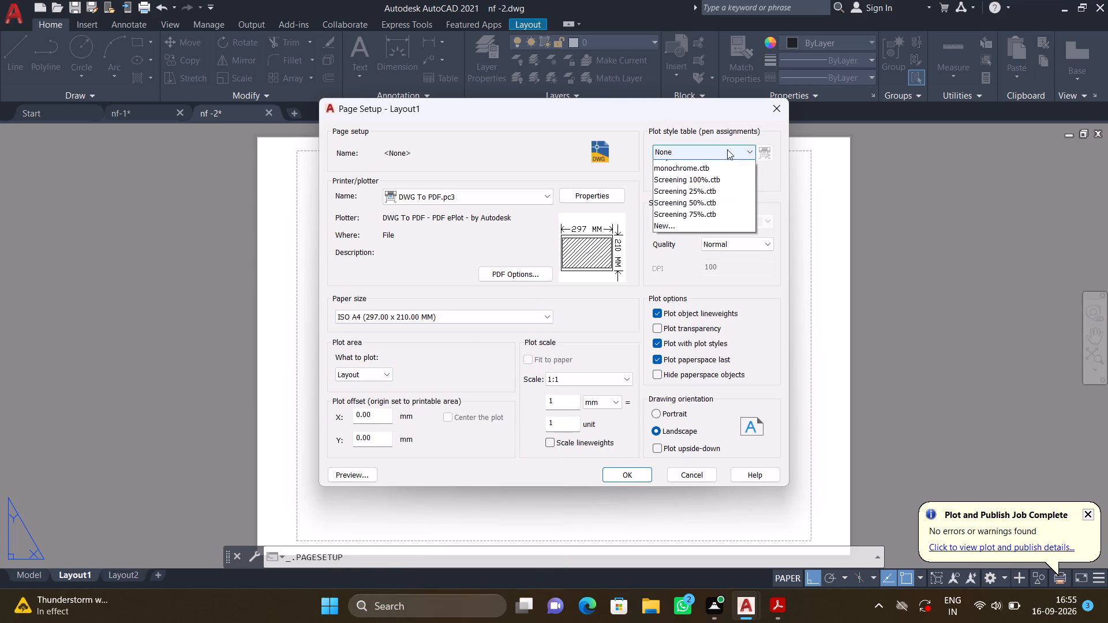
pyautogui.click(690, 223)
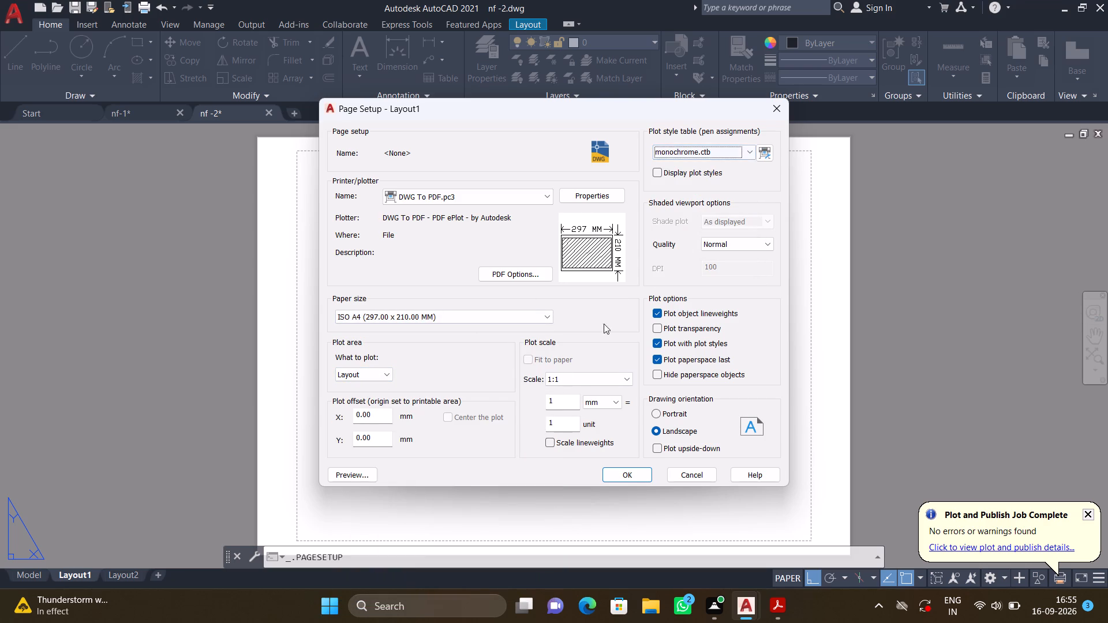
pyautogui.click(616, 471)
pyautogui.click(609, 440)
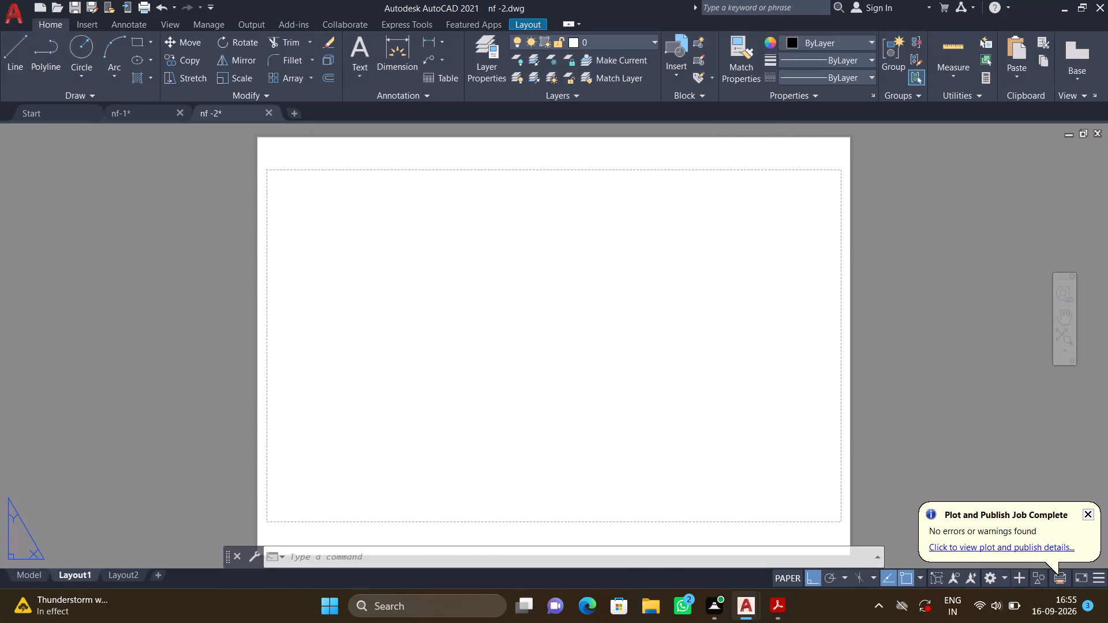
# Create a rectangular MVIEW viewport on Layout1 that covers nearly the whole sheet, just outside the printable area.
pyautogui.write('mv')
pyautogui.press('Return')
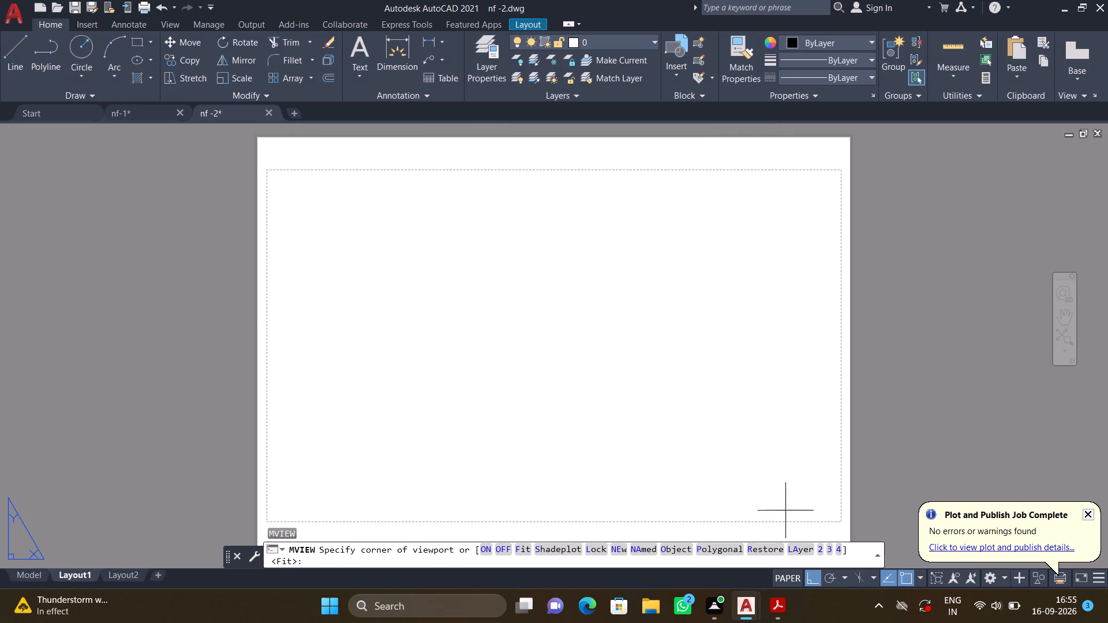
pyautogui.click(844, 530)
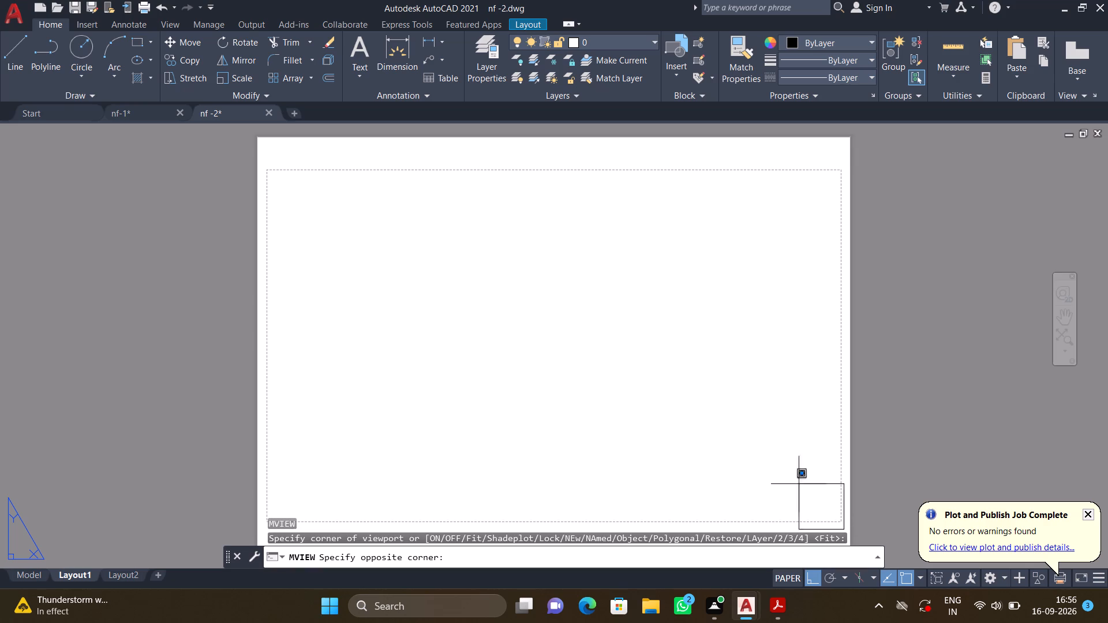
pyautogui.click(263, 156)
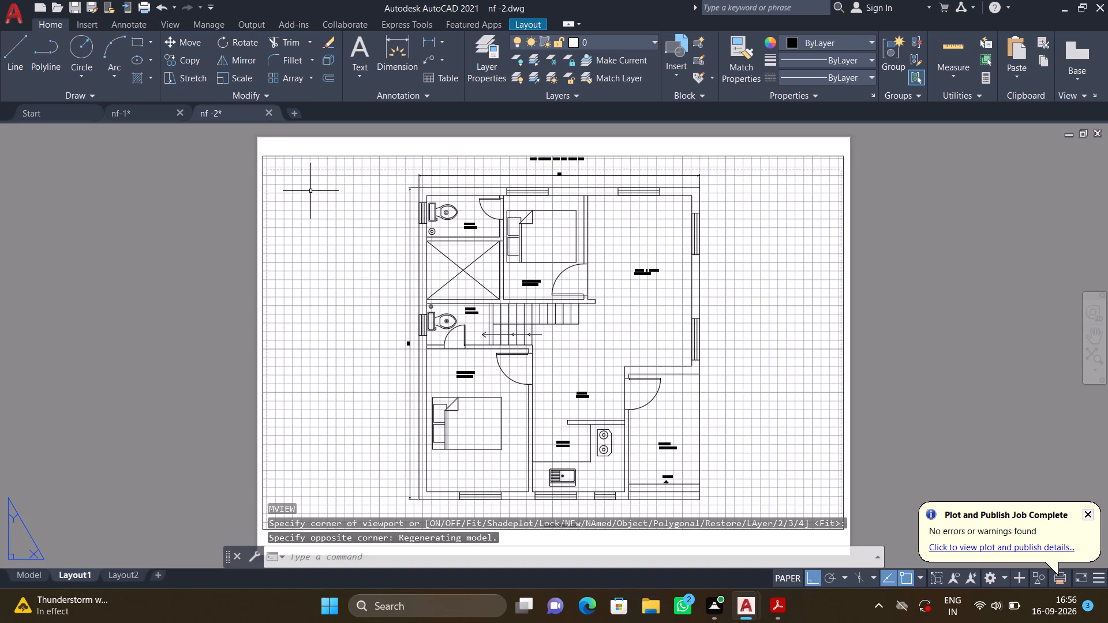
# Activate the new viewport, turn off its grid, and centre the floor plan in it at a scale of about 0.27.
pyautogui.doubleClick(311, 208)
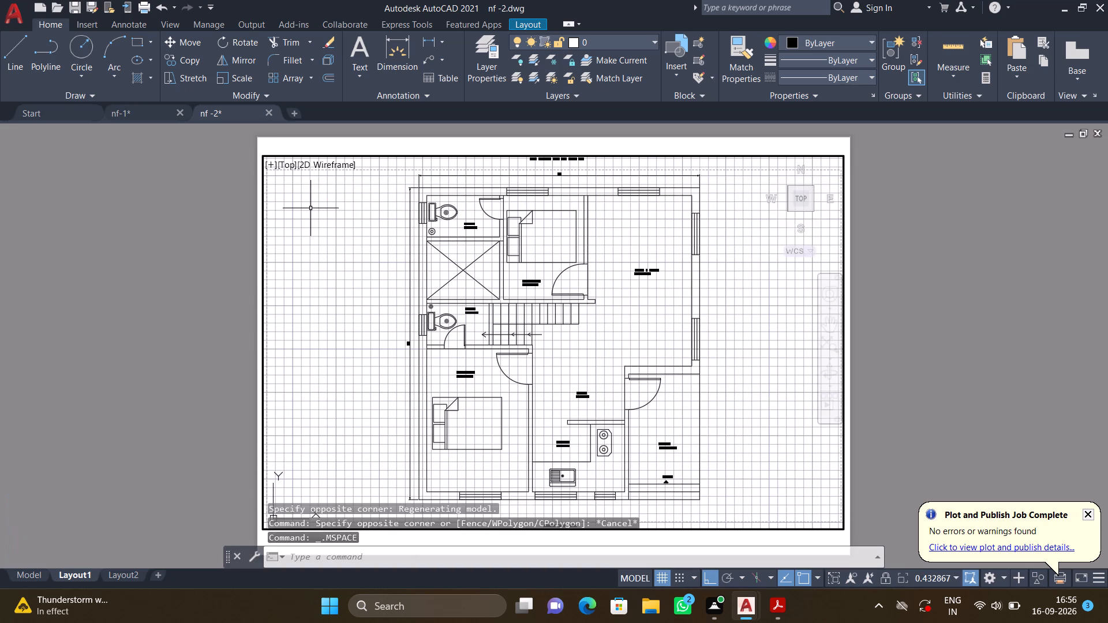
pyautogui.press('F7')
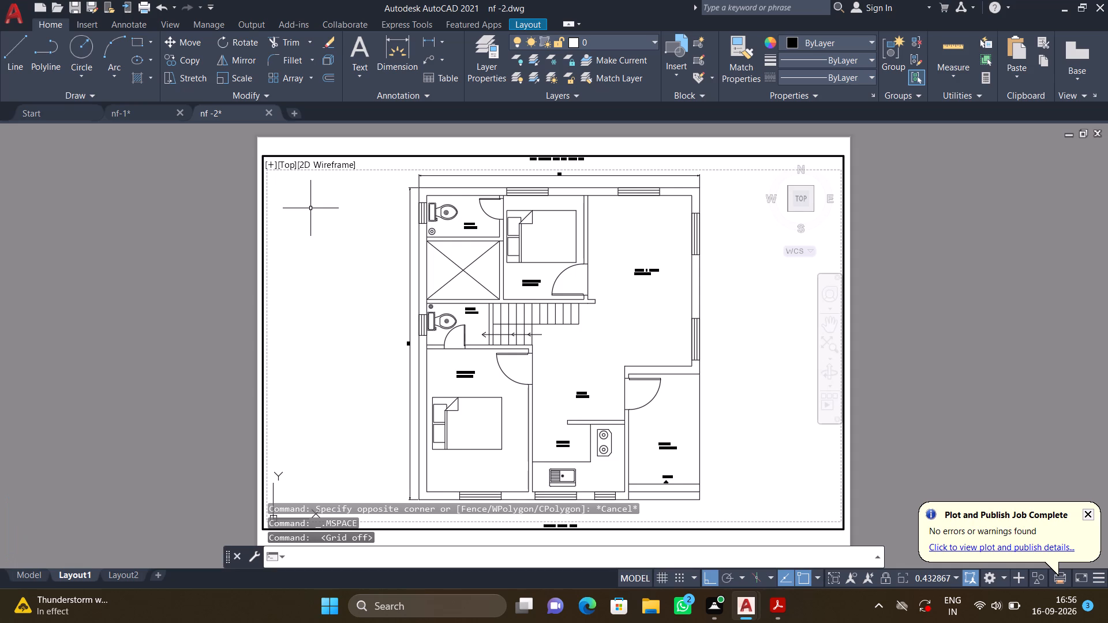
pyautogui.scroll(-1, 315, 208)
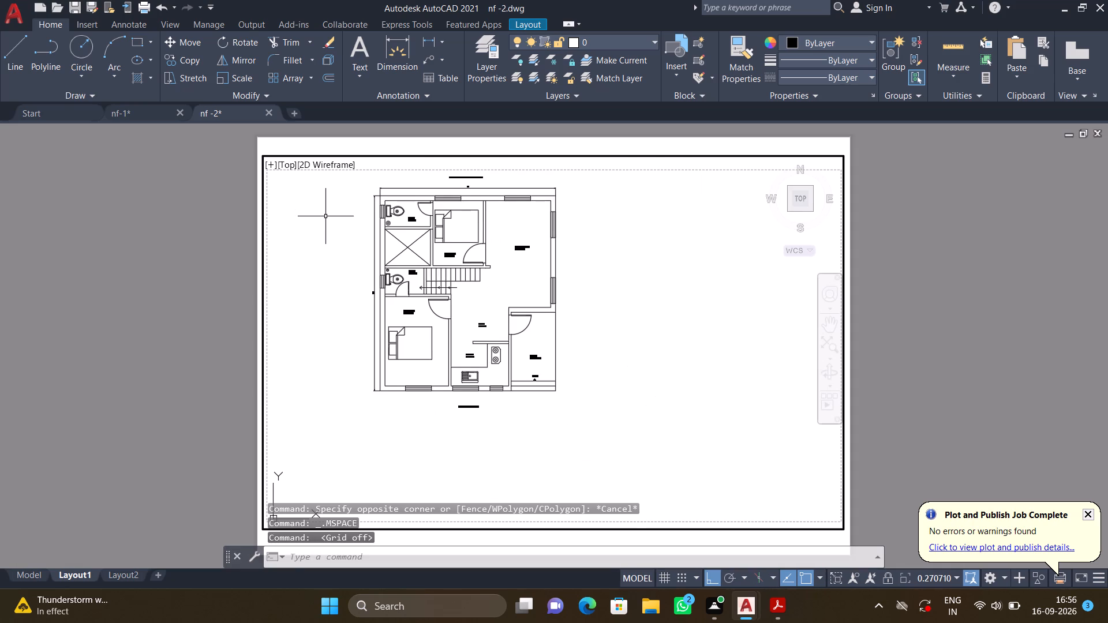
pyautogui.moveTo(325, 216); pyautogui.dragTo(415, 265, button='middle')
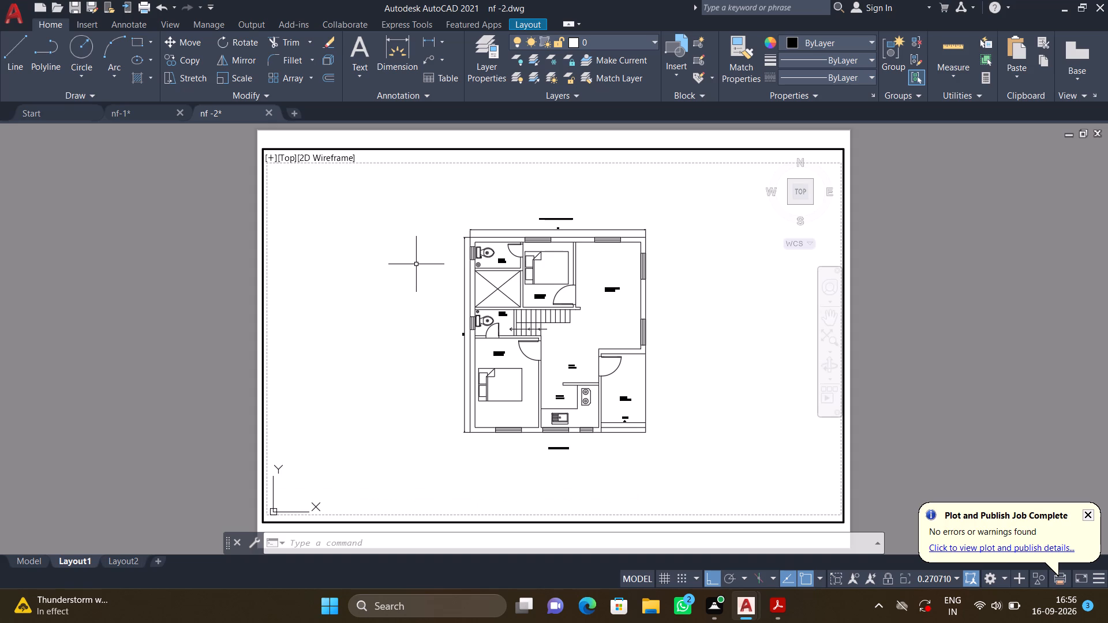
# Preview Layout1 of nf -2 and plot it as a single sheet to nf -2-Layout1.pdf on the Desktop.
pyautogui.hotkey('ctrl', 'p')
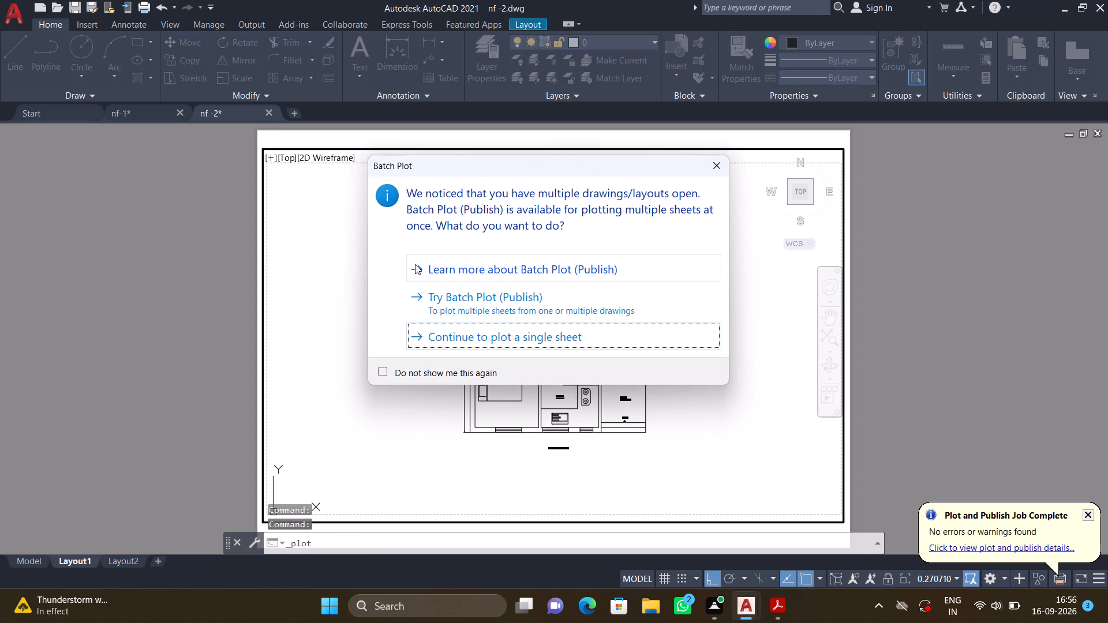
pyautogui.click(461, 335)
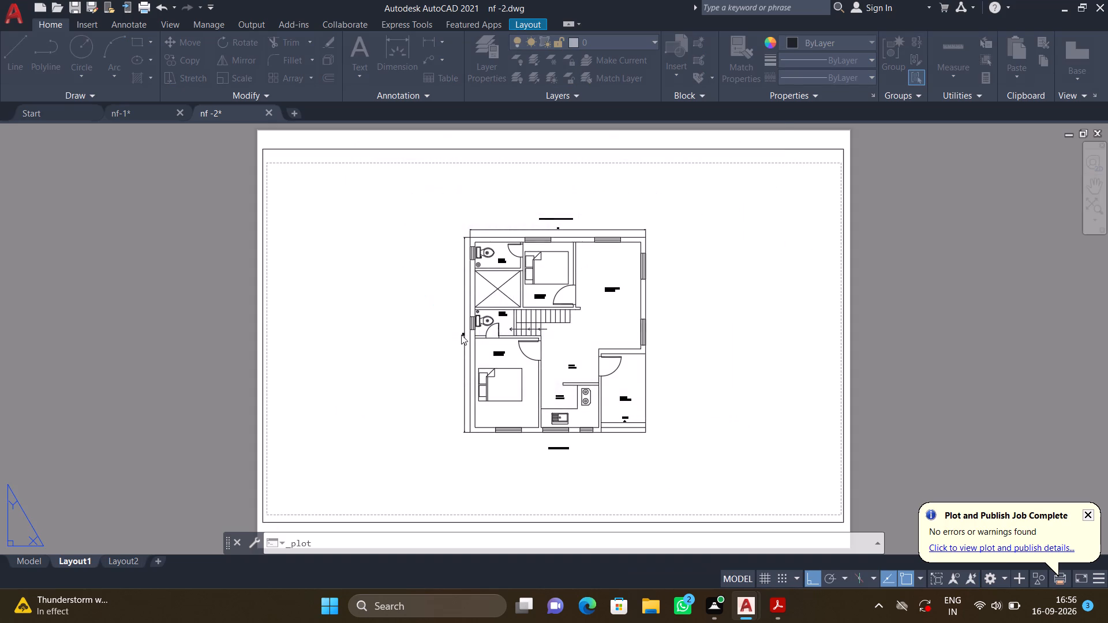
pyautogui.click(334, 471)
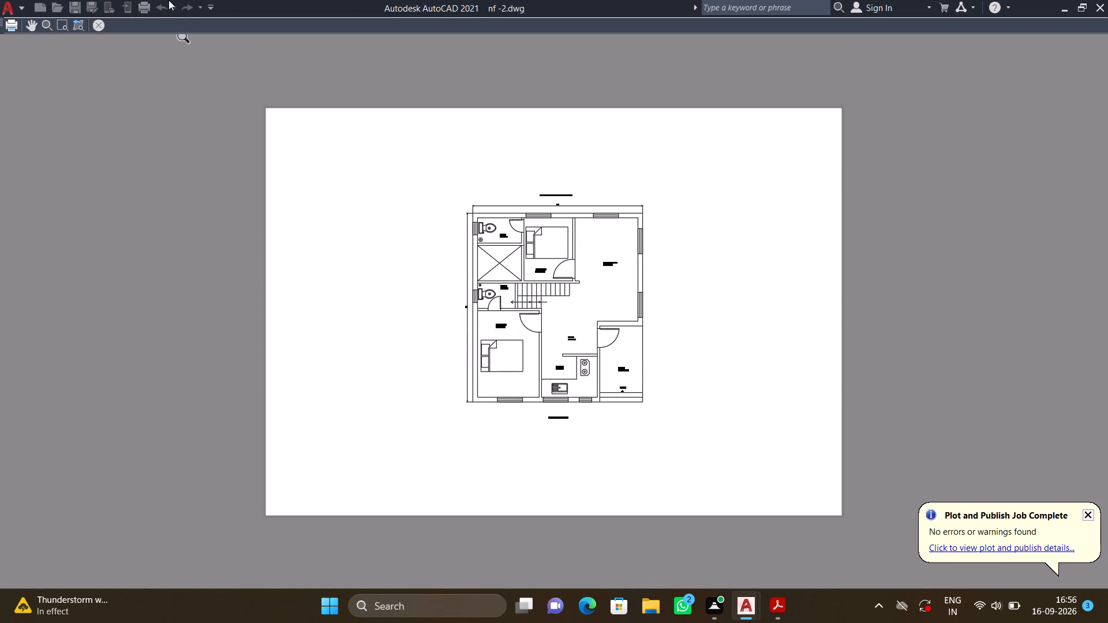
pyautogui.click(98, 19)
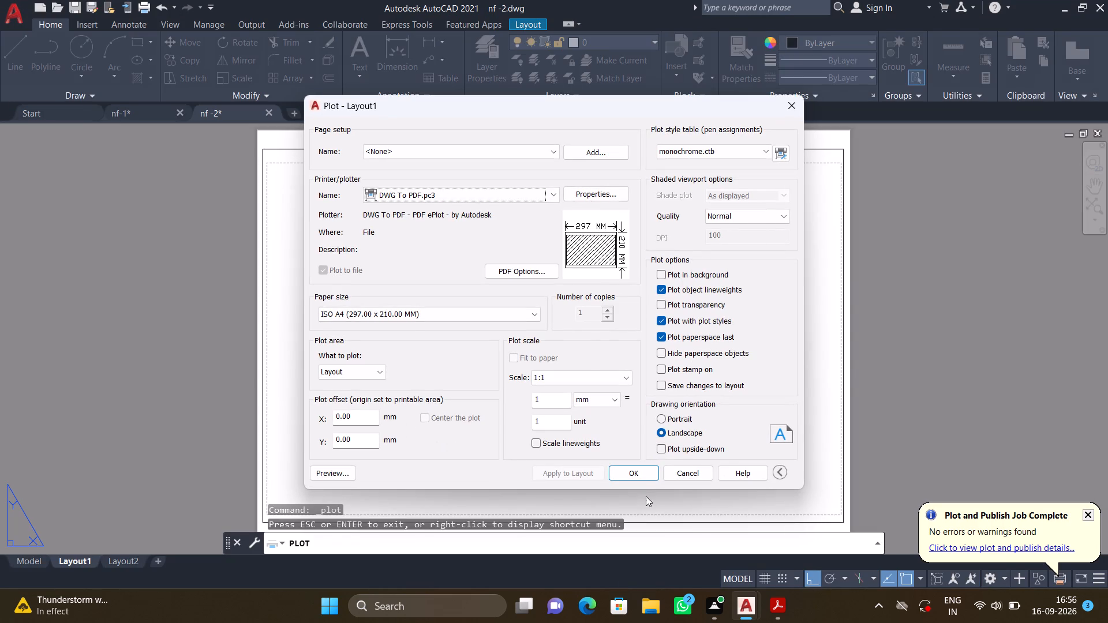
pyautogui.click(641, 472)
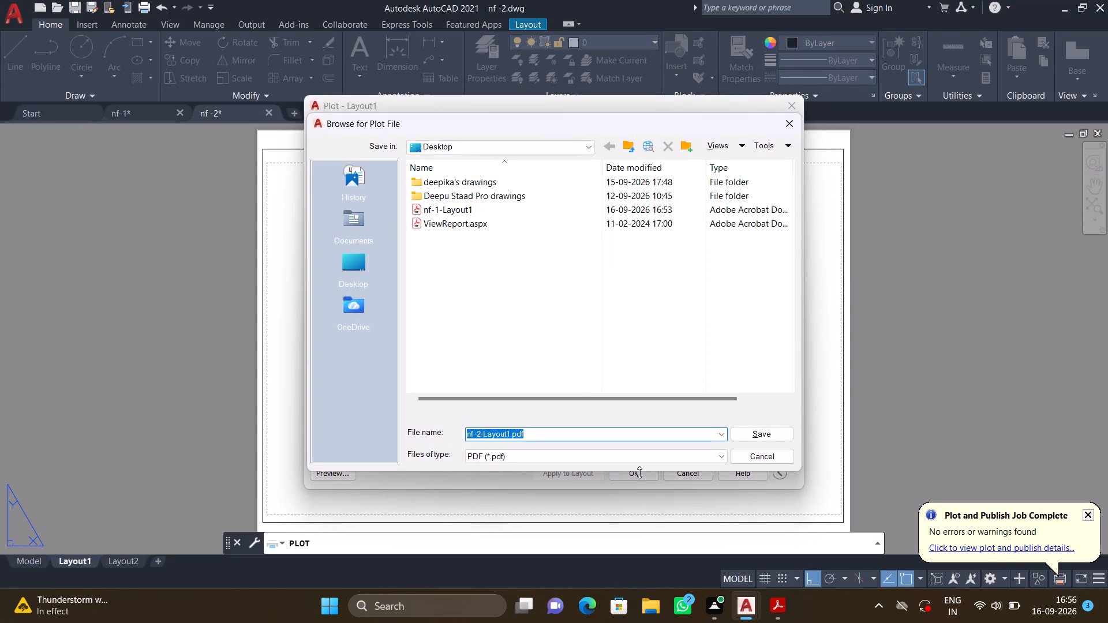
pyautogui.click(345, 265)
pyautogui.click(743, 436)
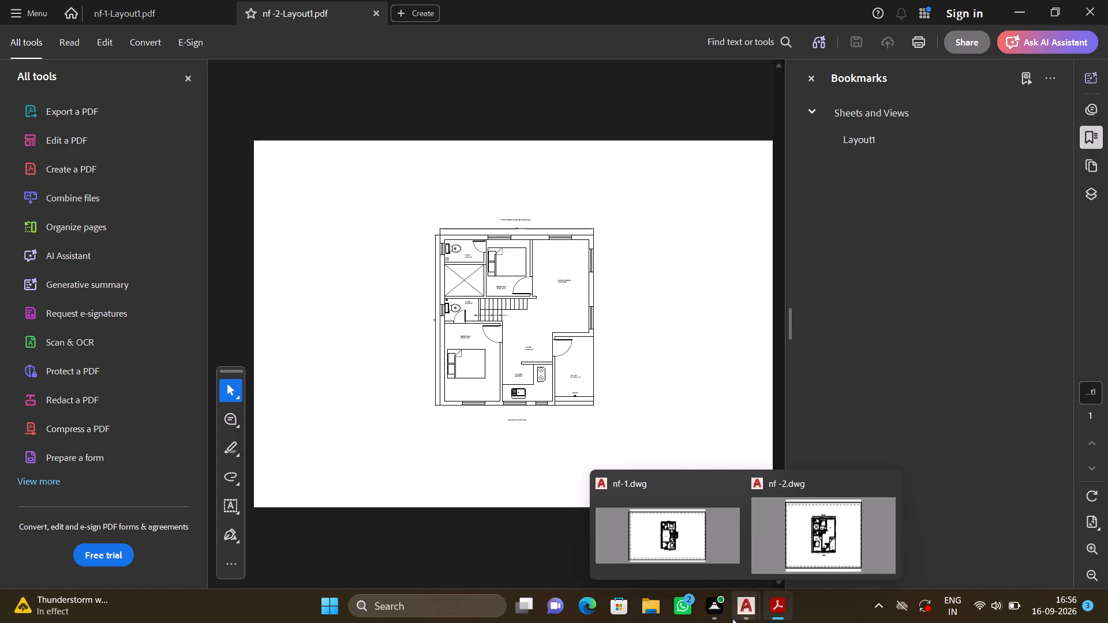
# Switch back to the nf -2 drawing in AutoCAD and return it to model space.
pyautogui.click(747, 607)
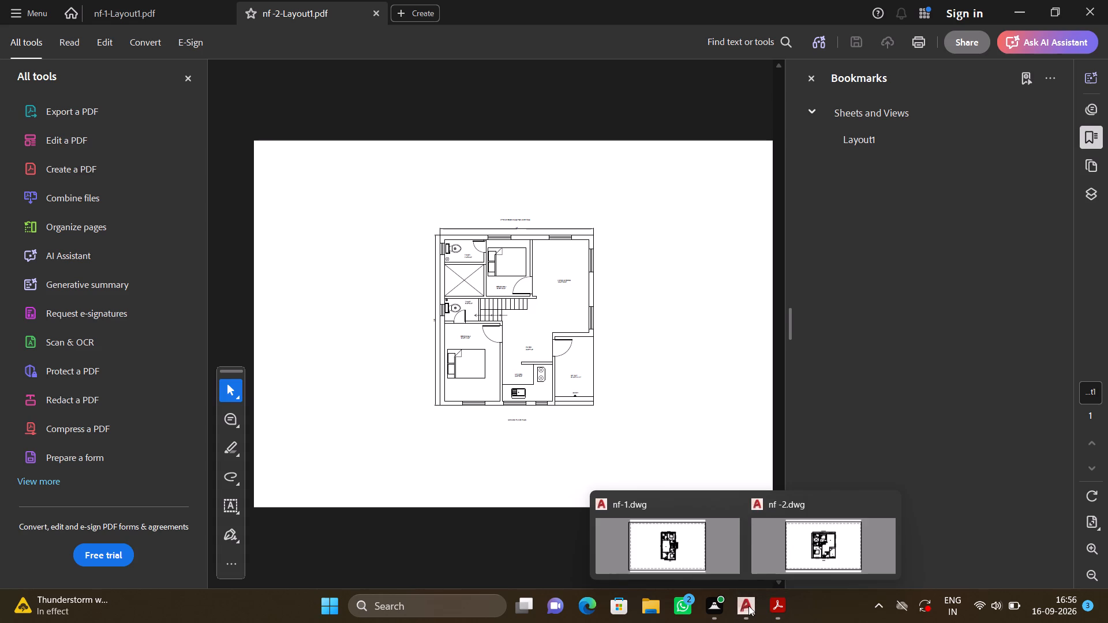
pyautogui.click(748, 606)
pyautogui.click(781, 554)
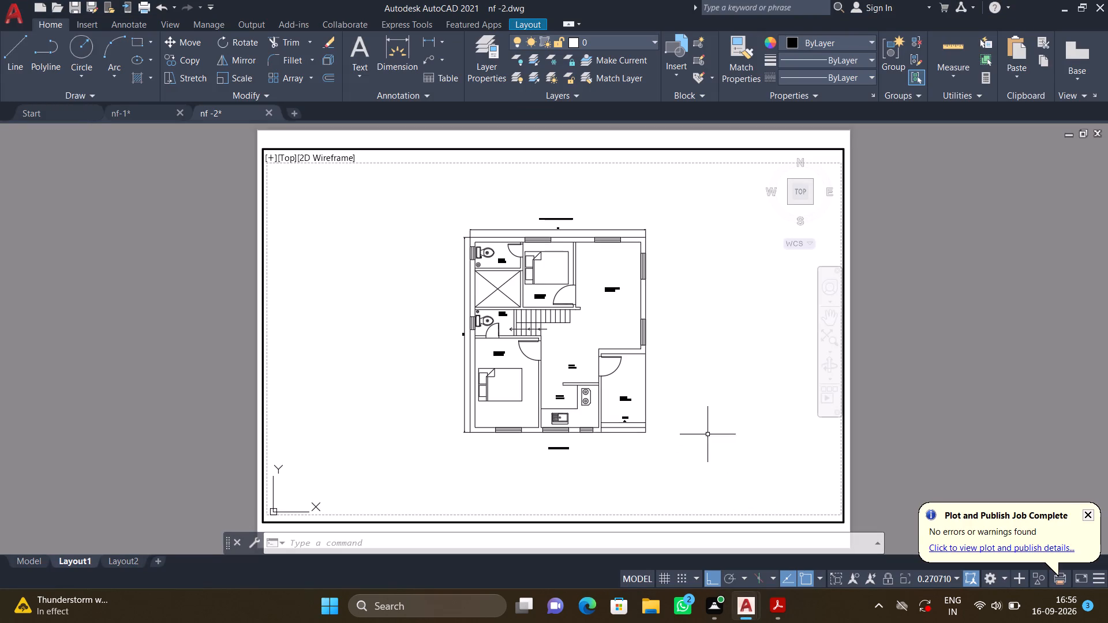
pyautogui.click(20, 554)
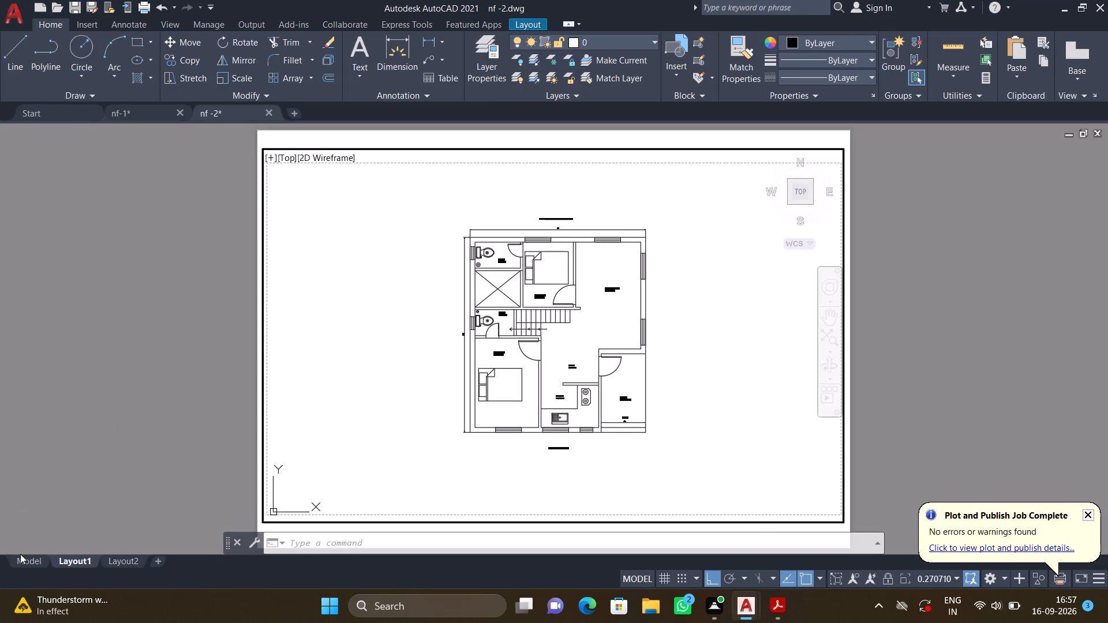
pyautogui.click(23, 560)
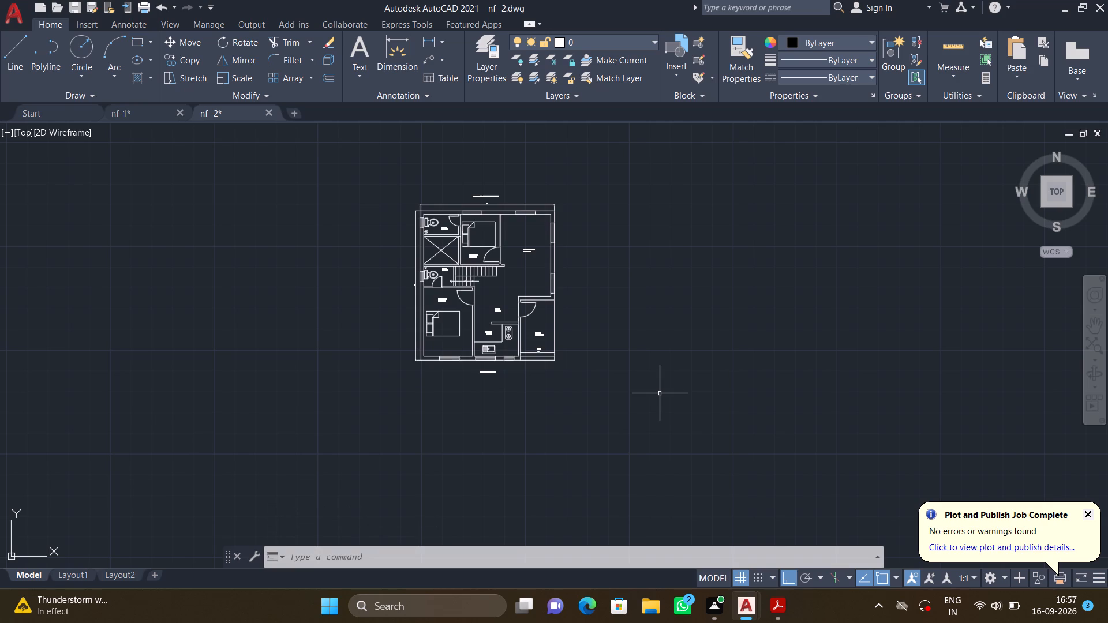
# Create a new blank drawing.
pyautogui.click(295, 113)
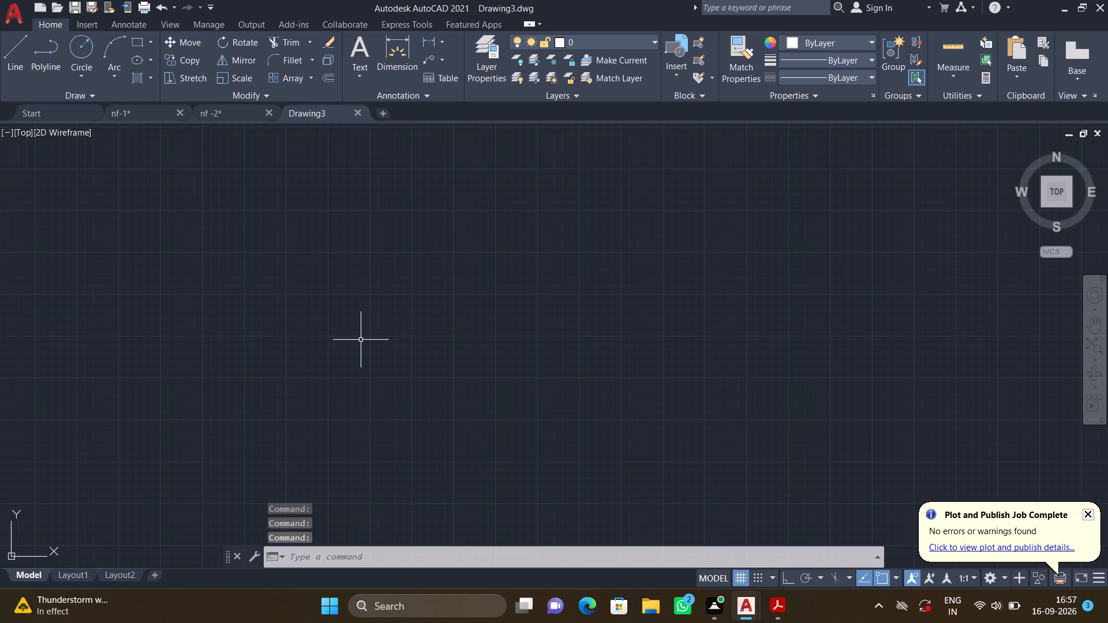
# Configure the drawing units to Engineering length type with 0'-0.0" precision and an insertion scale in inches.
pyautogui.write('un')
pyautogui.press('Return')
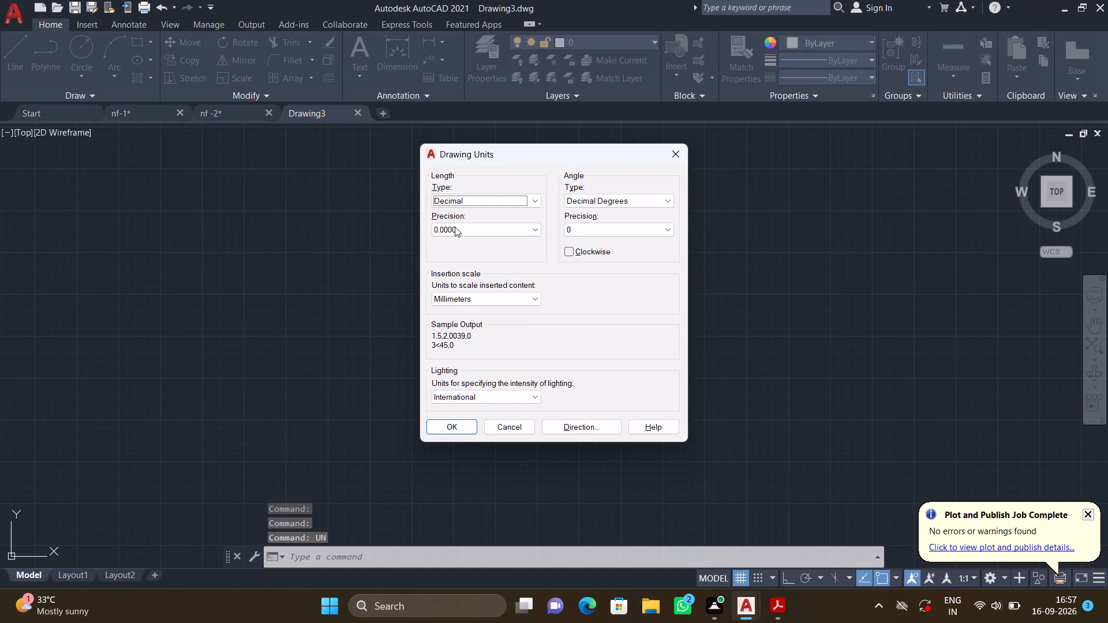
pyautogui.click(470, 200)
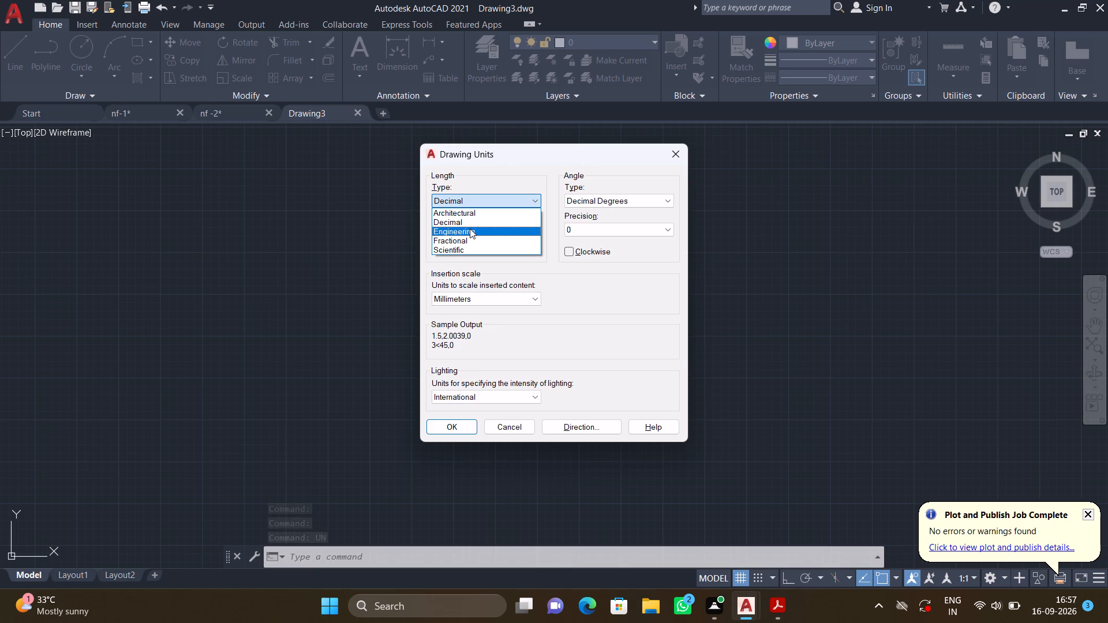
pyautogui.click(470, 231)
pyautogui.click(470, 229)
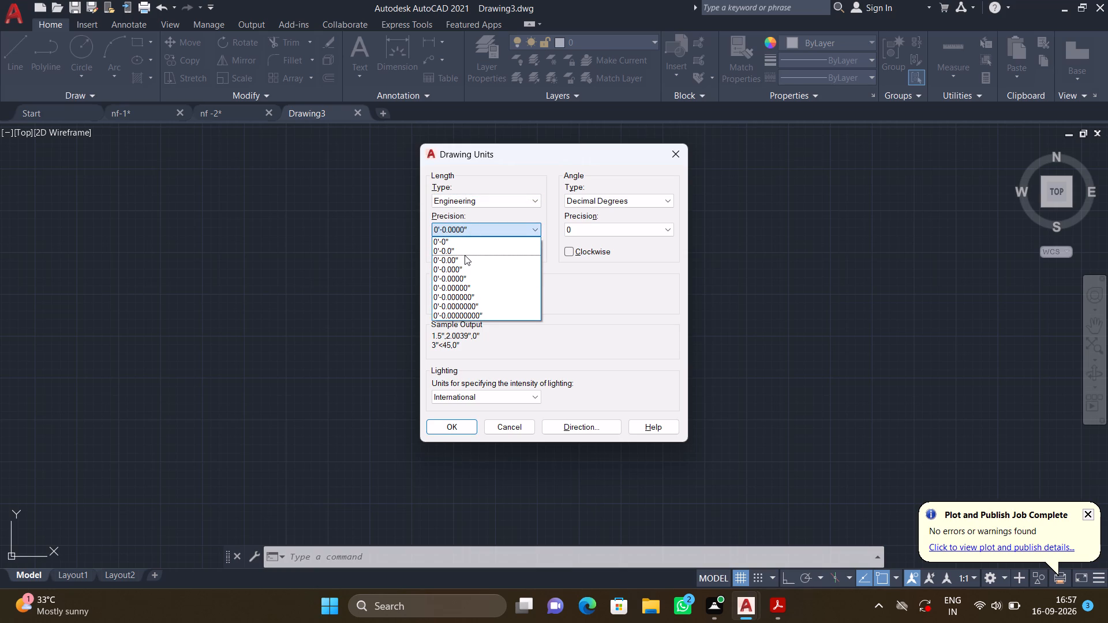
pyautogui.click(463, 252)
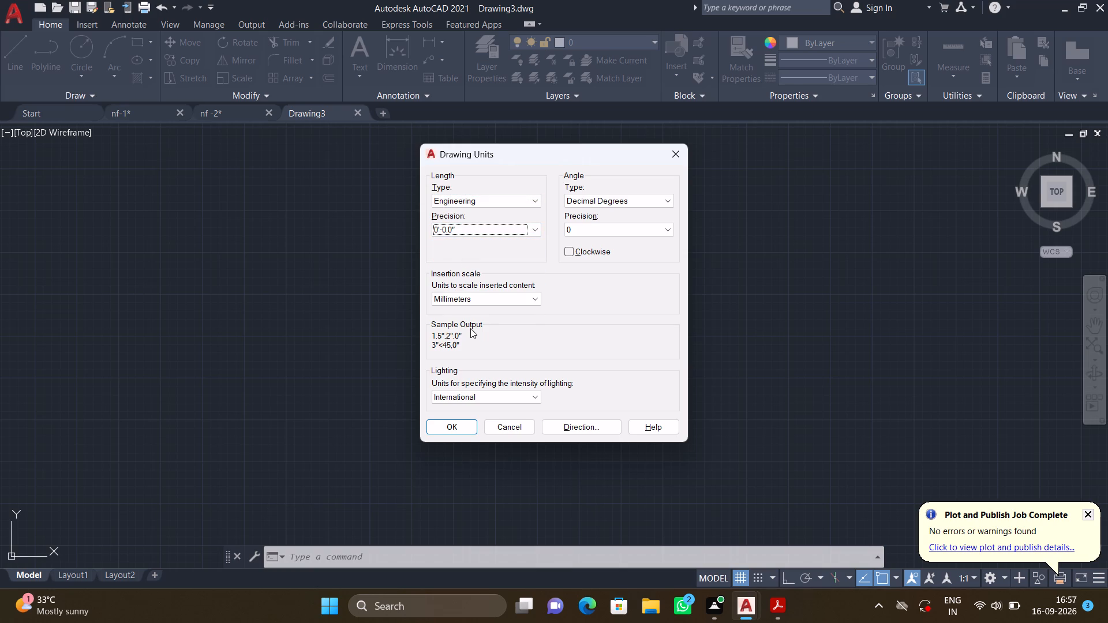
pyautogui.click(466, 295)
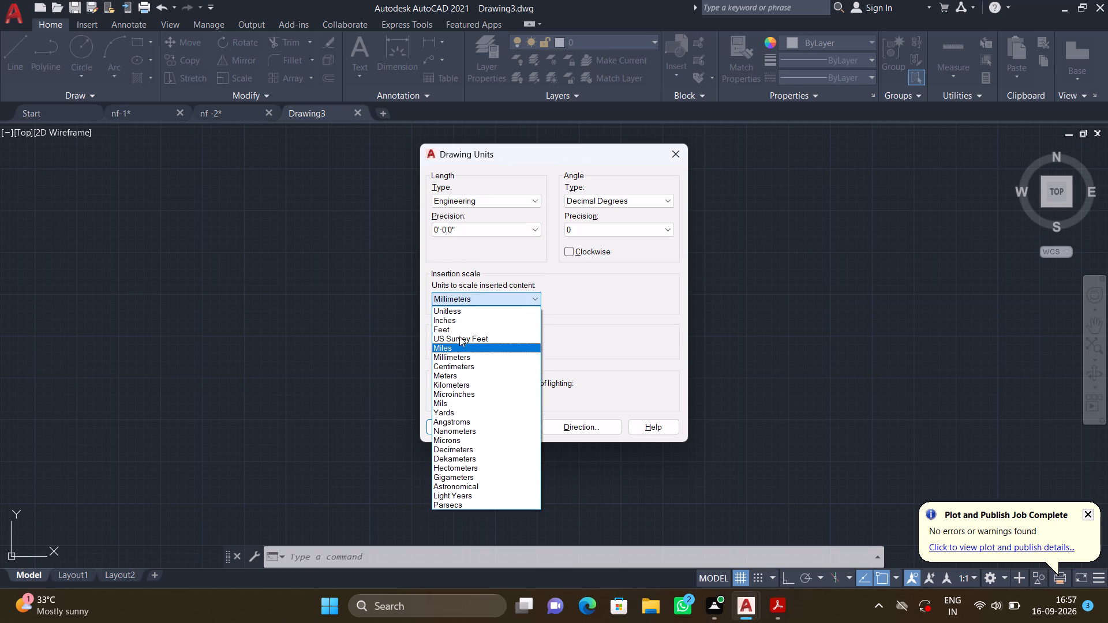
pyautogui.click(455, 321)
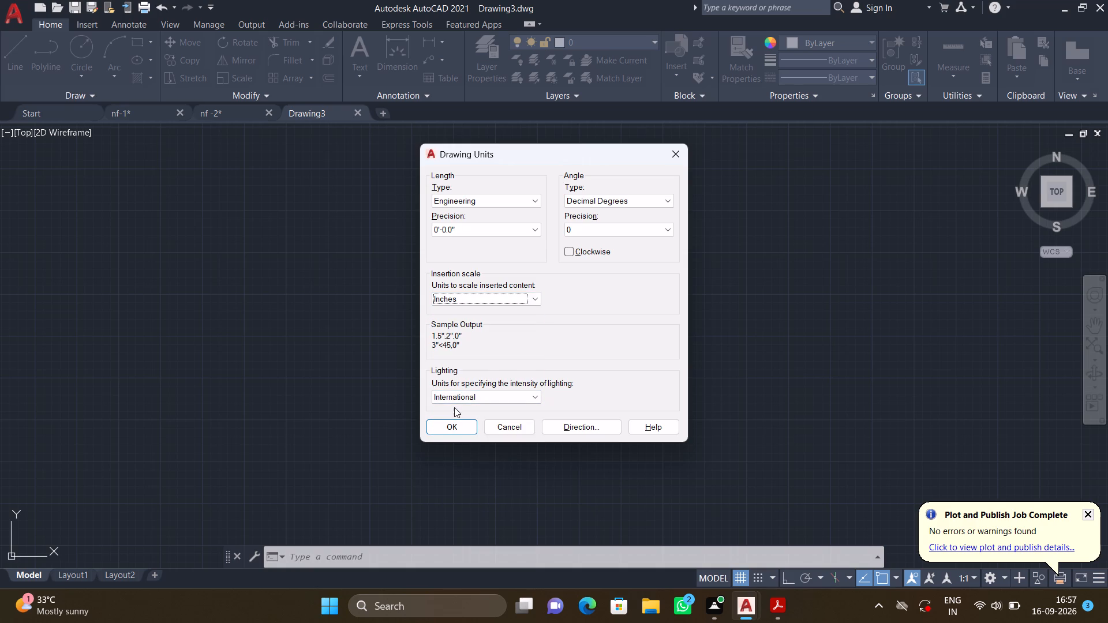
pyautogui.click(452, 426)
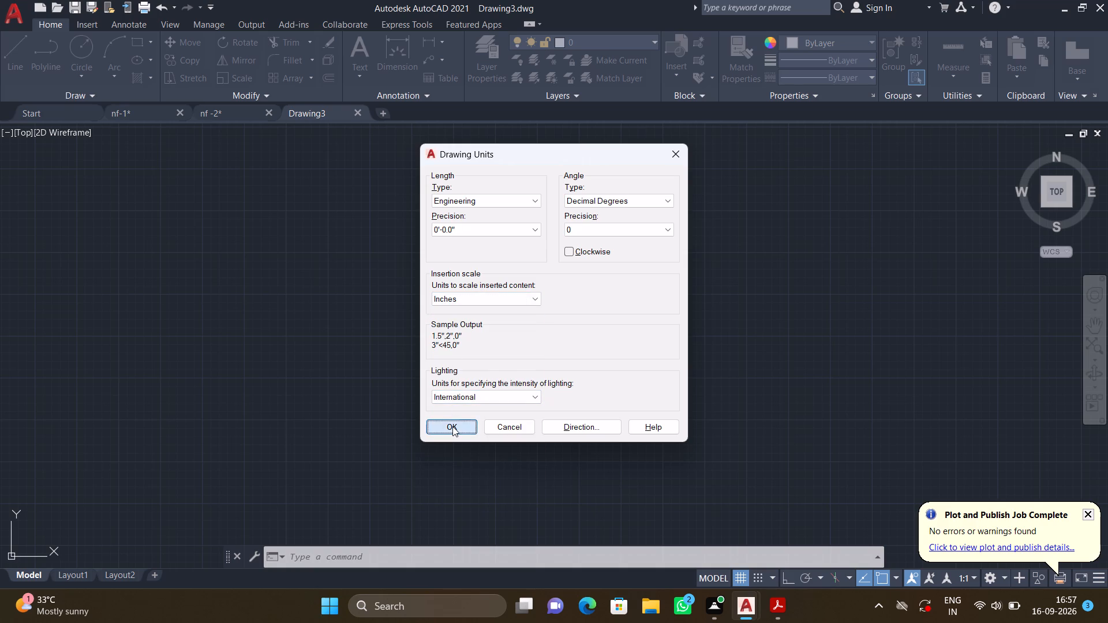
# Modify the ISO-25 dimension style's primary units to Engineering format with 0'-0.0" precision and make the style current.
pyautogui.press('d')
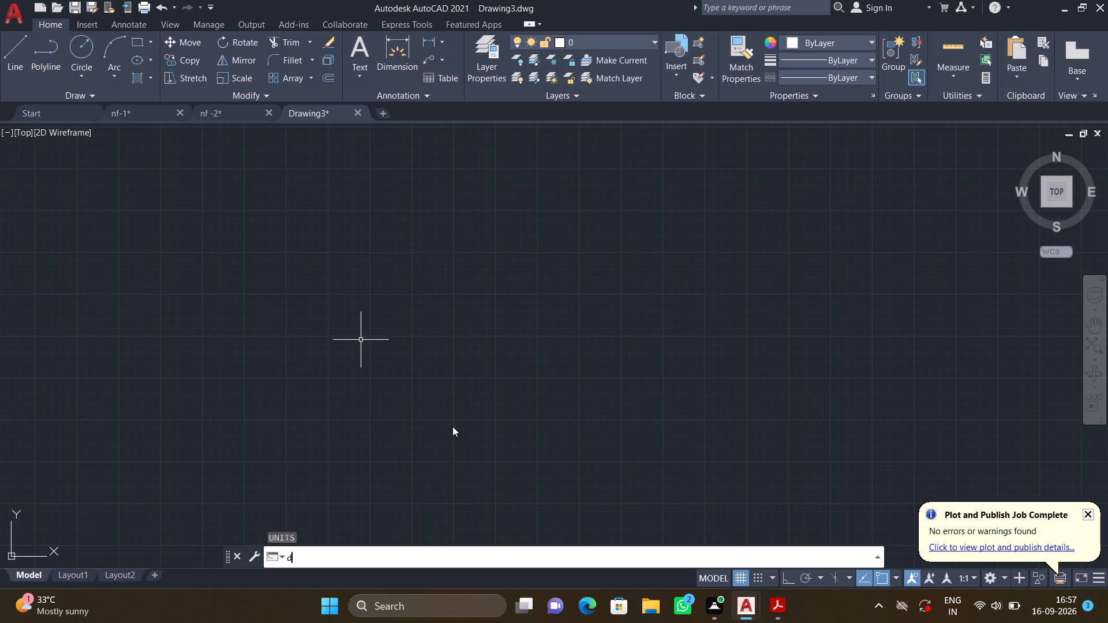
pyautogui.press('Return')
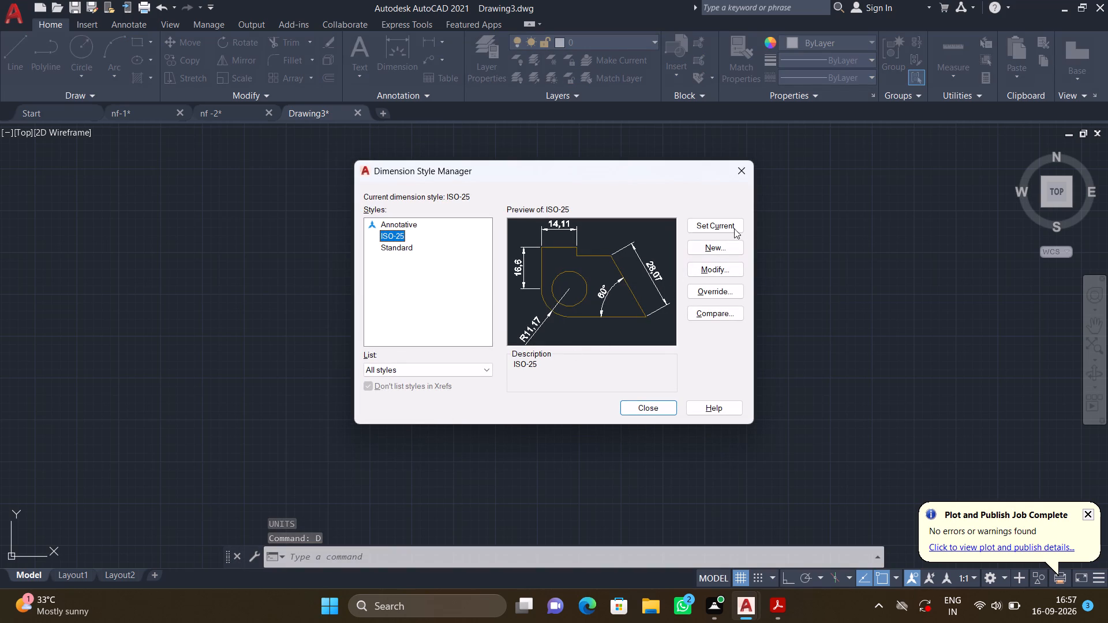
pyautogui.click(706, 271)
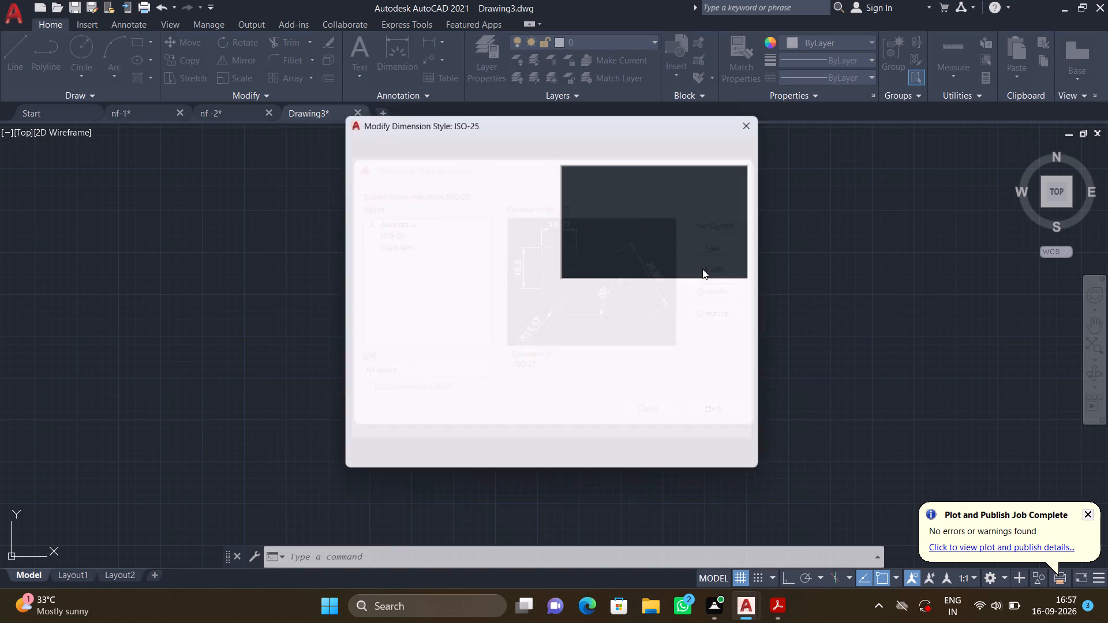
pyautogui.click(477, 174)
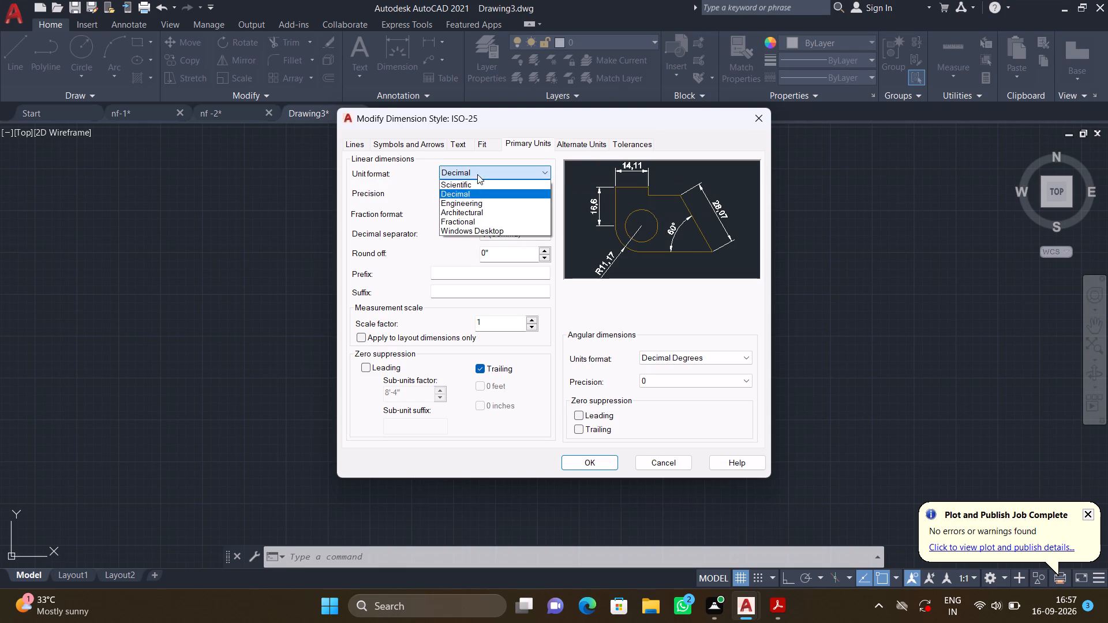
pyautogui.click(479, 200)
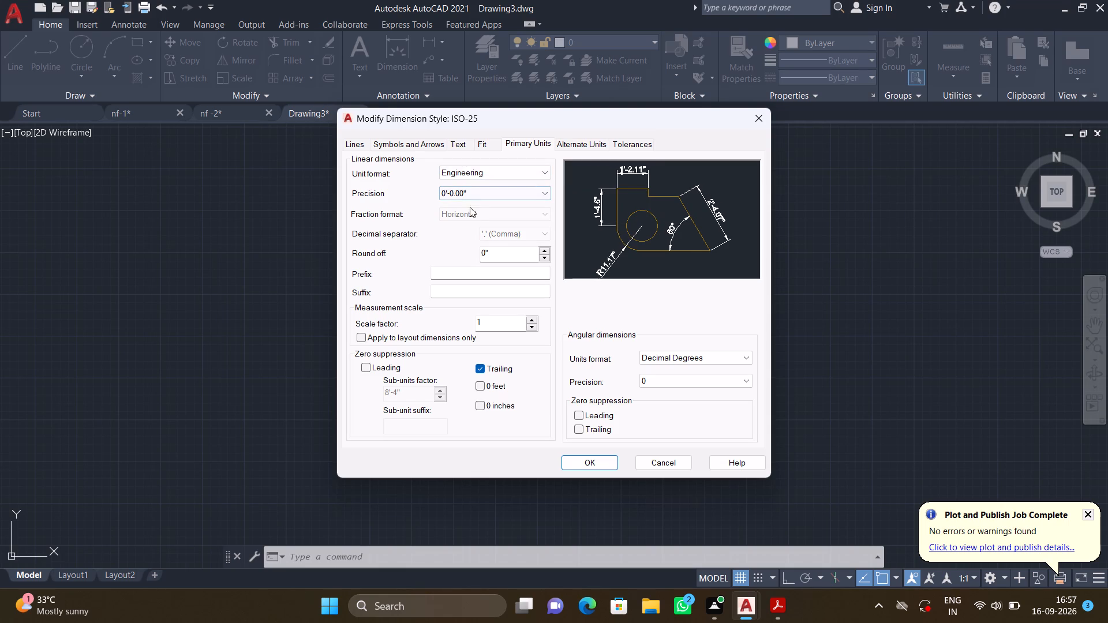
pyautogui.click(468, 192)
pyautogui.click(462, 213)
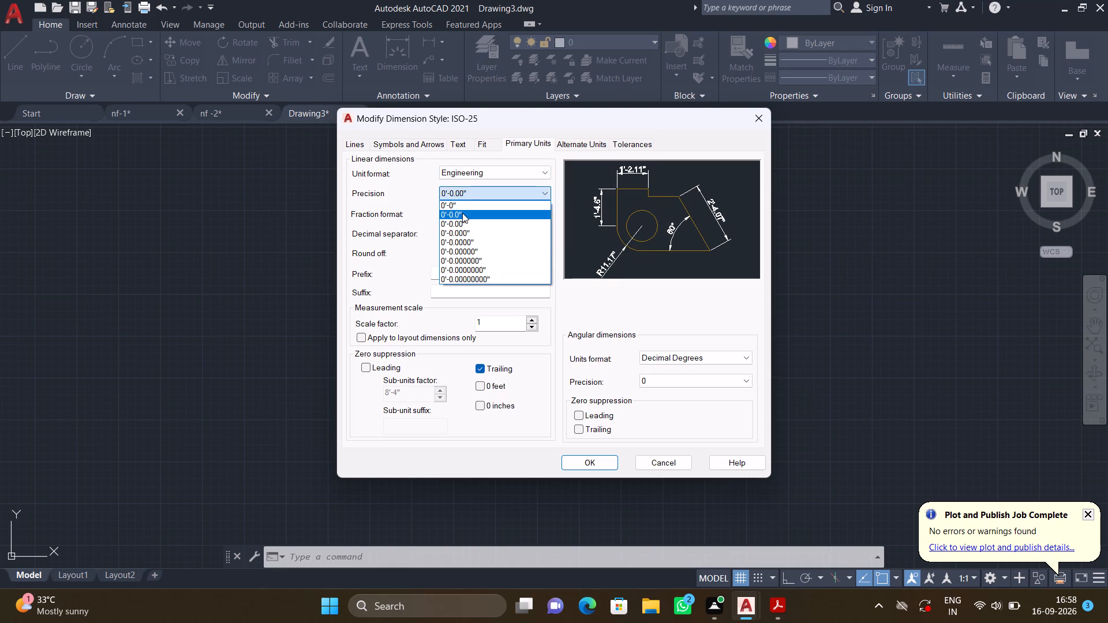
pyautogui.click(577, 459)
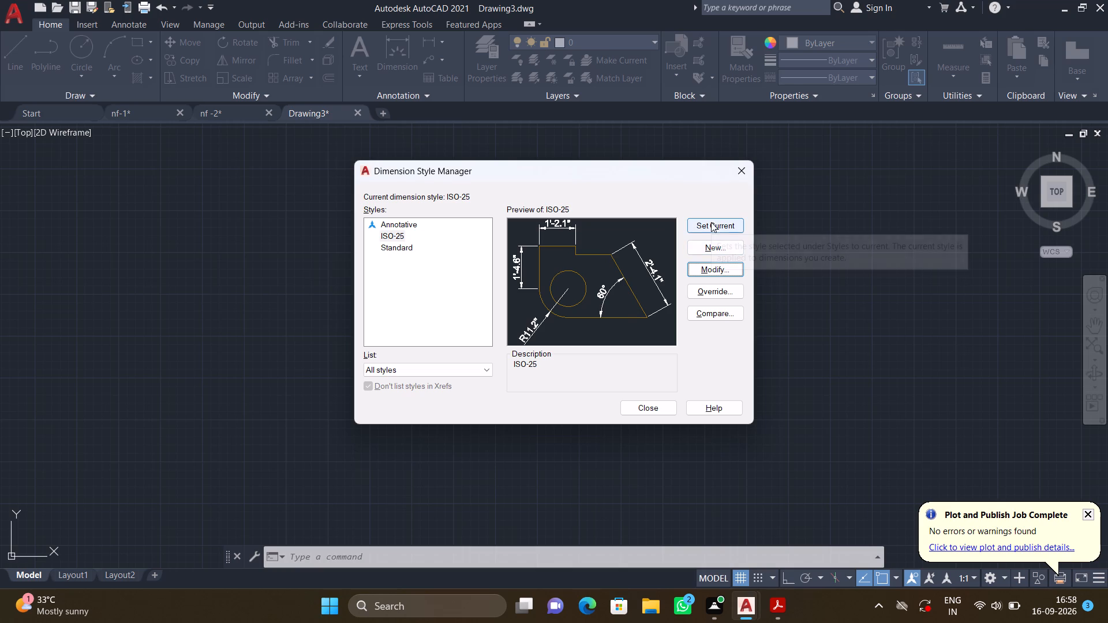
pyautogui.click(711, 222)
pyautogui.click(650, 406)
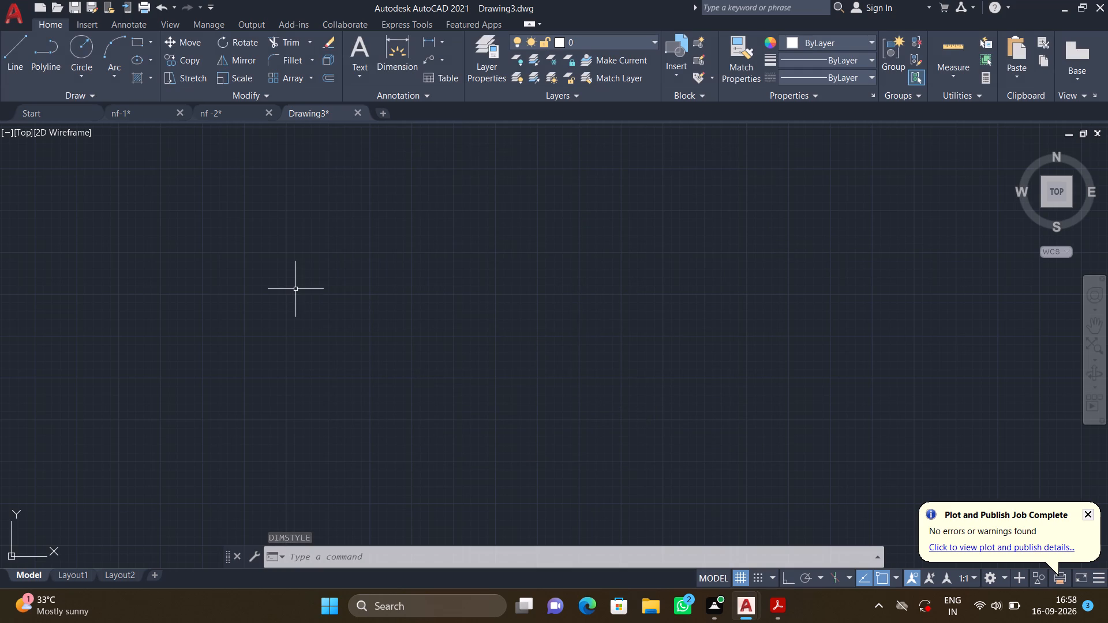
# Draw a rectangle 30' long and 35'6" wide in the empty model space using the Dimensions option.
pyautogui.write('rec')
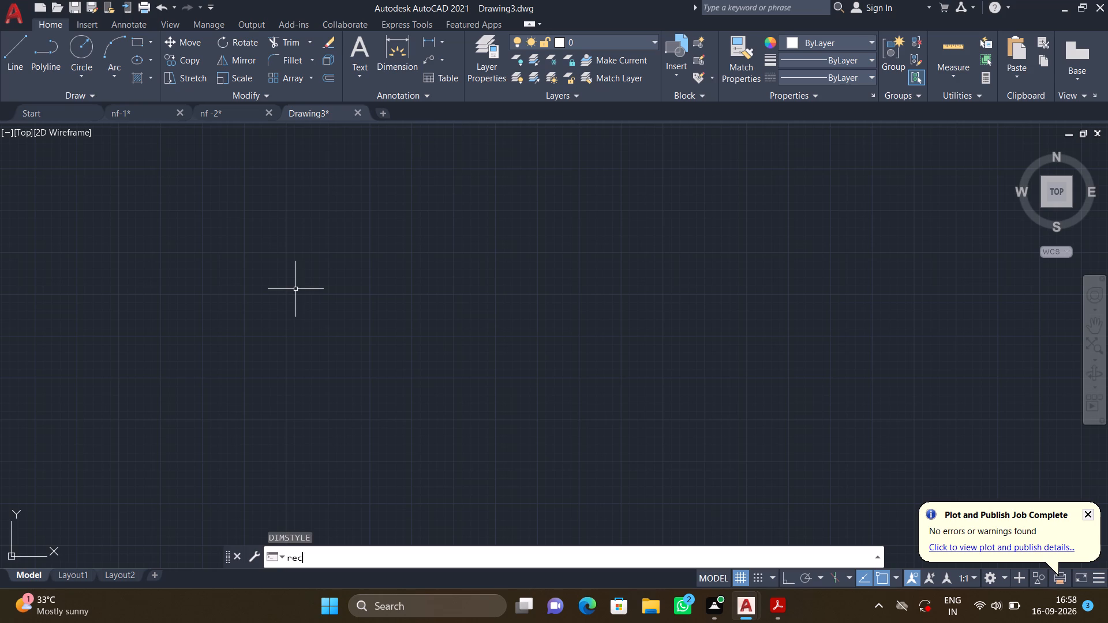
pyautogui.press('Return')
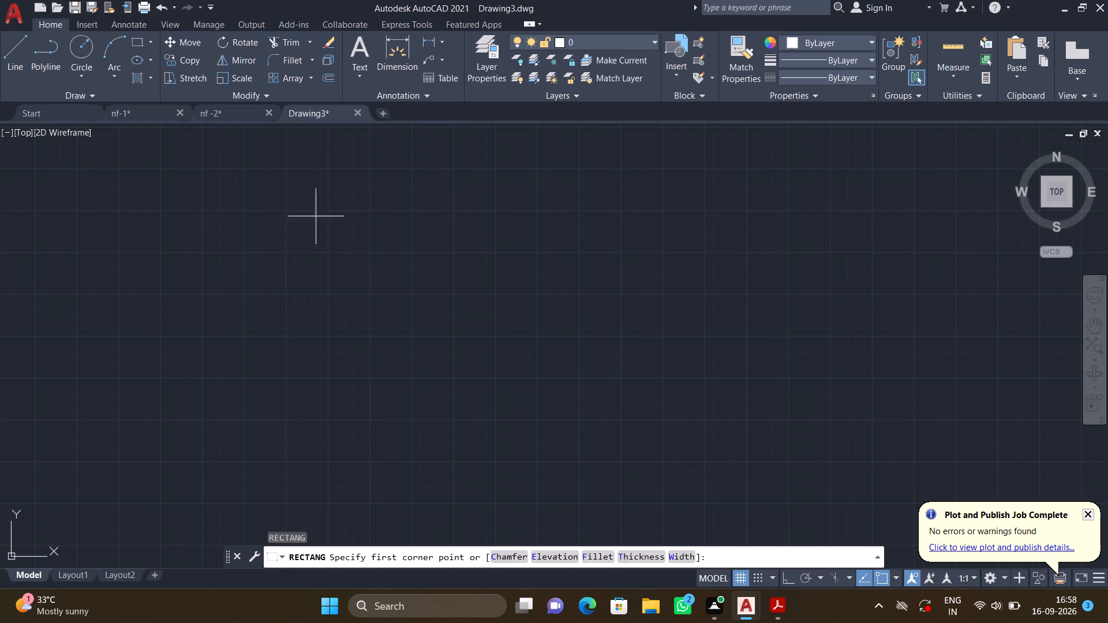
pyautogui.click(321, 201)
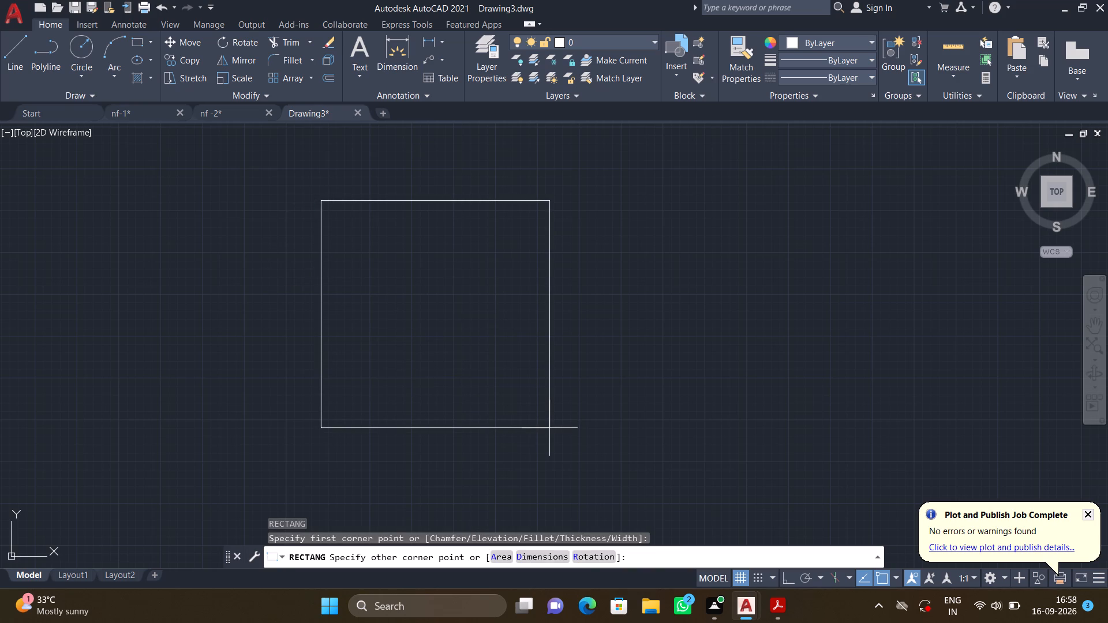
pyautogui.write("30'")
pyautogui.press('BackSpace')
pyautogui.press('BackSpace')
pyautogui.press('BackSpace')
pyautogui.press('d')
pyautogui.press('Return')
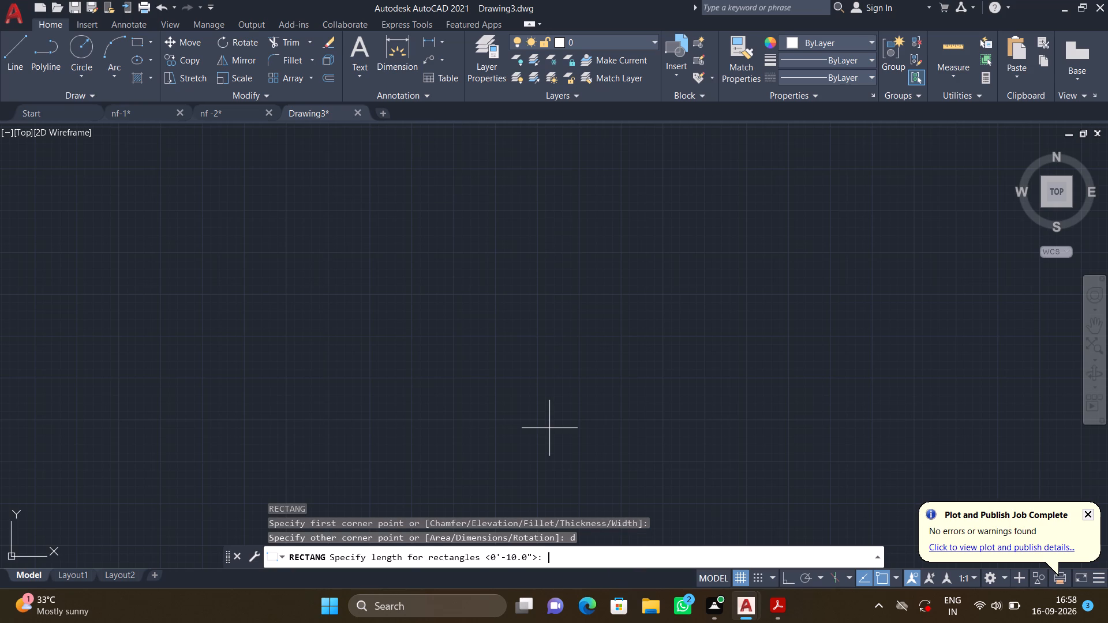
pyautogui.write("30'")
pyautogui.press('Return')
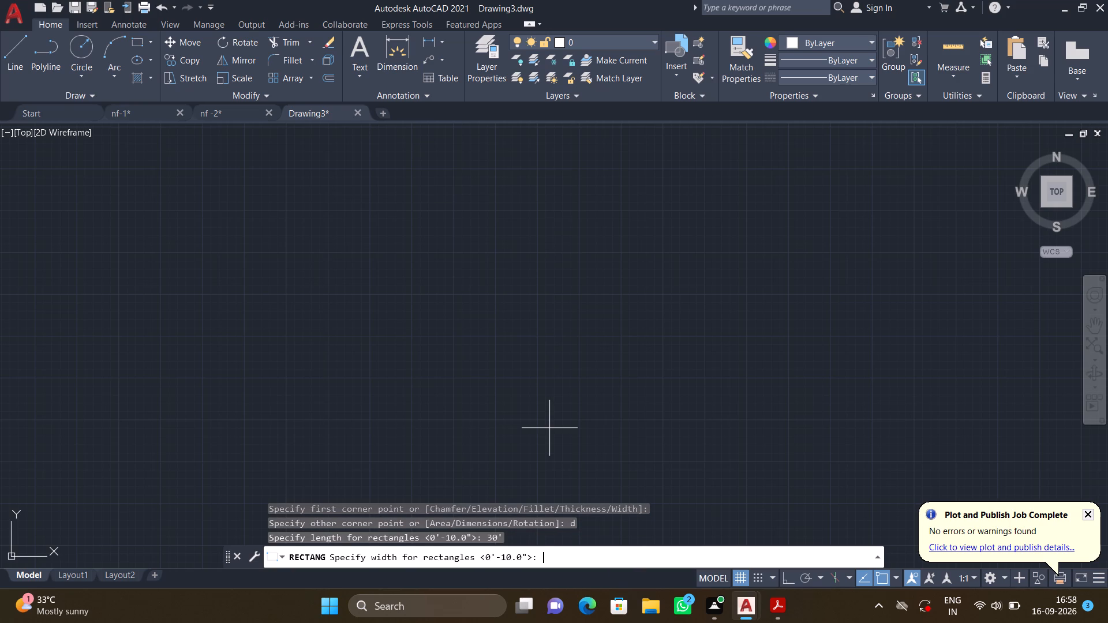
pyautogui.write("35'")
pyautogui.write('6"')
pyautogui.press('Return')
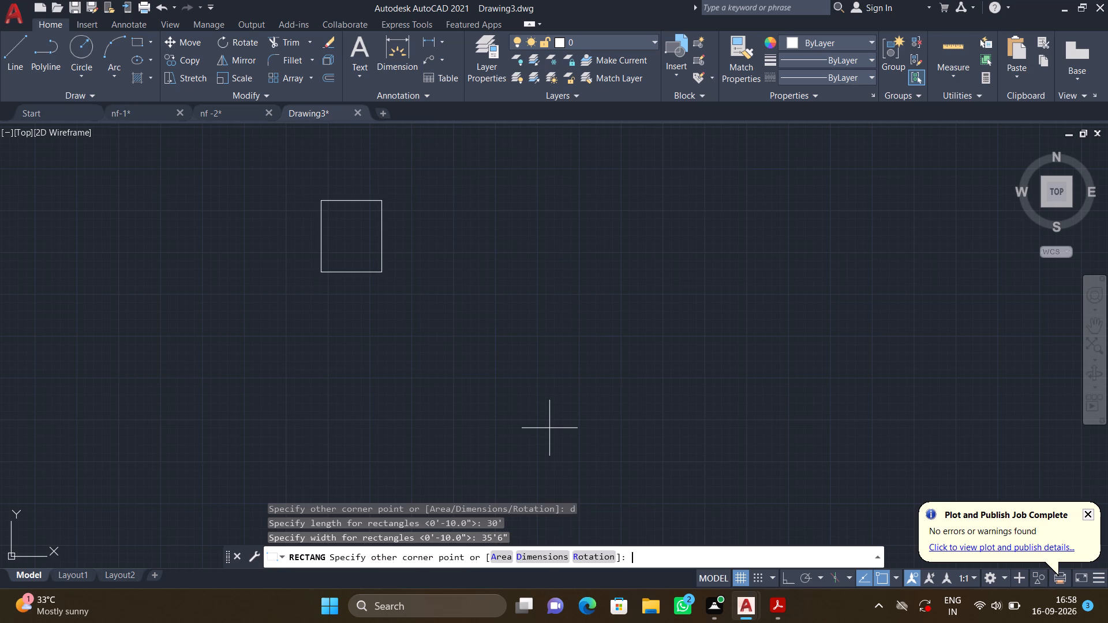
pyautogui.middleClick(402, 325)
pyautogui.click(355, 297)
# Turn Ortho on and check the length of the rectangle's top edge with a temporary linear dimension.
pyautogui.moveTo(383, 293); pyautogui.dragTo(454, 344, button='middle')
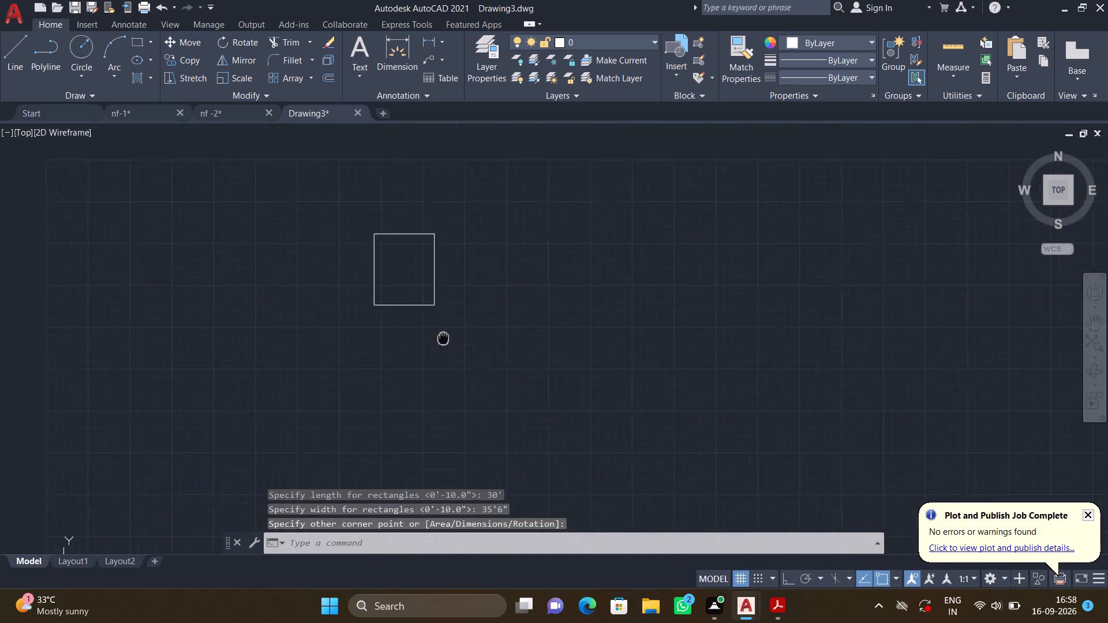
pyautogui.moveTo(454, 344); pyautogui.dragTo(526, 391, button='middle')
pyautogui.scroll(2, 523, 366)
pyautogui.moveTo(546, 346); pyautogui.dragTo(546, 381, button='middle')
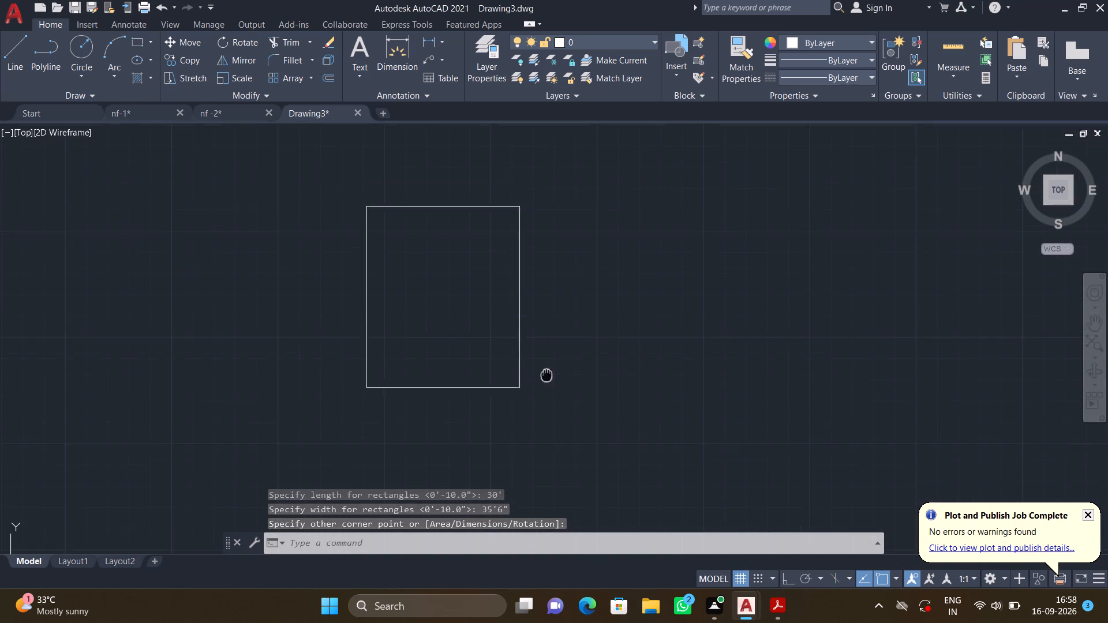
pyautogui.moveTo(546, 381); pyautogui.dragTo(546, 385, button='middle')
pyautogui.click(440, 43)
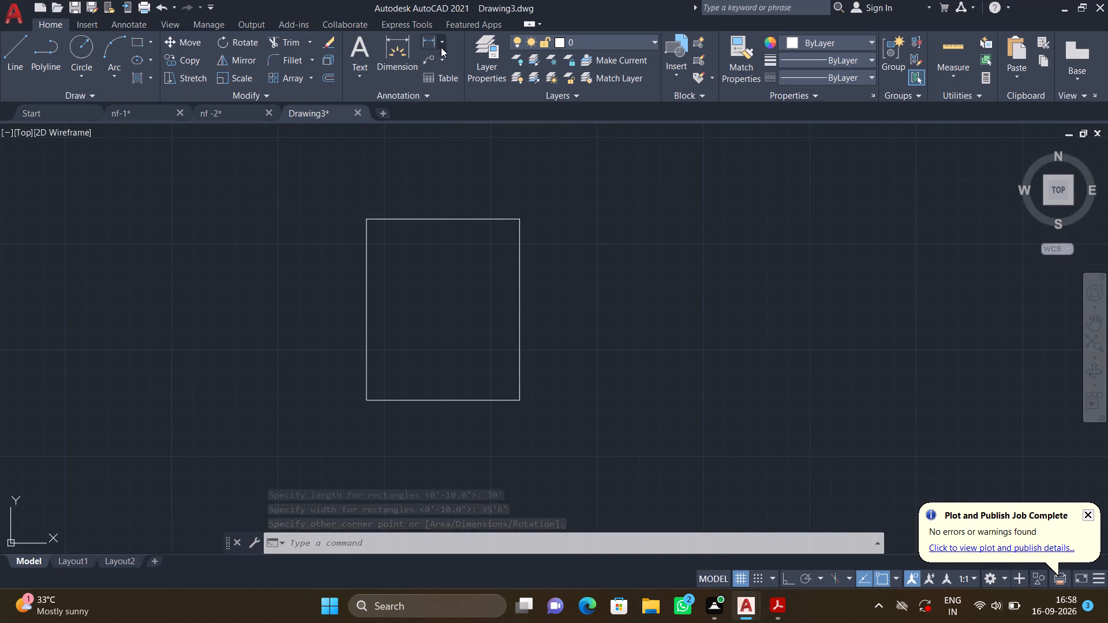
pyautogui.click(447, 61)
pyautogui.click(365, 218)
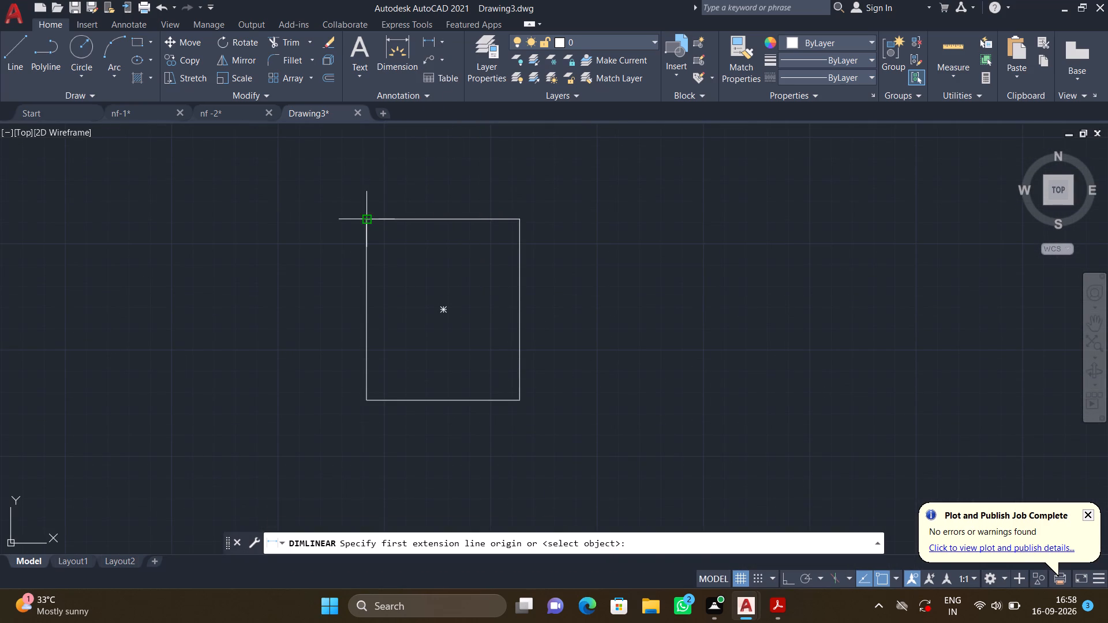
pyautogui.press('F8')
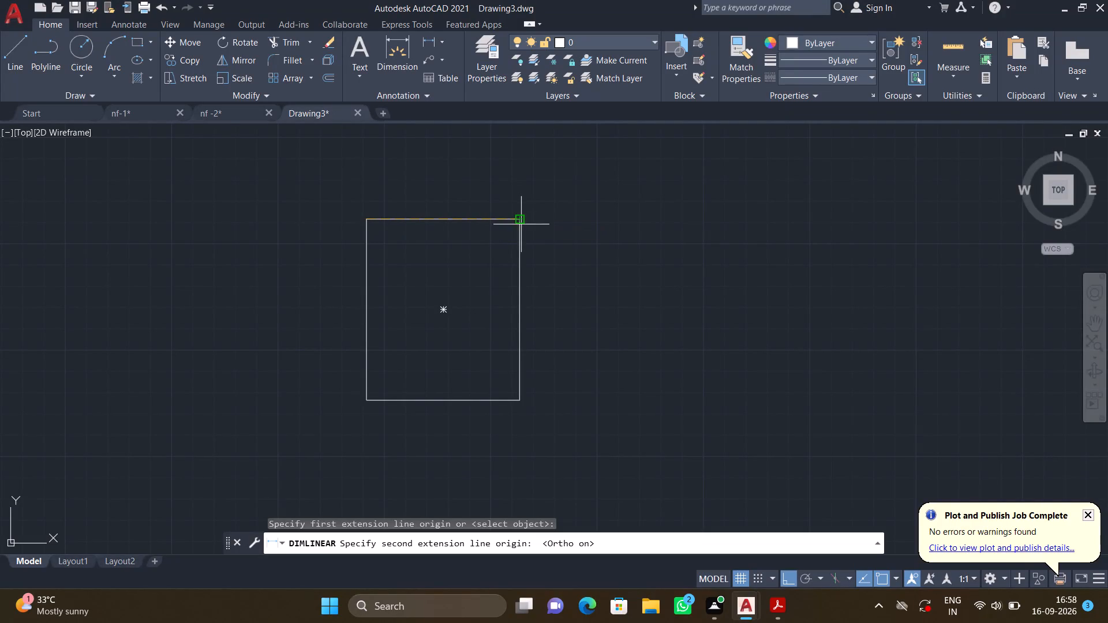
pyautogui.click(521, 220)
pyautogui.scroll(1, 420, 200)
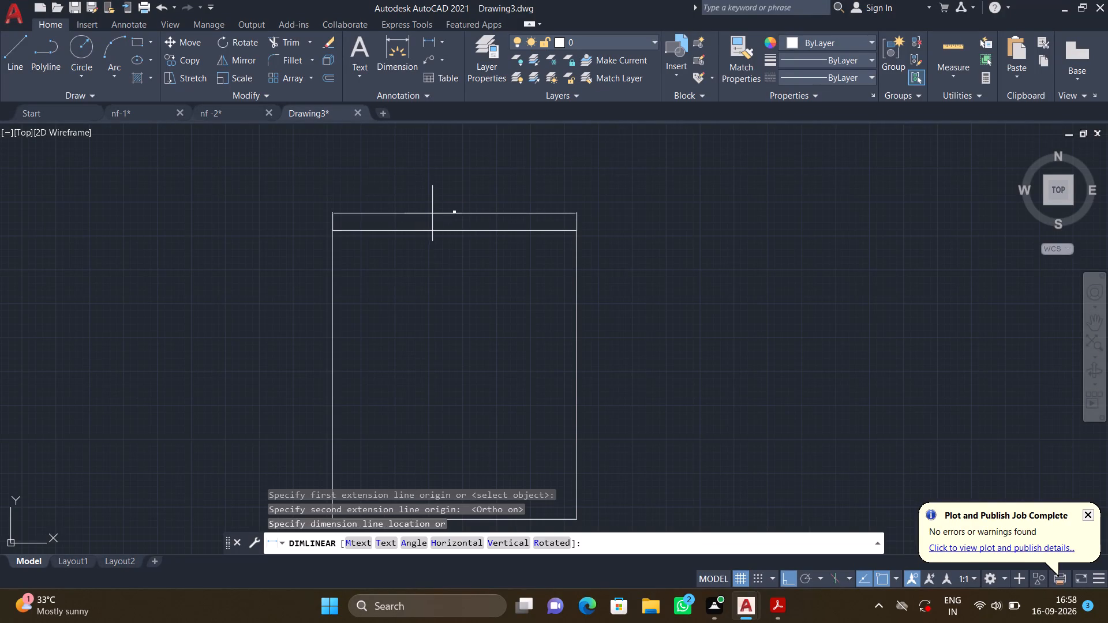
pyautogui.scroll(6, 437, 212)
pyautogui.scroll(-5, 437, 212)
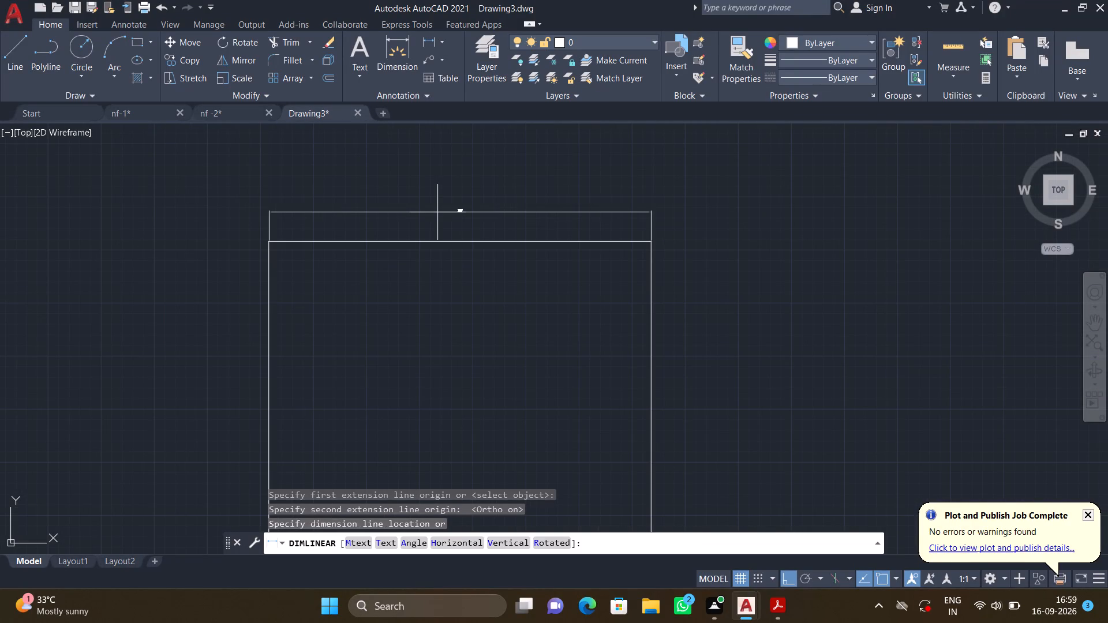
pyautogui.press('Escape')
# Check the length of the rectangle's left edge with a temporary linear dimension.
pyautogui.scroll(-1, 361, 291)
pyautogui.moveTo(324, 326); pyautogui.dragTo(346, 280, button='middle')
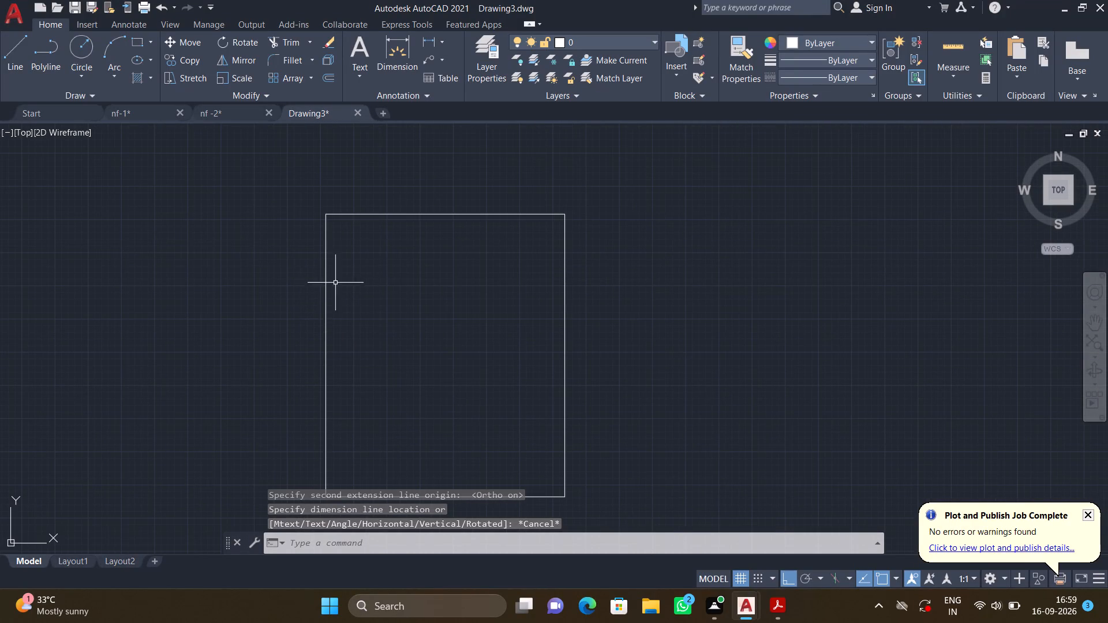
pyautogui.press('space')
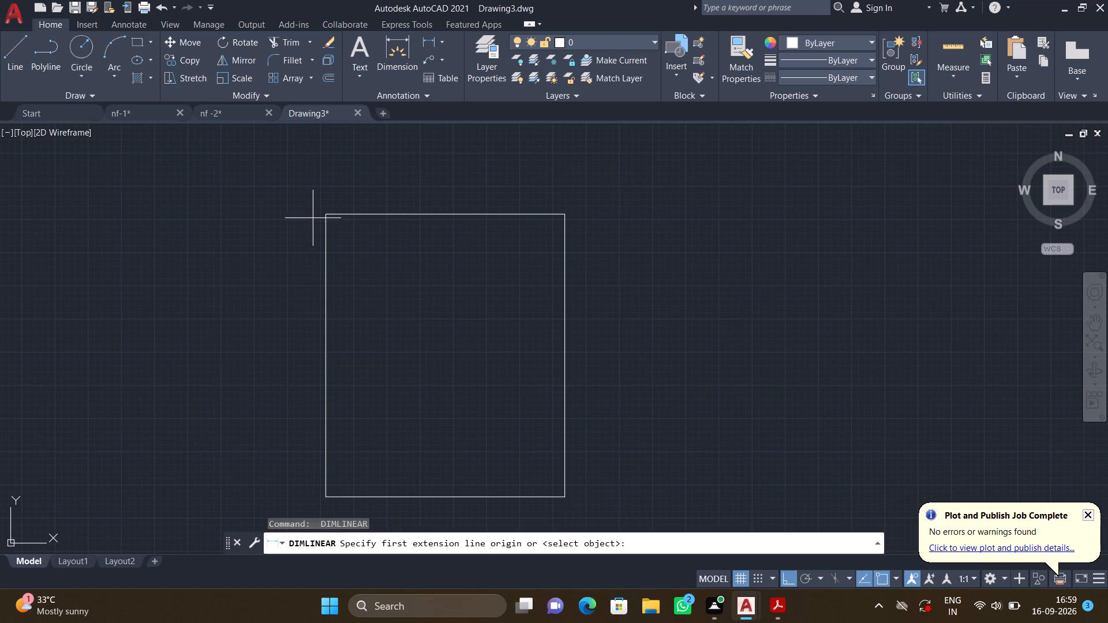
pyautogui.click(325, 214)
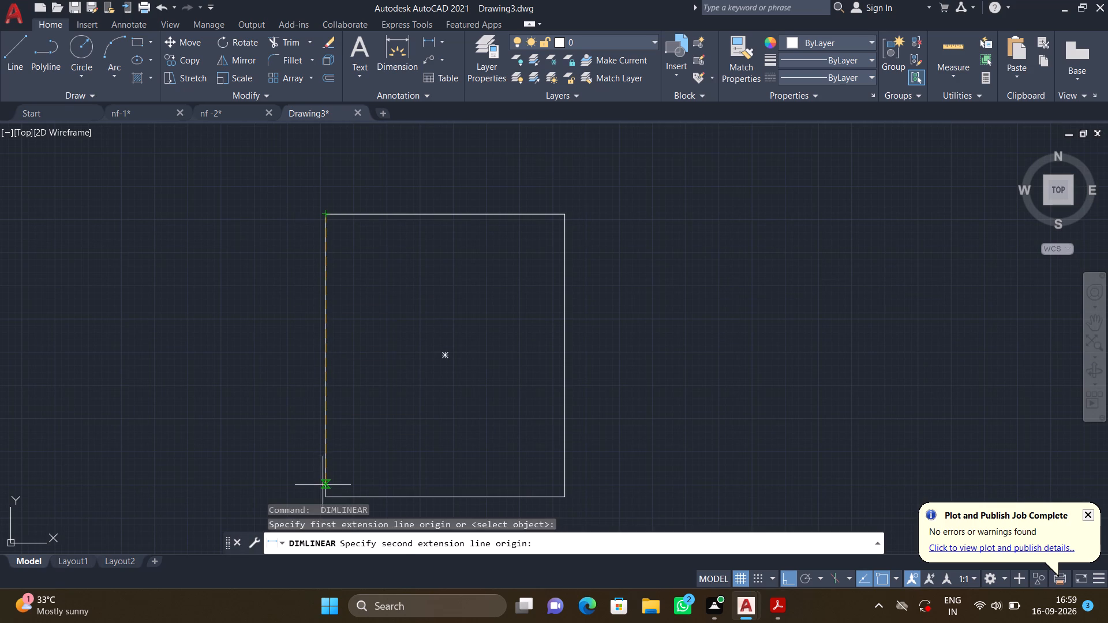
pyautogui.moveTo(317, 472); pyautogui.dragTo(325, 408, button='middle')
pyautogui.click(333, 434)
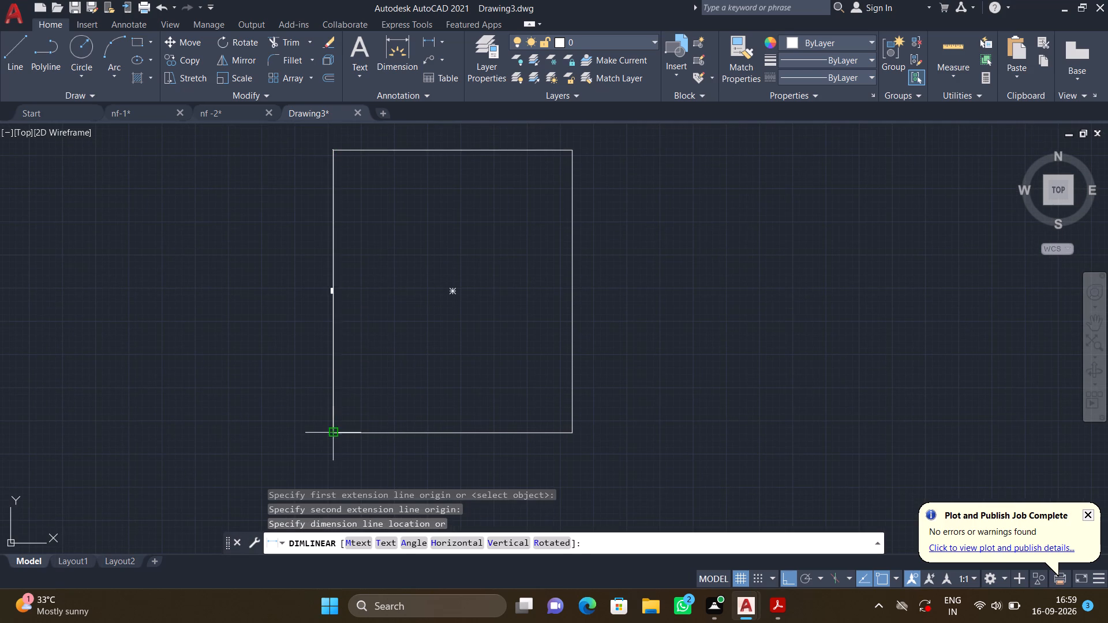
pyautogui.scroll(5, 318, 292)
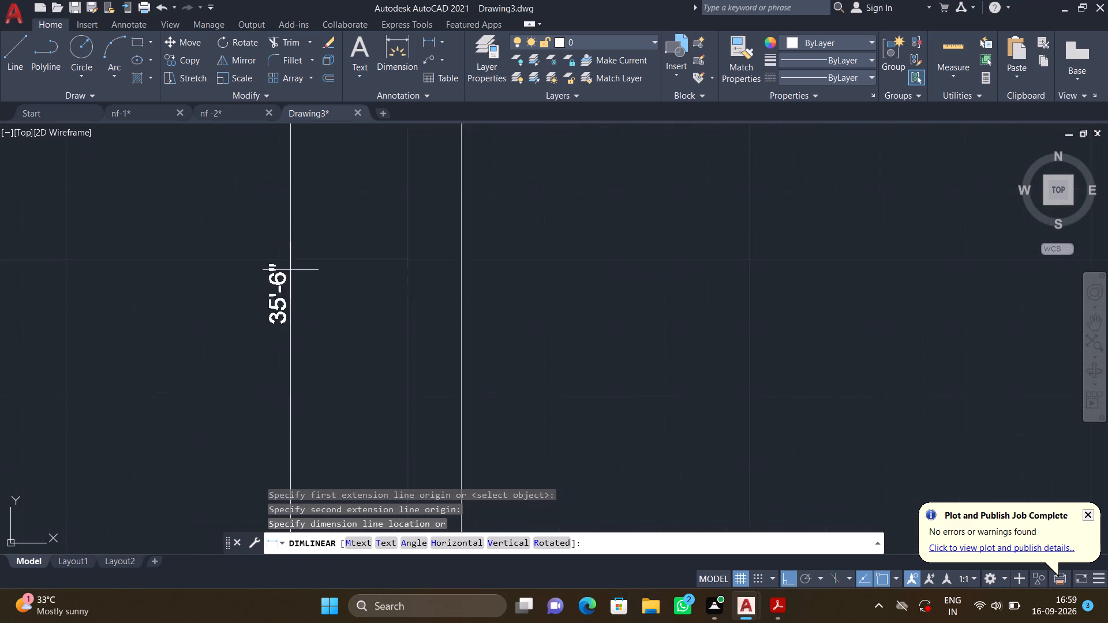
pyautogui.scroll(2, 290, 270)
pyautogui.press('Escape')
# Offset the rectangle 9" inward to form the outer wall thickness.
pyautogui.scroll(-1, 291, 268)
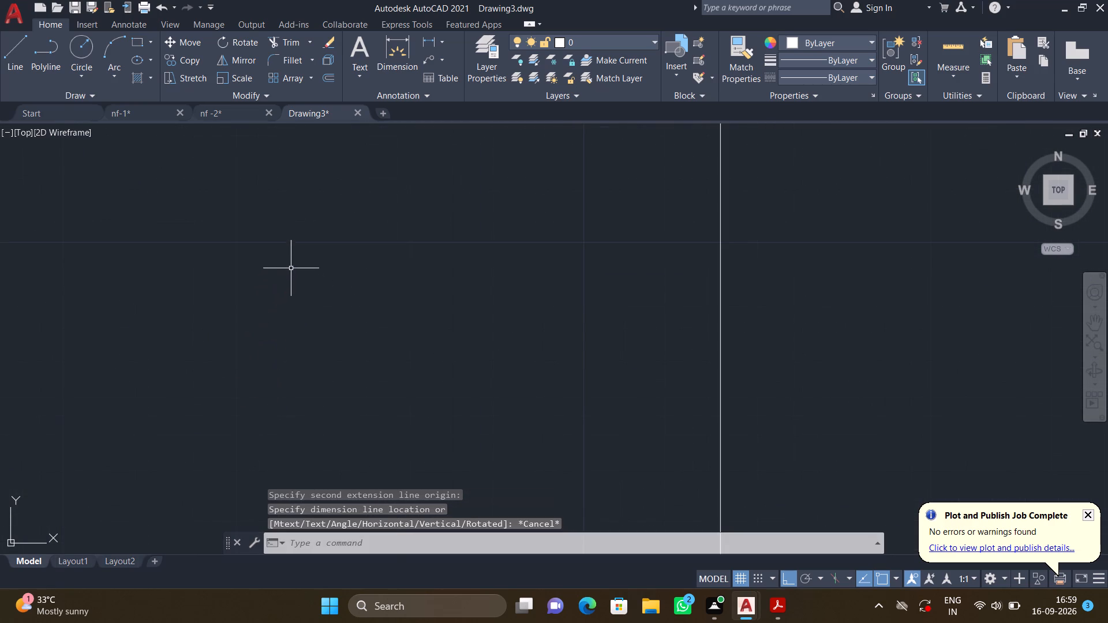
pyautogui.scroll(-3, 291, 268)
pyautogui.scroll(-3, 349, 286)
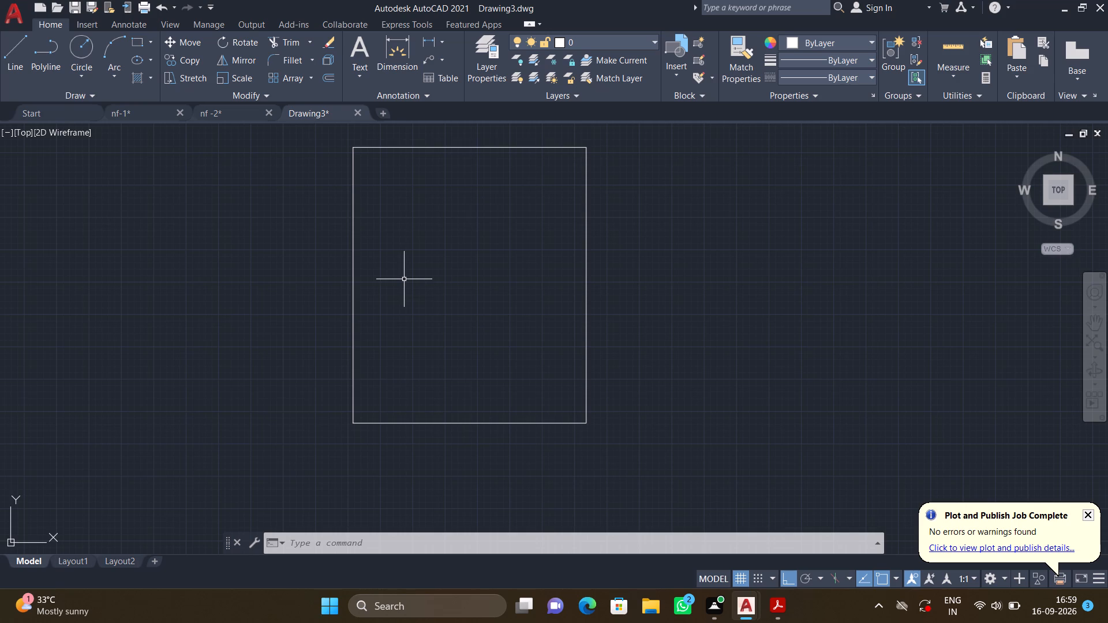
pyautogui.press('o')
pyautogui.press('Return')
pyautogui.press('9')
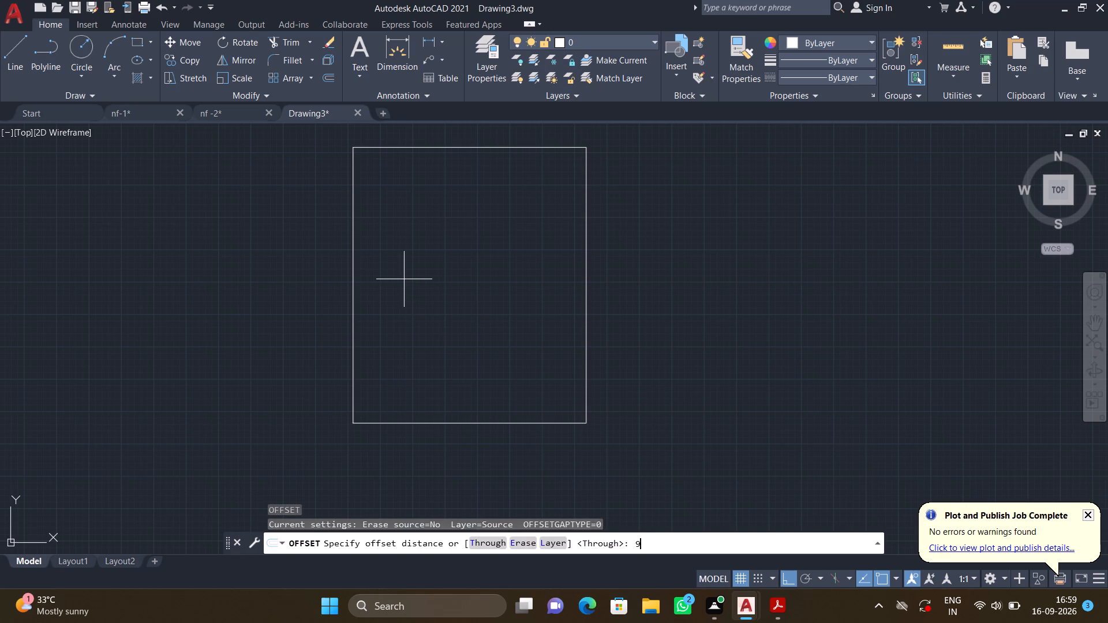
pyautogui.hotkey('shift', '"')
pyautogui.press('Return')
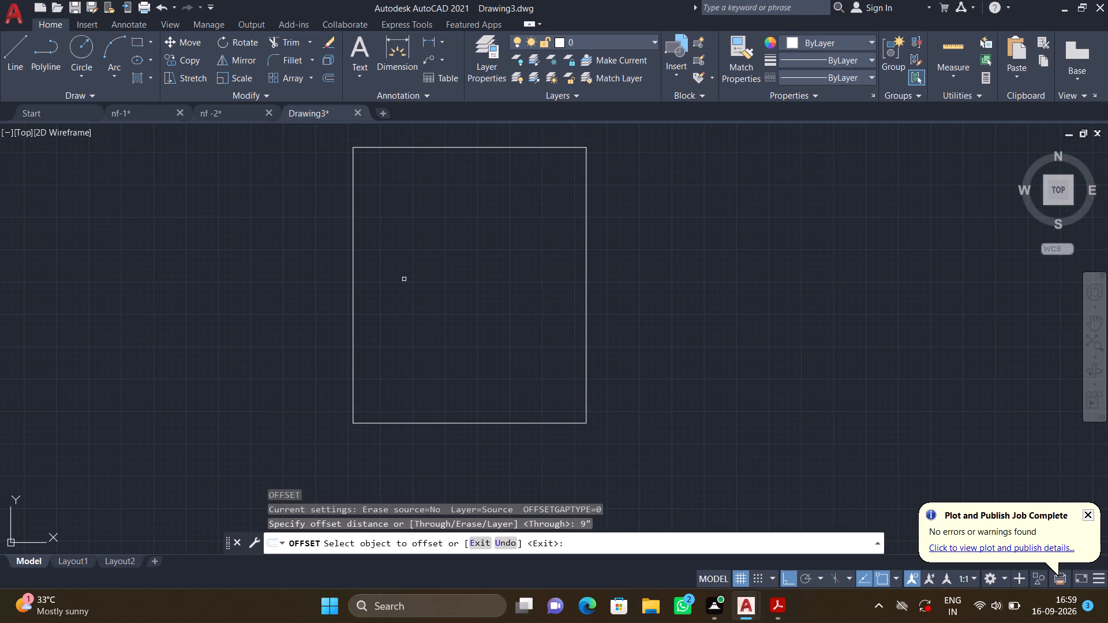
pyautogui.click(440, 148)
pyautogui.click(433, 193)
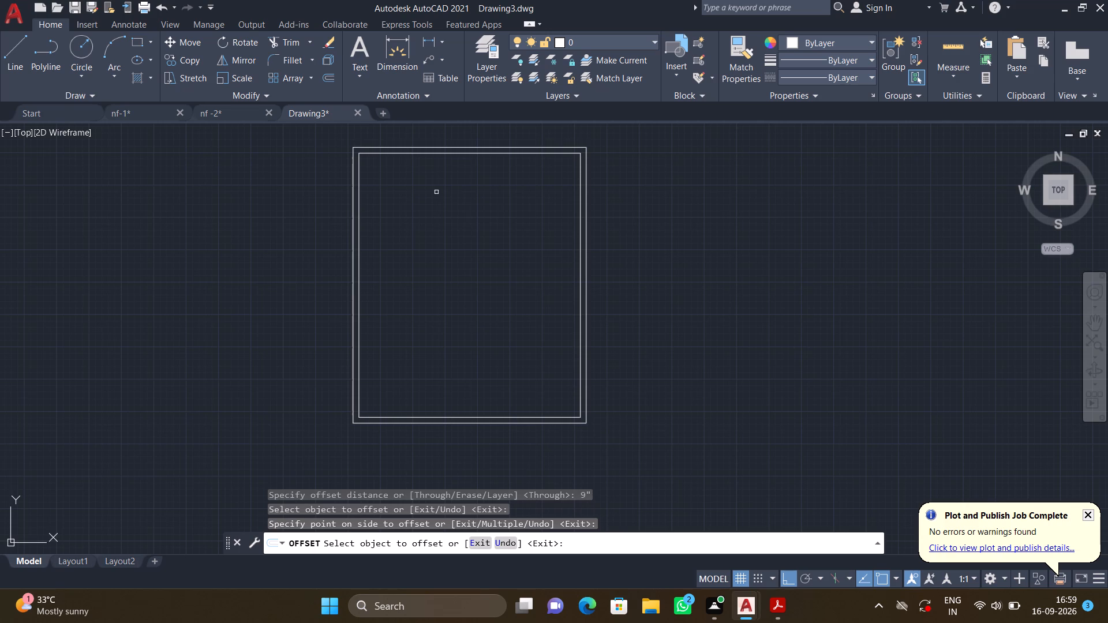
pyautogui.press('Return')
# Explode the inner and outer rectangles into separate lines.
pyautogui.moveTo(433, 192); pyautogui.dragTo(425, 263, button='middle')
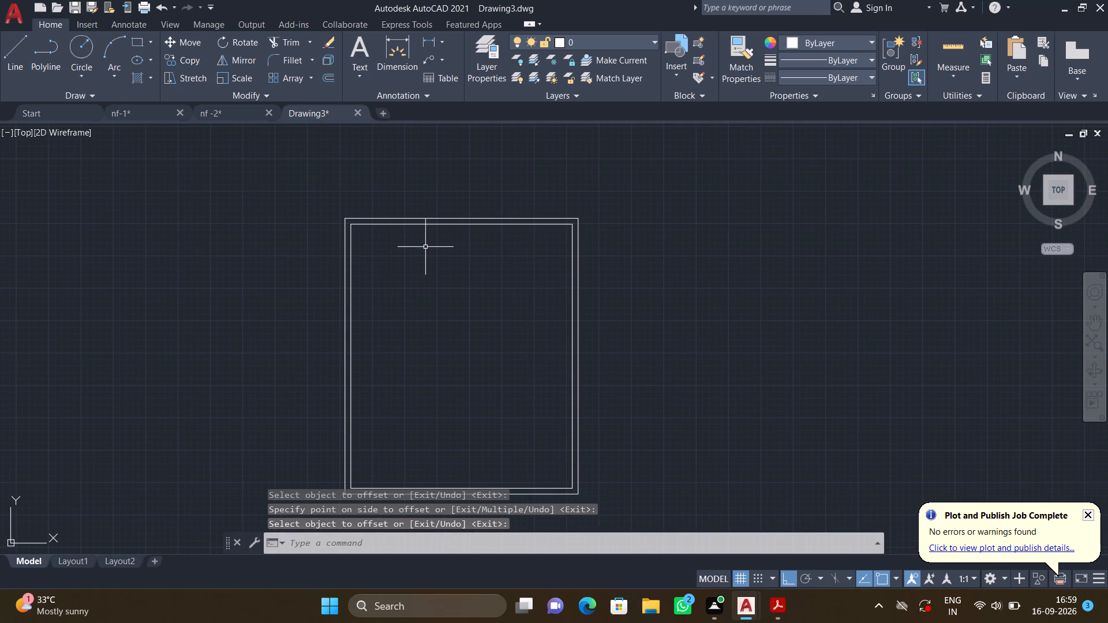
pyautogui.click(448, 224)
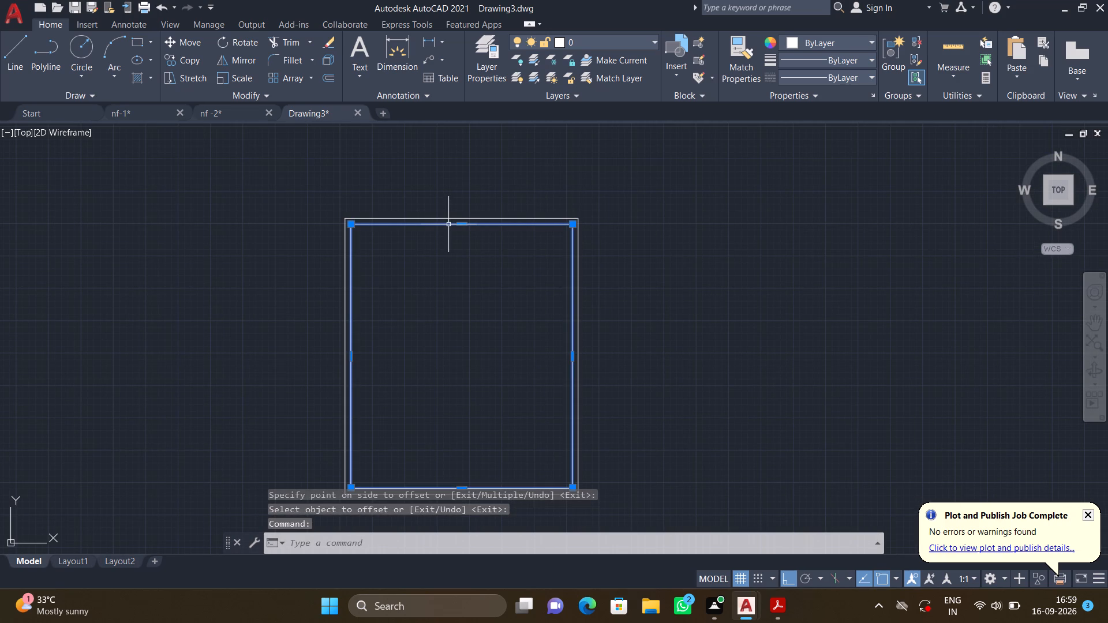
pyautogui.press('x')
pyautogui.press('Return')
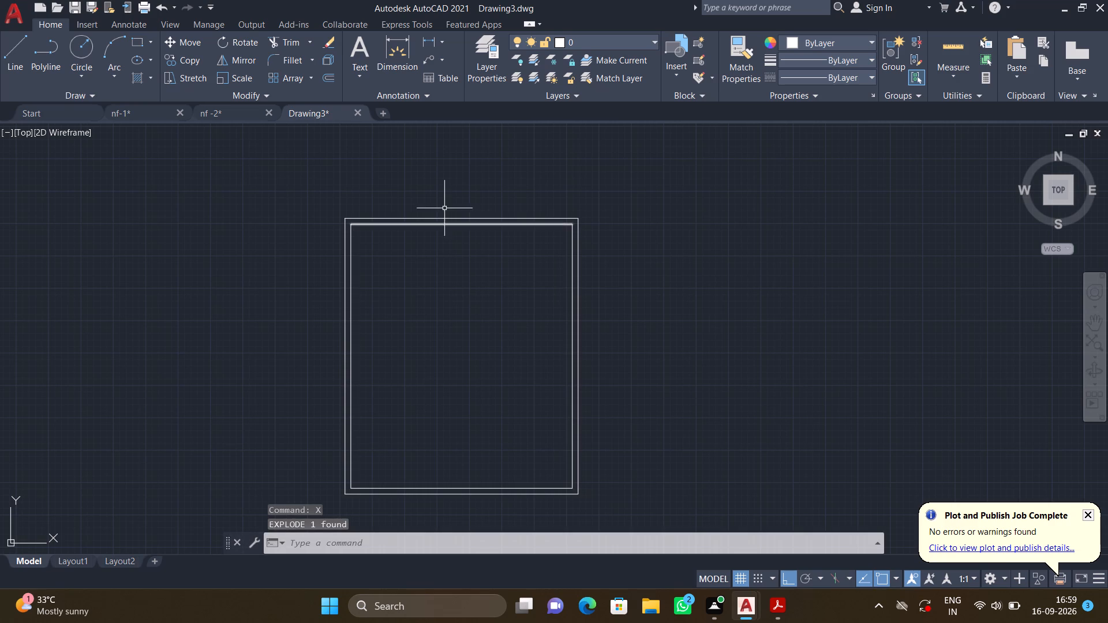
pyautogui.click(447, 217)
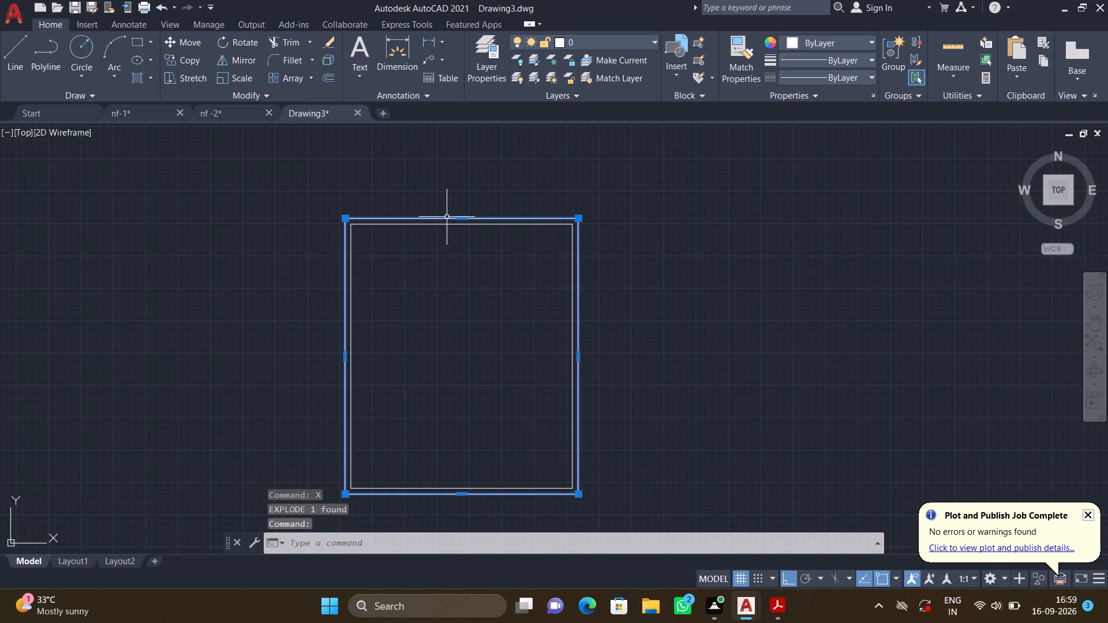
pyautogui.press('x')
pyautogui.press('Return')
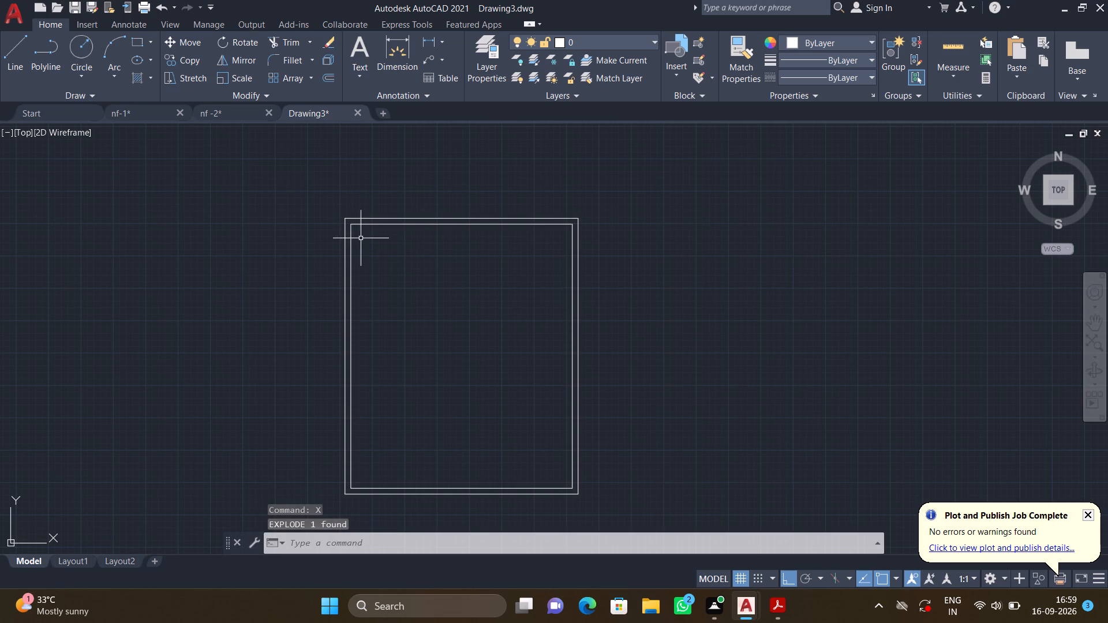
pyautogui.scroll(3, 370, 223)
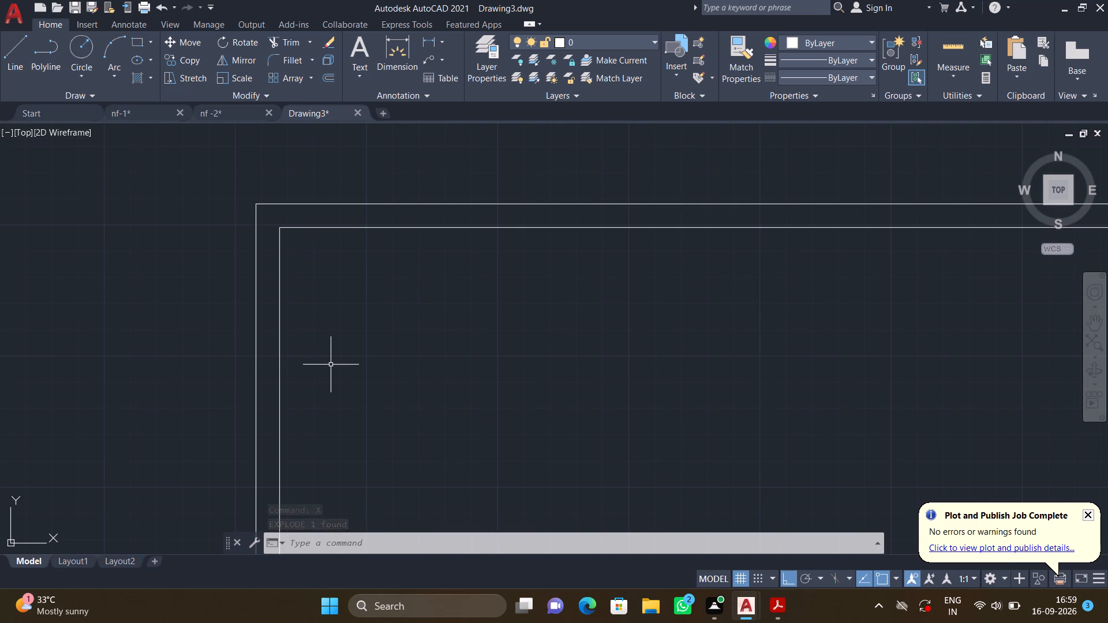
# Offset the inner line of the left outer wall 6'0" into the plan.
pyautogui.press('o')
pyautogui.press('Return')
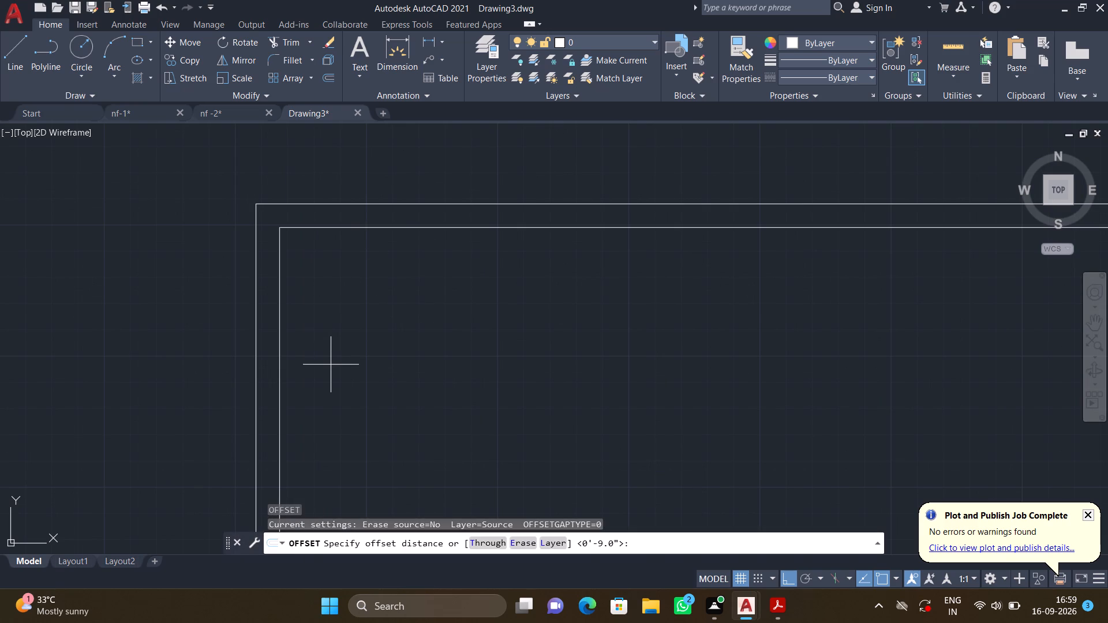
pyautogui.write("6'")
pyautogui.write('0"')
pyautogui.press('Return')
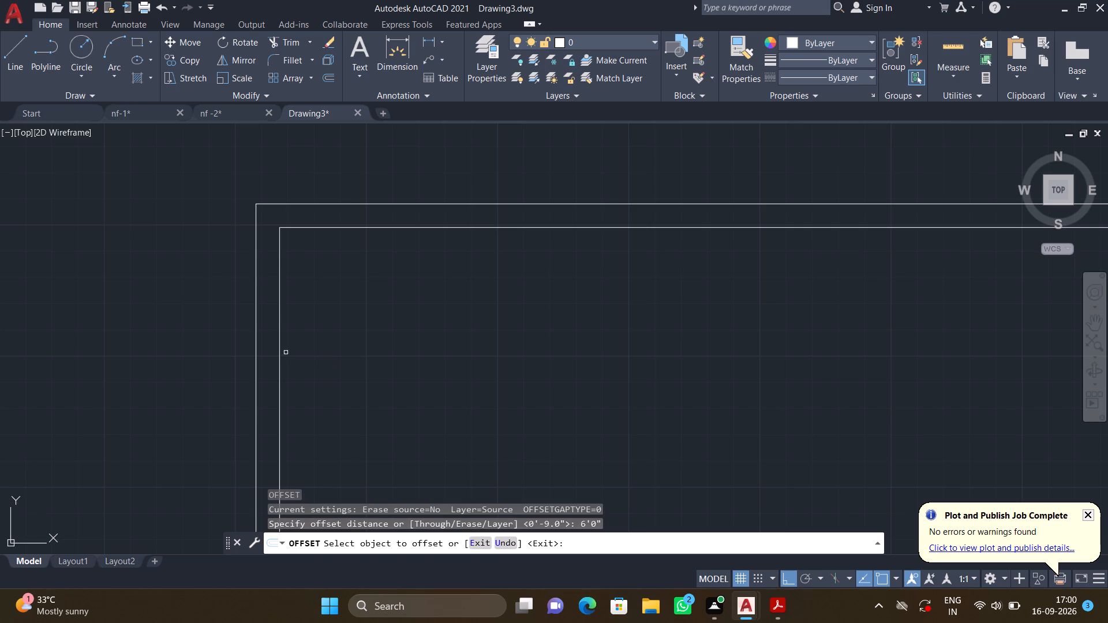
pyautogui.click(279, 345)
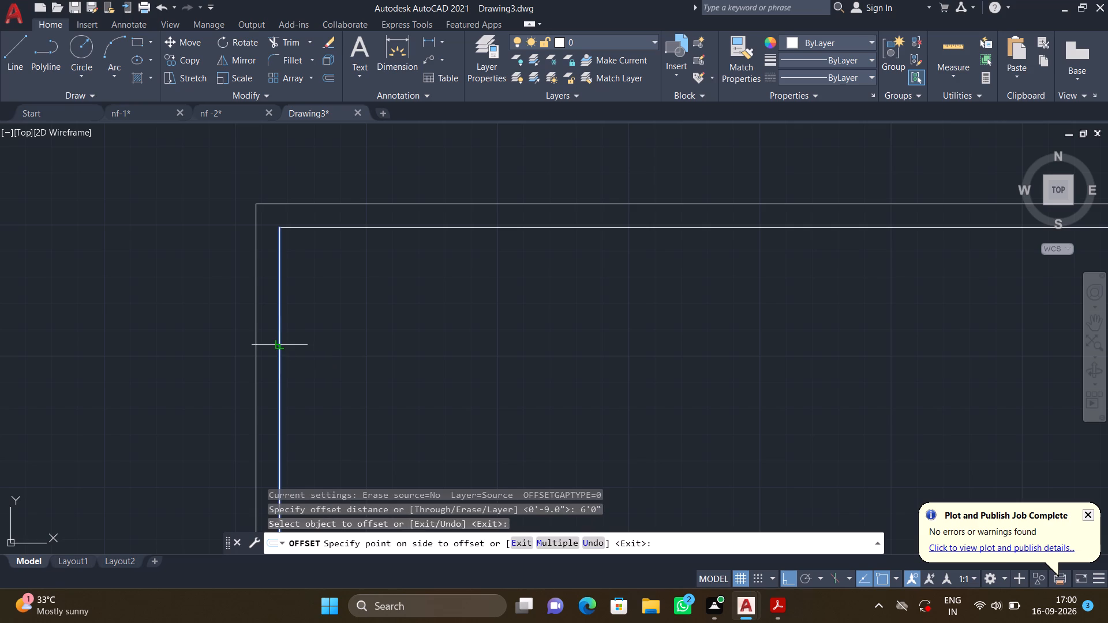
pyautogui.click(403, 355)
pyautogui.press('Return')
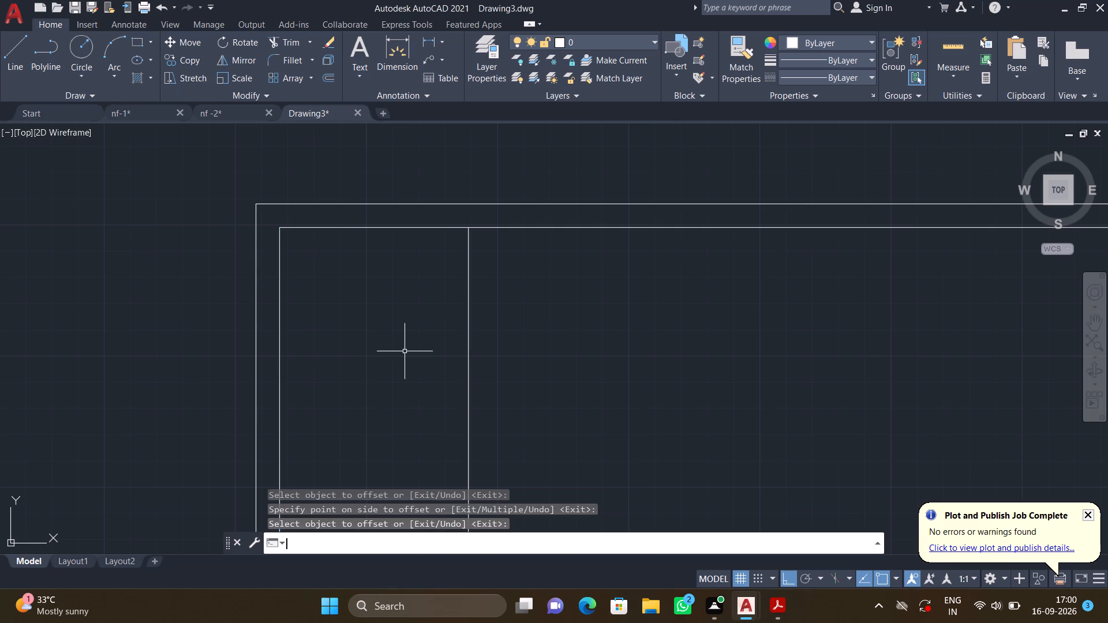
# Offset the inner line of the right outer wall 6'0" into the plan.
pyautogui.scroll(-1, 405, 351)
pyautogui.scroll(-2, 475, 356)
pyautogui.scroll(-3, 544, 381)
pyautogui.scroll(-4, 729, 273)
pyautogui.moveTo(740, 291); pyautogui.dragTo(422, 303, button='middle')
pyautogui.scroll(3, 439, 316)
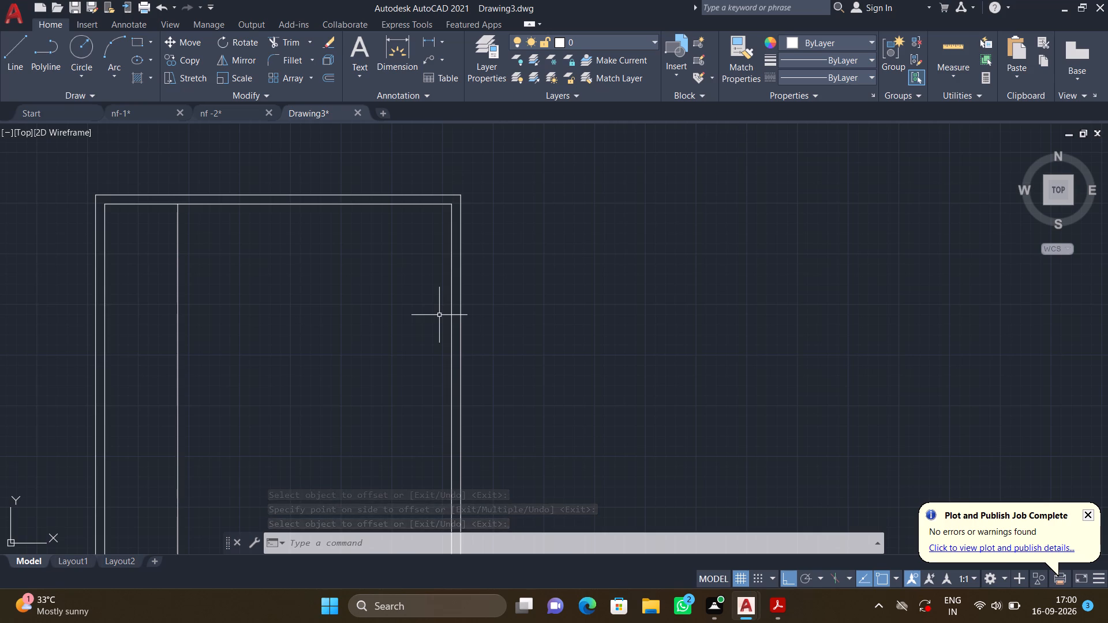
pyautogui.press('o')
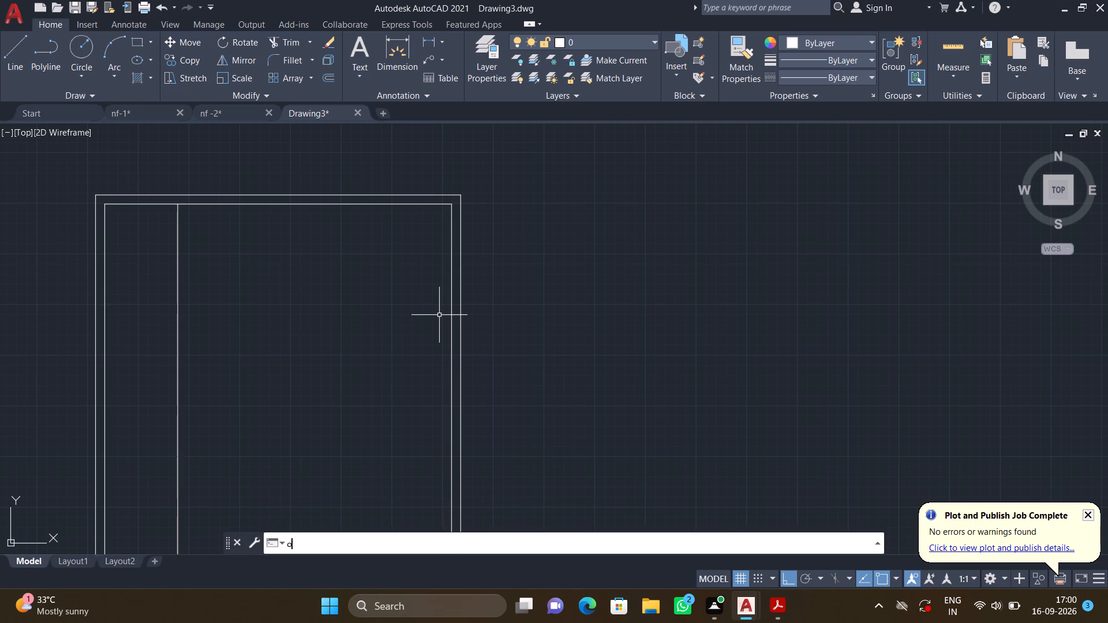
pyautogui.press('Return')
pyautogui.write("6'")
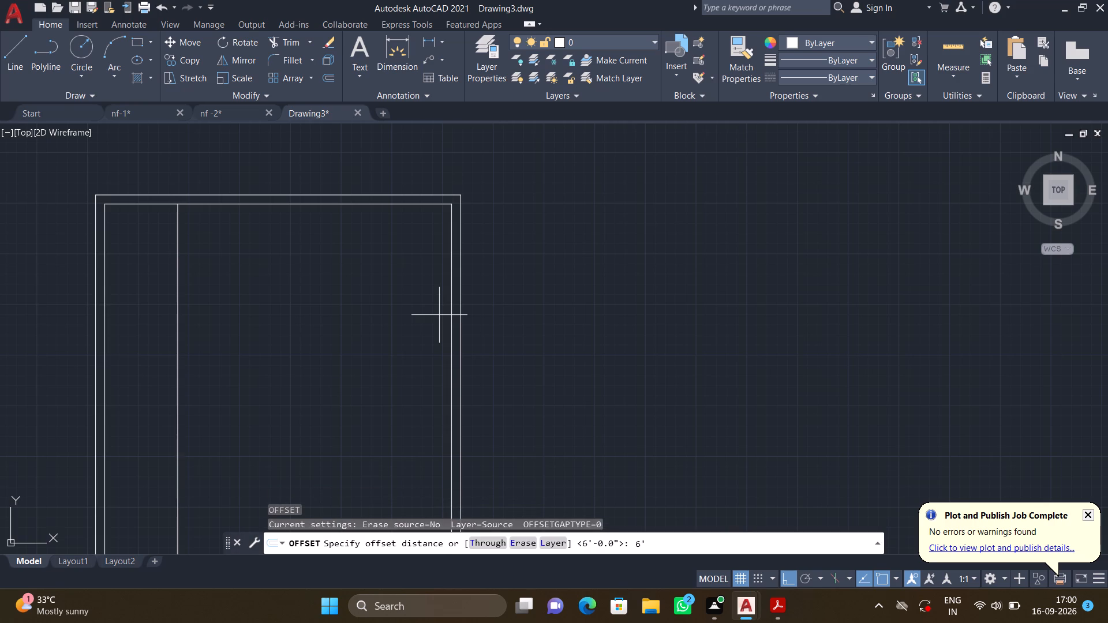
pyautogui.write('0"')
pyautogui.press('Return')
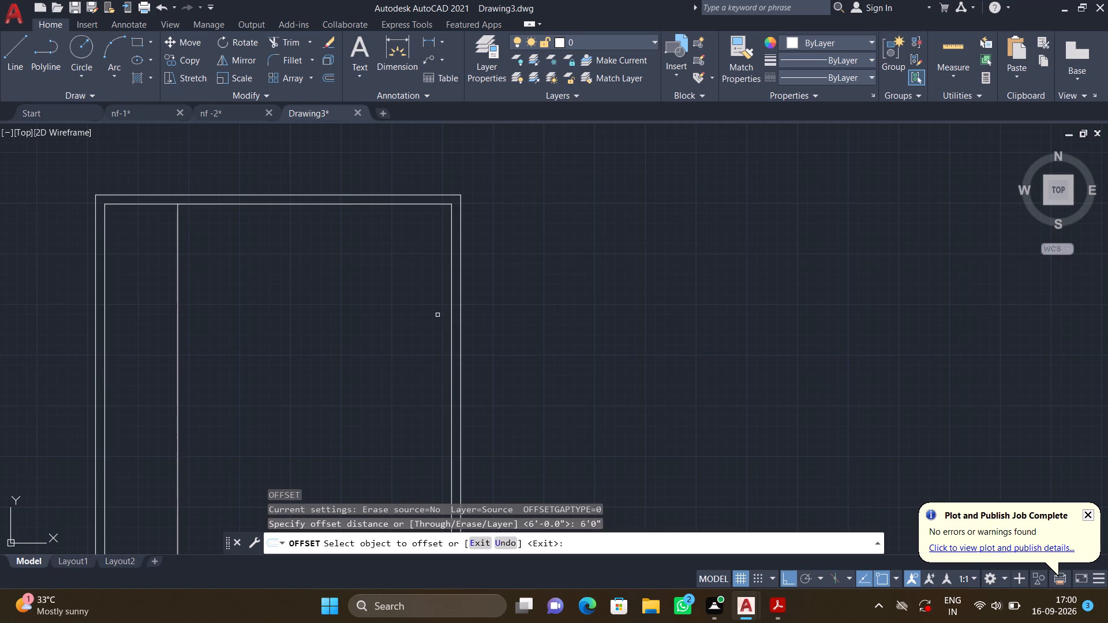
pyautogui.click(452, 313)
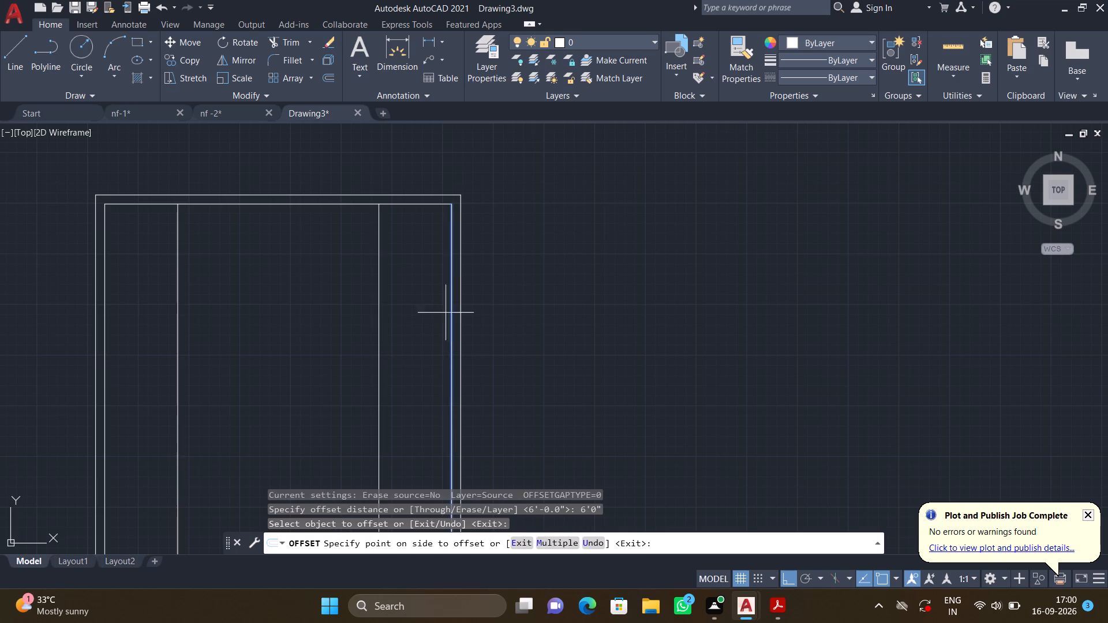
pyautogui.click(387, 314)
pyautogui.press('Return')
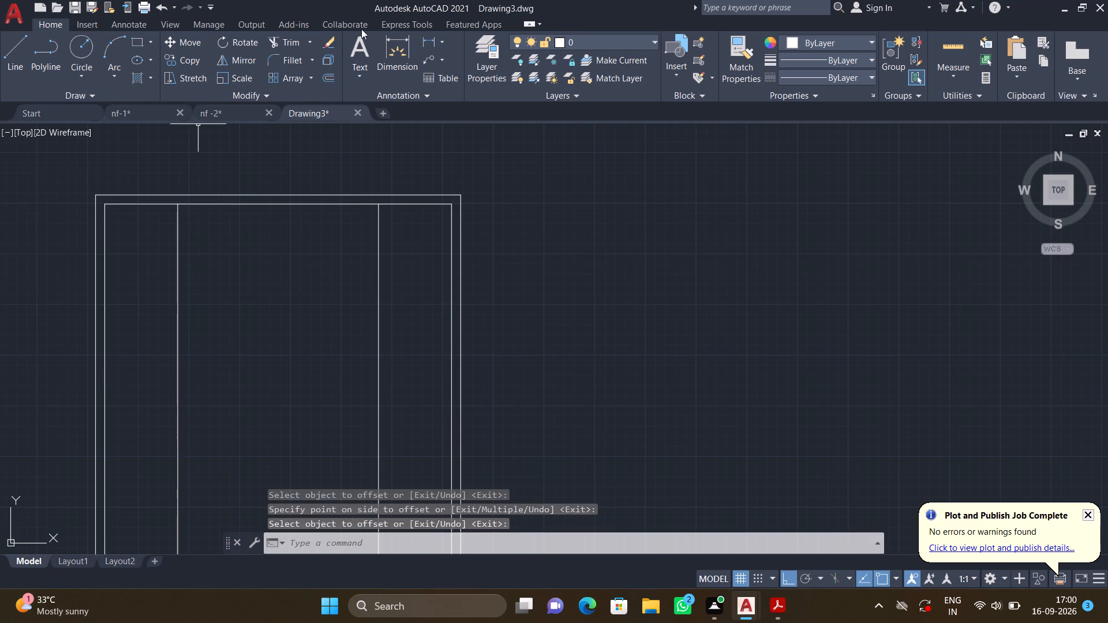
# Check the distance between the two new vertical lines with a temporary linear dimension at their top ends.
pyautogui.click(441, 39)
pyautogui.click(451, 62)
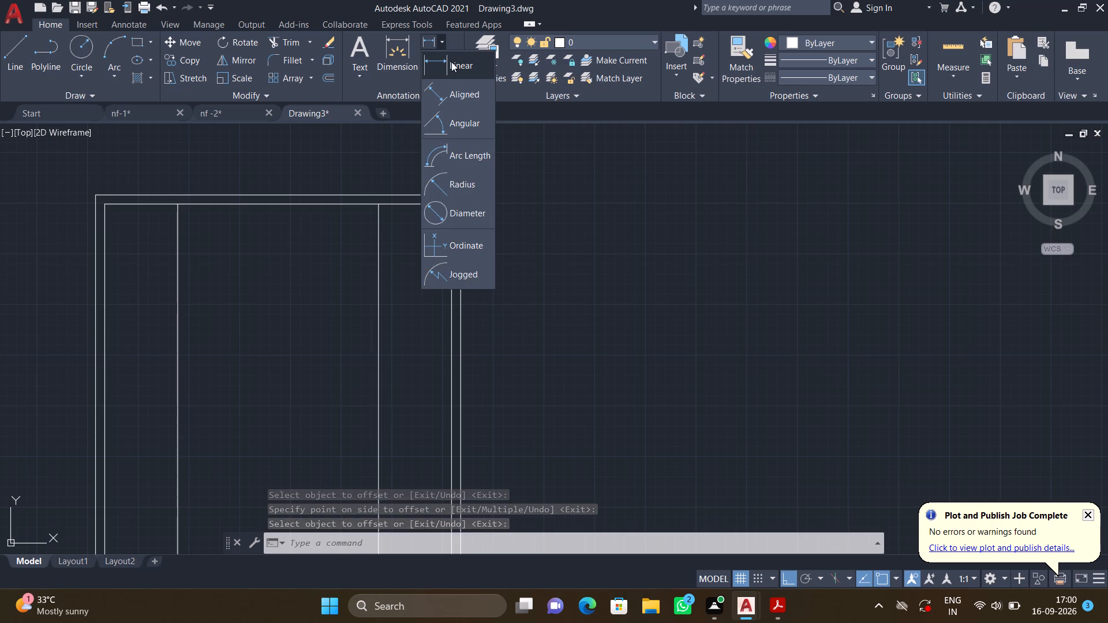
pyautogui.scroll(2, 186, 216)
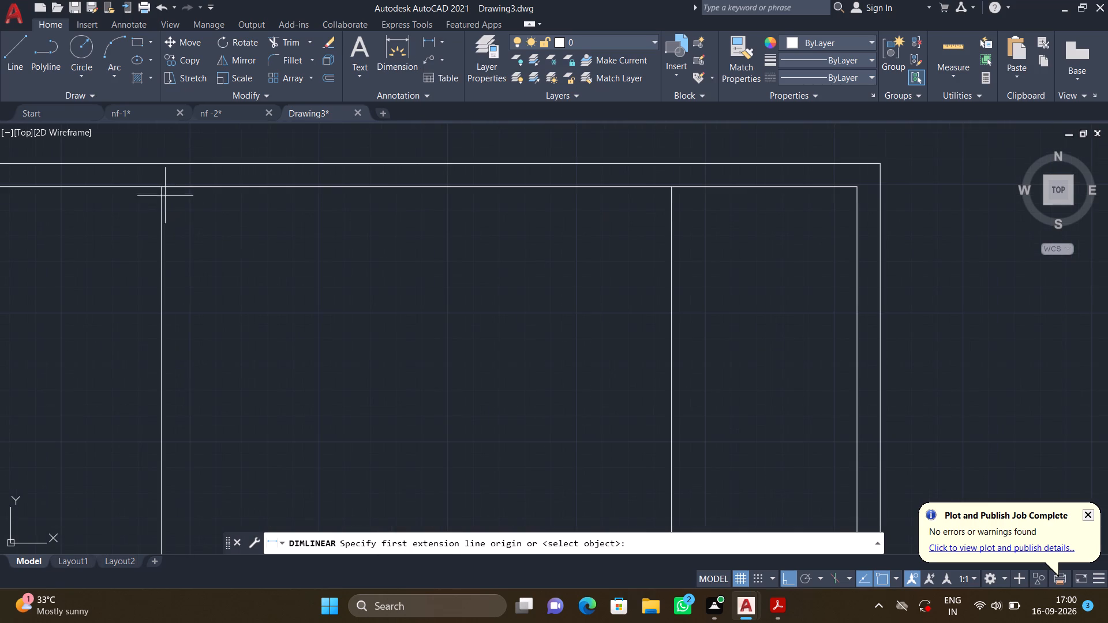
pyautogui.click(160, 187)
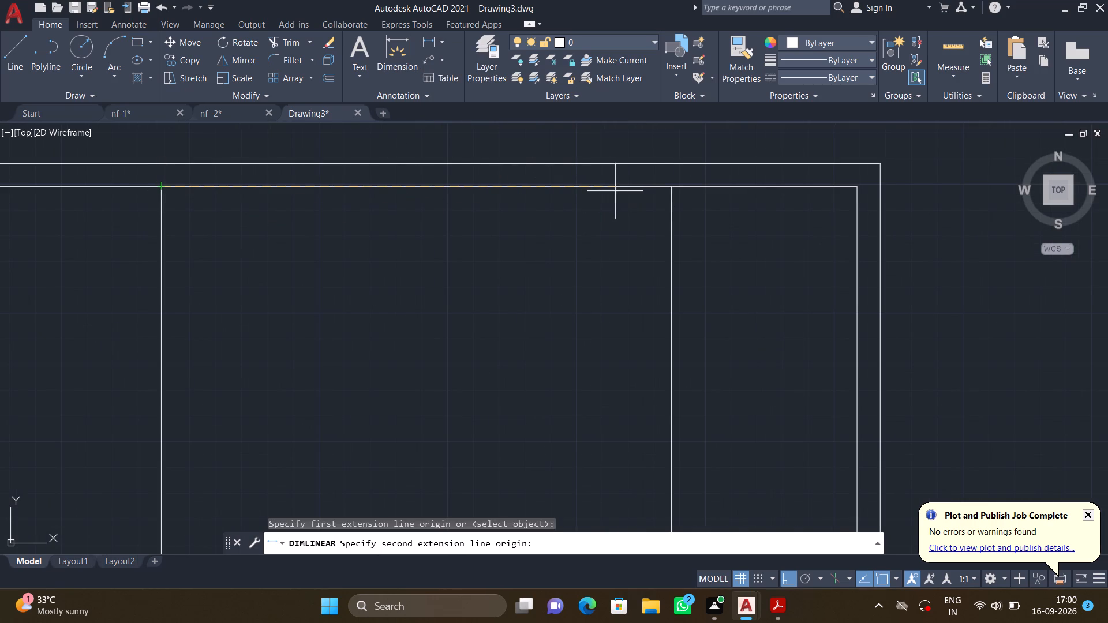
pyautogui.click(671, 186)
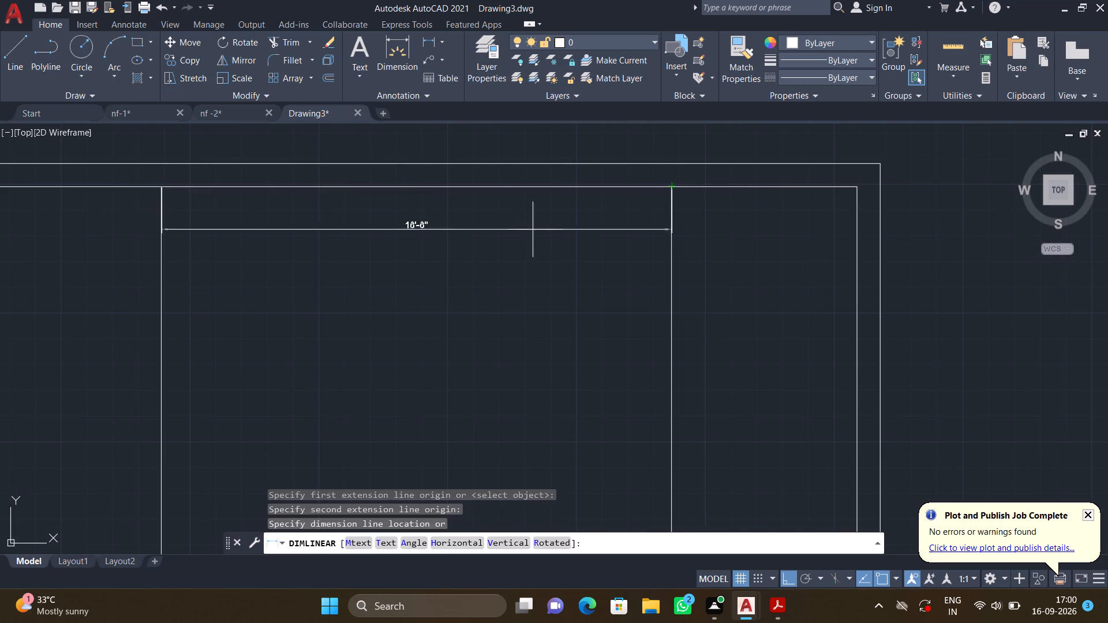
pyautogui.scroll(4, 408, 259)
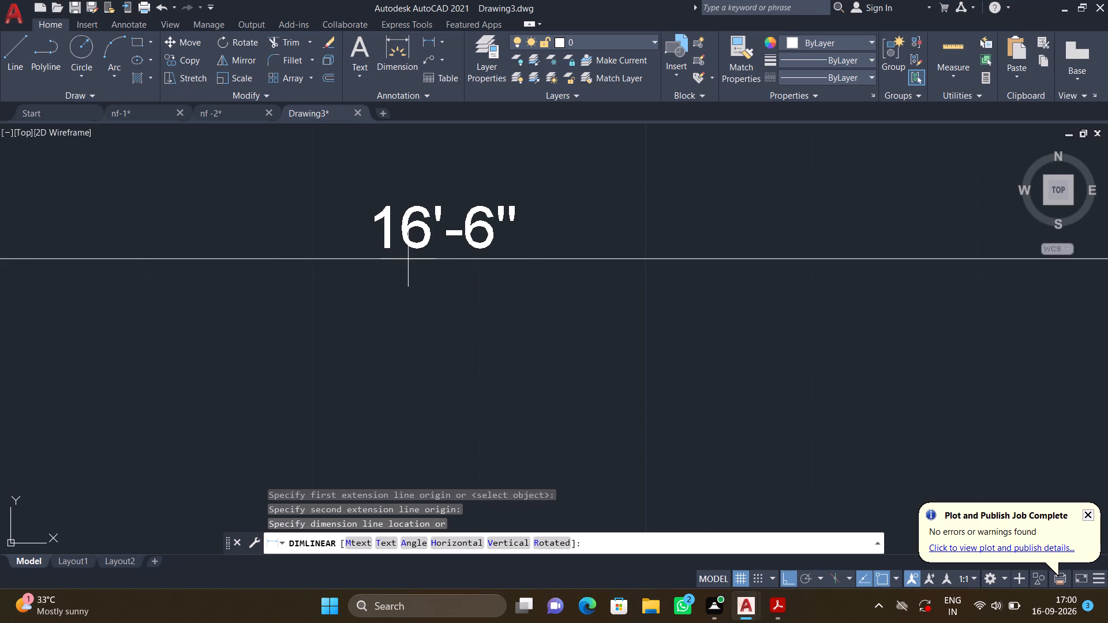
pyautogui.press('Escape')
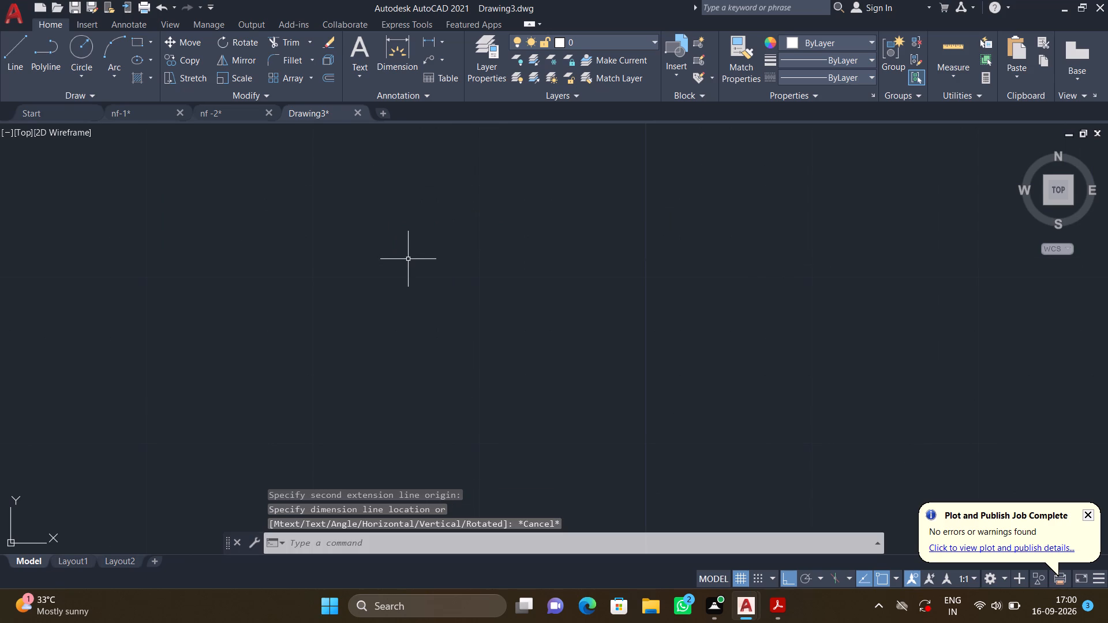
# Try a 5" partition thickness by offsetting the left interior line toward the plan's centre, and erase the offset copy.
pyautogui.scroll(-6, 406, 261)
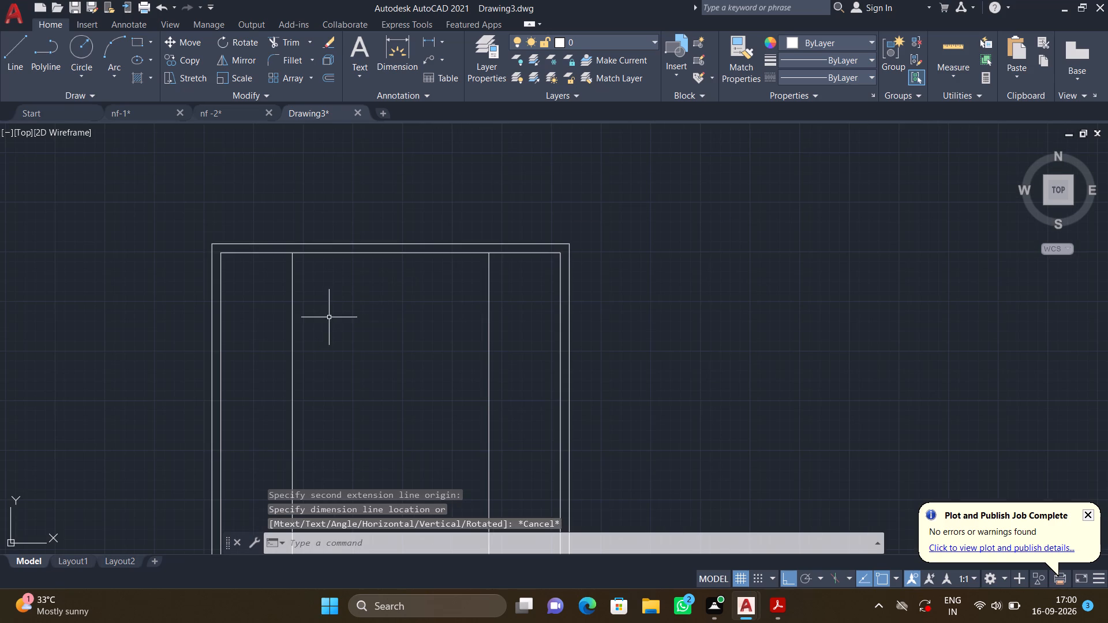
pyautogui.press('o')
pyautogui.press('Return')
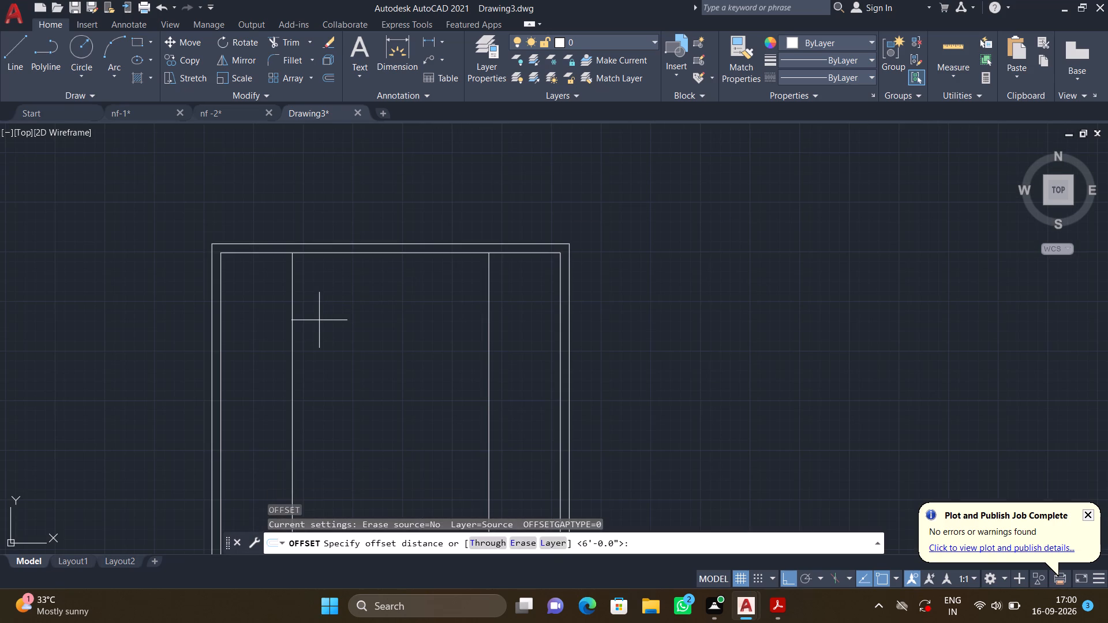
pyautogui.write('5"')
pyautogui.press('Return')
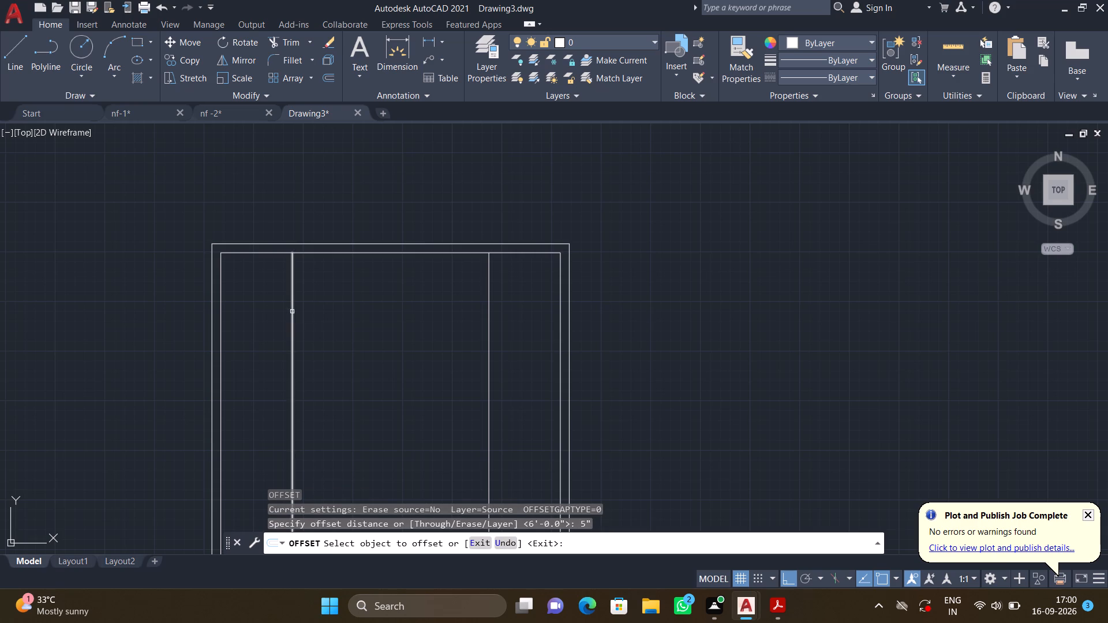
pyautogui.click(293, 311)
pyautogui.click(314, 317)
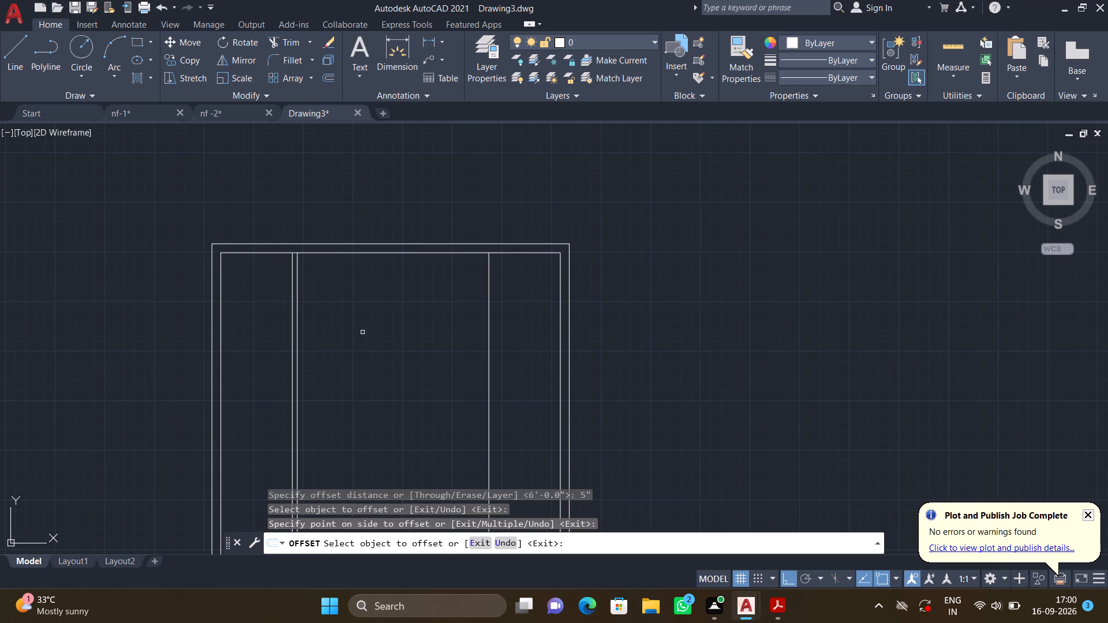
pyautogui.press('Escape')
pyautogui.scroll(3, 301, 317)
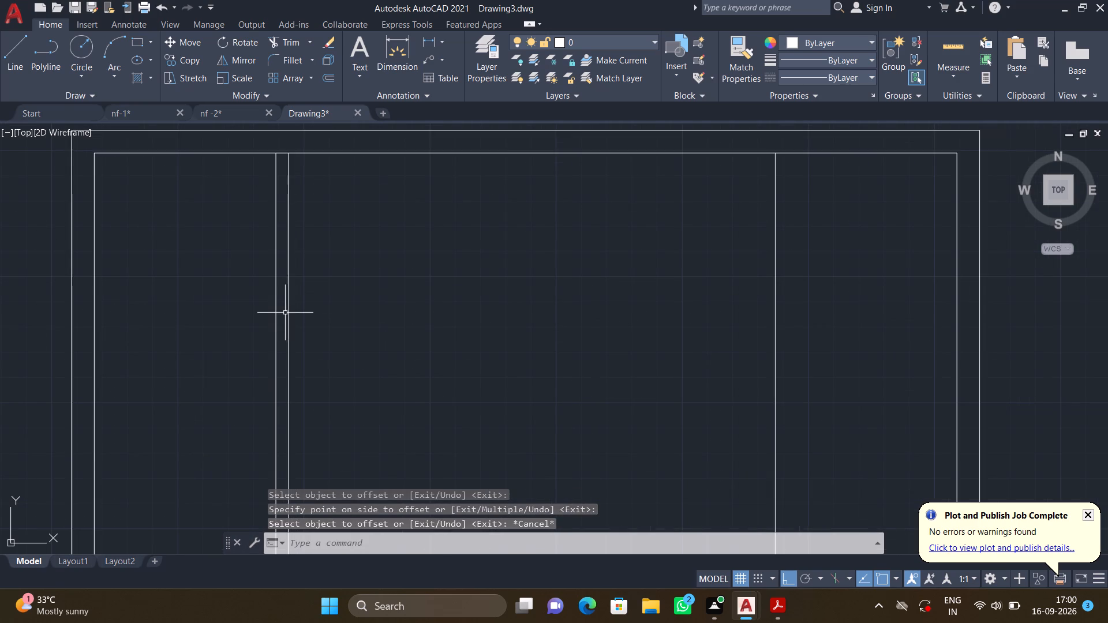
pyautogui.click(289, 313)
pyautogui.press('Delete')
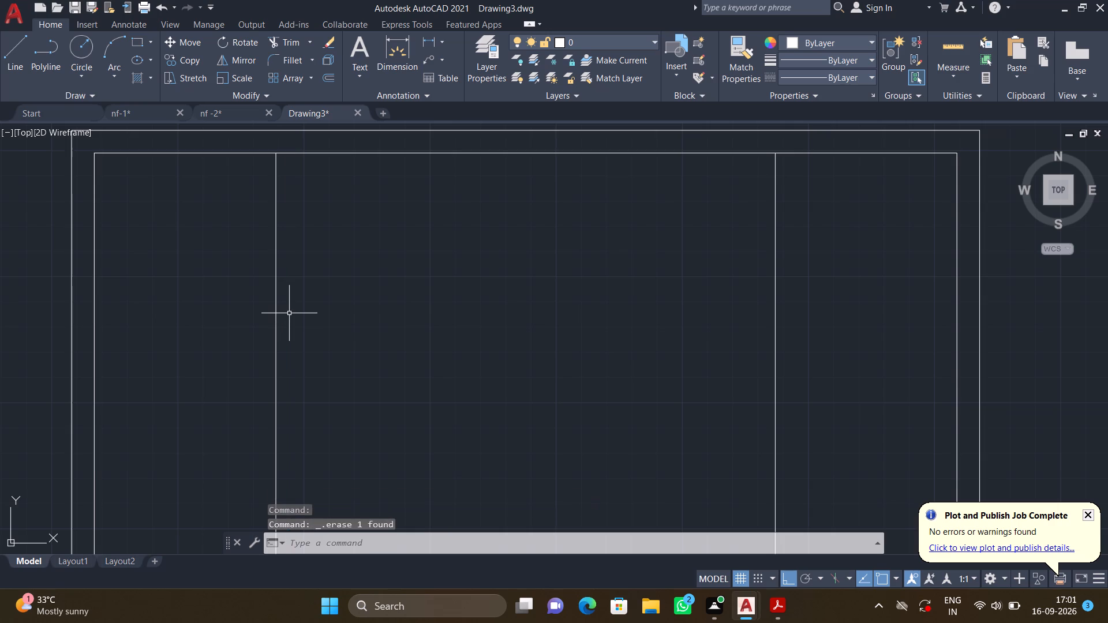
# Offset the left and right interior lines 6" toward the plan's centre to form the two partition walls.
pyautogui.press('o')
pyautogui.press('Return')
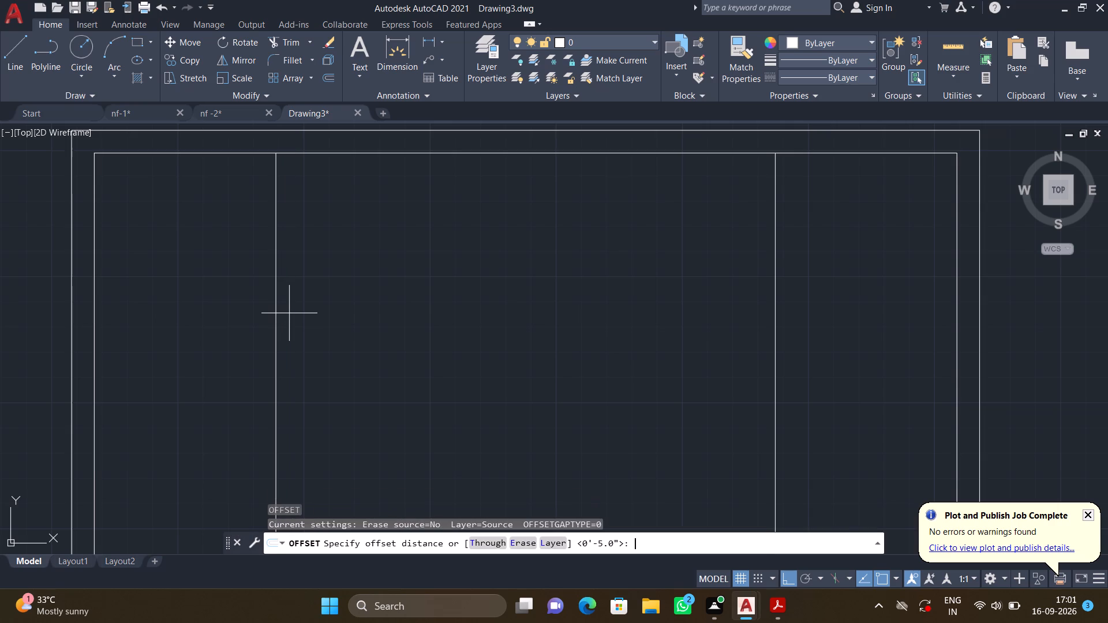
pyautogui.write('6"')
pyautogui.press('Return')
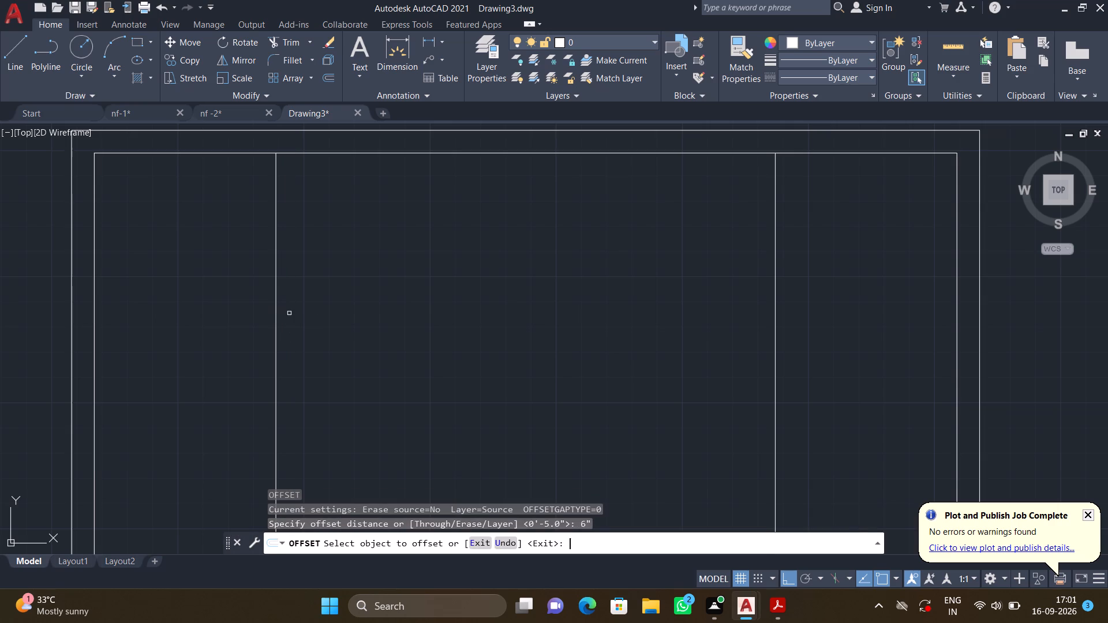
pyautogui.click(275, 304)
pyautogui.moveTo(302, 310); pyautogui.dragTo(313, 307)
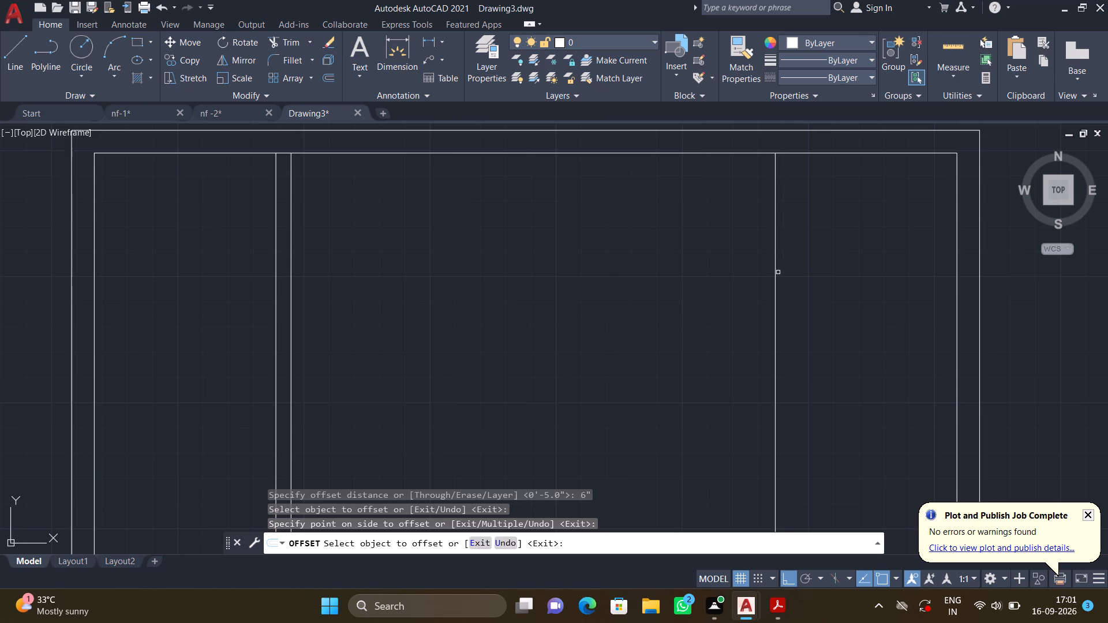
pyautogui.click(778, 269)
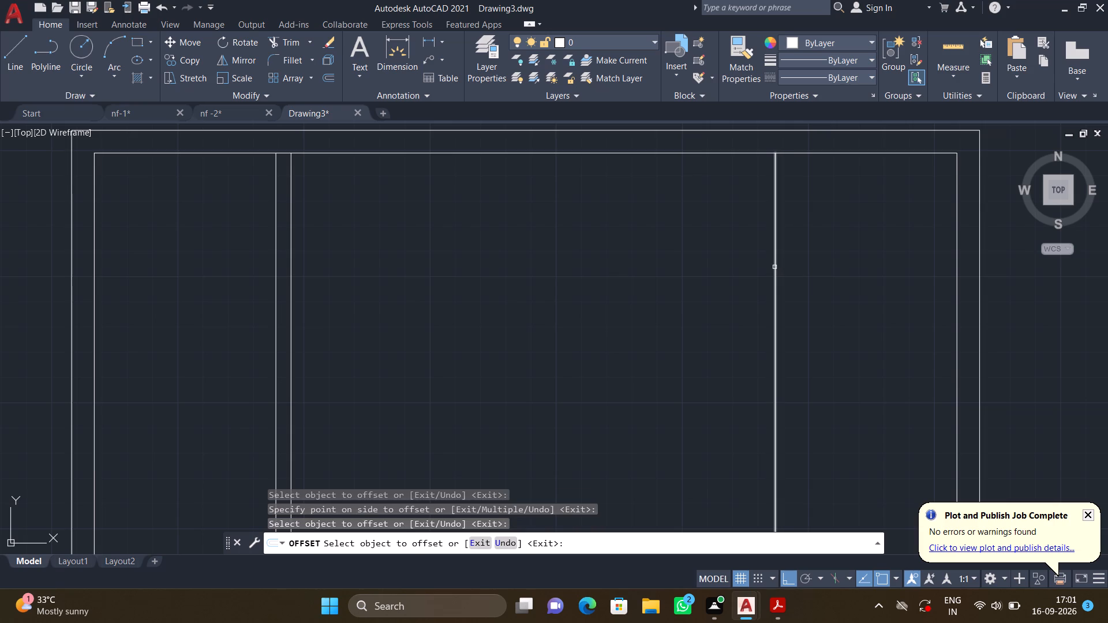
pyautogui.click(774, 267)
pyautogui.click(716, 277)
pyautogui.press('Return')
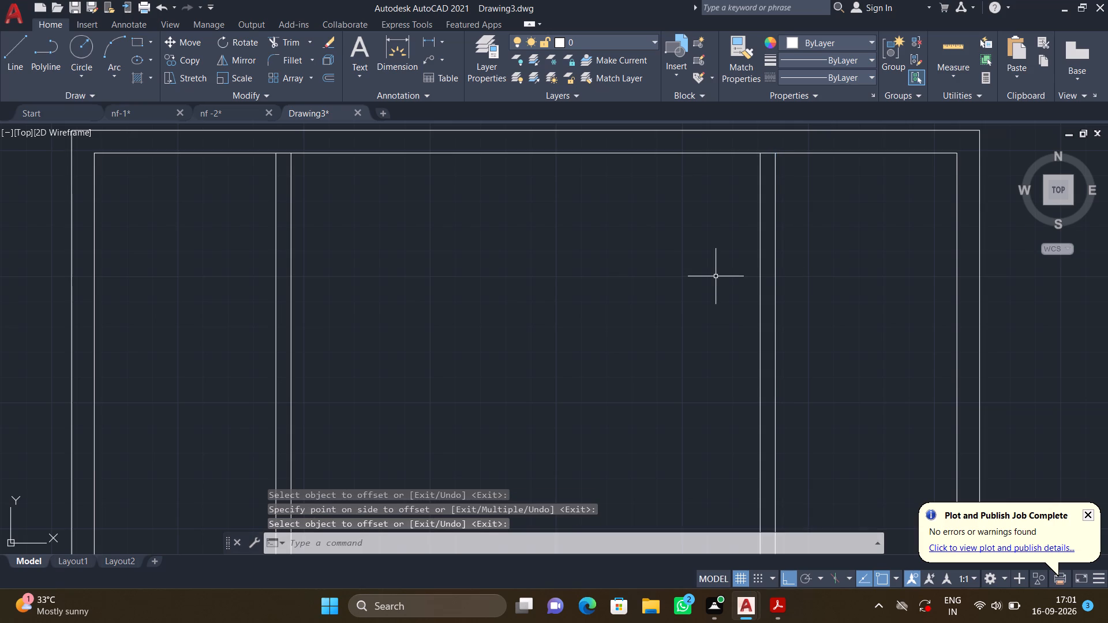
# Check the clear width between the two partition walls' inner faces with a temporary linear dimension.
pyautogui.click(441, 40)
pyautogui.click(445, 65)
pyautogui.moveTo(317, 201); pyautogui.dragTo(292, 321, button='middle')
pyautogui.moveTo(262, 269); pyautogui.dragTo(267, 269)
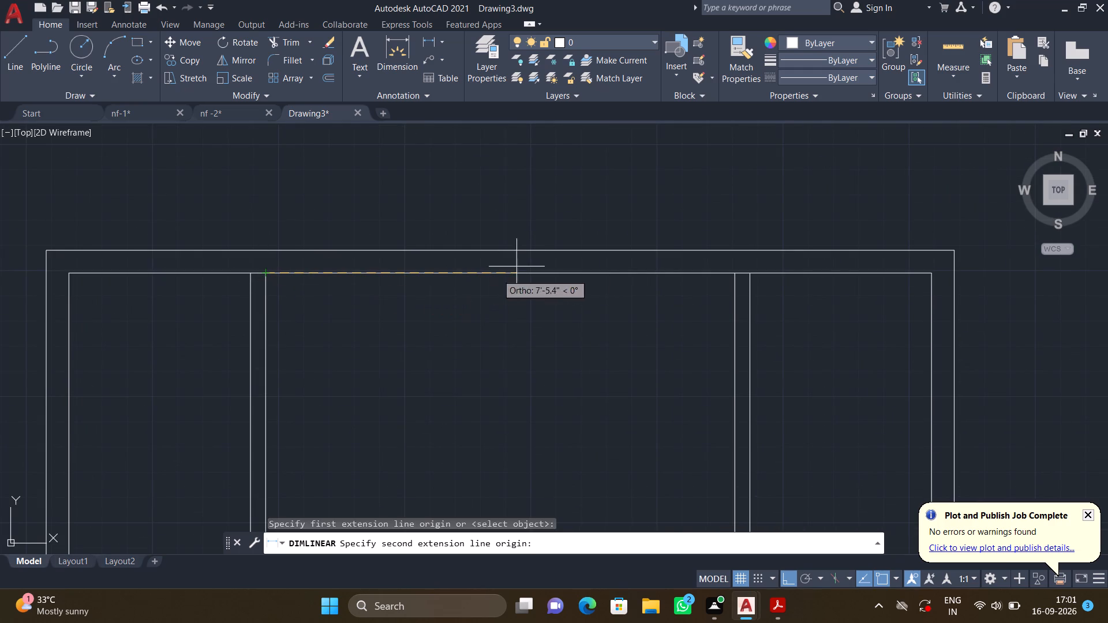
pyautogui.click(733, 276)
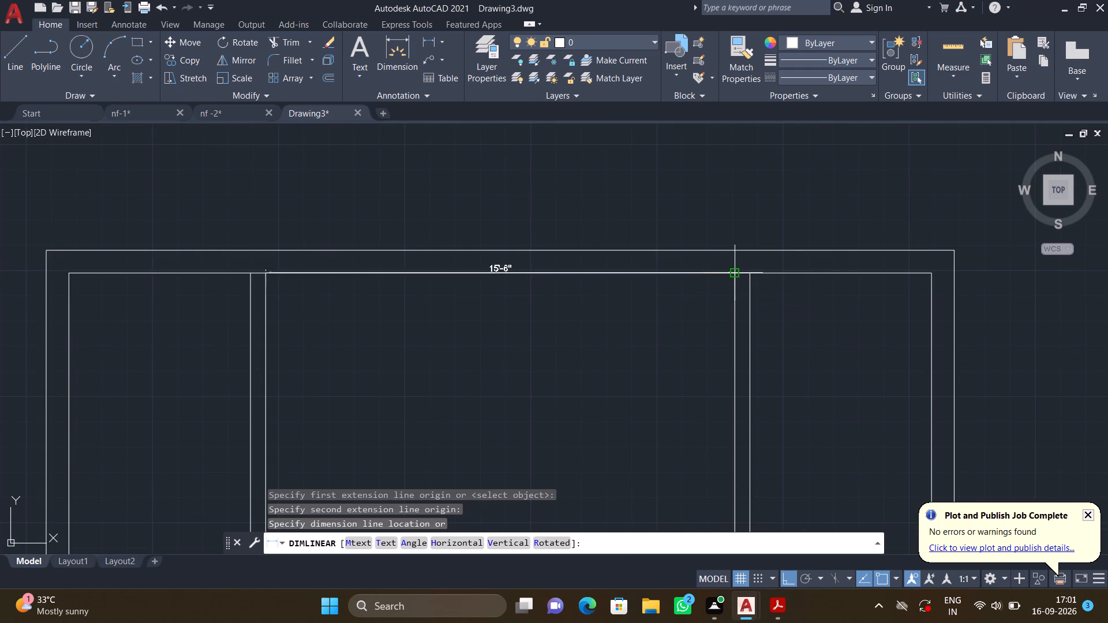
pyautogui.scroll(2, 488, 373)
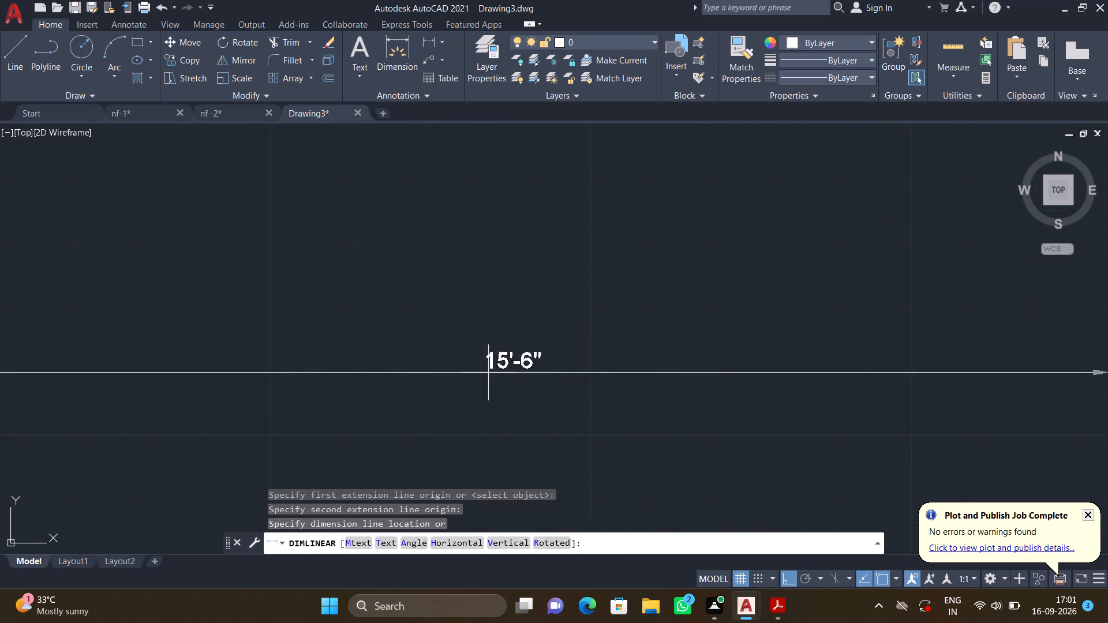
pyautogui.scroll(2, 488, 373)
pyautogui.press('Escape')
pyautogui.press('`')
pyautogui.scroll(-5, 488, 373)
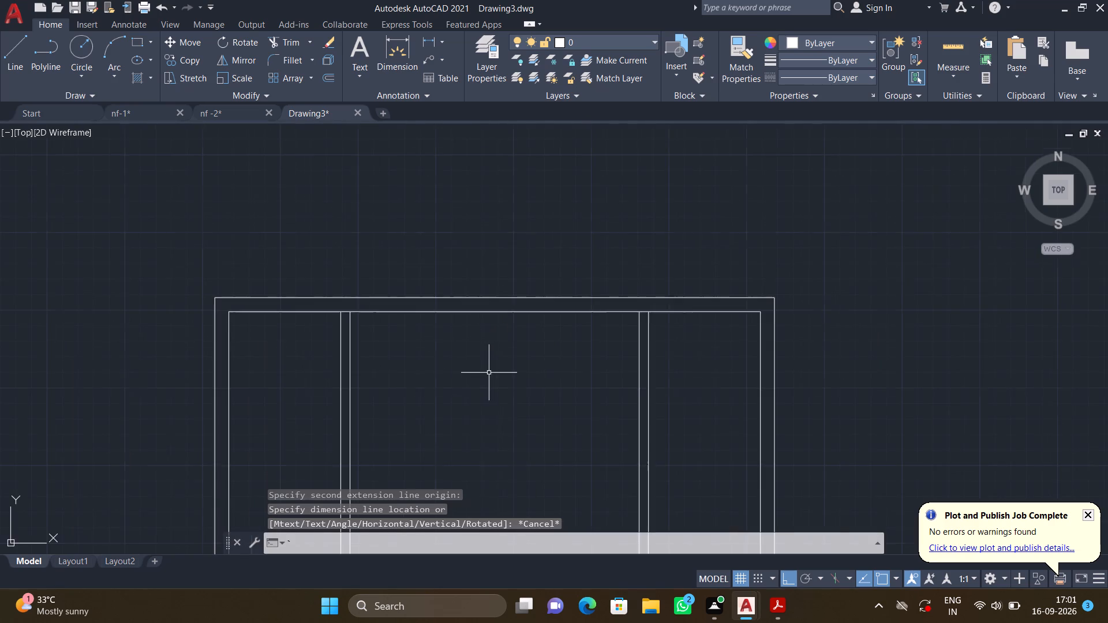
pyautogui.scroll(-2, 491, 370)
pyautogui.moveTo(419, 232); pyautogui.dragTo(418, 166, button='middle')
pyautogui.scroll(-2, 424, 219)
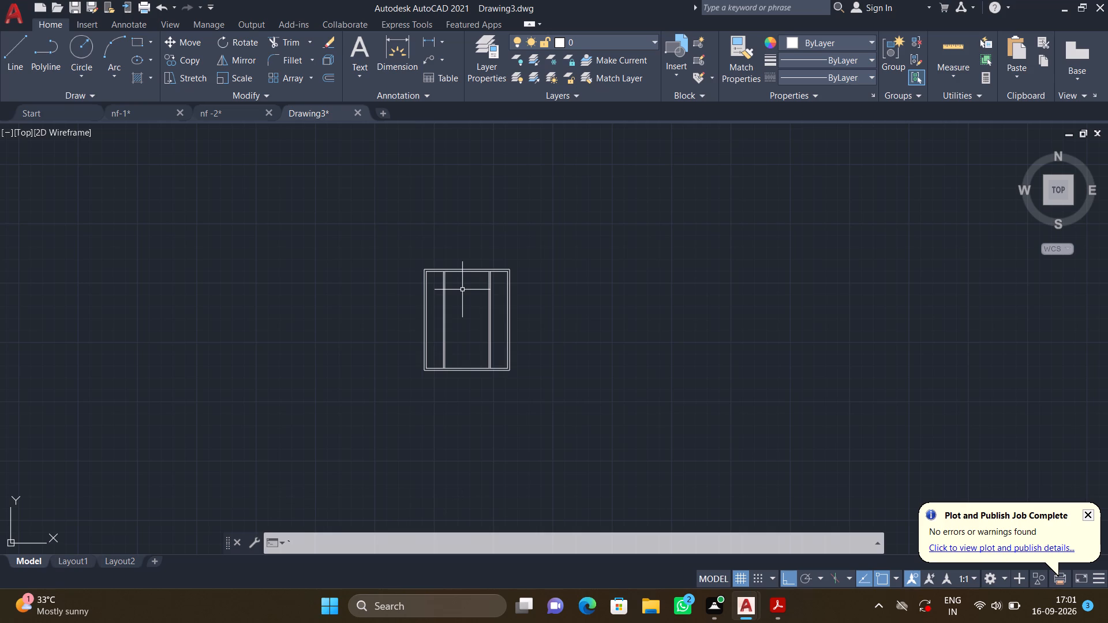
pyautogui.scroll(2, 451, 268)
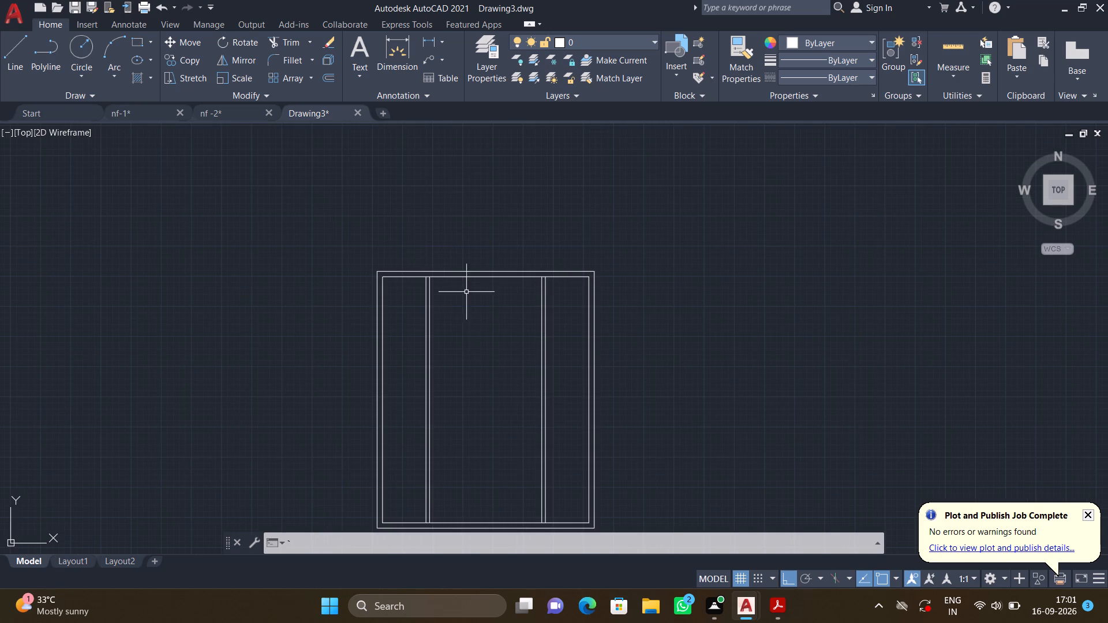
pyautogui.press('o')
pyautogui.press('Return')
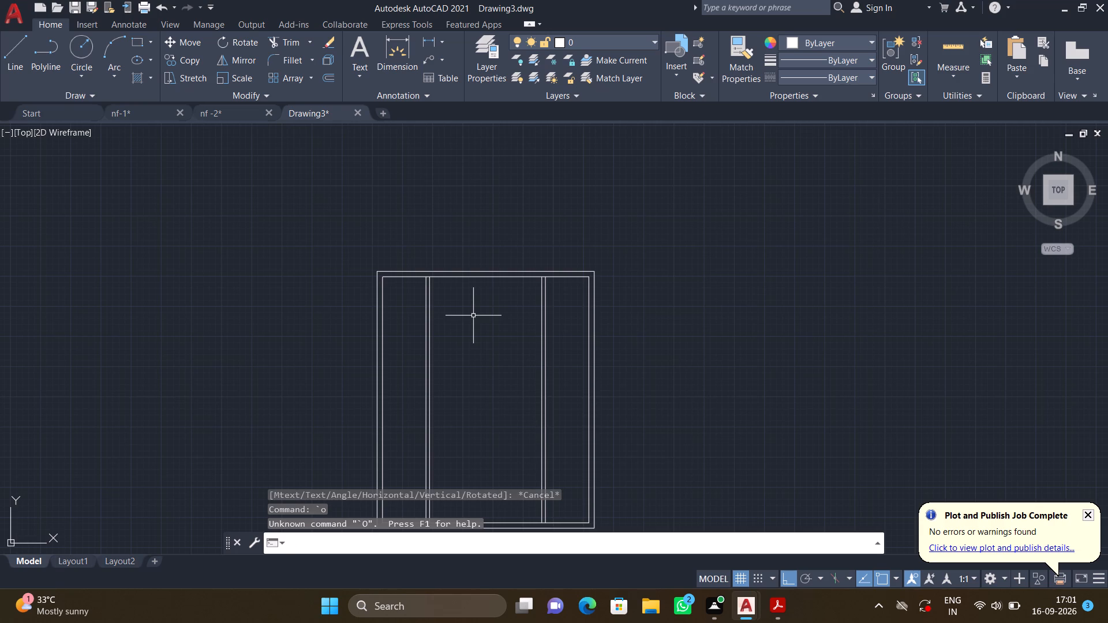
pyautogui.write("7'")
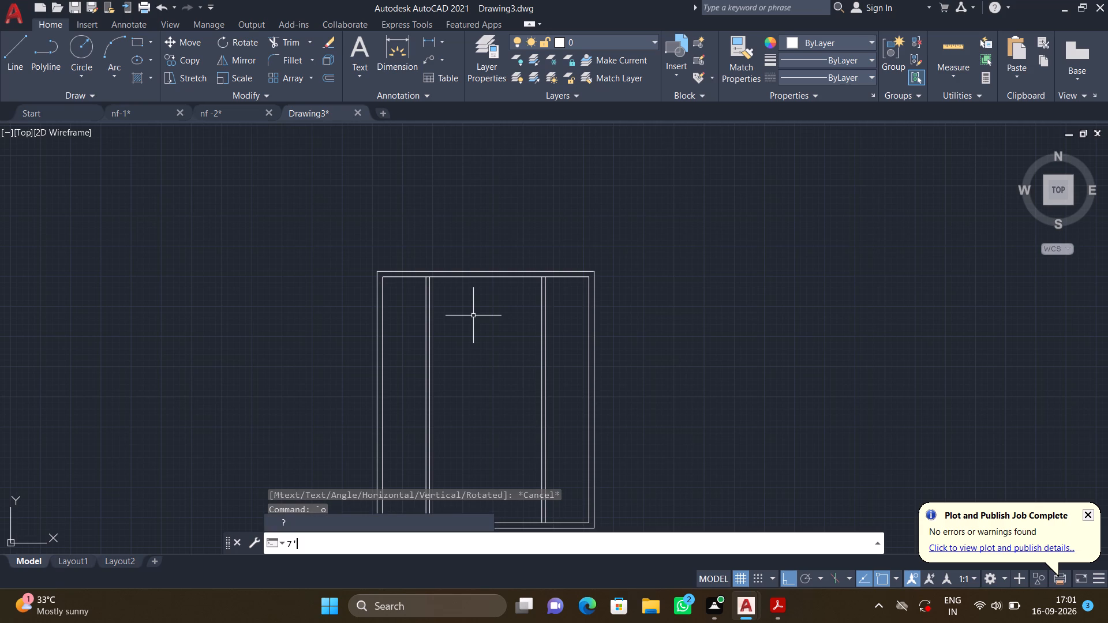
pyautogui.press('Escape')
# Offset the inner line of the plan's top wall 7'0" downward into the plan.
pyautogui.press('o')
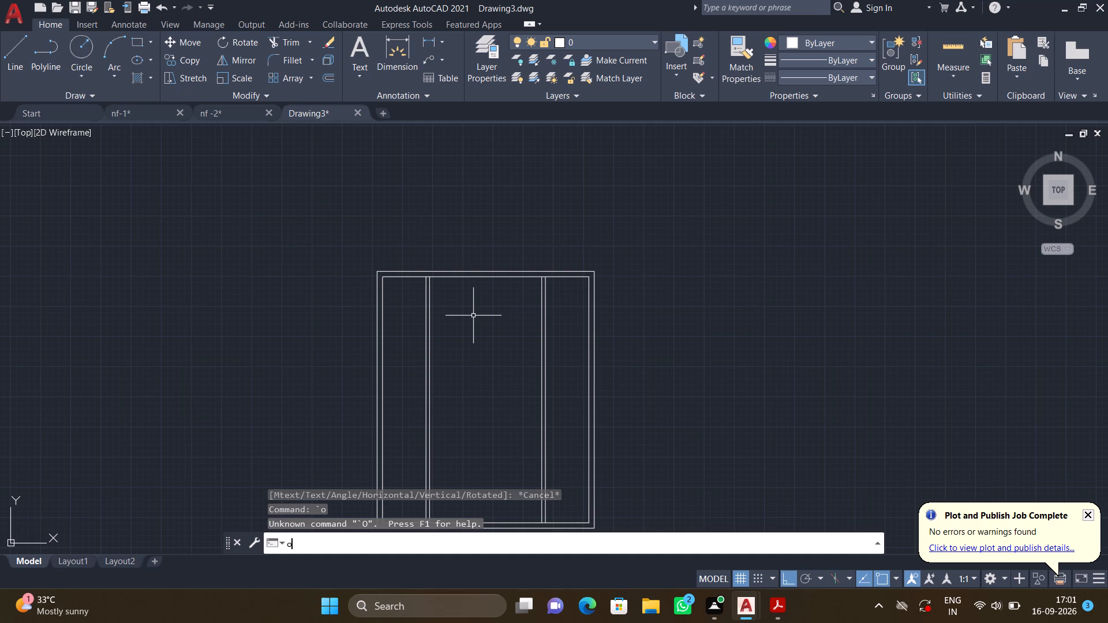
pyautogui.press('Return')
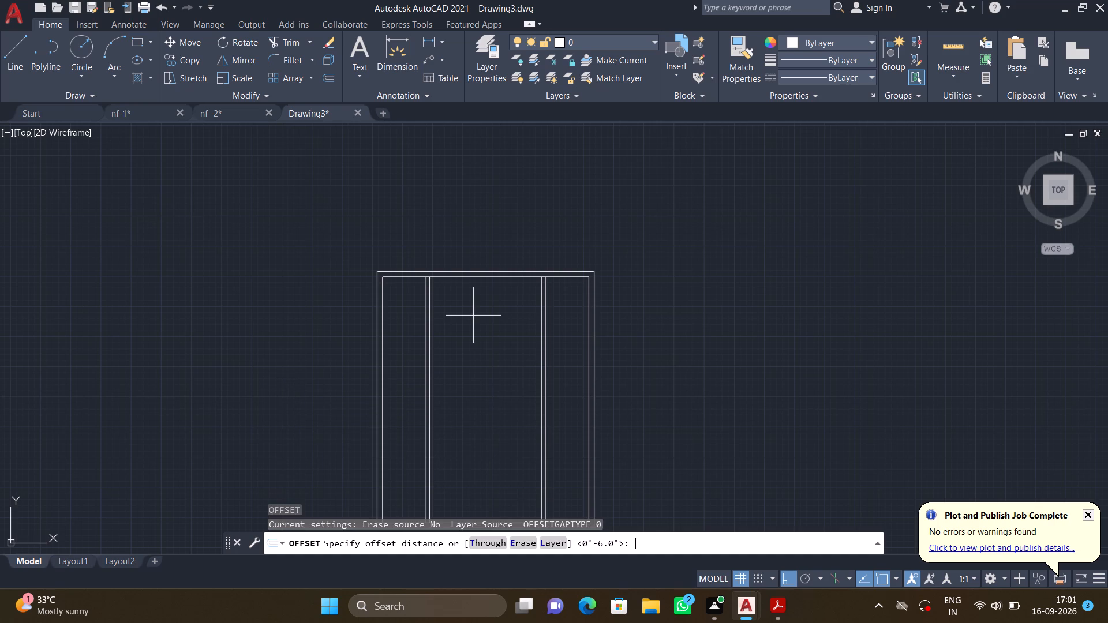
pyautogui.press('7')
pyautogui.press("'")
pyautogui.write('0"')
pyautogui.press('Return')
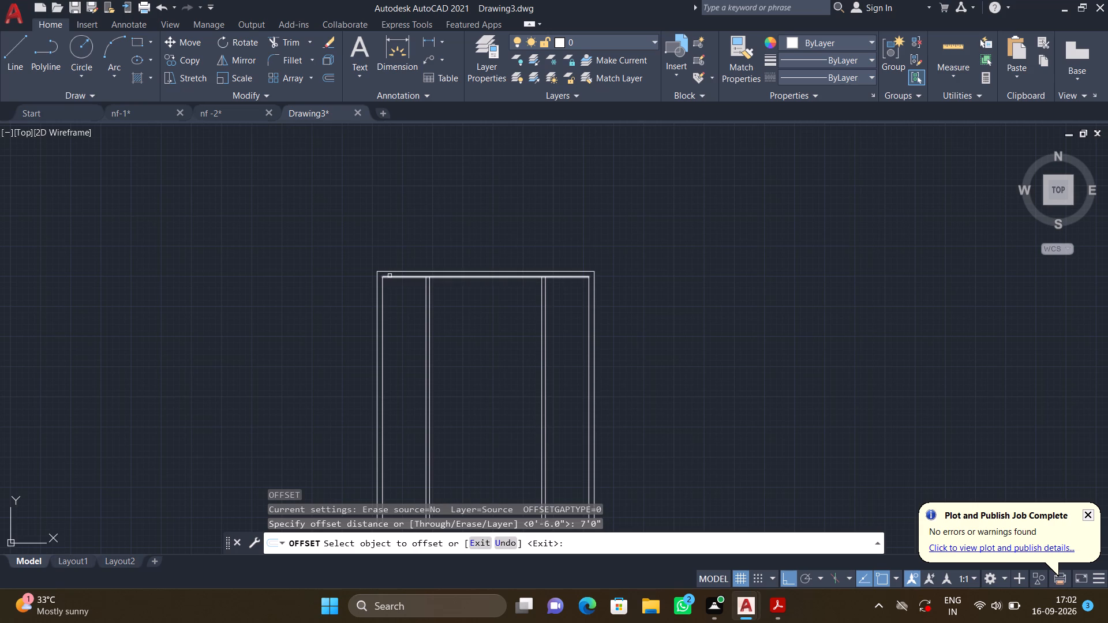
pyautogui.click(392, 276)
pyautogui.click(396, 314)
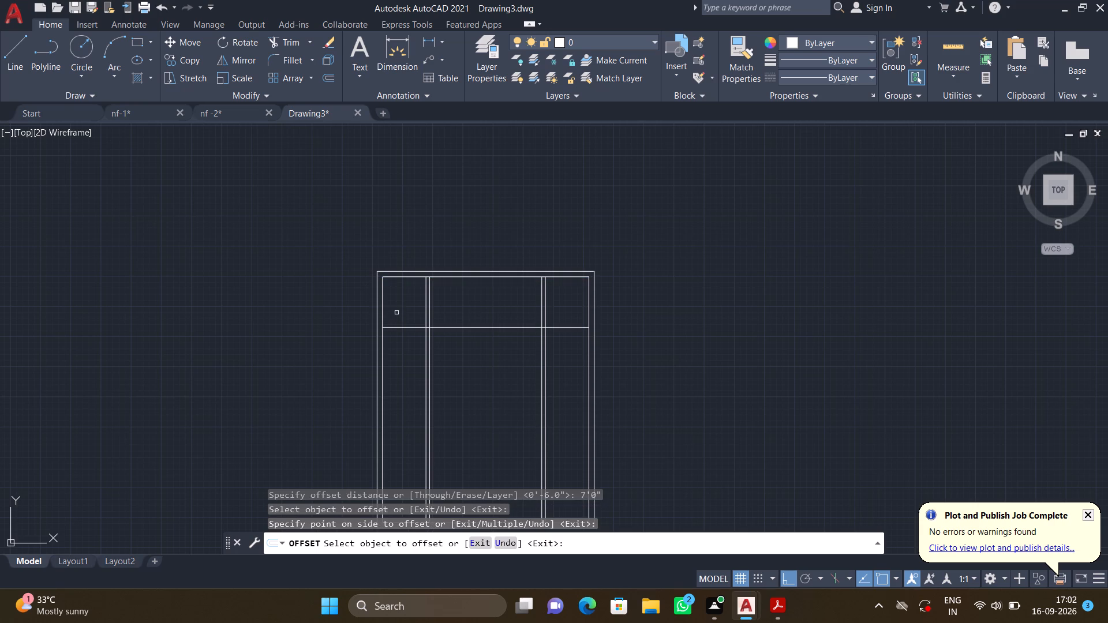
pyautogui.press('Return')
# Trim the new horizontal line between the two partition walls, keeping its portions in the two side bays.
pyautogui.scroll(3, 459, 308)
pyautogui.write('tr')
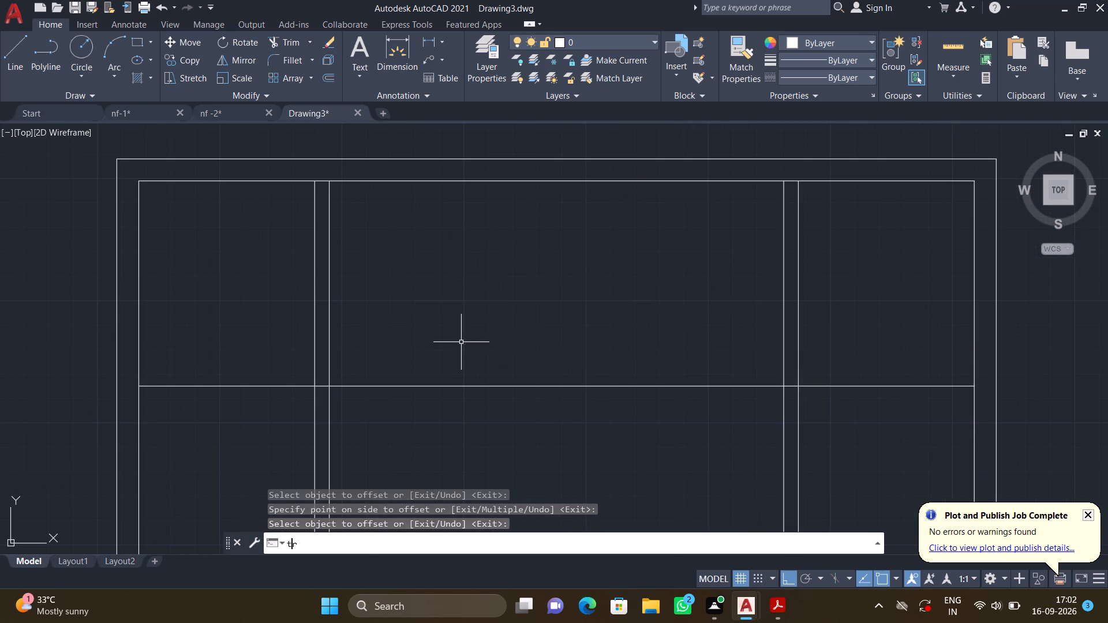
pyautogui.press('Return')
pyautogui.click(436, 363)
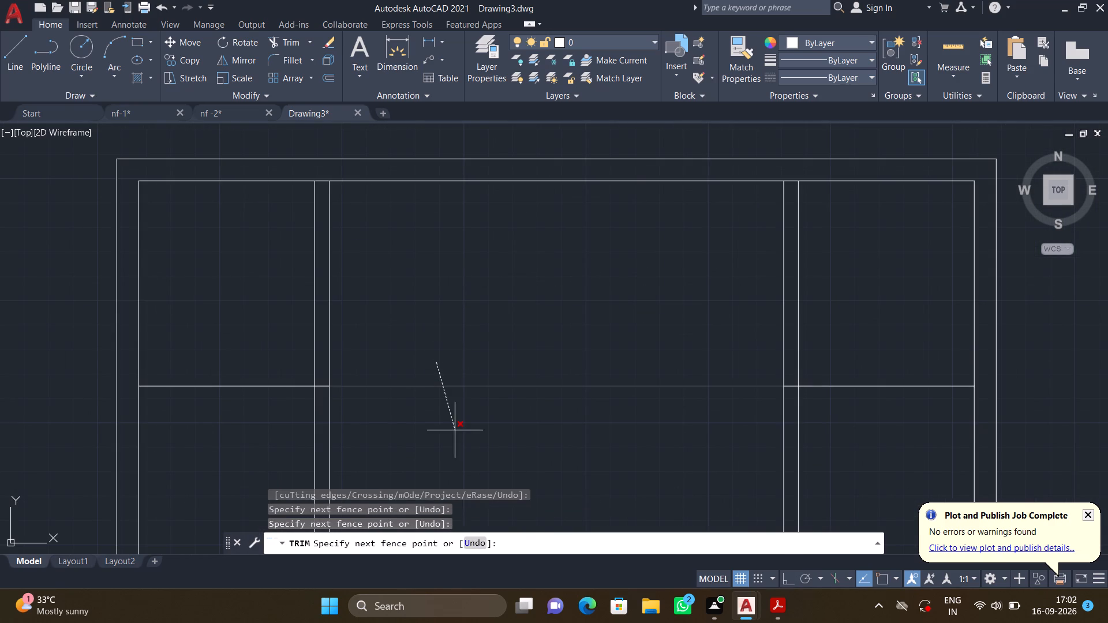
pyautogui.click(455, 430)
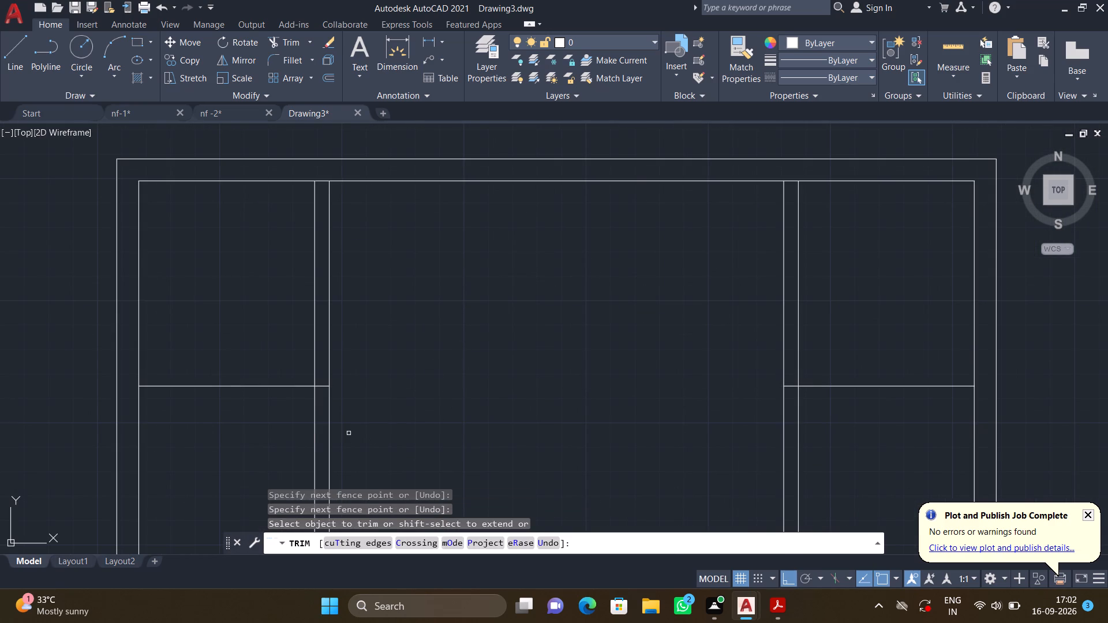
pyautogui.press('Return')
# Extend the four vertical partition lines up to the outer line of the plan's top wall.
pyautogui.scroll(-1, 346, 433)
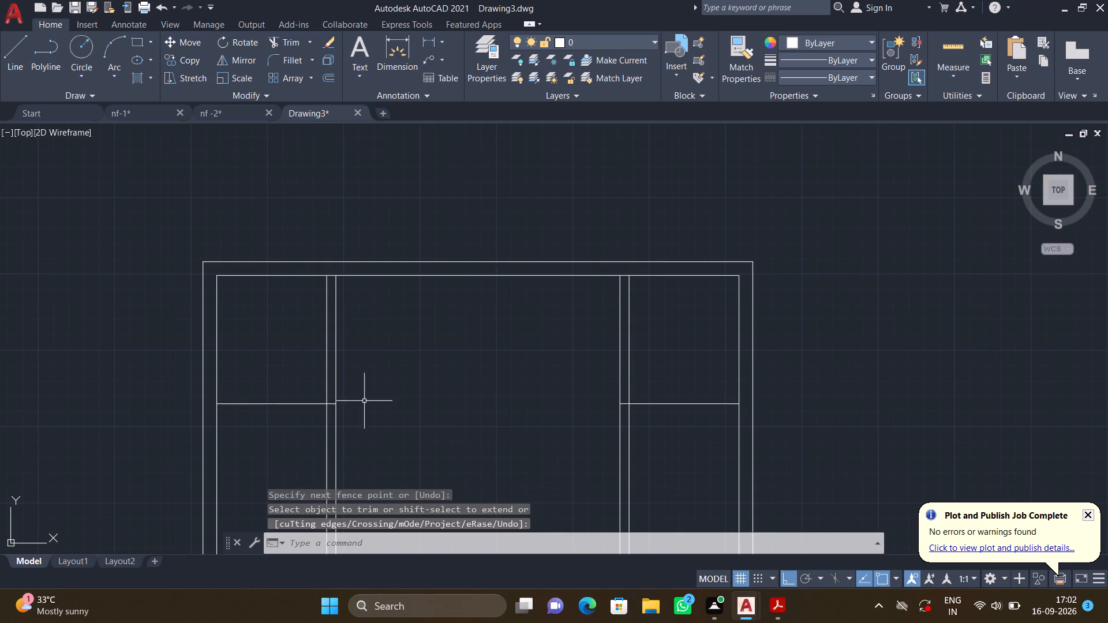
pyautogui.scroll(1, 407, 264)
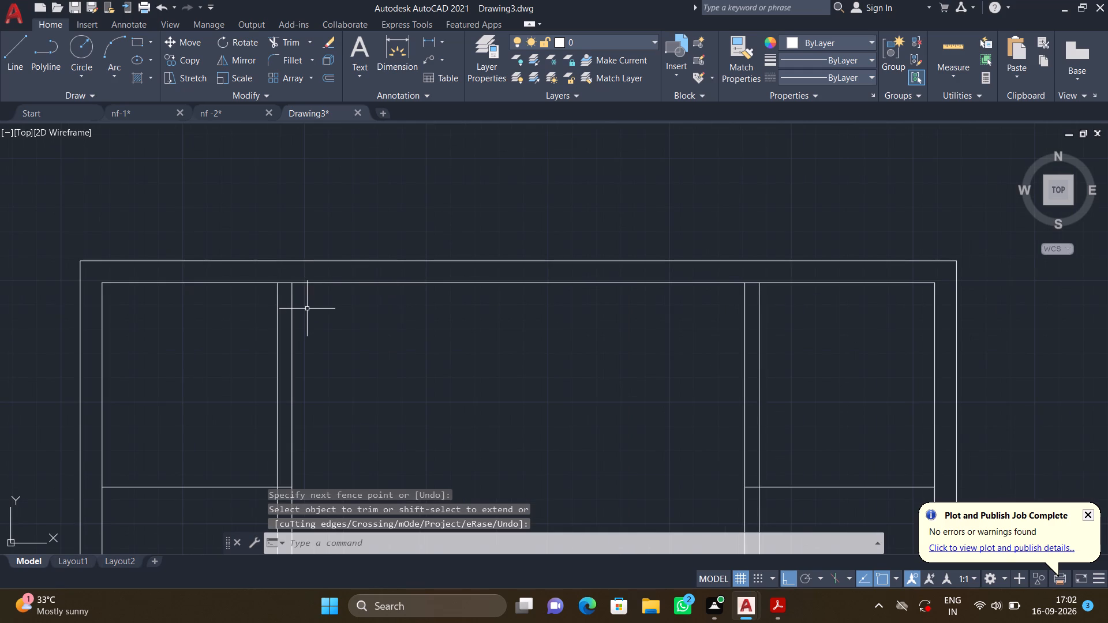
pyautogui.write('ex')
pyautogui.press('Return')
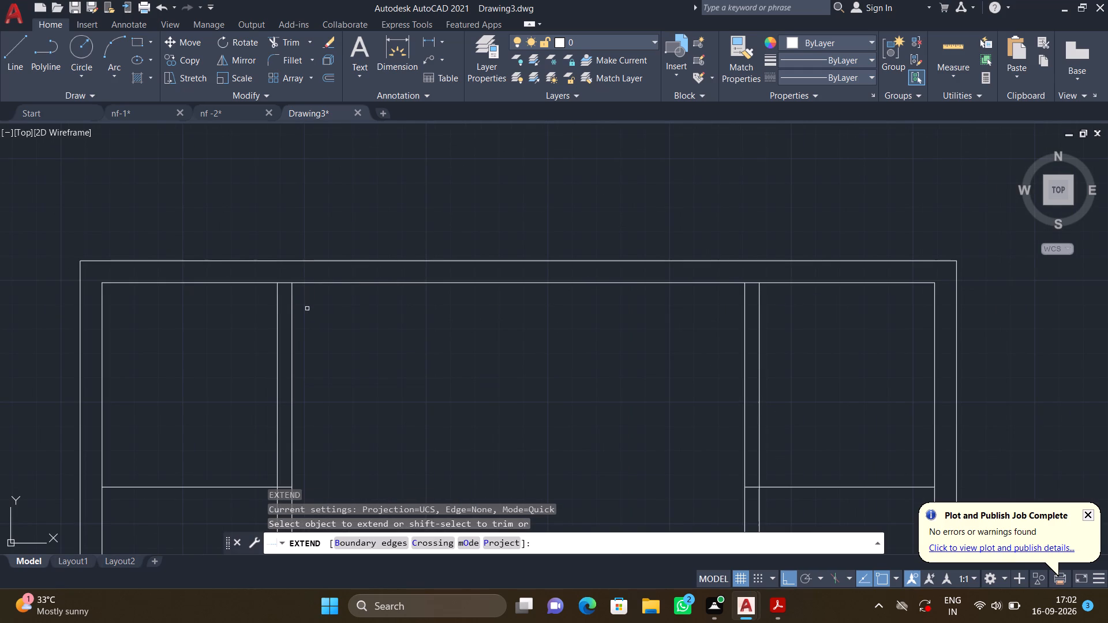
pyautogui.click(276, 300)
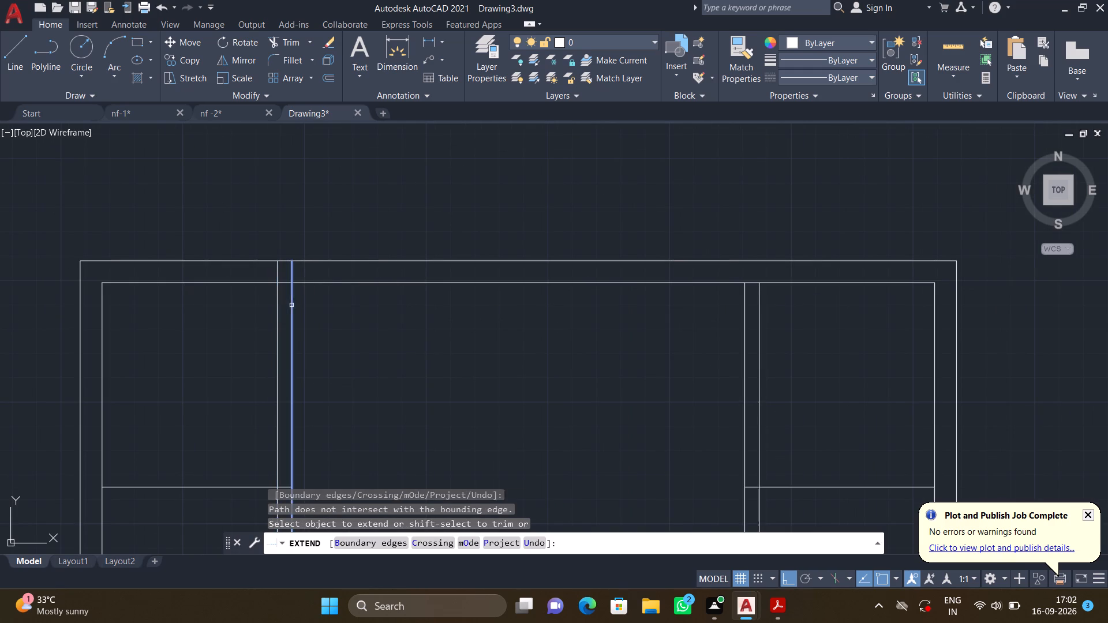
pyautogui.click(291, 305)
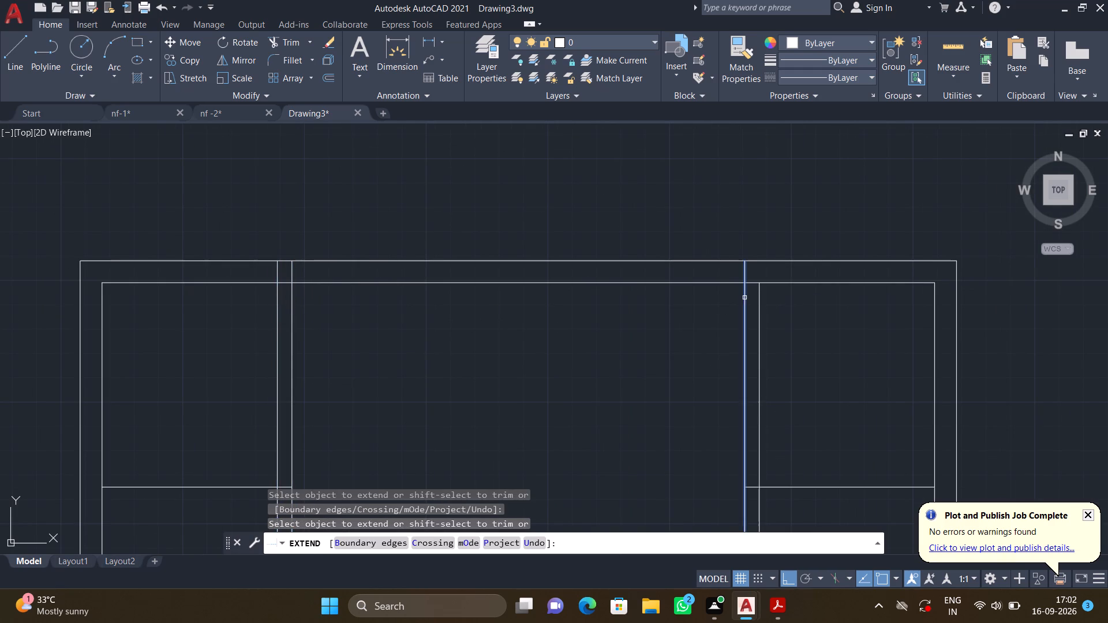
pyautogui.click(744, 298)
pyautogui.click(757, 295)
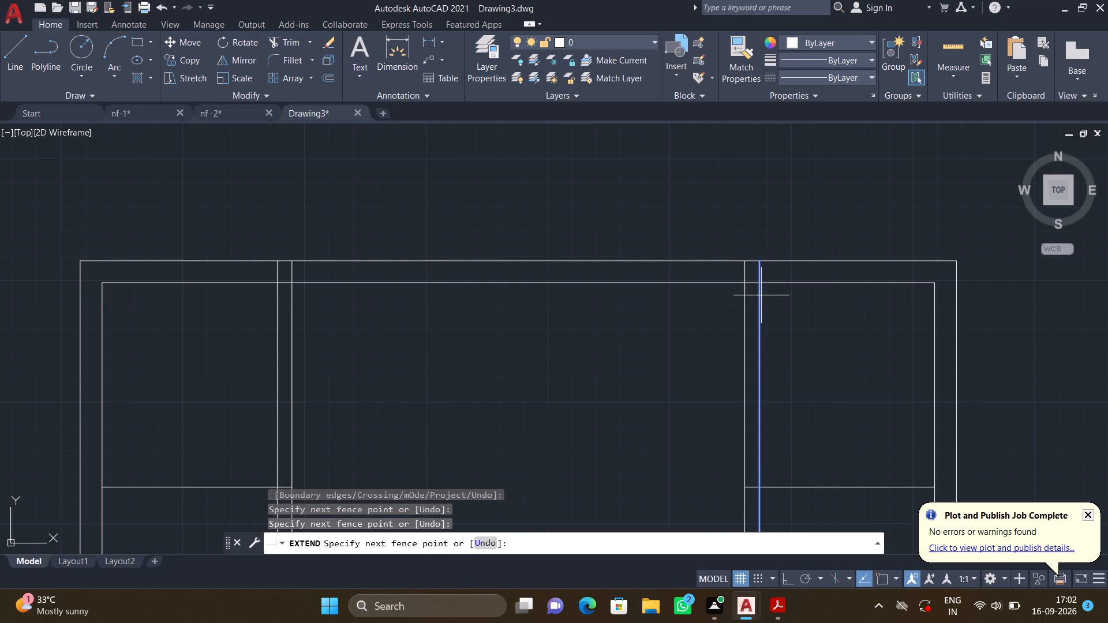
pyautogui.click(761, 295)
pyautogui.press('Return')
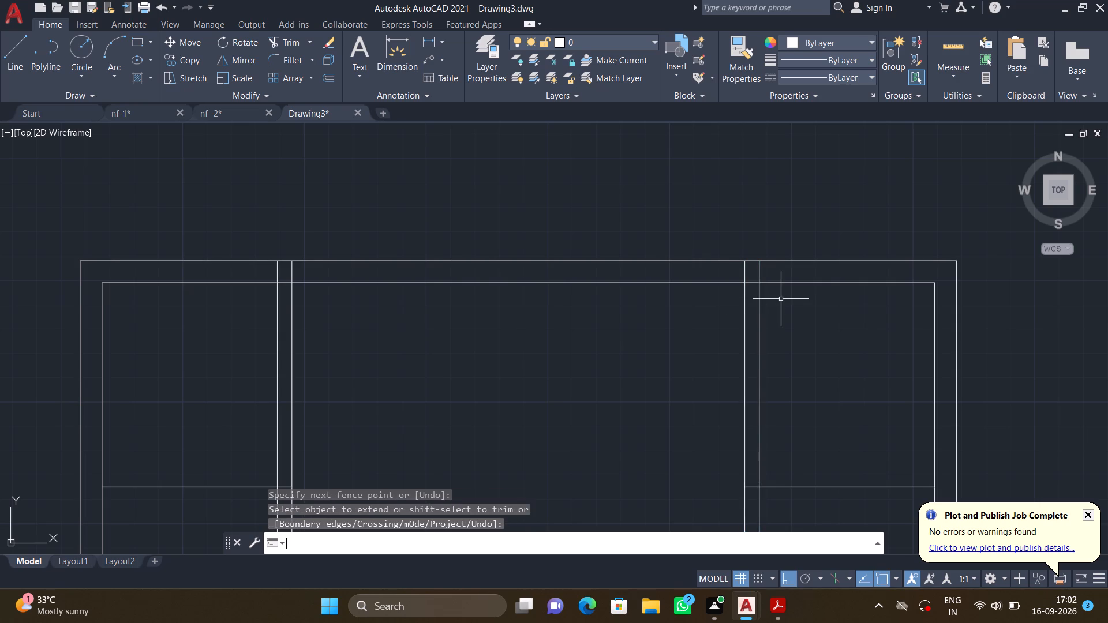
# Trim the inner line of the top wall between the two partition walls.
pyautogui.write('tr')
pyautogui.press('Return')
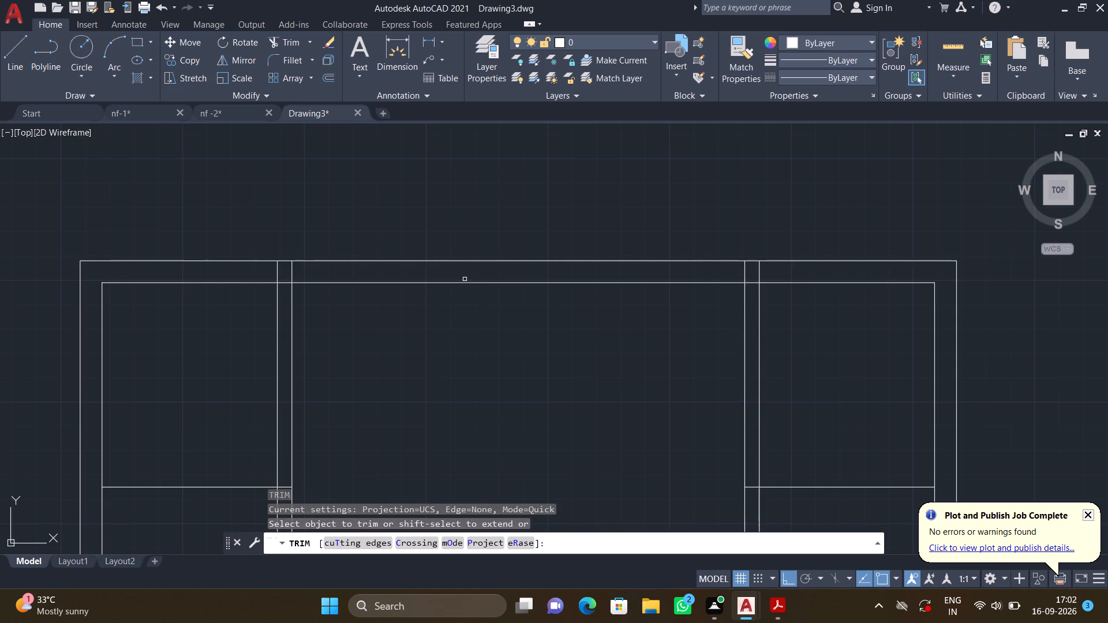
pyautogui.click(465, 279)
pyautogui.click(467, 294)
pyautogui.press('Return')
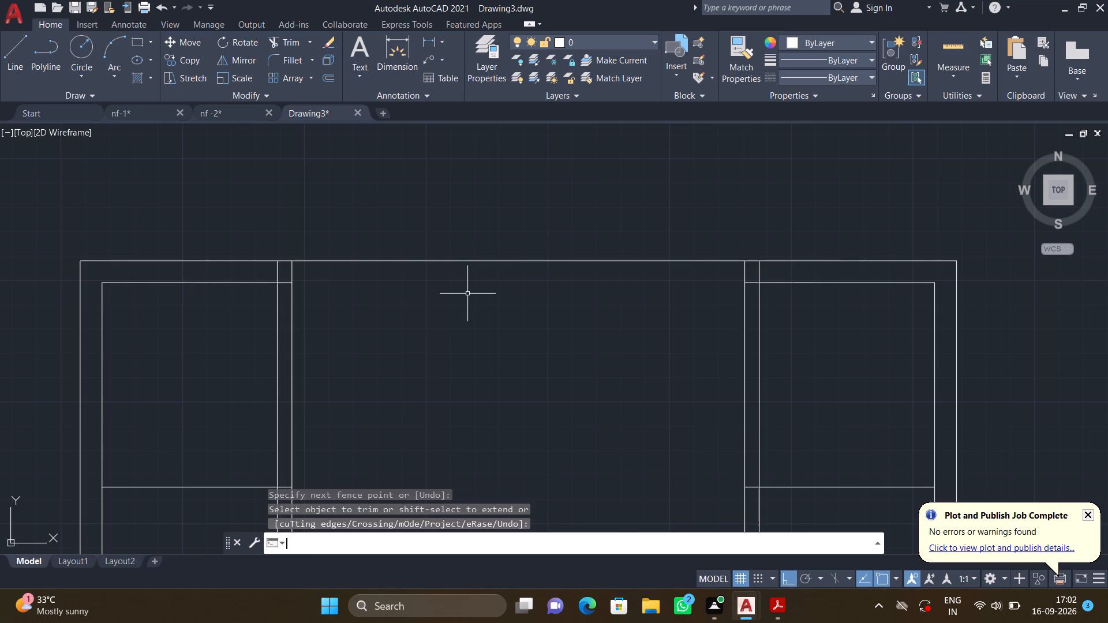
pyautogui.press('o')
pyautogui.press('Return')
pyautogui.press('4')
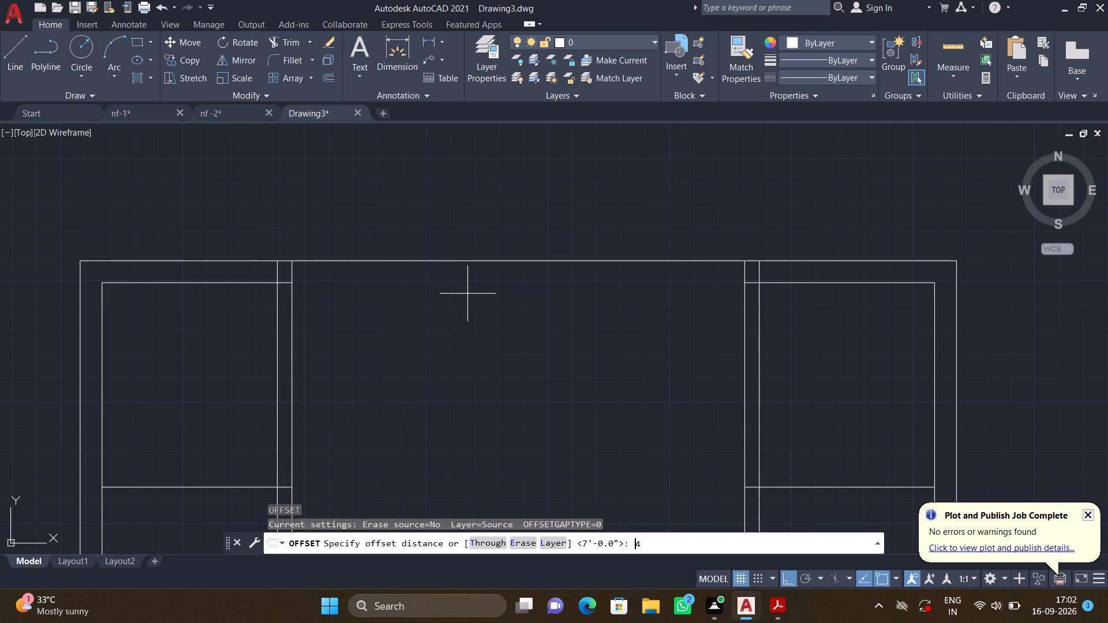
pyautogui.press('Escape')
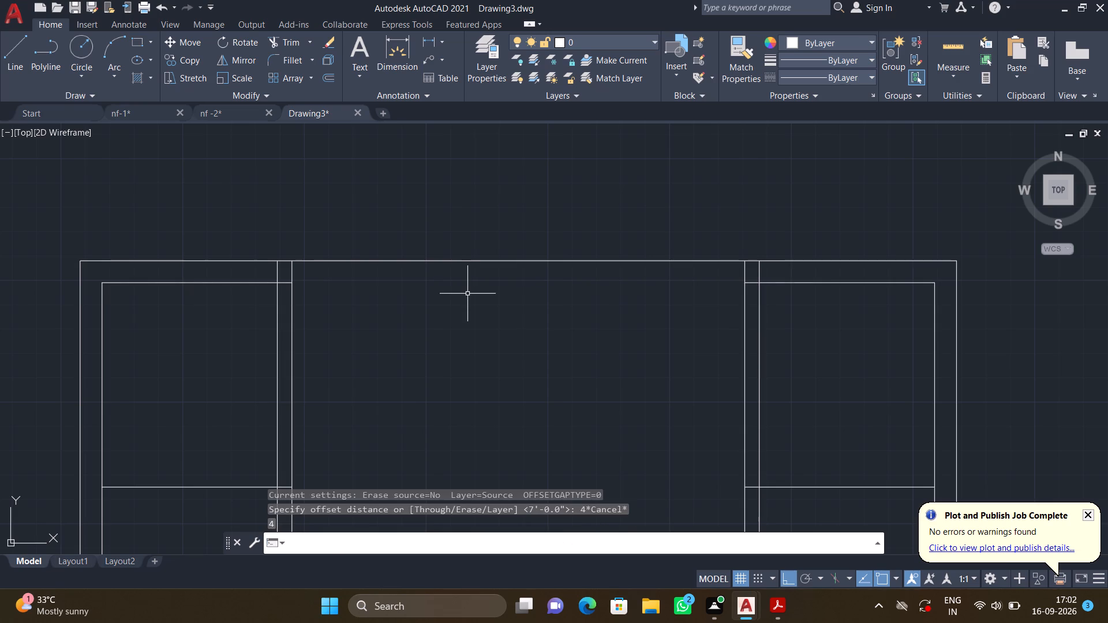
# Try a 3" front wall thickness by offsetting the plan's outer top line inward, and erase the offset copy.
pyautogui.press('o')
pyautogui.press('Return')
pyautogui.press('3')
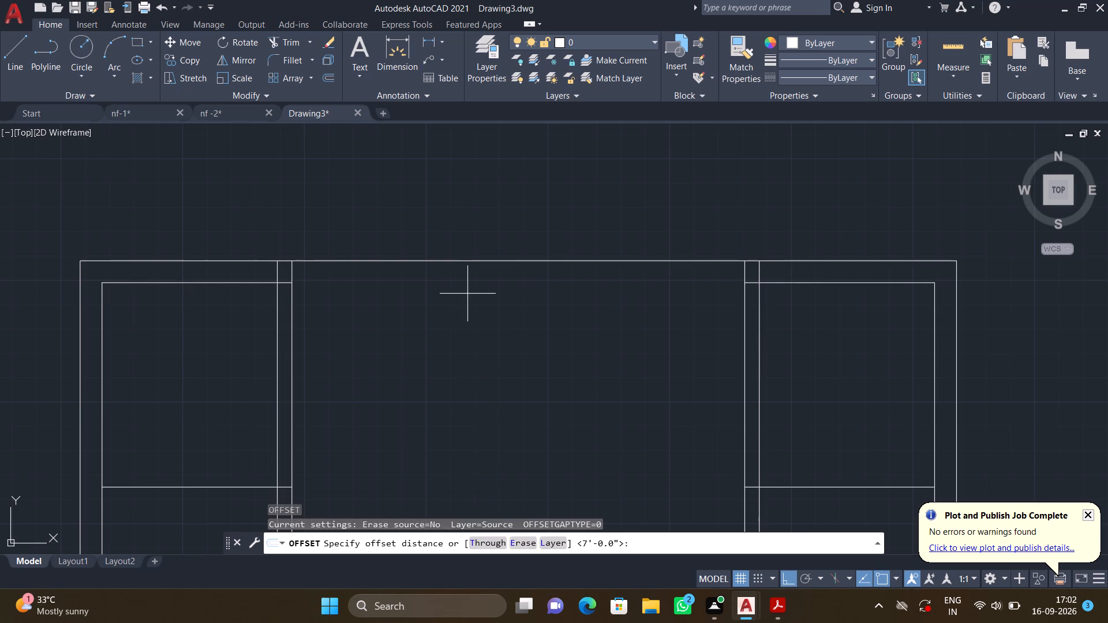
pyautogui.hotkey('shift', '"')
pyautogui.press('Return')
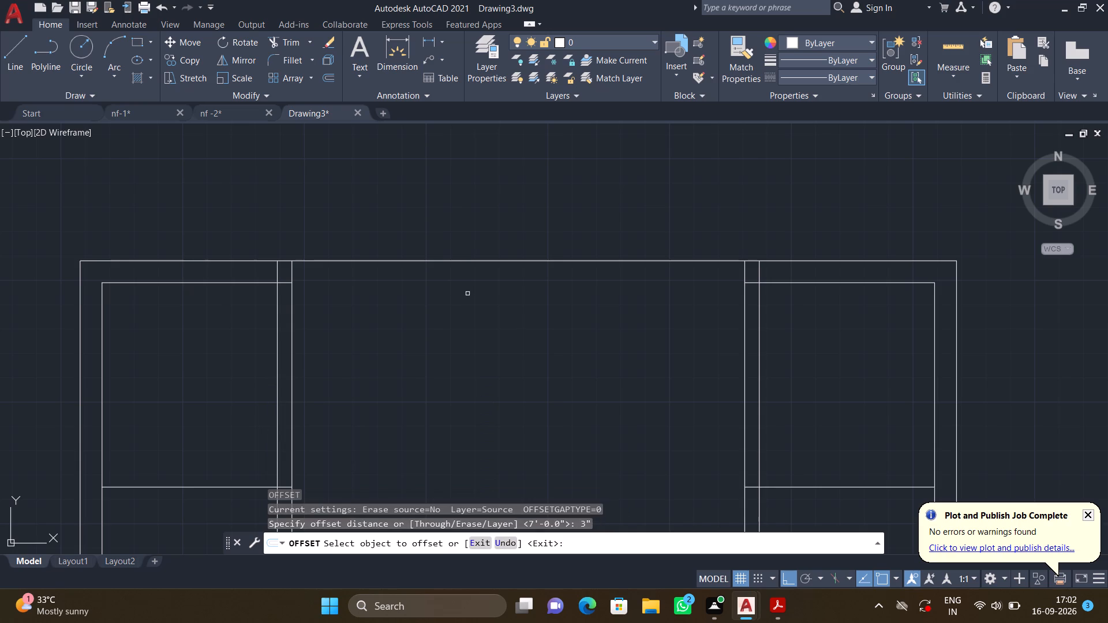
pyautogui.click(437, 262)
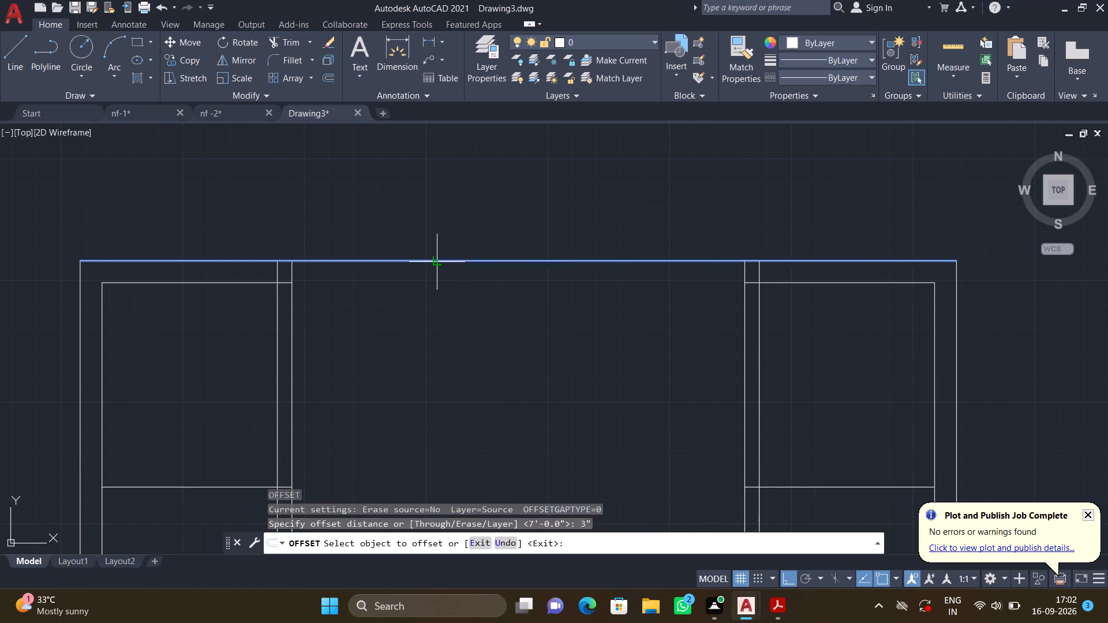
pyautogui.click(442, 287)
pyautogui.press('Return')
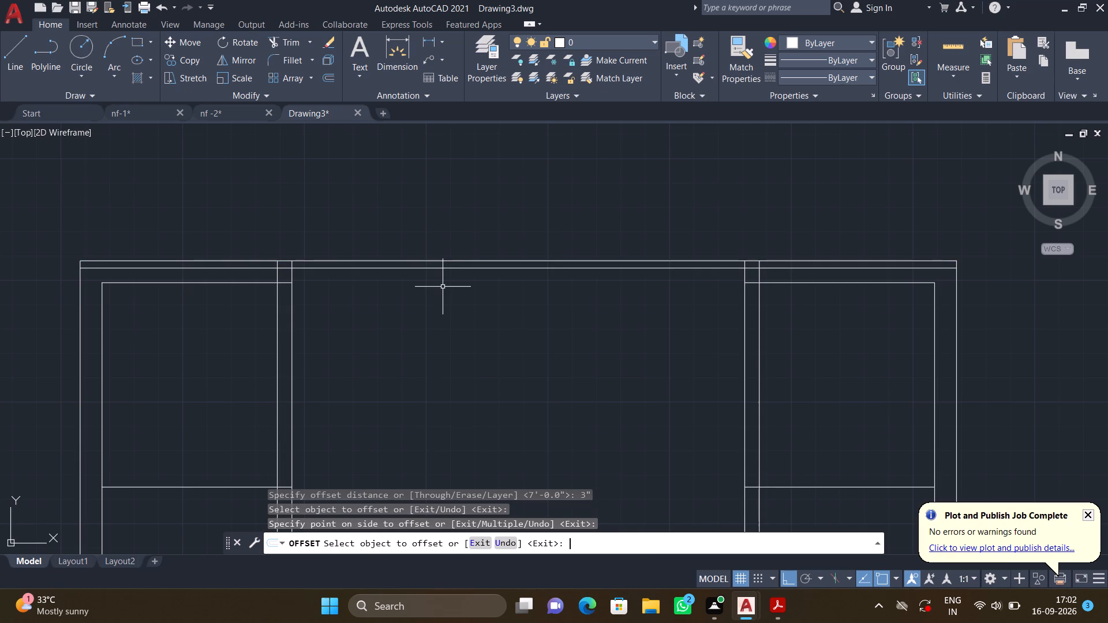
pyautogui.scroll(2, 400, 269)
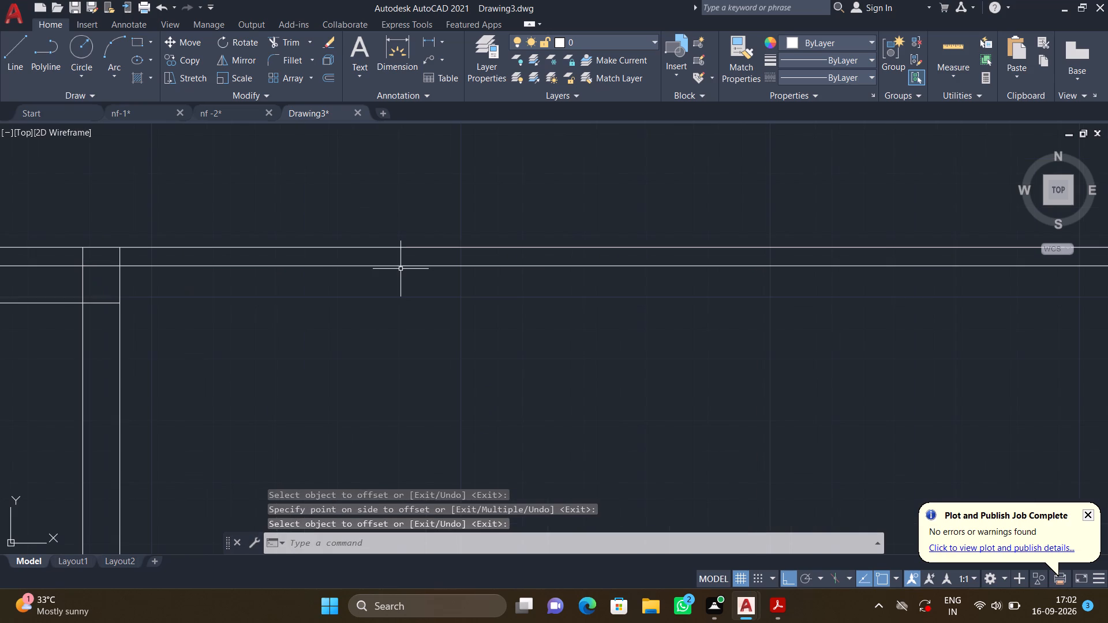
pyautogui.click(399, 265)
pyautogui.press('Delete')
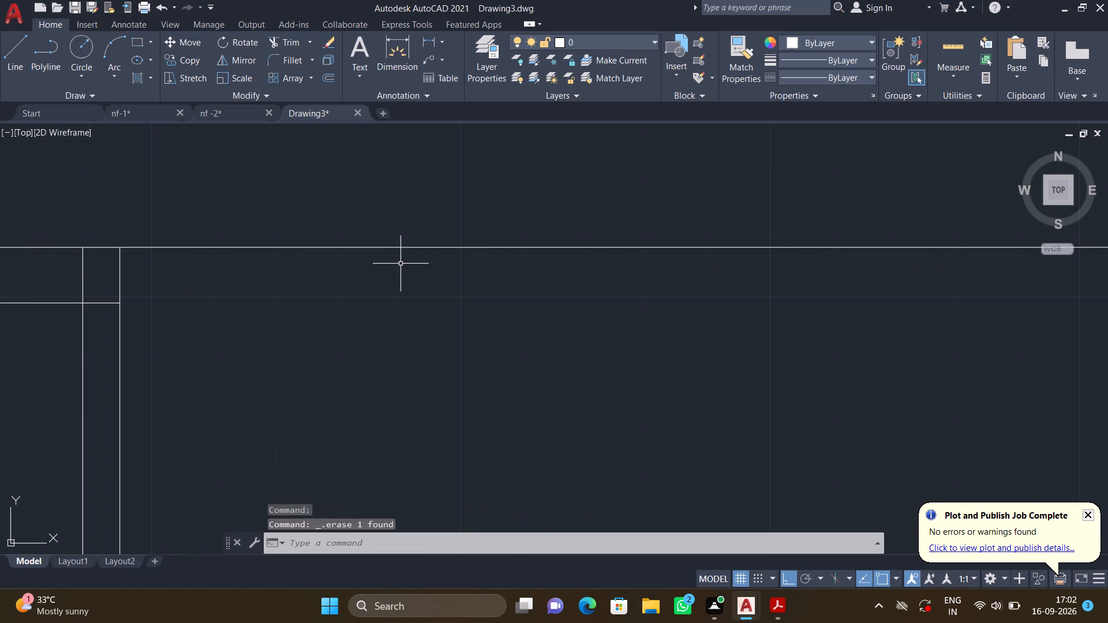
# Offset the plan's outer top line 4.5" inward.
pyautogui.press('o')
pyautogui.press('Return')
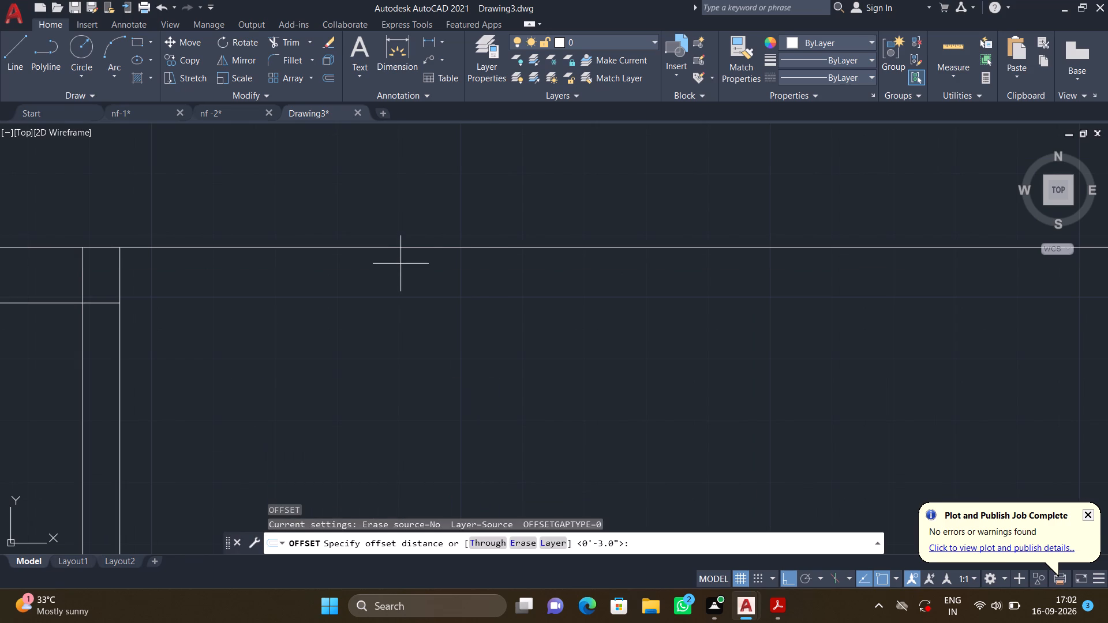
pyautogui.write('4.5"')
pyautogui.press('Return')
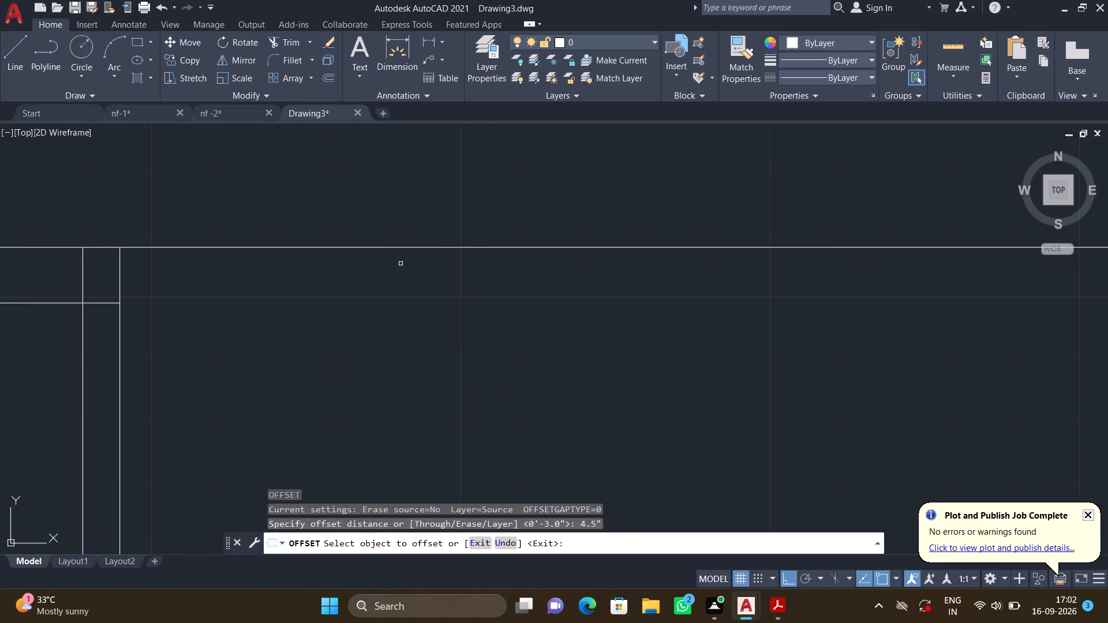
pyautogui.click(400, 247)
pyautogui.click(402, 283)
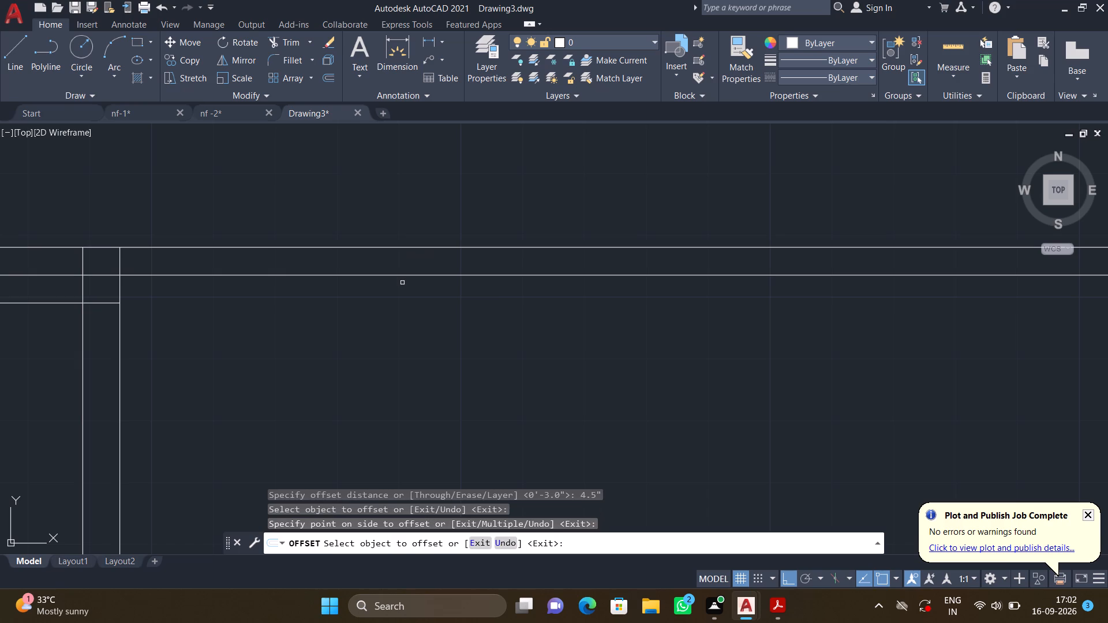
pyautogui.press('Return')
pyautogui.scroll(-3, 409, 282)
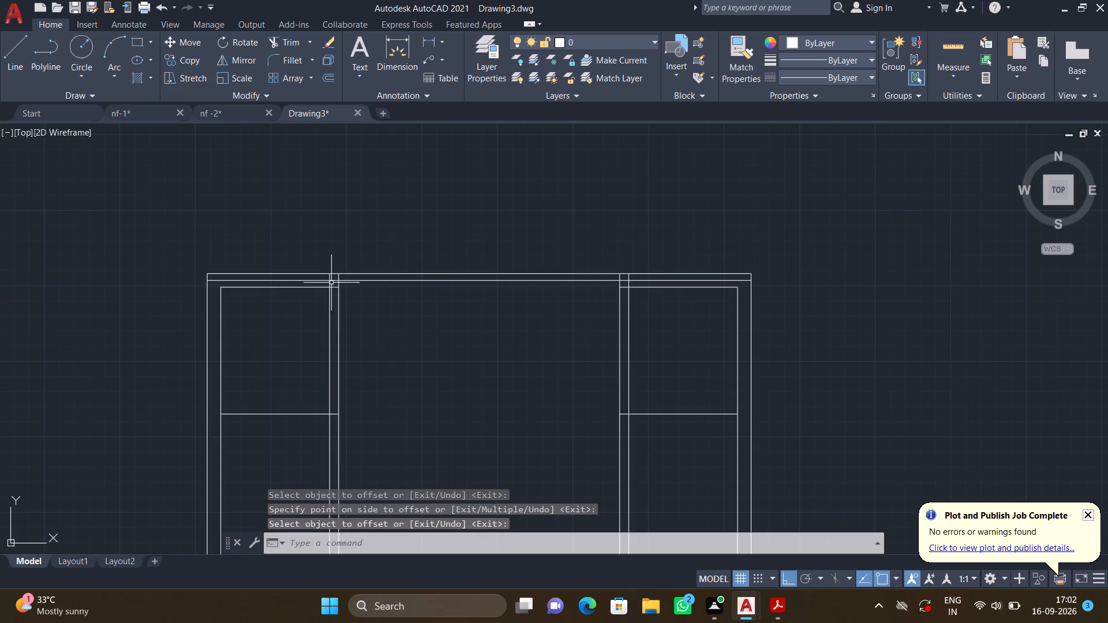
pyautogui.scroll(2, 283, 273)
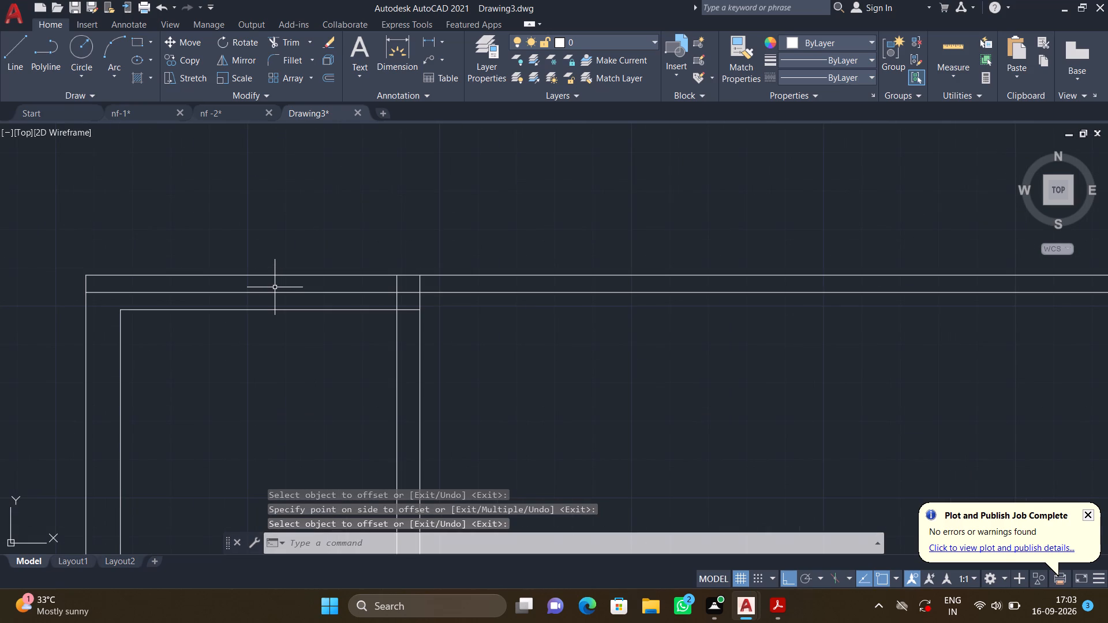
# Trim the 4.5" offset line across the left room, the left partition and the right room, keeping it over the central bay.
pyautogui.write('tr')
pyautogui.press('Return')
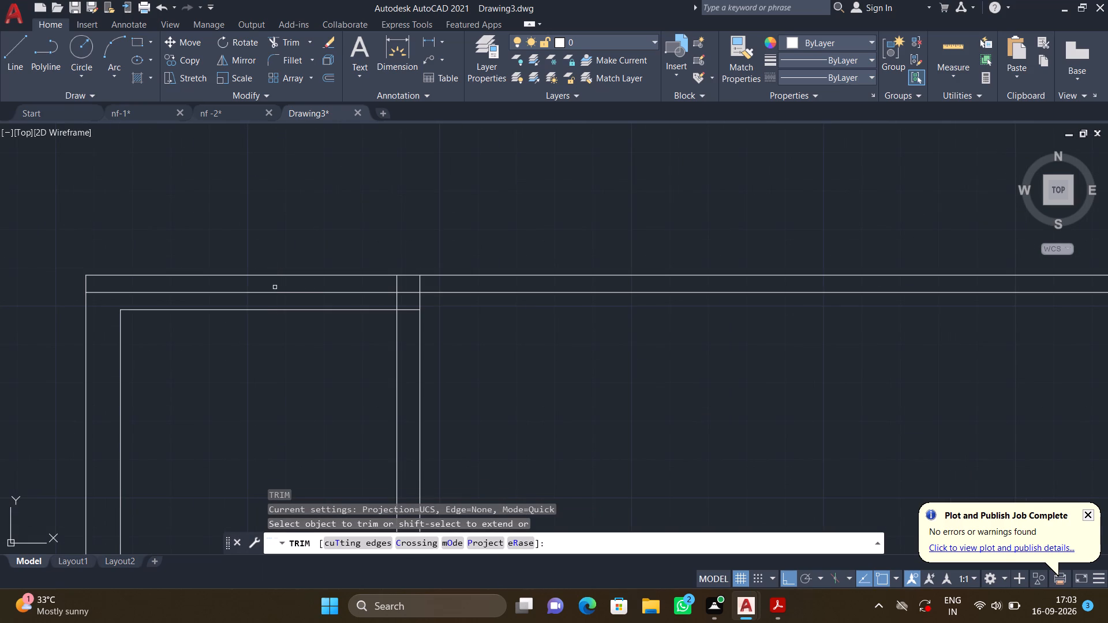
pyautogui.click(271, 287)
pyautogui.click(282, 304)
pyautogui.scroll(-2, 496, 340)
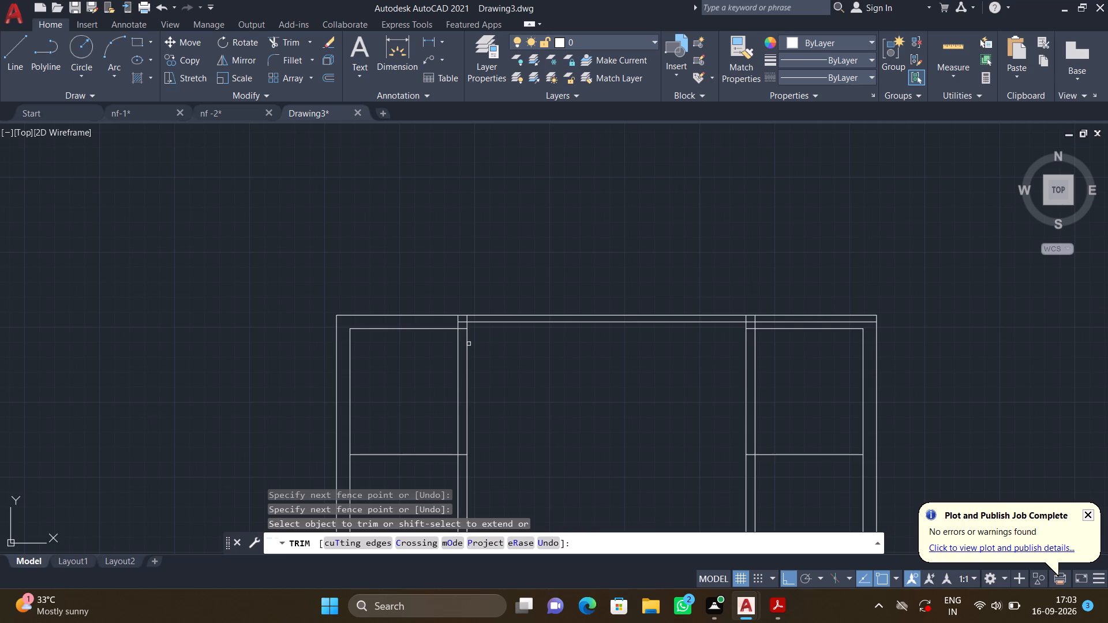
pyautogui.scroll(3, 466, 324)
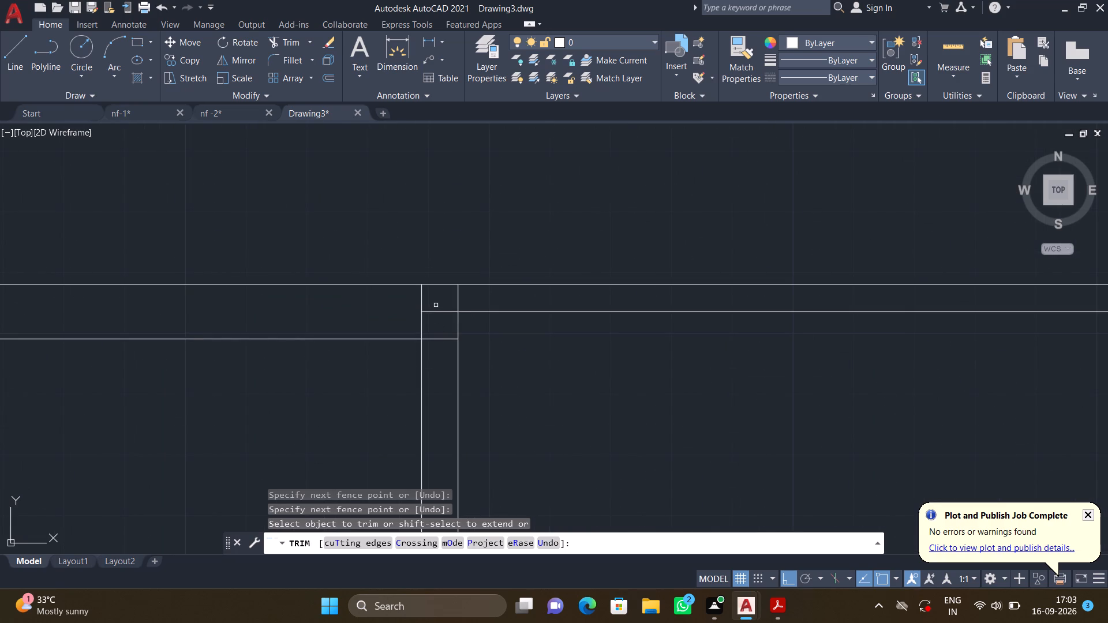
pyautogui.click(436, 306)
pyautogui.click(441, 317)
pyautogui.scroll(-3, 478, 328)
pyautogui.moveTo(558, 386); pyautogui.dragTo(341, 384, button='middle')
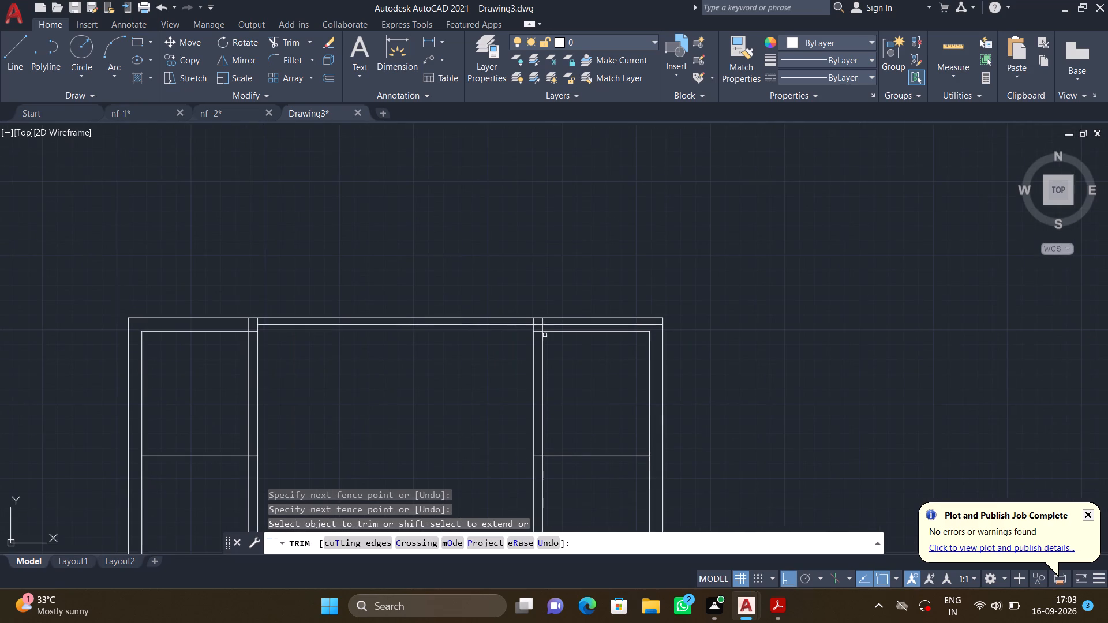
pyautogui.scroll(4, 567, 322)
pyautogui.click(542, 319)
pyautogui.click(563, 358)
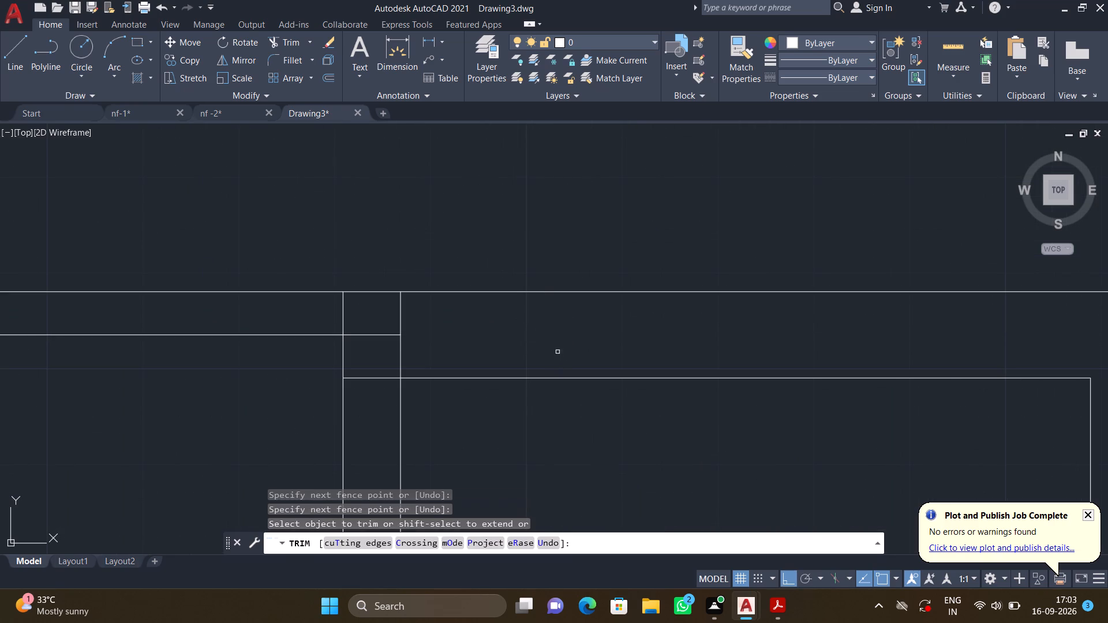
pyautogui.scroll(-2, 553, 350)
pyautogui.scroll(-2, 562, 422)
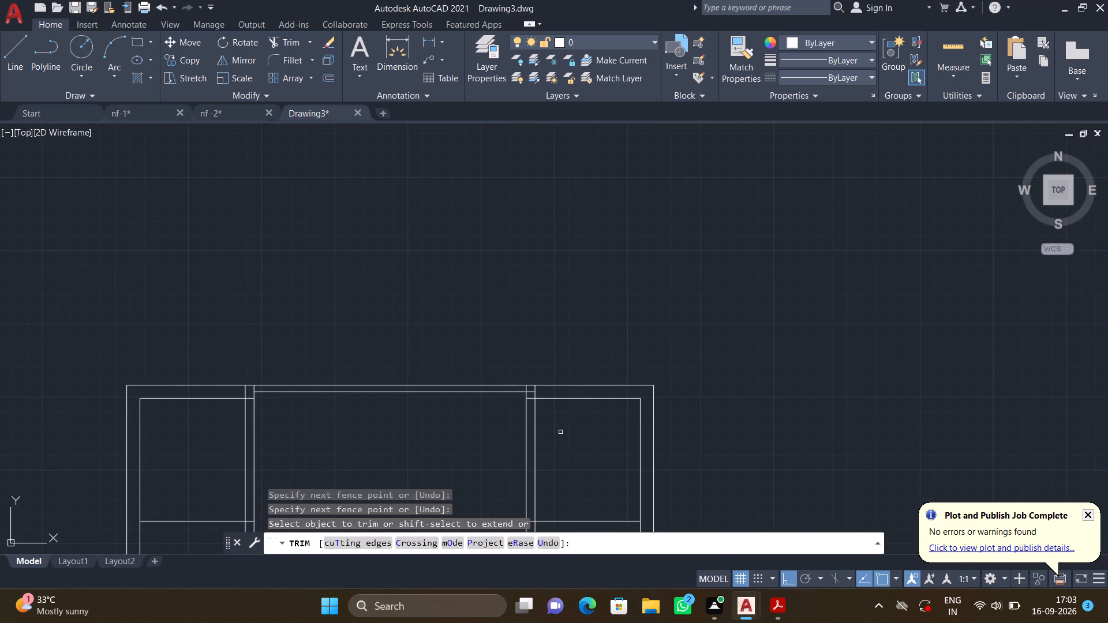
# Trim the horizontal wall lines crossing inside the two vertical partitions where they meet the top wall.
pyautogui.scroll(3, 241, 394)
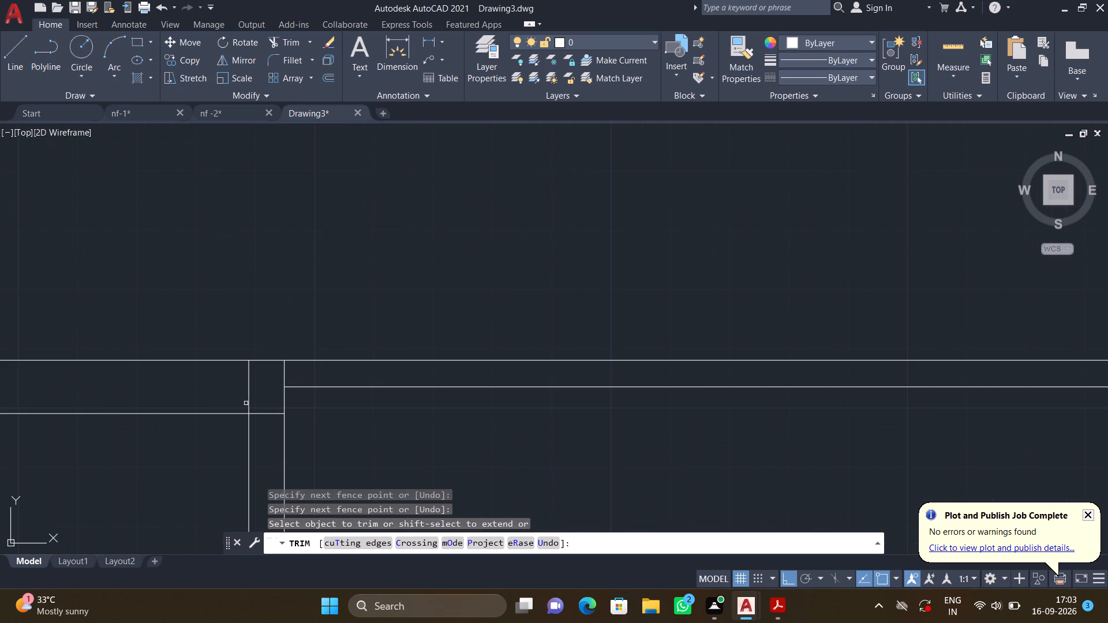
pyautogui.click(263, 406)
pyautogui.click(263, 442)
pyautogui.scroll(-3, 414, 430)
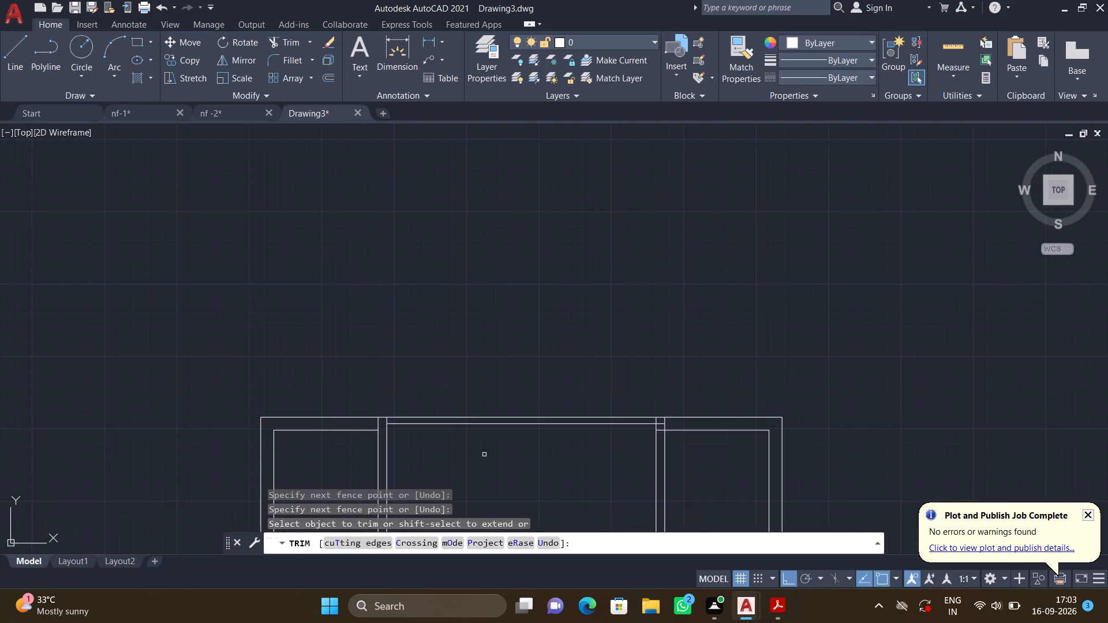
pyautogui.moveTo(484, 451); pyautogui.dragTo(371, 405, button='middle')
pyautogui.scroll(3, 541, 380)
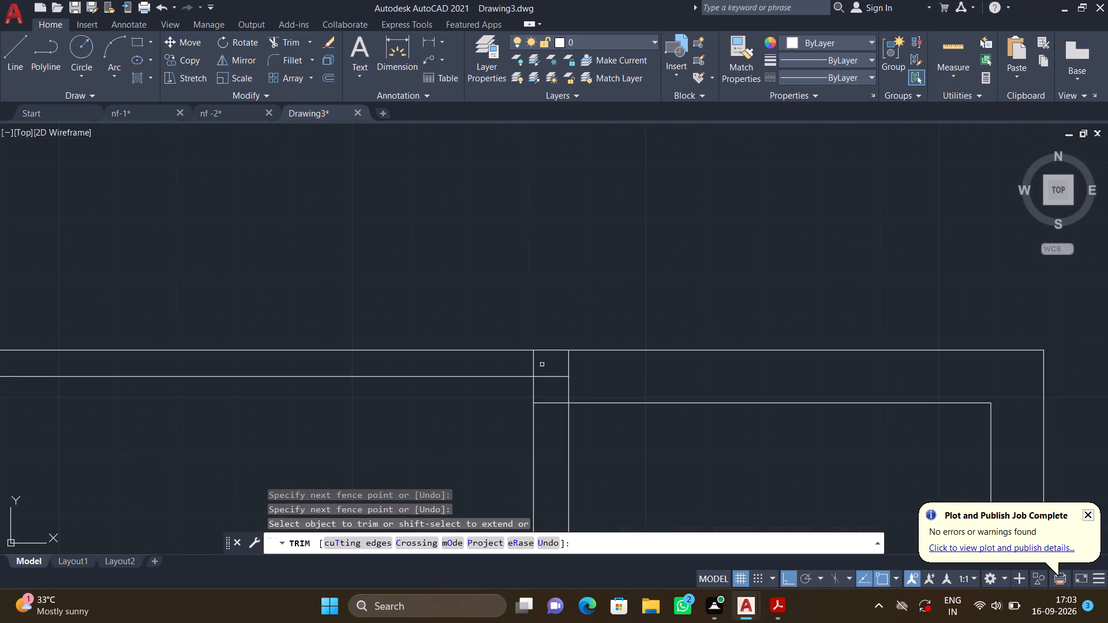
pyautogui.click(542, 365)
pyautogui.click(548, 415)
# Trim the room-side line of the right and left vertical partitions where it runs through the top wall's thickness.
pyautogui.click(553, 379)
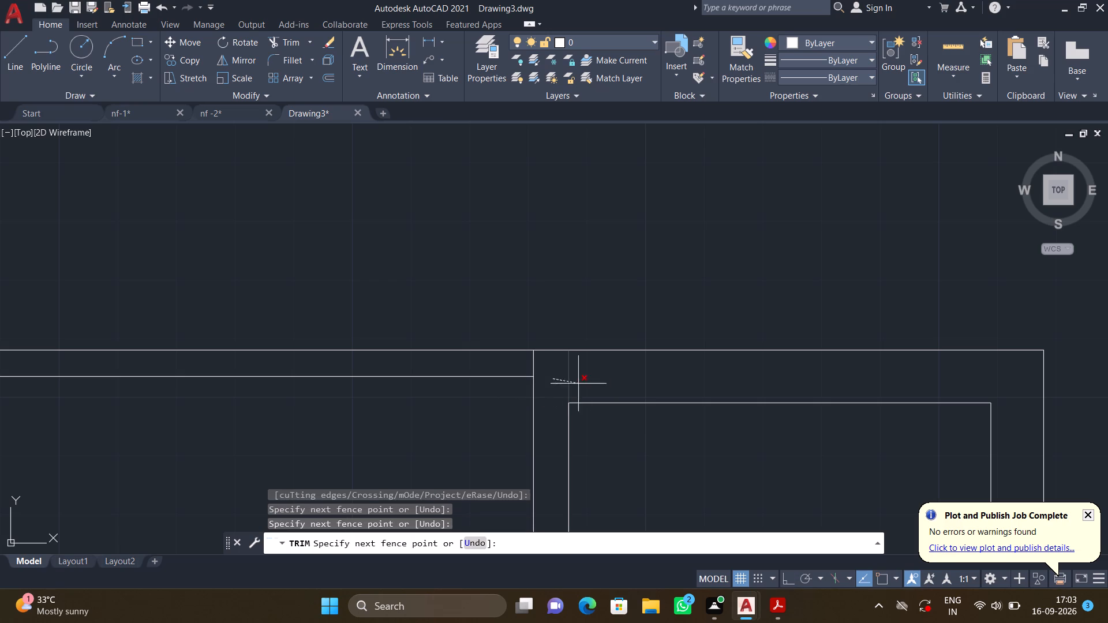
pyautogui.click(594, 384)
pyautogui.press('Return')
pyautogui.scroll(-2, 594, 381)
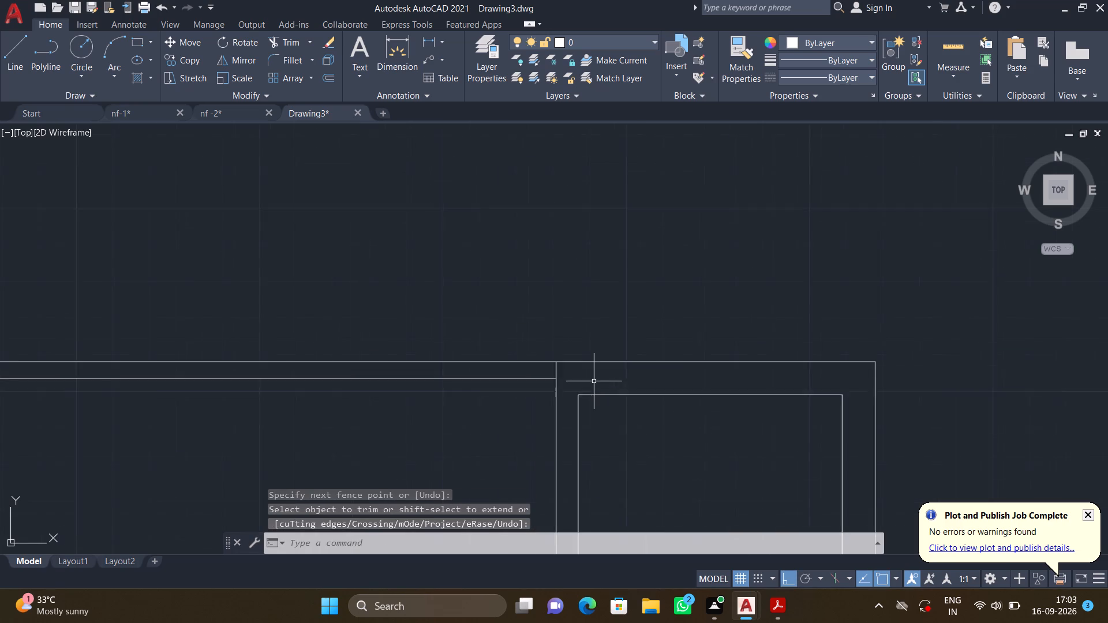
pyautogui.scroll(-1, 552, 407)
pyautogui.scroll(3, 284, 399)
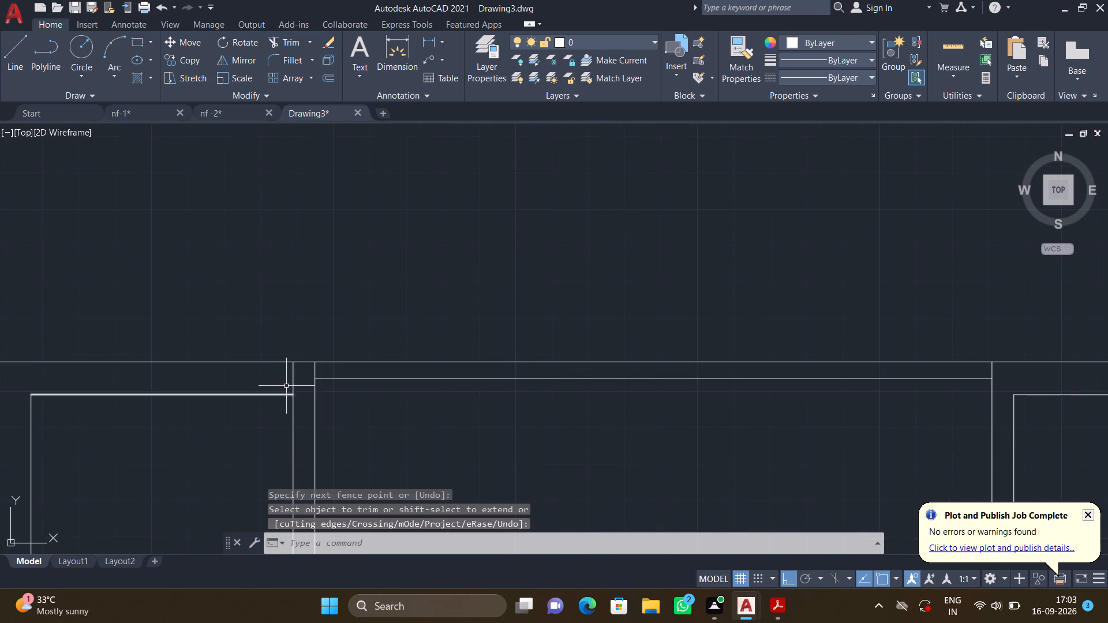
pyautogui.write('tr')
pyautogui.press('Return')
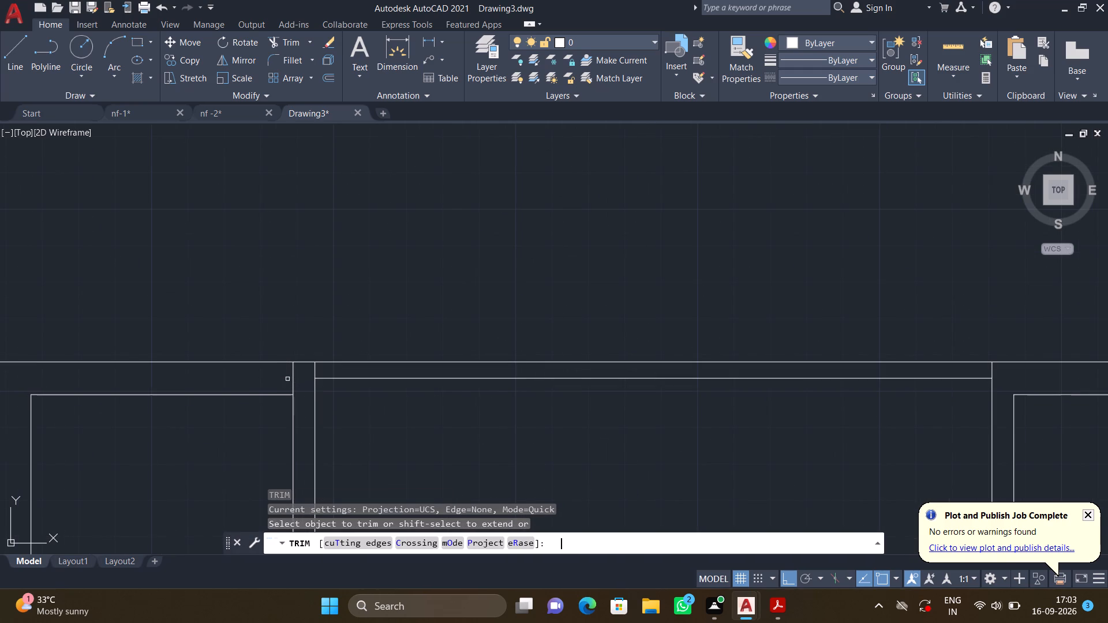
pyautogui.click(287, 380)
pyautogui.click(308, 391)
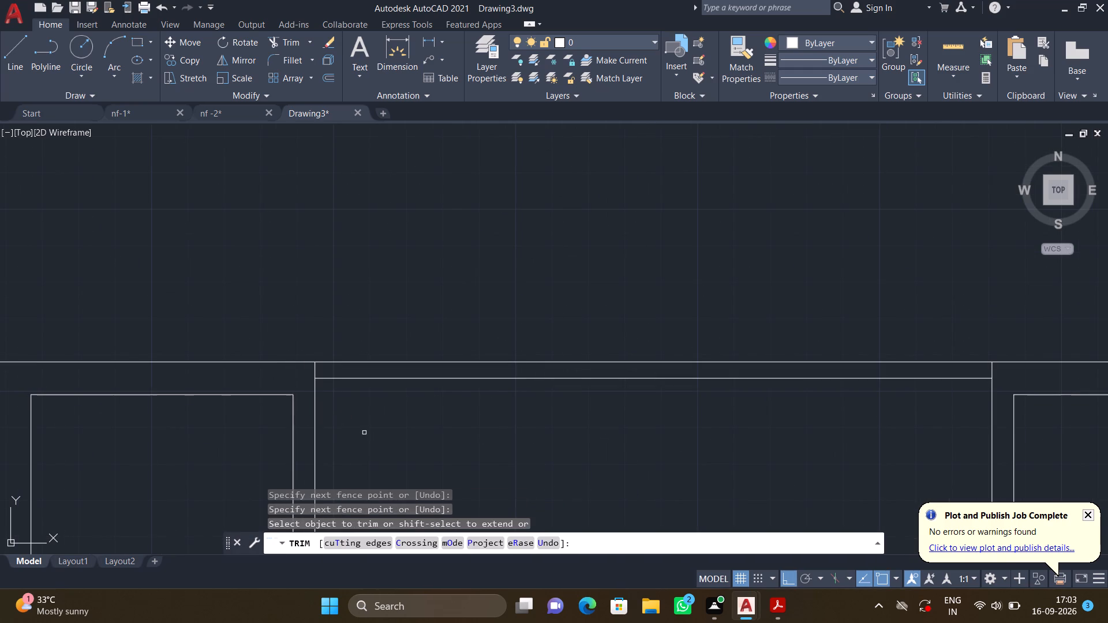
pyautogui.press('Return')
# Extend the right room's inner top wall line across the partition to the central bay's side line.
pyautogui.scroll(-2, 376, 424)
pyautogui.moveTo(568, 412); pyautogui.dragTo(566, 411, button='middle')
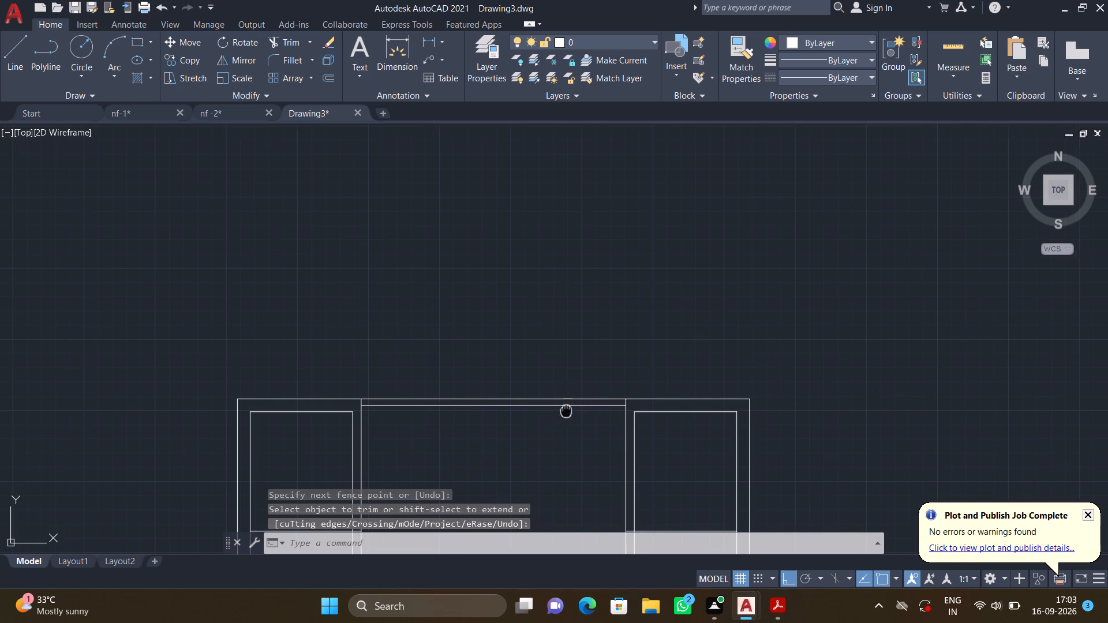
pyautogui.moveTo(566, 411); pyautogui.dragTo(464, 364, button='middle')
pyautogui.scroll(3, 534, 361)
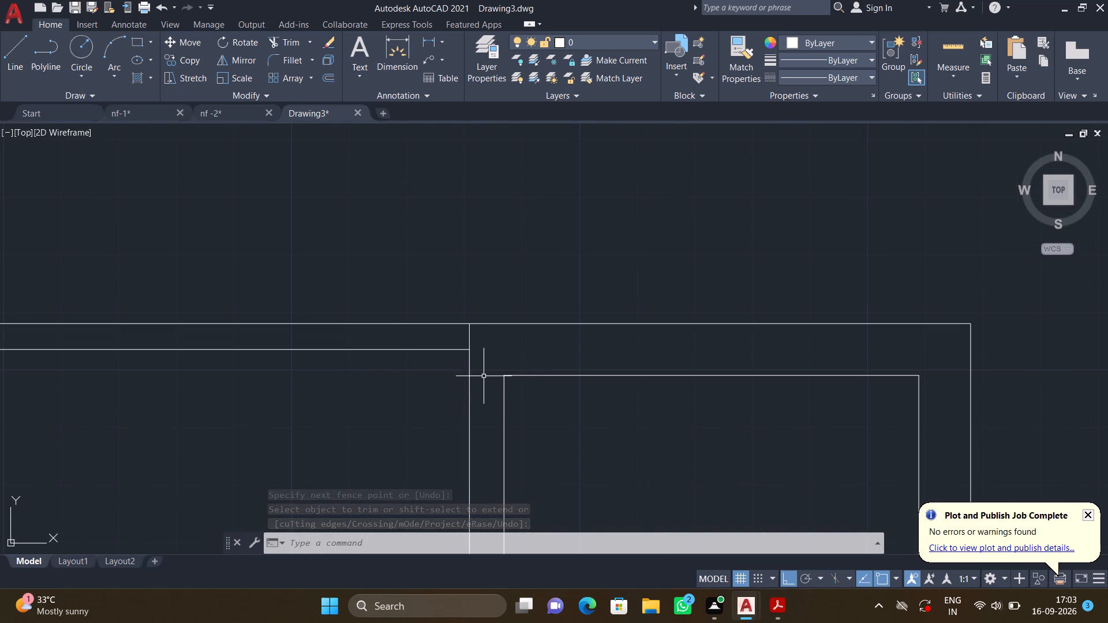
pyautogui.write('ex')
pyautogui.press('Return')
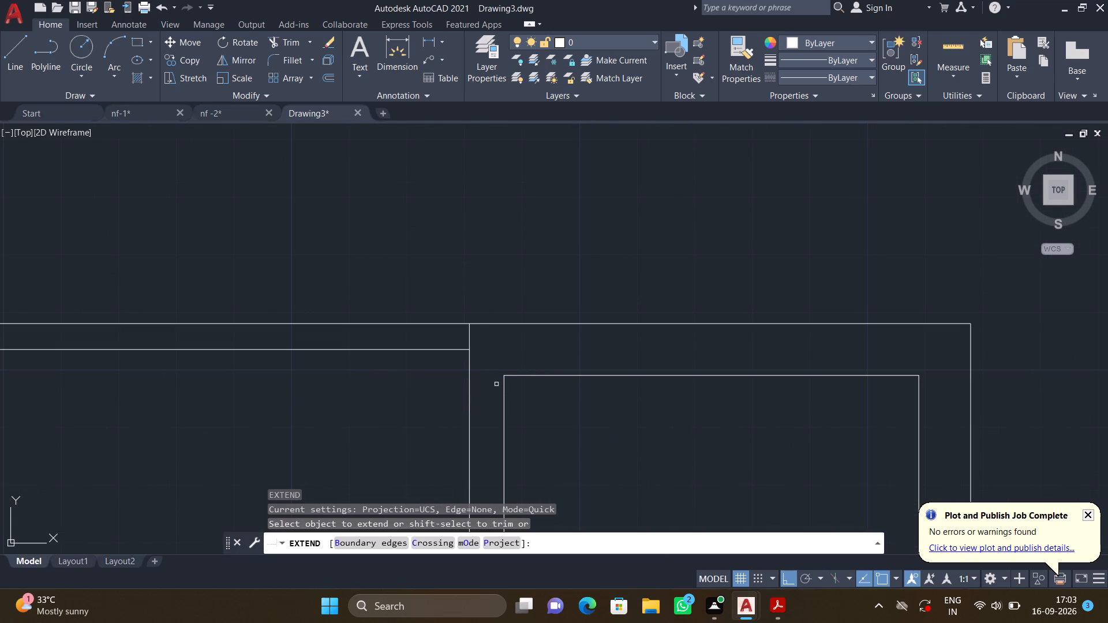
pyautogui.click(516, 375)
pyautogui.press('Return')
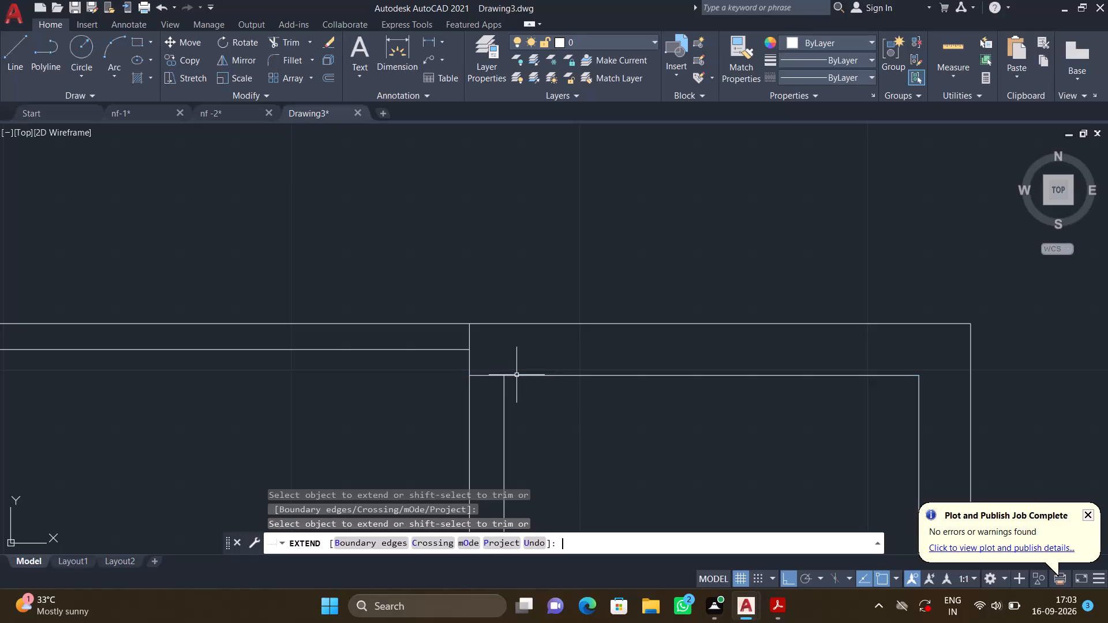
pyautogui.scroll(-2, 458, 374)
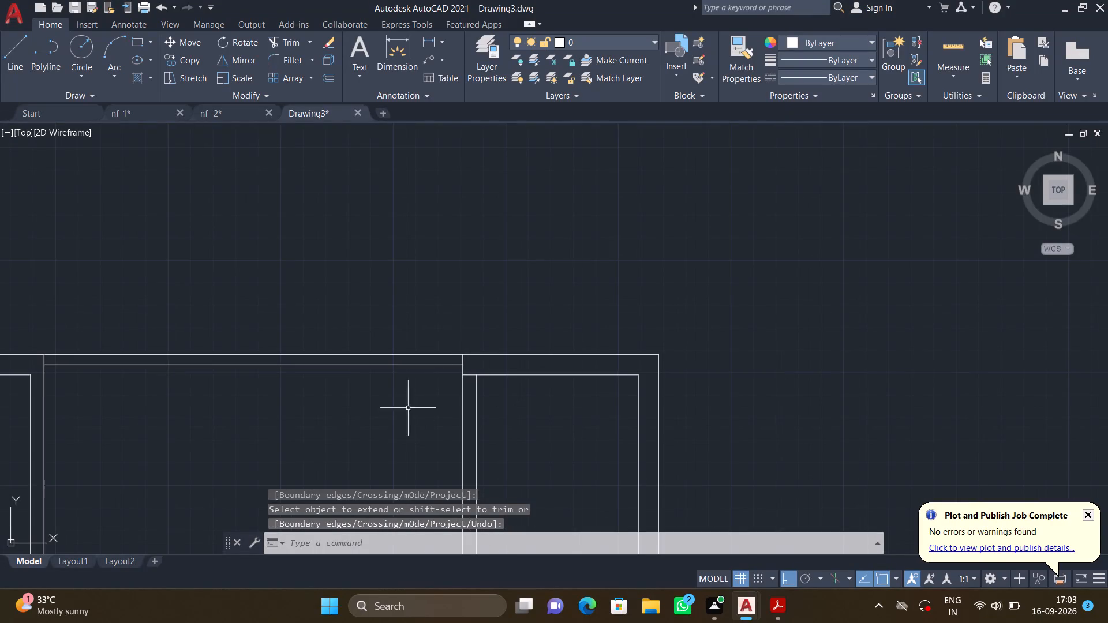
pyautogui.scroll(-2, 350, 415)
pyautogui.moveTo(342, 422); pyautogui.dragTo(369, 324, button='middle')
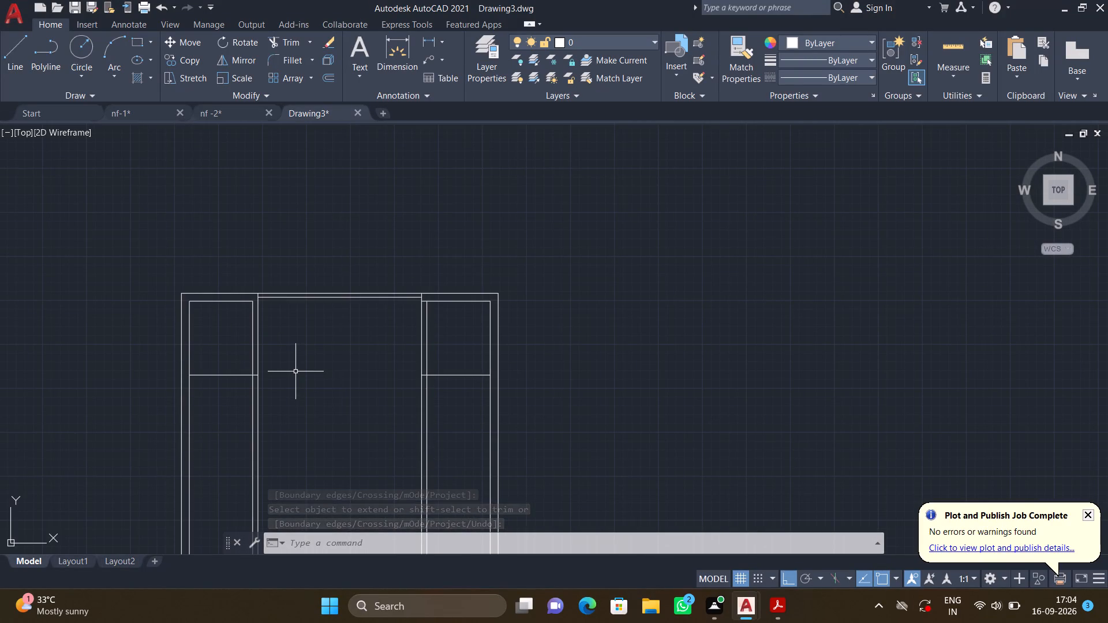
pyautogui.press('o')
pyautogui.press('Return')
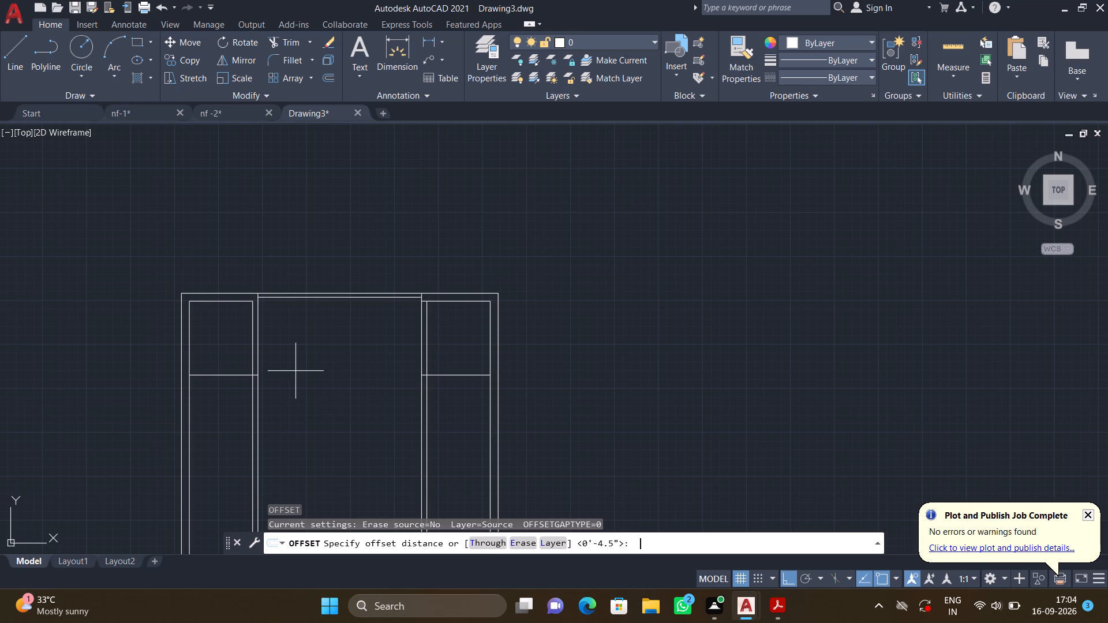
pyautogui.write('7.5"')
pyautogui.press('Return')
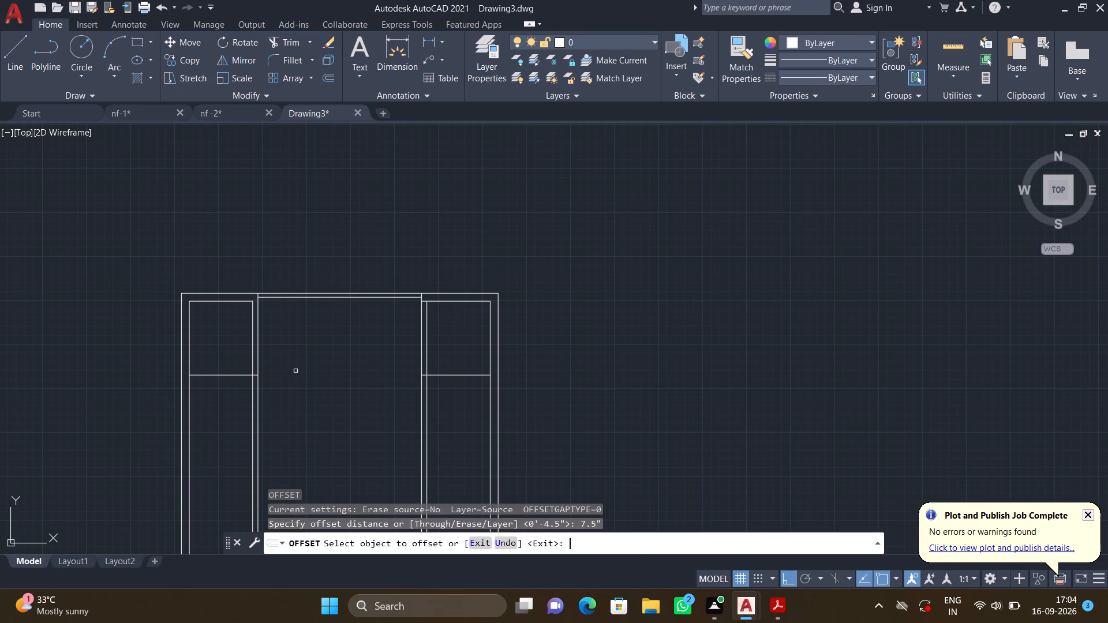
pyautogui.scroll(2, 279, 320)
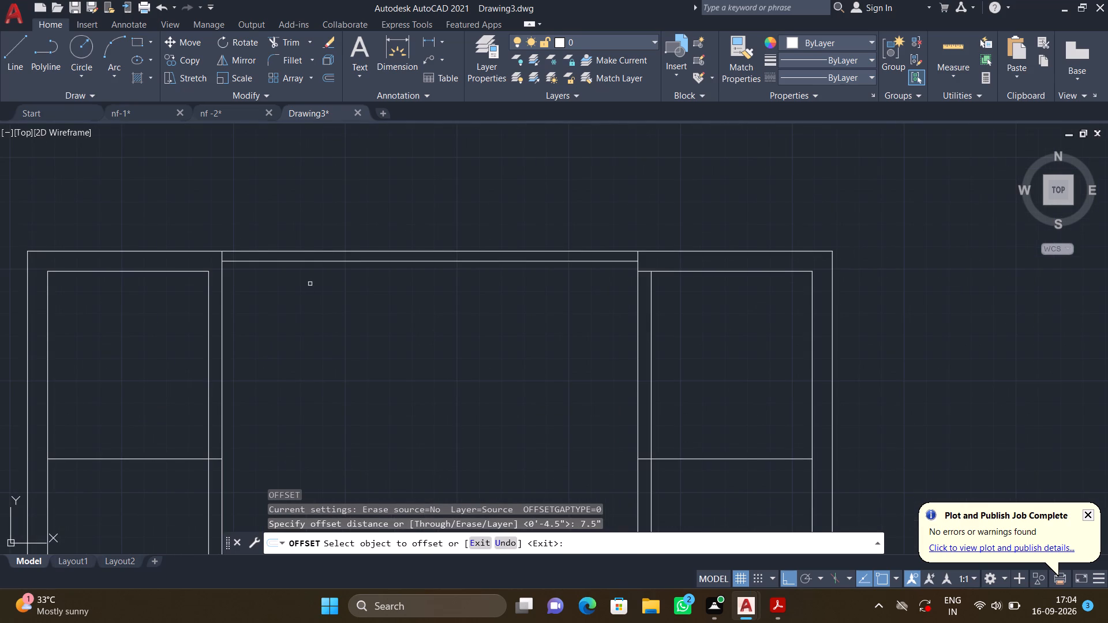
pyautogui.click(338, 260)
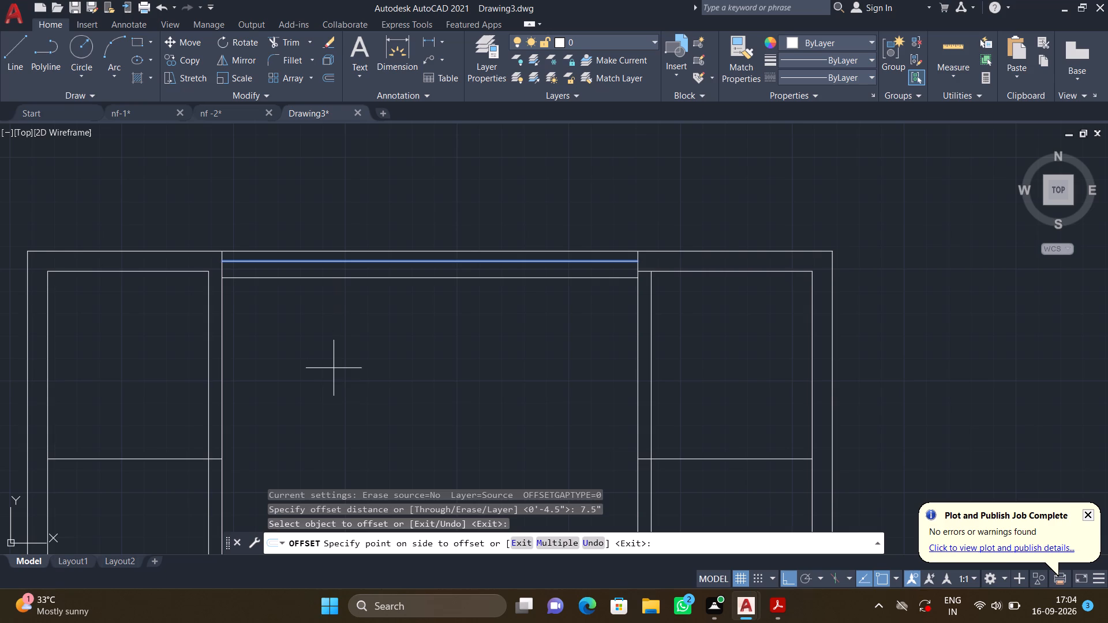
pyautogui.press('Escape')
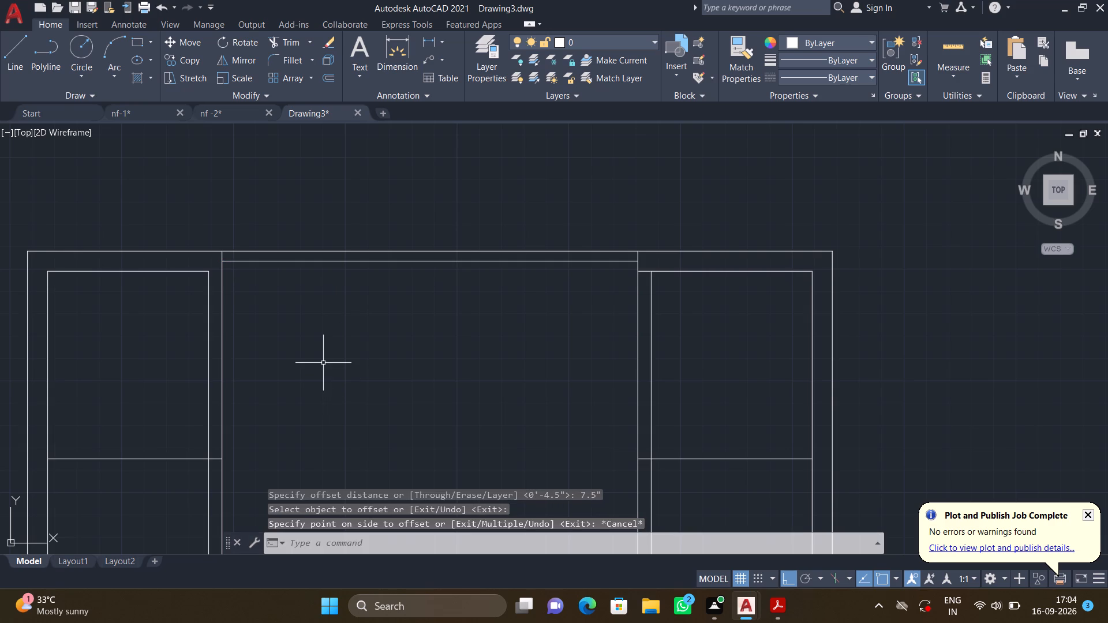
# Offset the inner line of the central bay's top wall 7'5" down into the bay.
pyautogui.press('o')
pyautogui.press('Return')
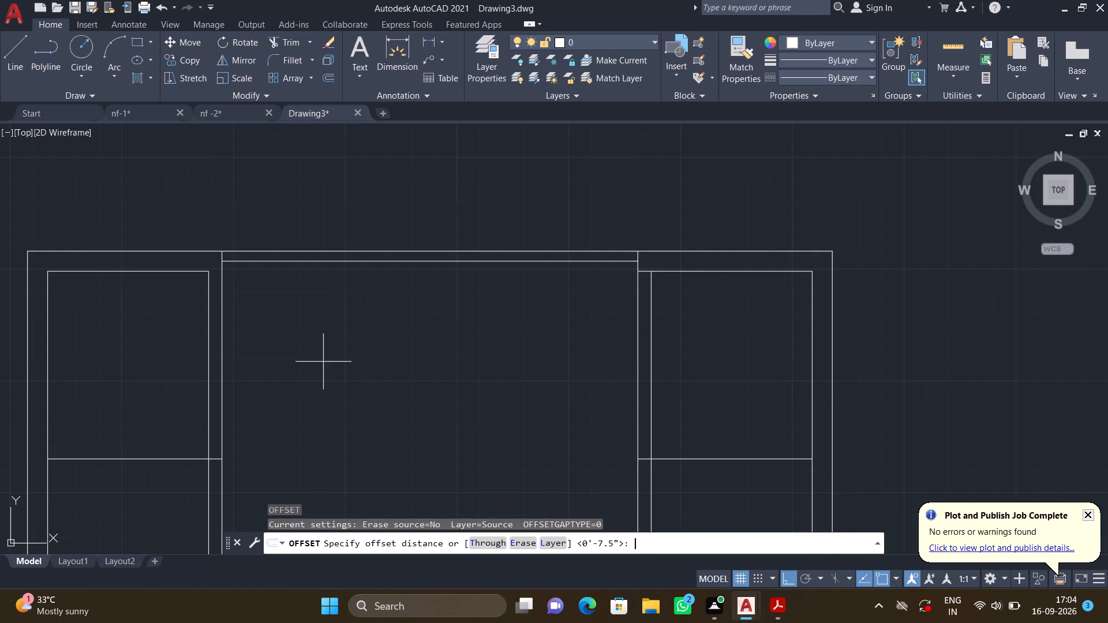
pyautogui.write("7'")
pyautogui.write('5"')
pyautogui.press('Return')
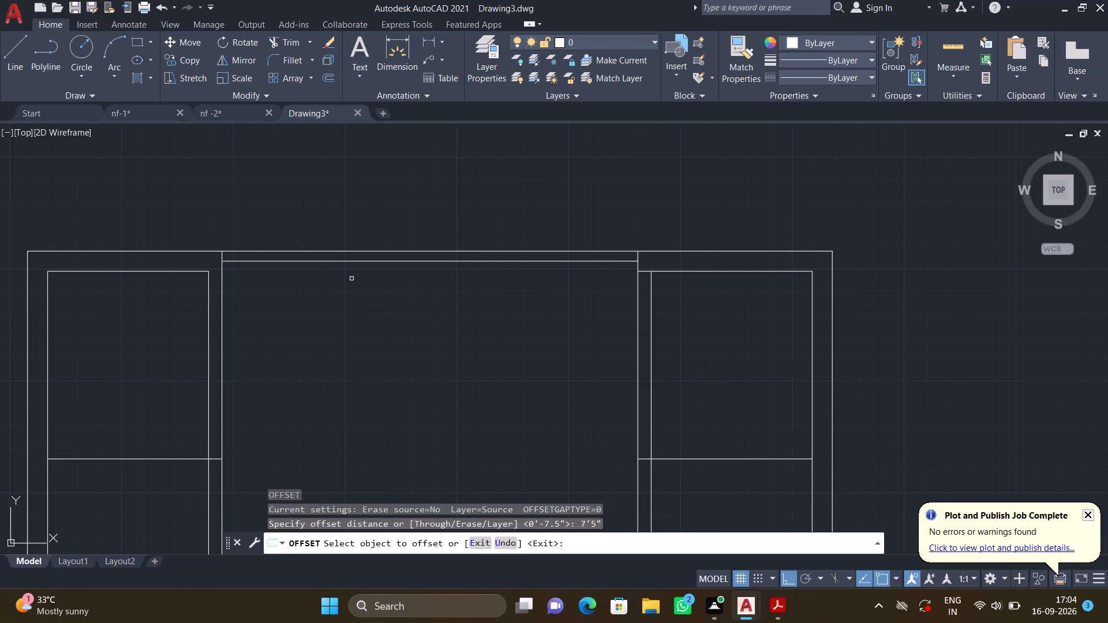
pyautogui.click(361, 261)
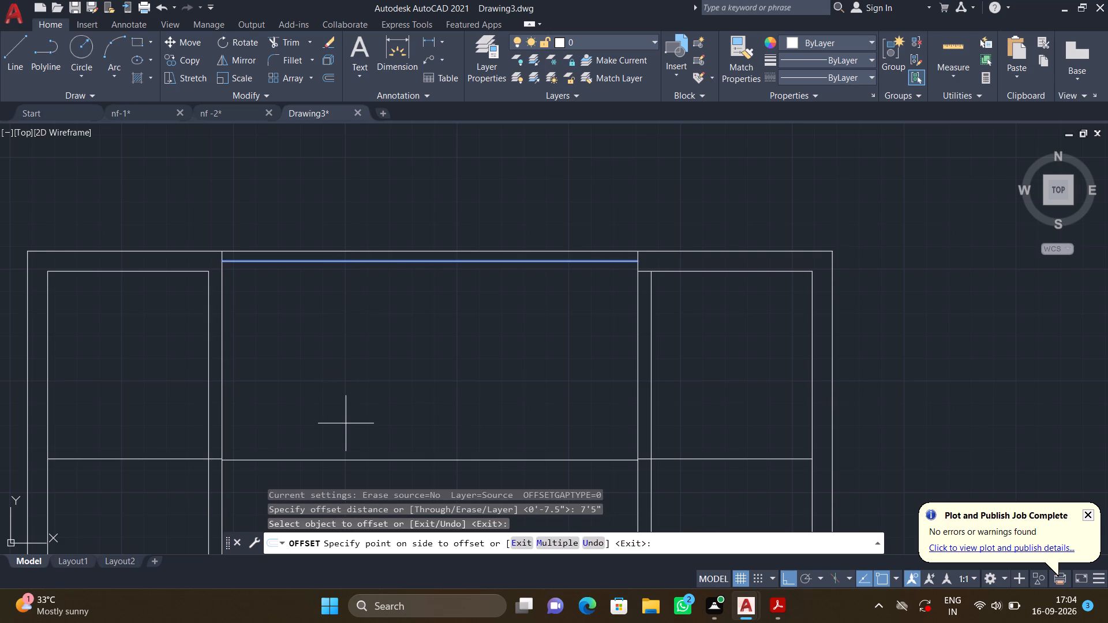
pyautogui.click(346, 423)
pyautogui.press('Return')
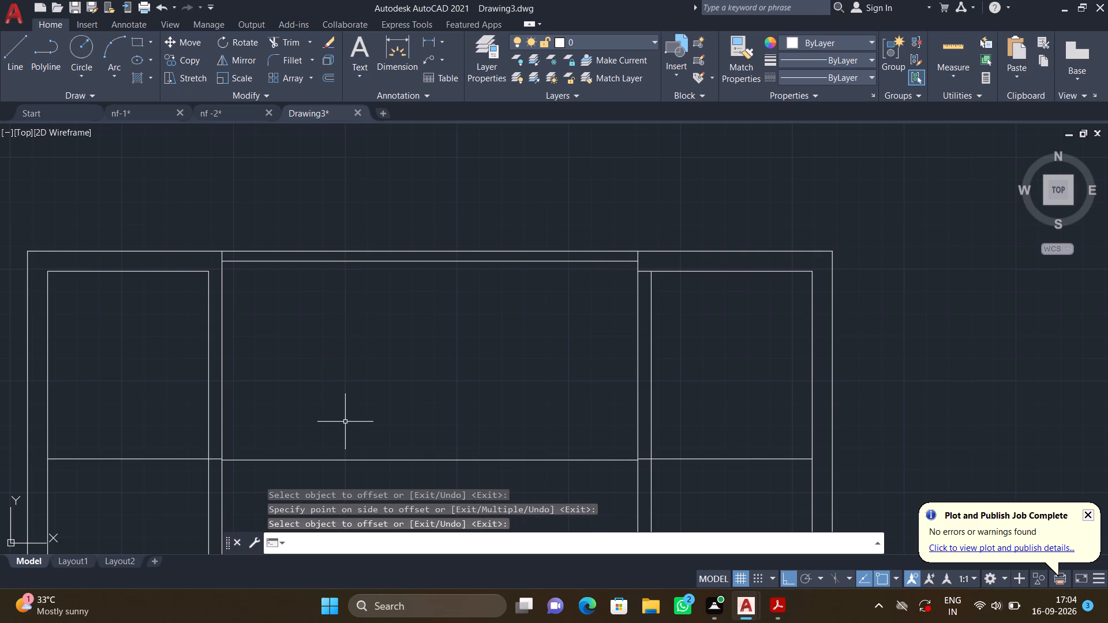
pyautogui.scroll(-3, 345, 422)
pyautogui.moveTo(330, 470); pyautogui.dragTo(331, 426, button='middle')
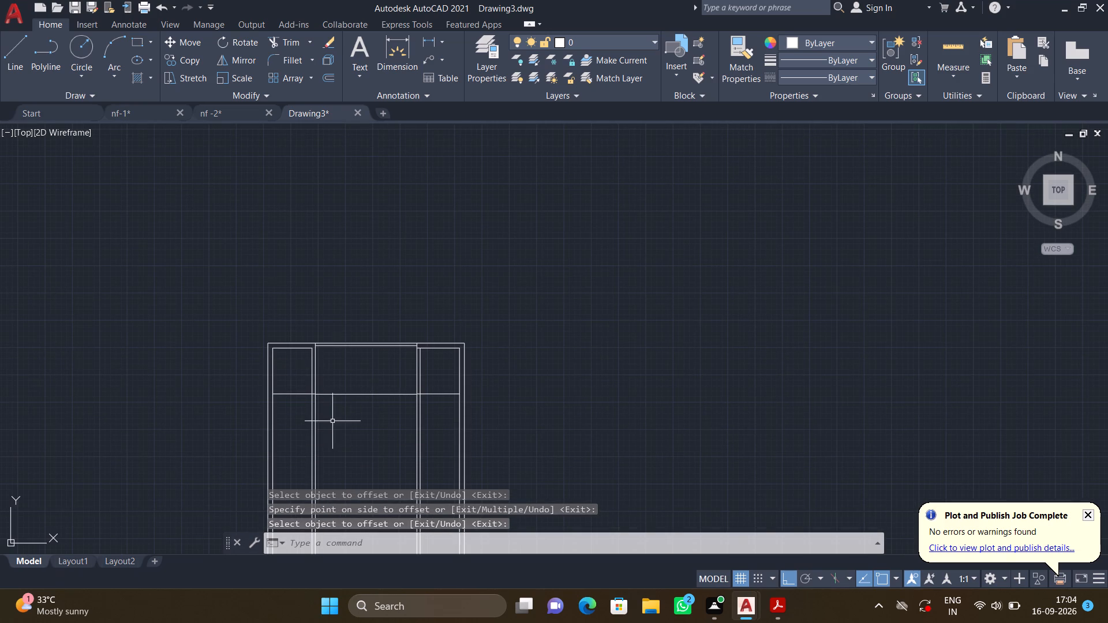
pyautogui.scroll(4, 332, 396)
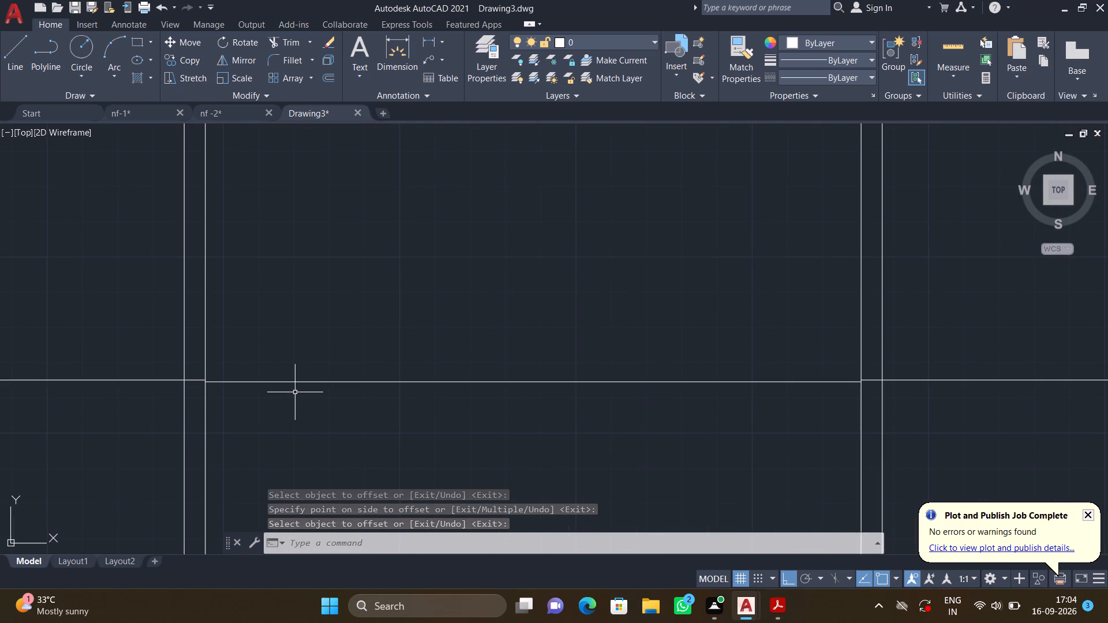
# Offset the horizontal wall lines of the left room and the central bay 6" down to give the partition its thickness.
pyautogui.scroll(-1, 295, 392)
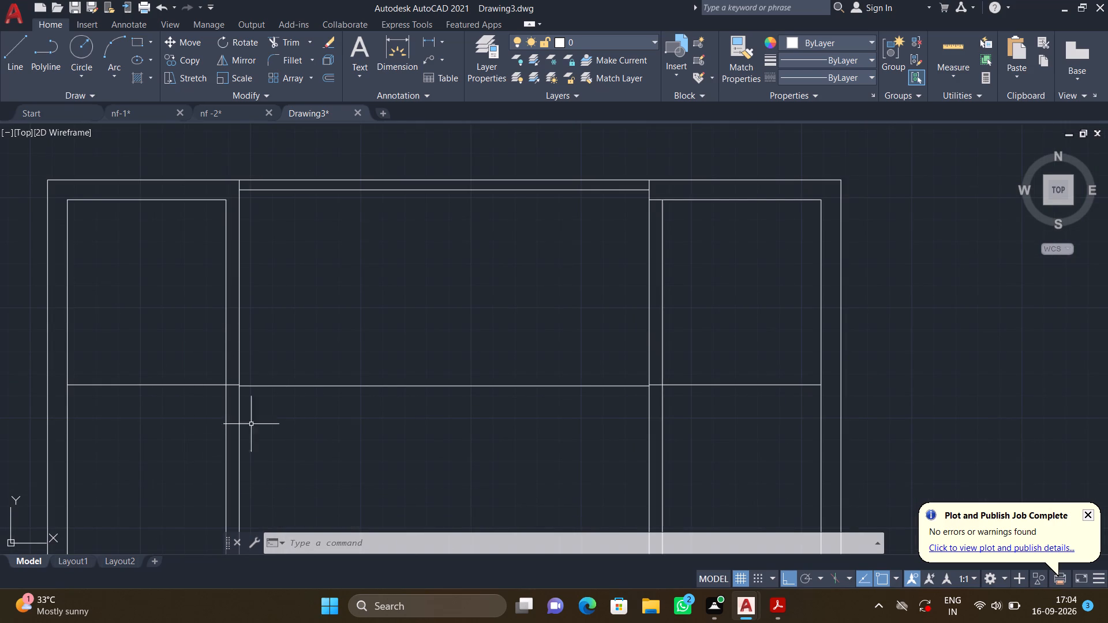
pyautogui.scroll(2, 192, 399)
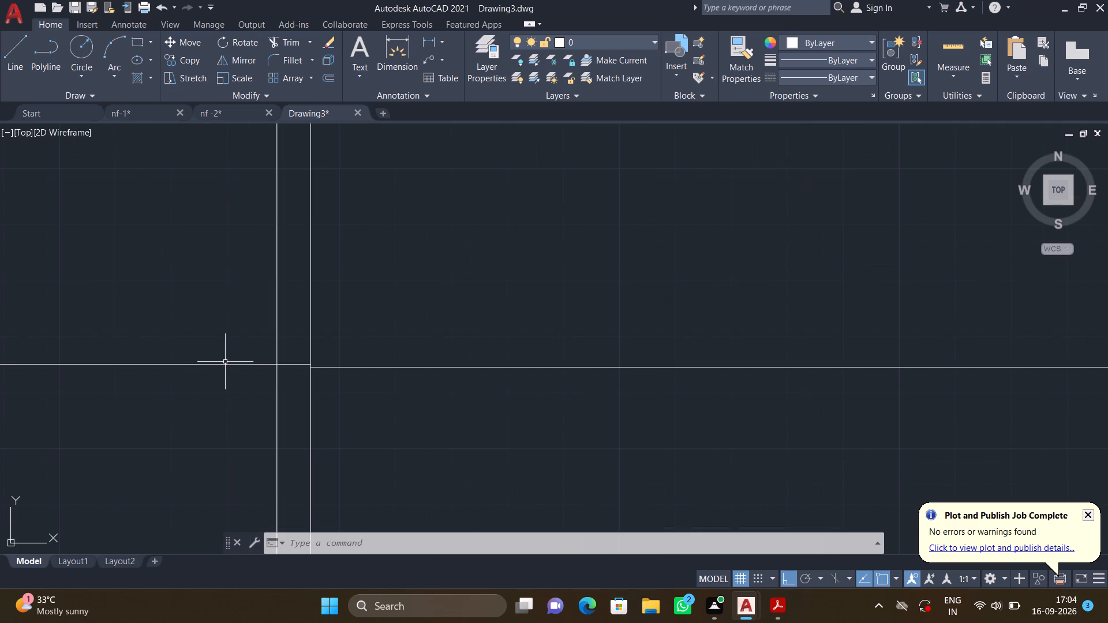
pyautogui.press('o')
pyautogui.press('Return')
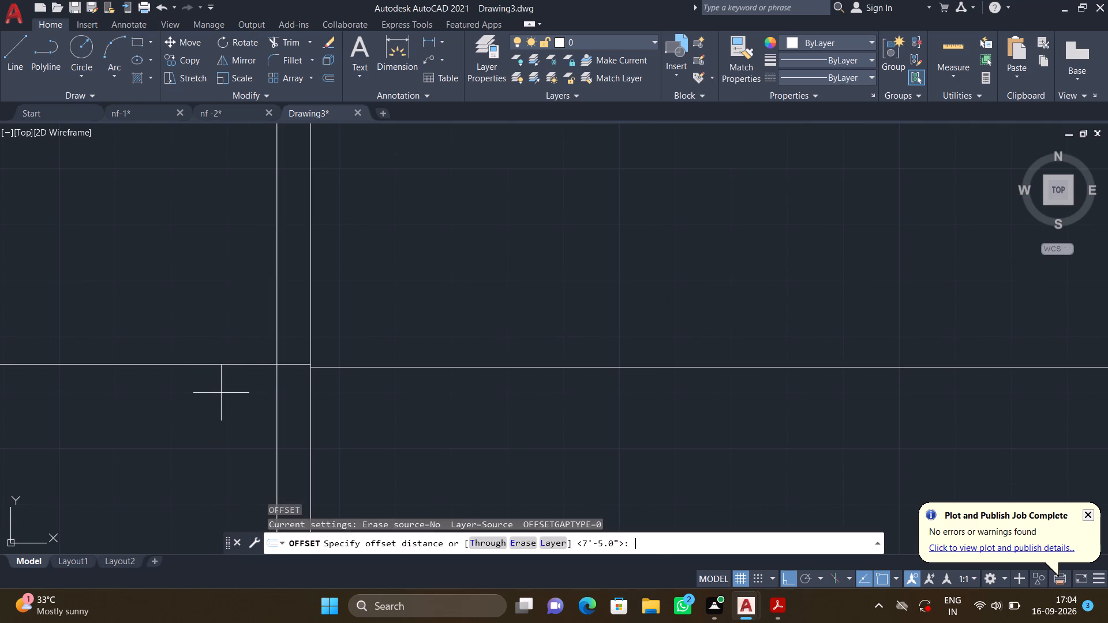
pyautogui.press('6')
pyautogui.hotkey('shift', '"')
pyautogui.press('Return')
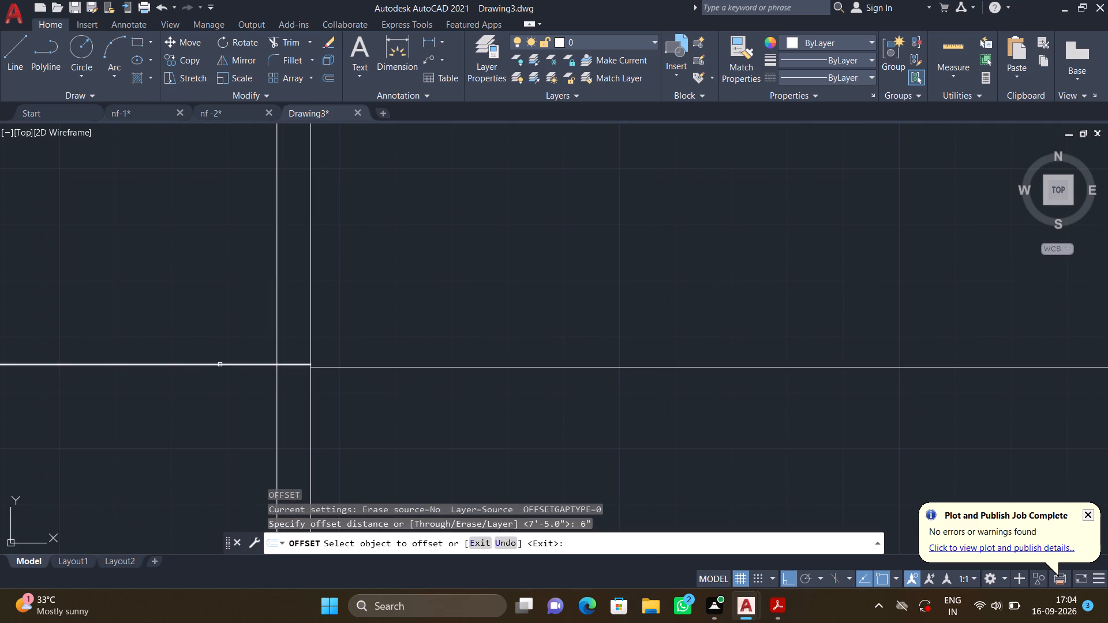
pyautogui.click(220, 365)
pyautogui.click(220, 398)
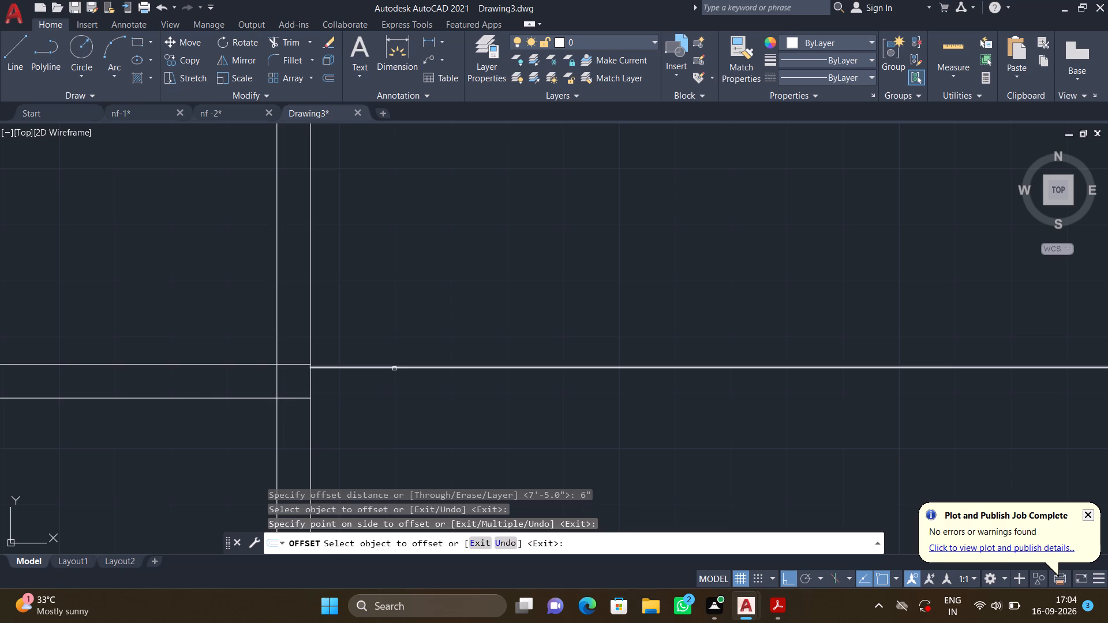
pyautogui.click(394, 368)
pyautogui.click(391, 392)
# Offset the right room's horizontal wall line 6" down to match the partition thickness in the other bays.
pyautogui.scroll(-3, 394, 393)
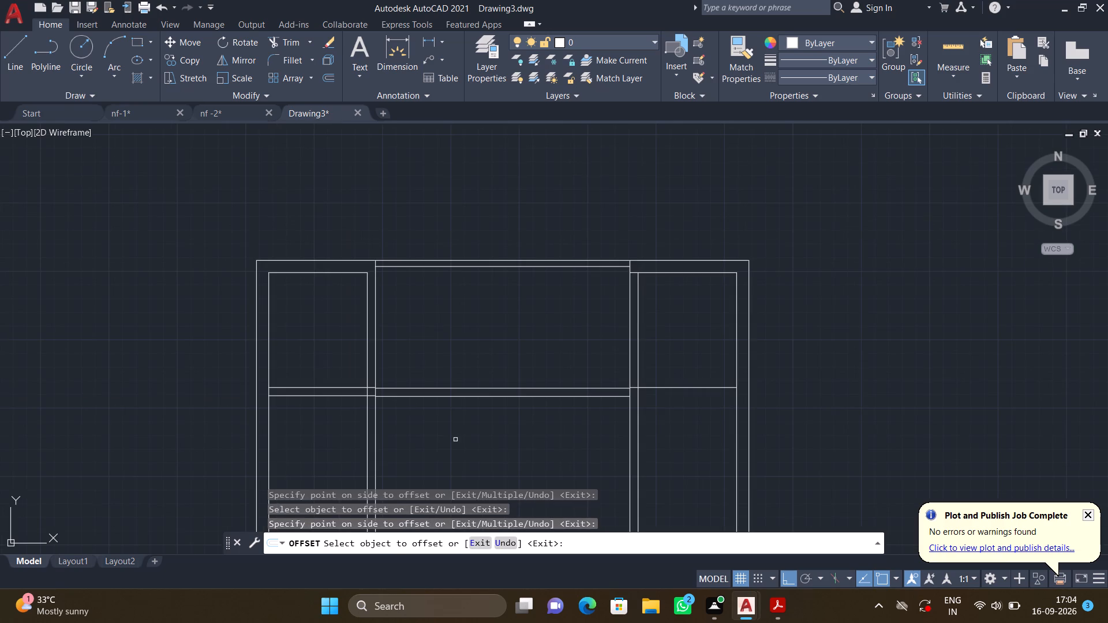
pyautogui.moveTo(455, 435); pyautogui.dragTo(375, 384, button='middle')
pyautogui.scroll(2, 601, 337)
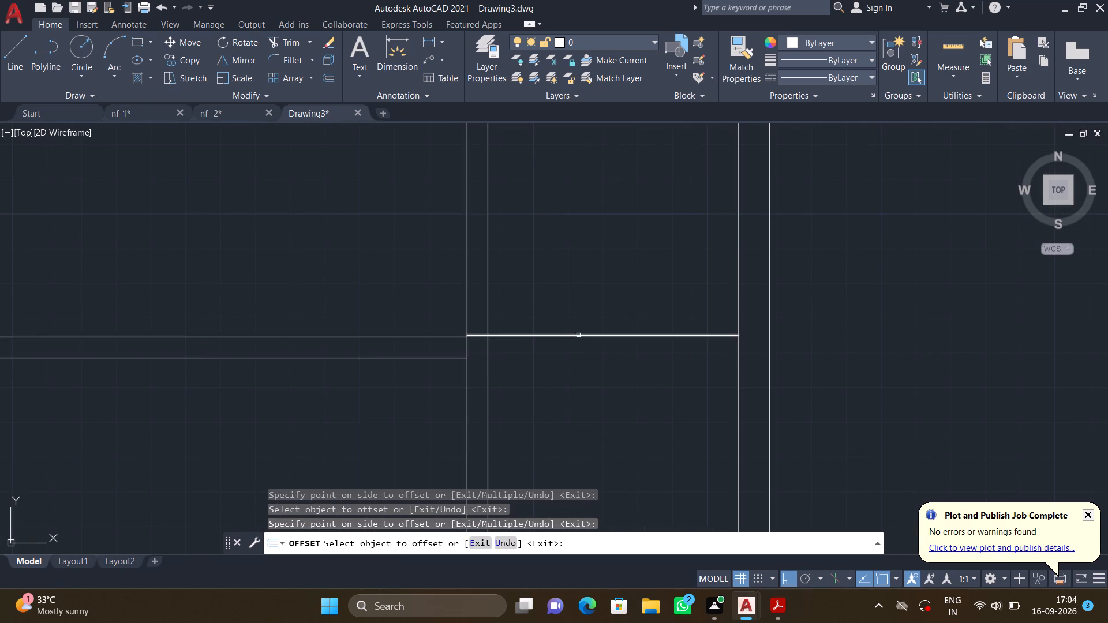
pyautogui.click(577, 332)
pyautogui.click(575, 335)
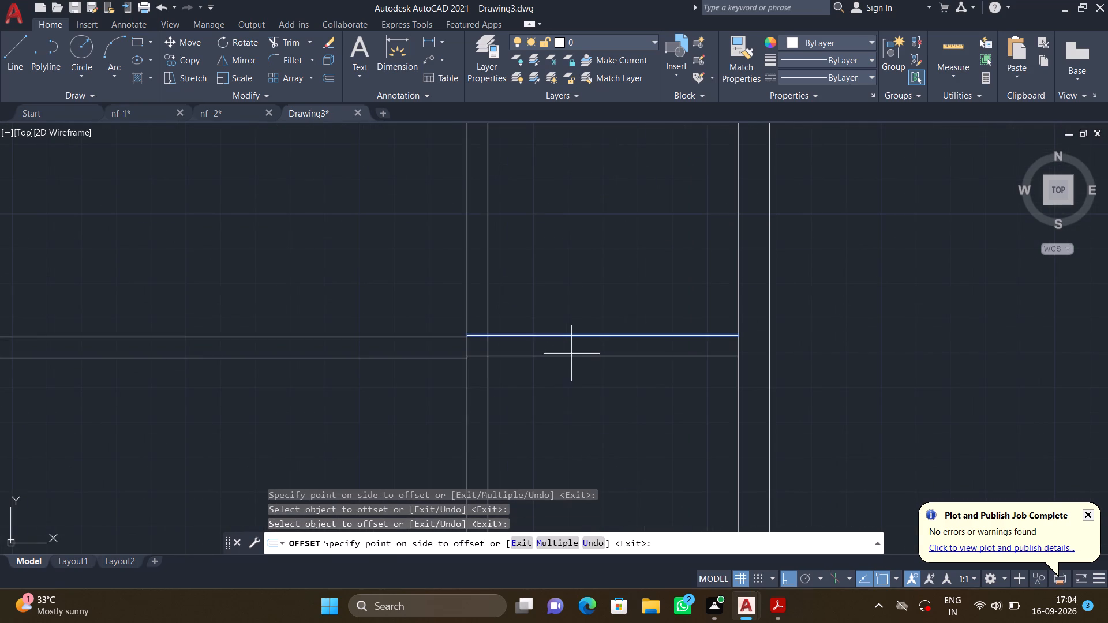
pyautogui.click(571, 354)
pyautogui.scroll(-2, 437, 344)
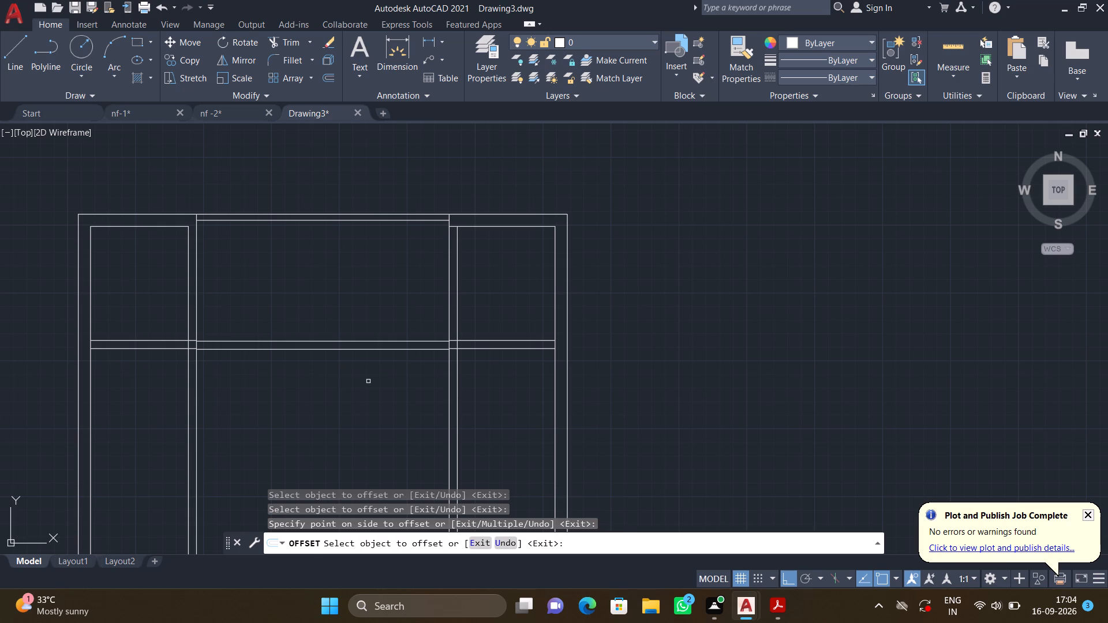
pyautogui.press('Return')
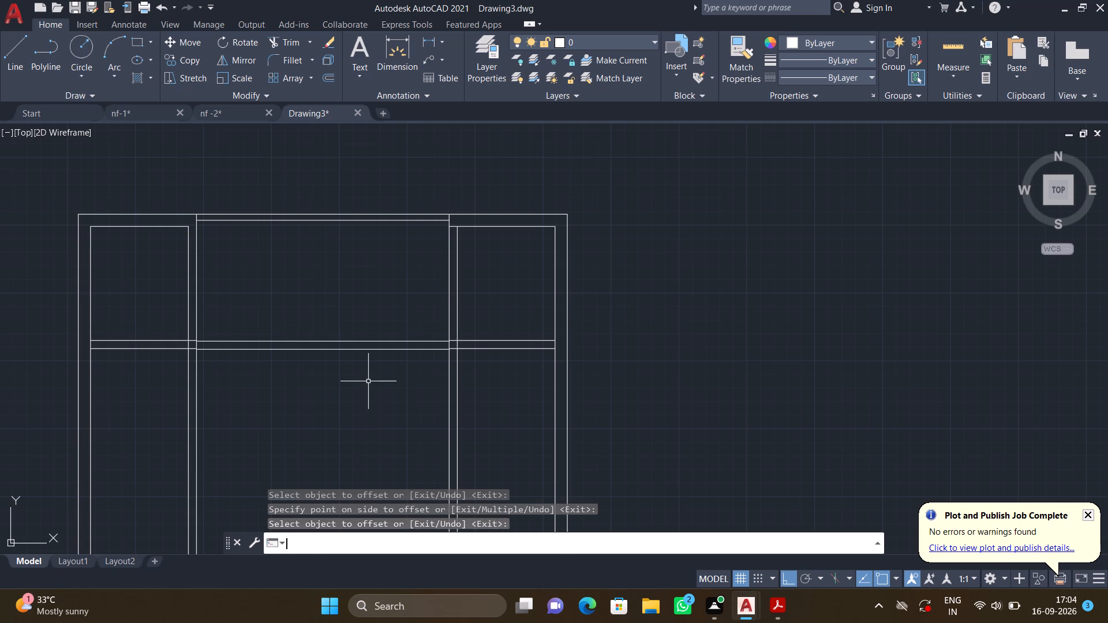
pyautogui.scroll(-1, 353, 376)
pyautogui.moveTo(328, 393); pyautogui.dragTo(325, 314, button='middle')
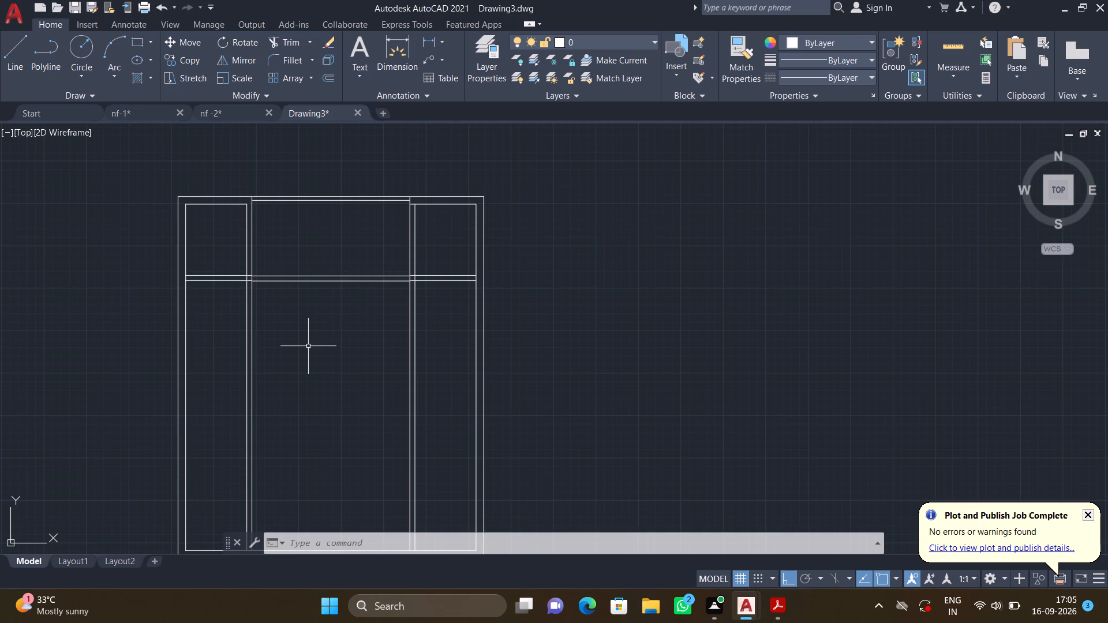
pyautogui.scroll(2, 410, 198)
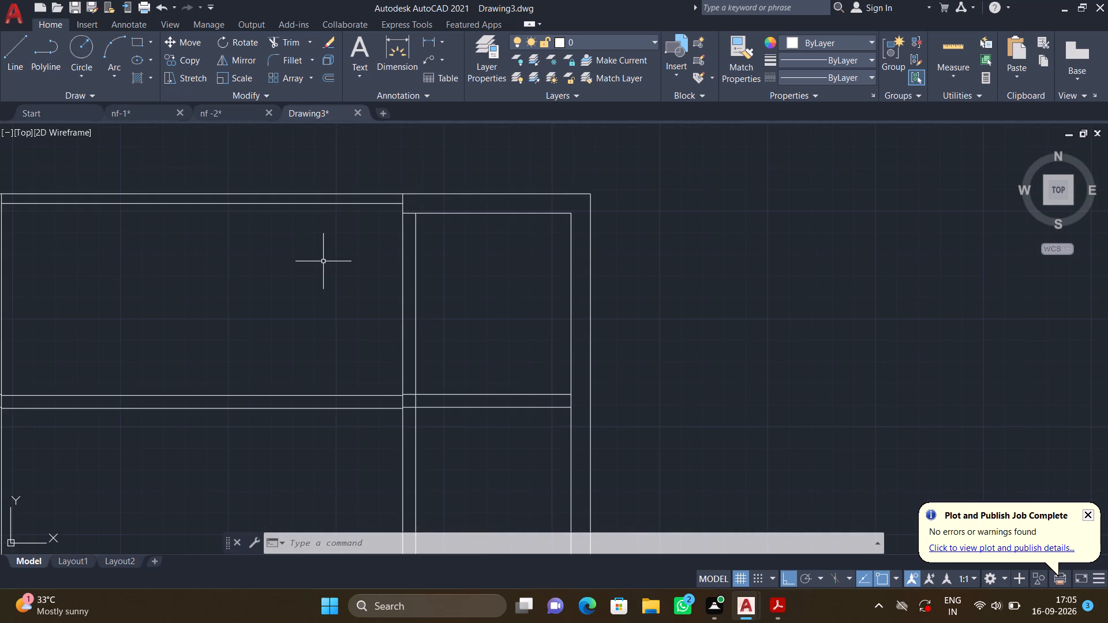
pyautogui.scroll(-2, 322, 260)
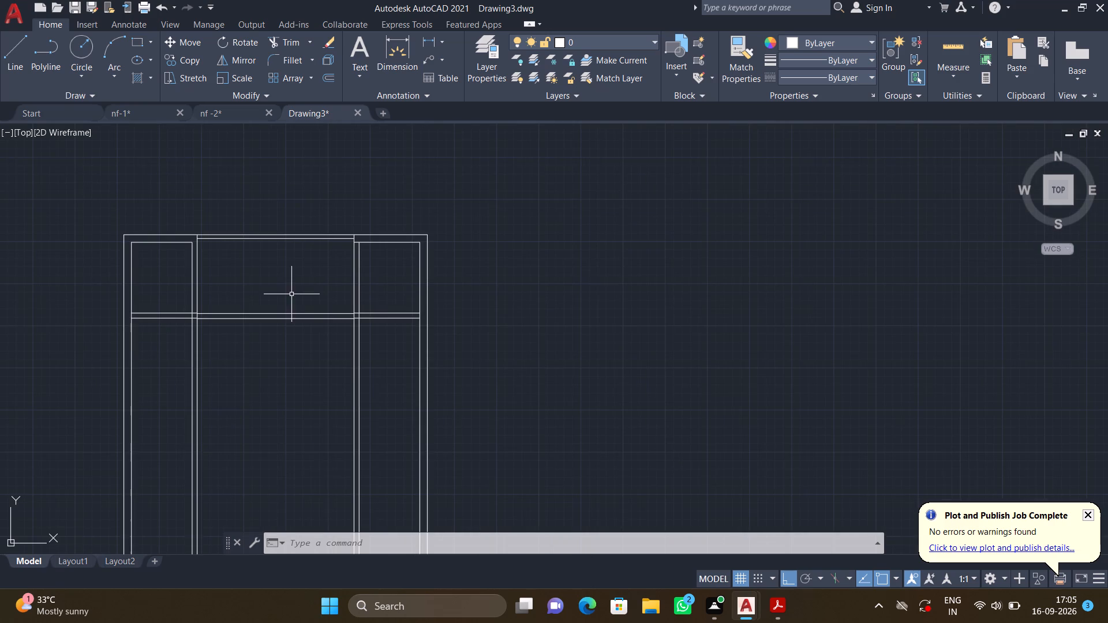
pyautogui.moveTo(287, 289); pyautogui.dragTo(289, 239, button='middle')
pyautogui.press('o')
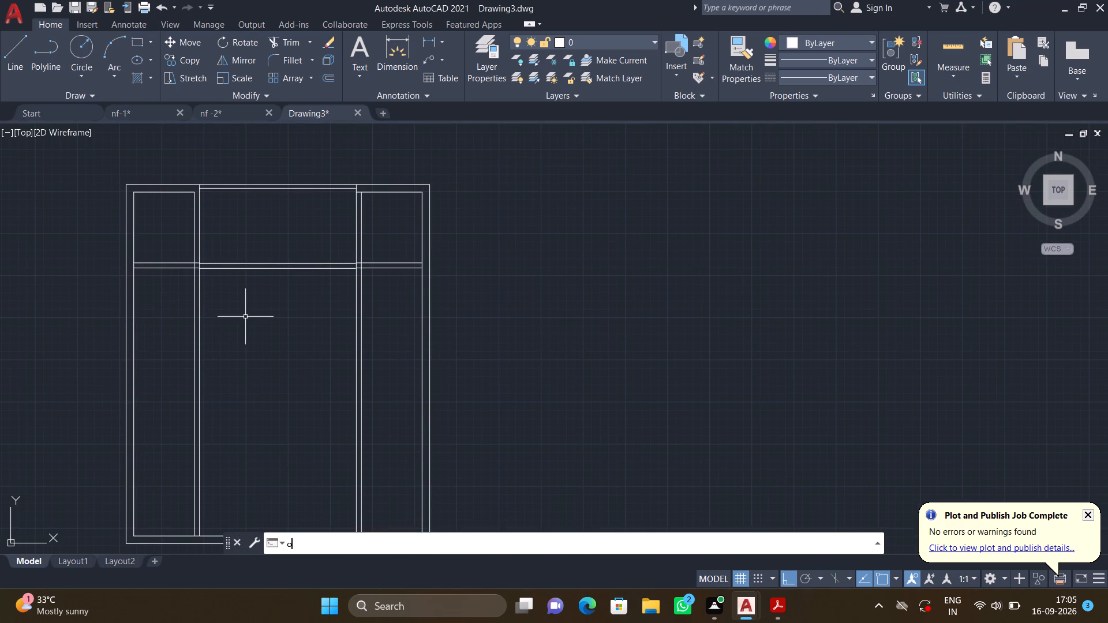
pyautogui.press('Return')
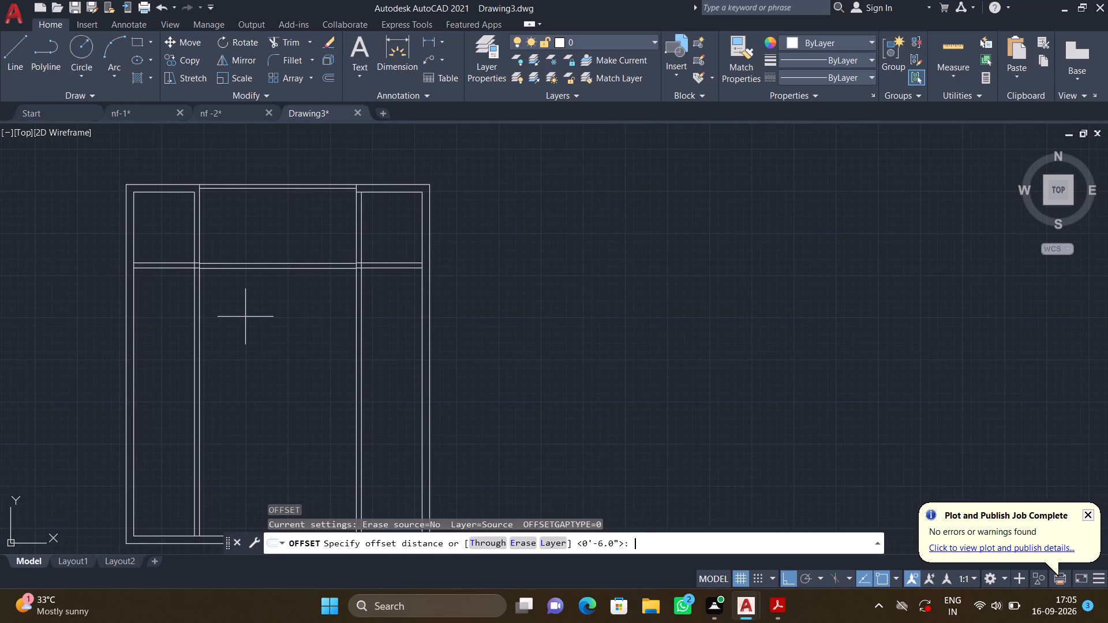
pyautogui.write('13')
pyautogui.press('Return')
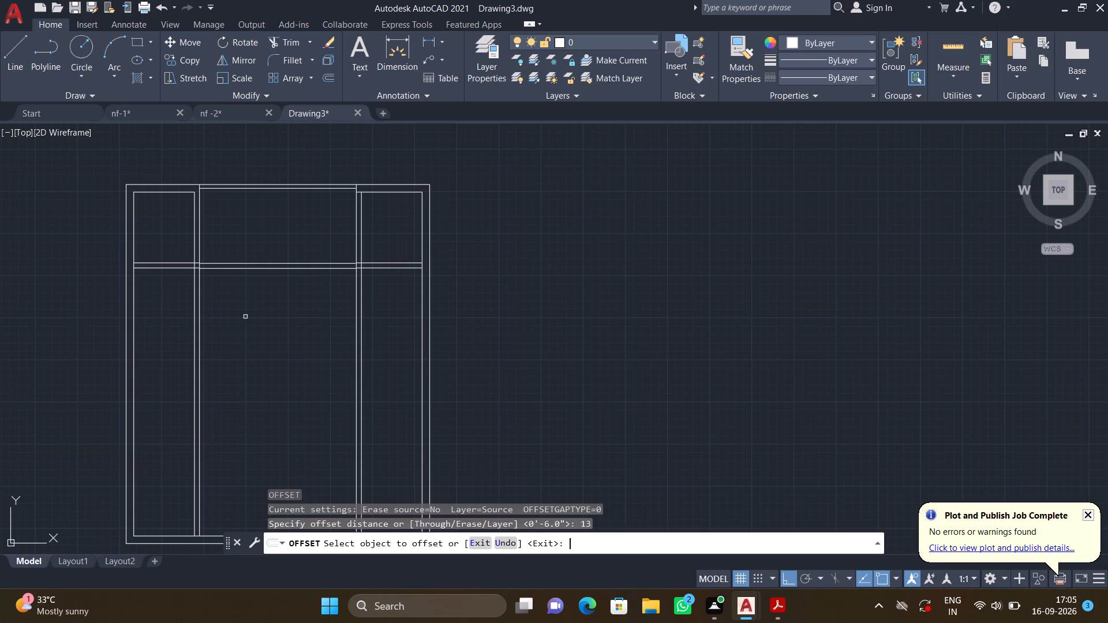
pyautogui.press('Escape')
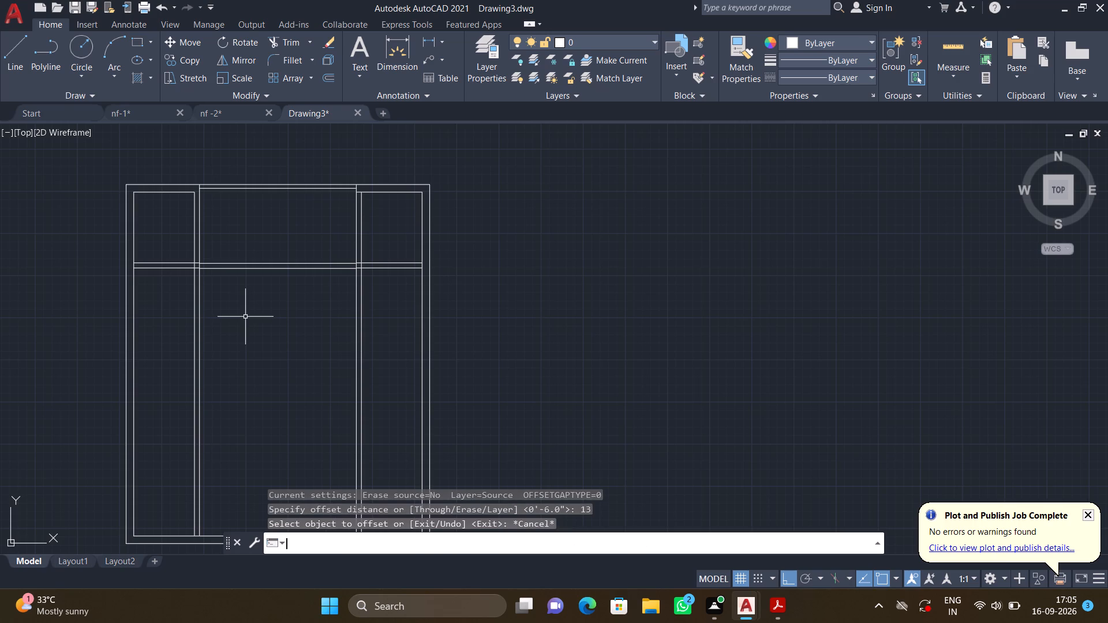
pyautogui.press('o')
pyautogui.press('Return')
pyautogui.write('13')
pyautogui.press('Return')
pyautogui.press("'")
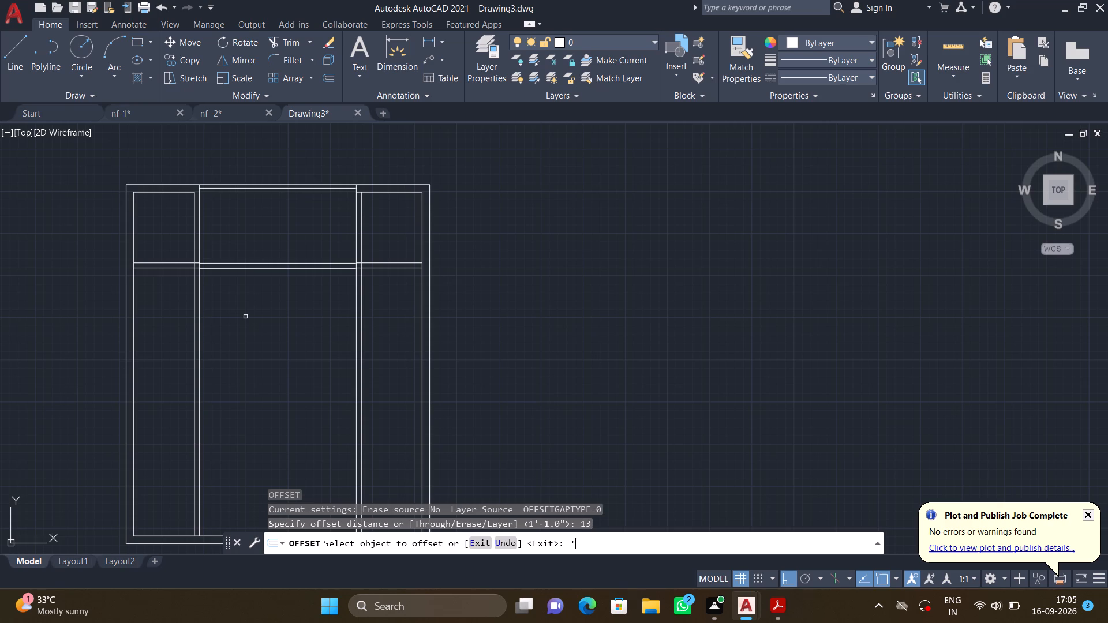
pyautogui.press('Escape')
# Offset the lower line of the central bay's horizontal partition 13'0" down into the bay.
pyautogui.press('o')
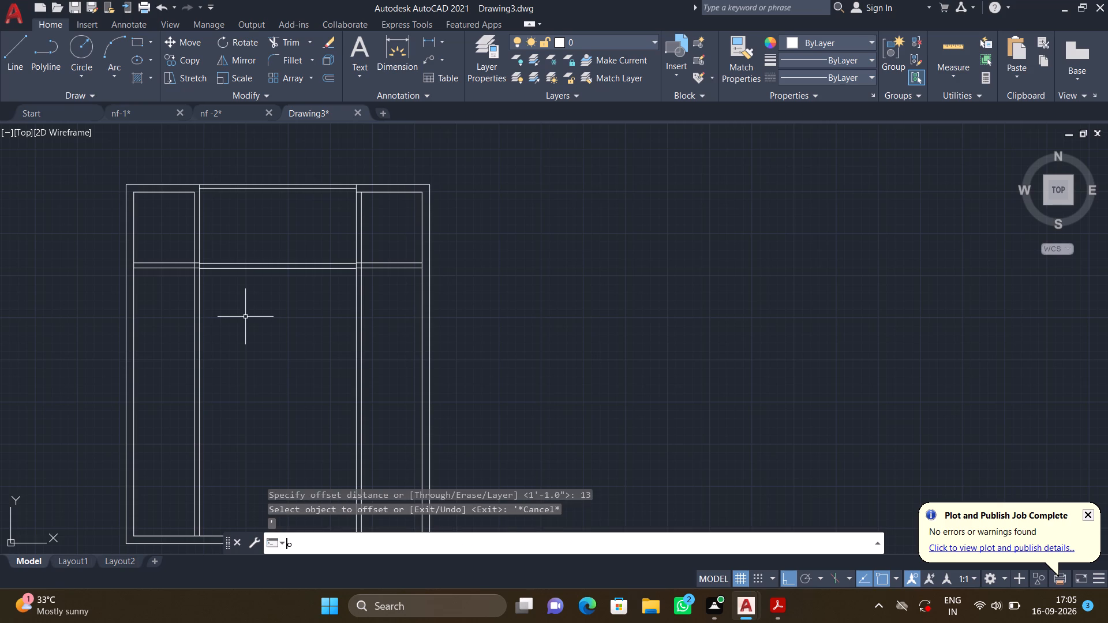
pyautogui.press('Return')
pyautogui.write("13'")
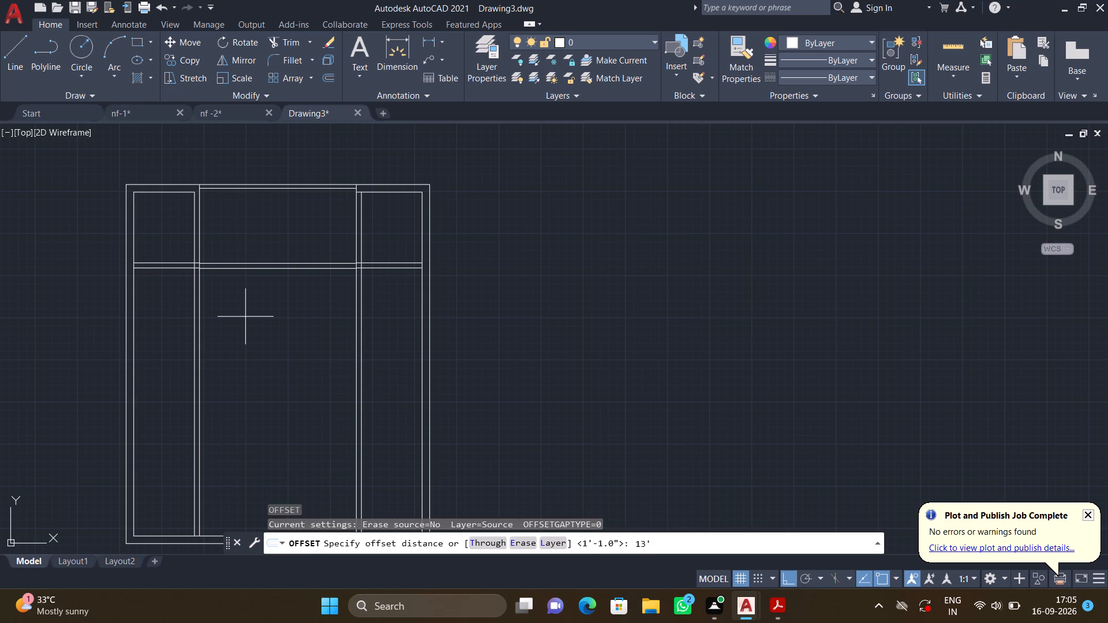
pyautogui.write("0'")
pyautogui.press('Return')
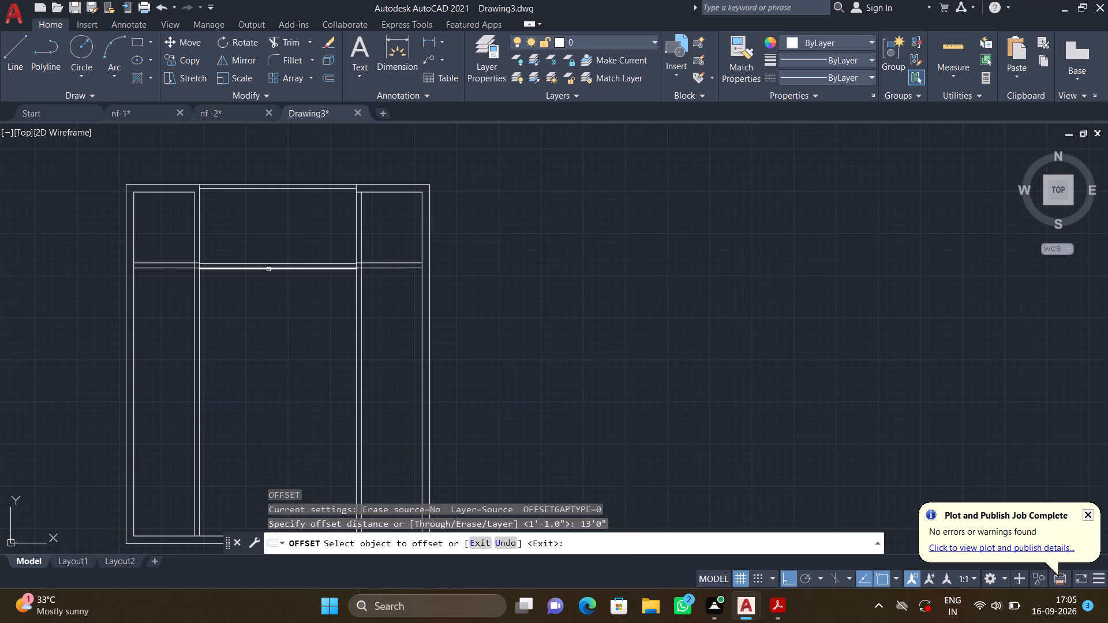
pyautogui.click(268, 269)
pyautogui.click(272, 318)
pyautogui.press('Return')
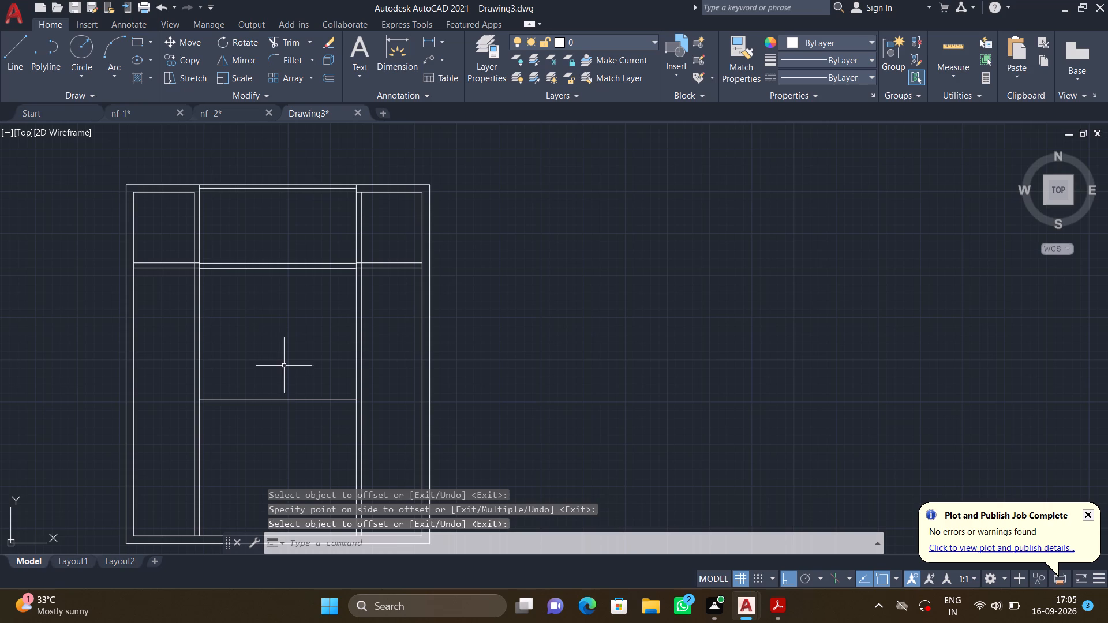
# Extend the central bay's lower horizontal line across both vertical partitions to the inner lines of the left and right outer walls.
pyautogui.moveTo(290, 419); pyautogui.dragTo(278, 371, button='middle')
pyautogui.scroll(-1, 278, 371)
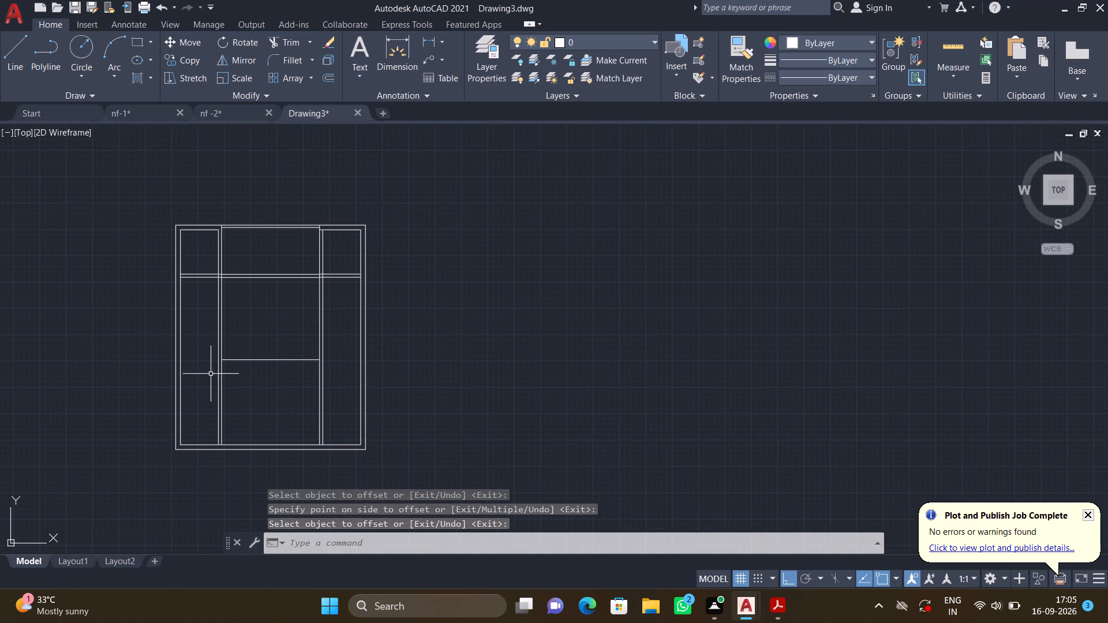
pyautogui.scroll(2, 209, 361)
pyautogui.write('ex')
pyautogui.press('Return')
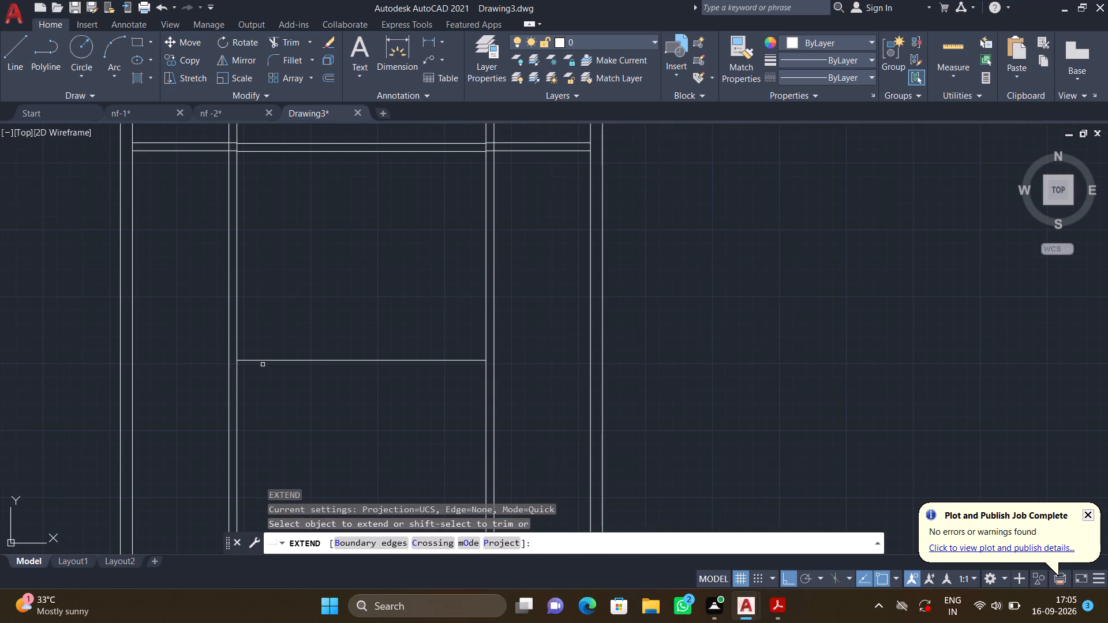
pyautogui.click(260, 360)
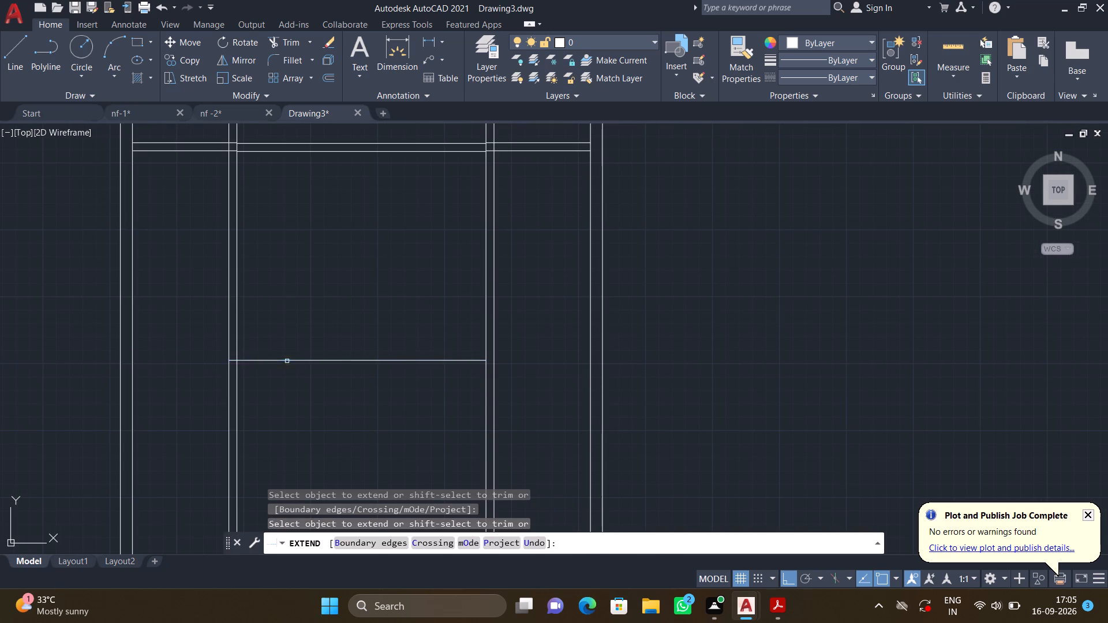
pyautogui.click(457, 361)
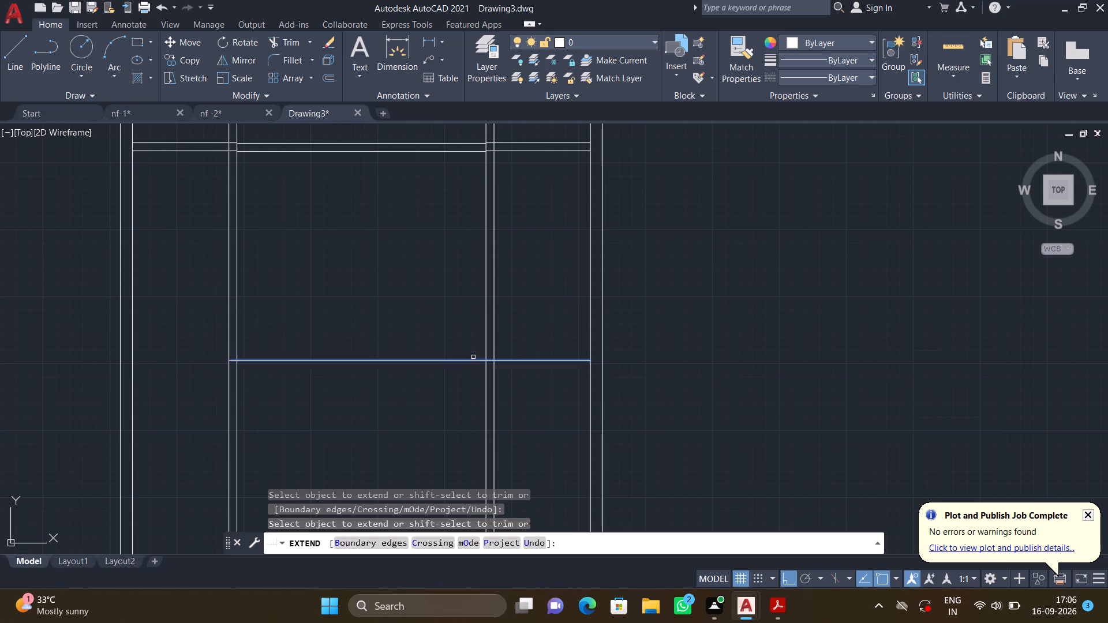
pyautogui.click(480, 361)
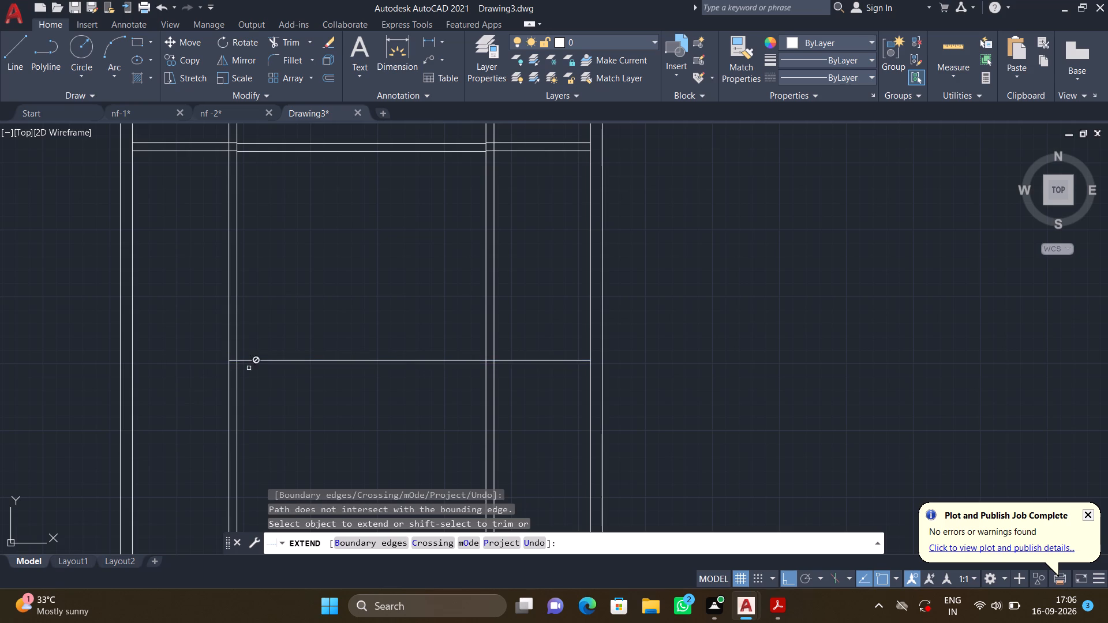
pyautogui.click(260, 358)
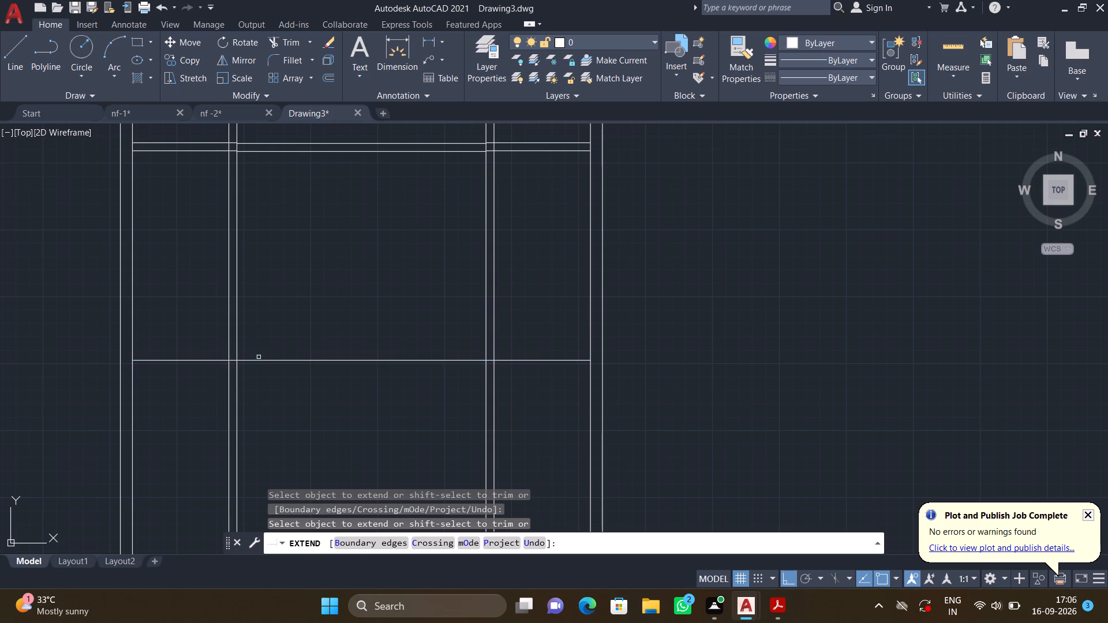
pyautogui.press('Return')
# Trim away both vertical partitions below the upper horizontal partition, in the middle band and the bottom band of the plan.
pyautogui.scroll(-1, 260, 359)
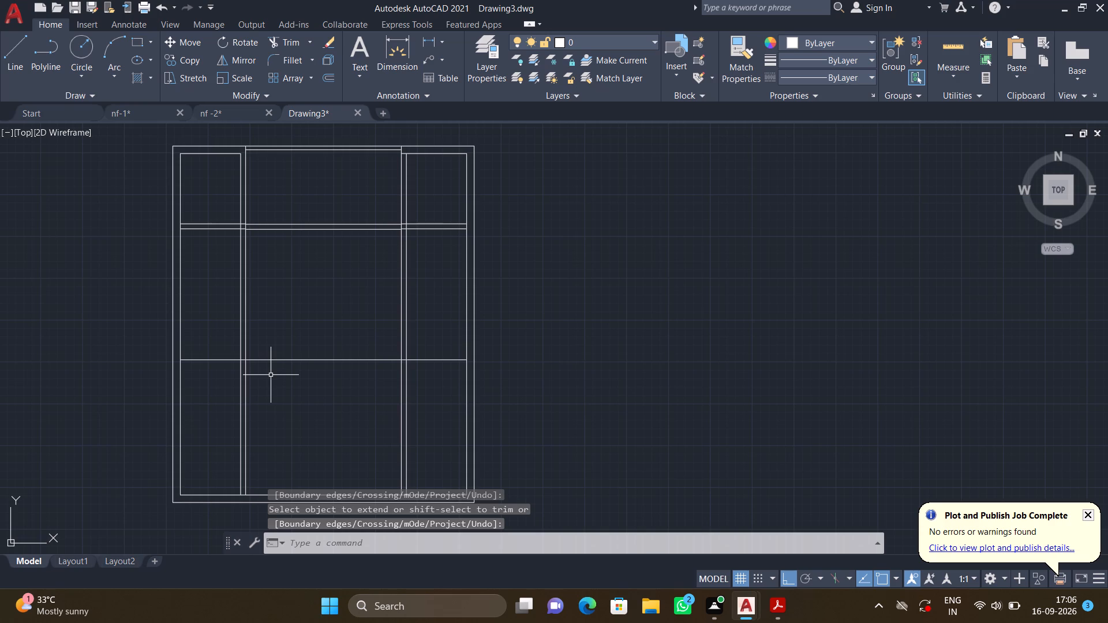
pyautogui.scroll(-1, 265, 348)
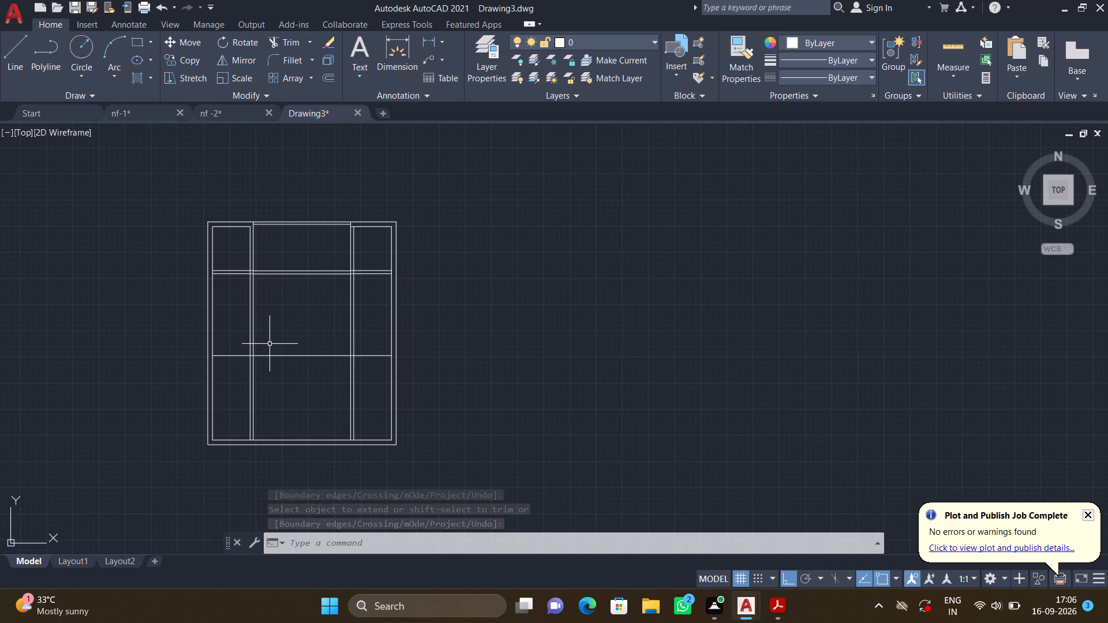
pyautogui.write('tr')
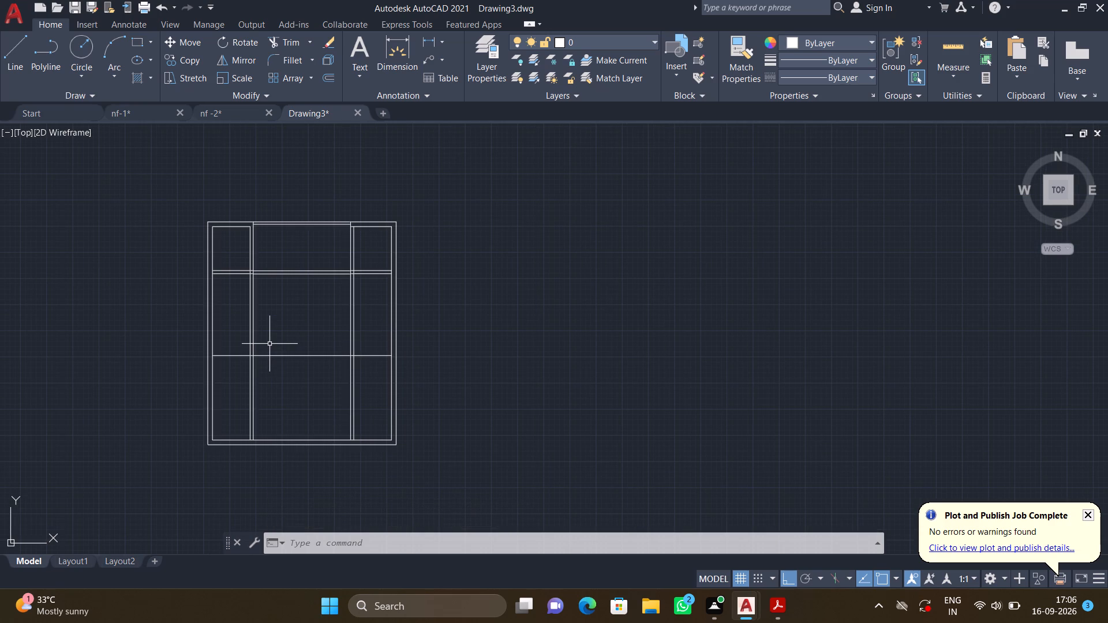
pyautogui.press('Return')
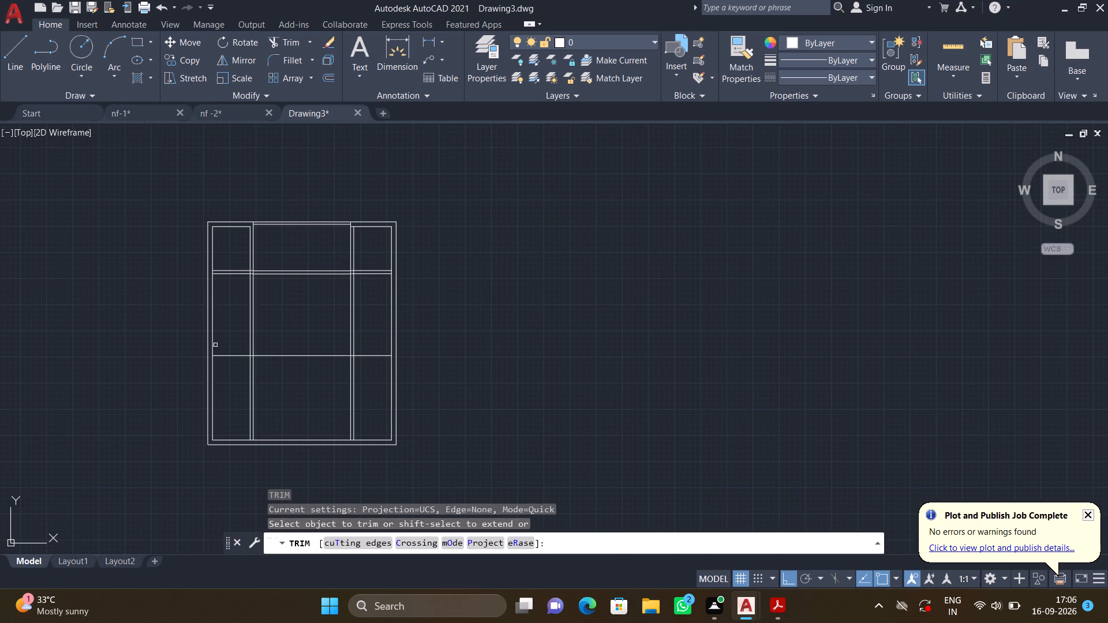
pyautogui.click(229, 325)
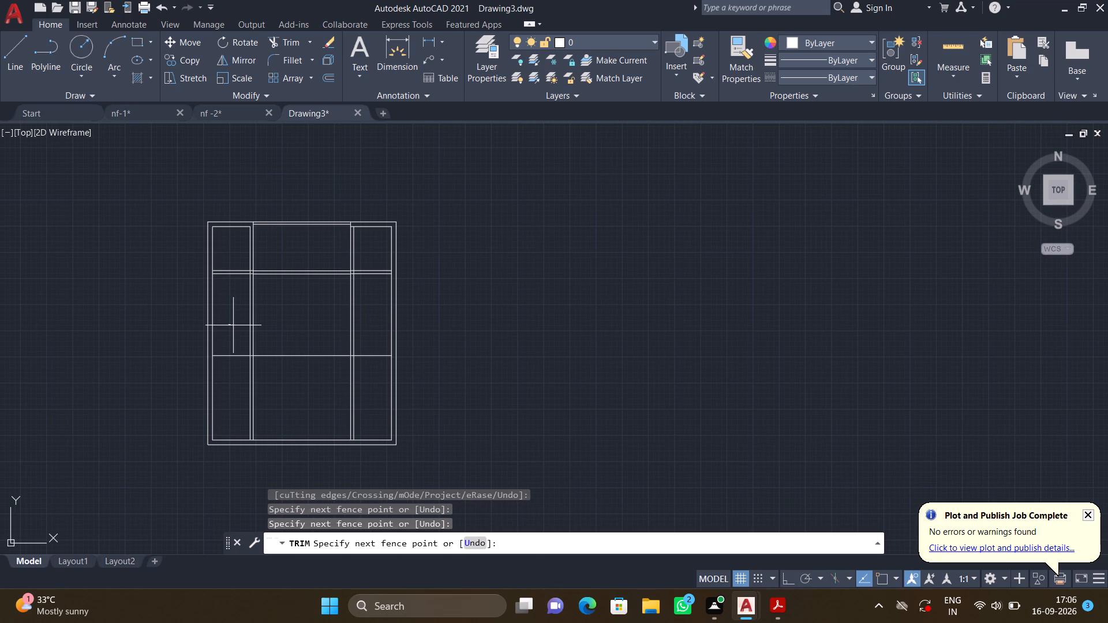
pyautogui.moveTo(233, 325); pyautogui.dragTo(278, 321)
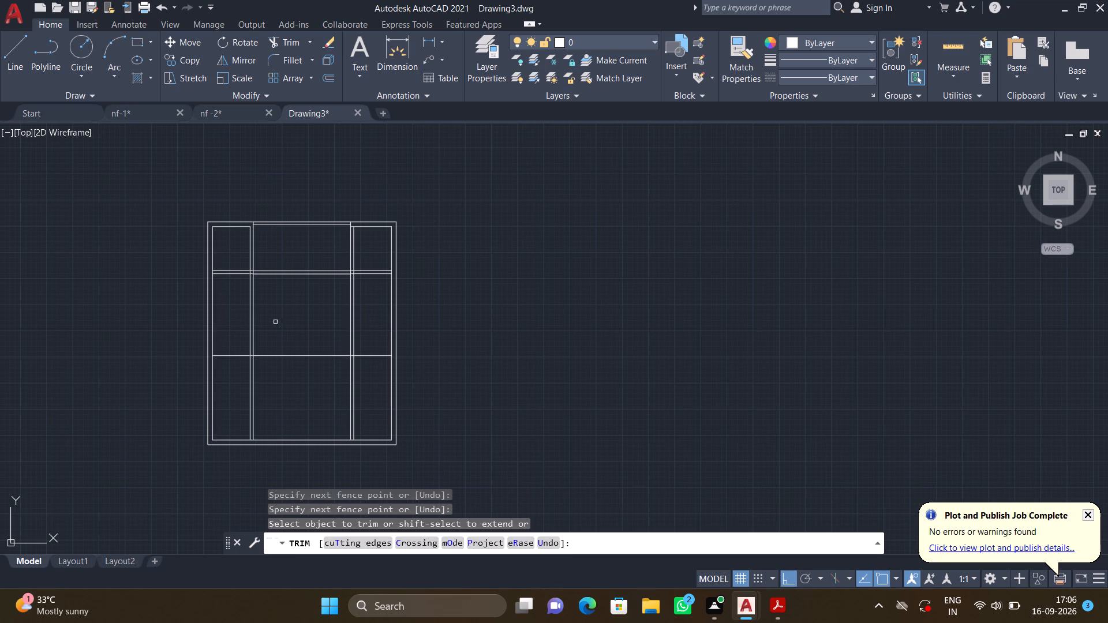
pyautogui.click(225, 328)
pyautogui.click(268, 325)
pyautogui.click(346, 321)
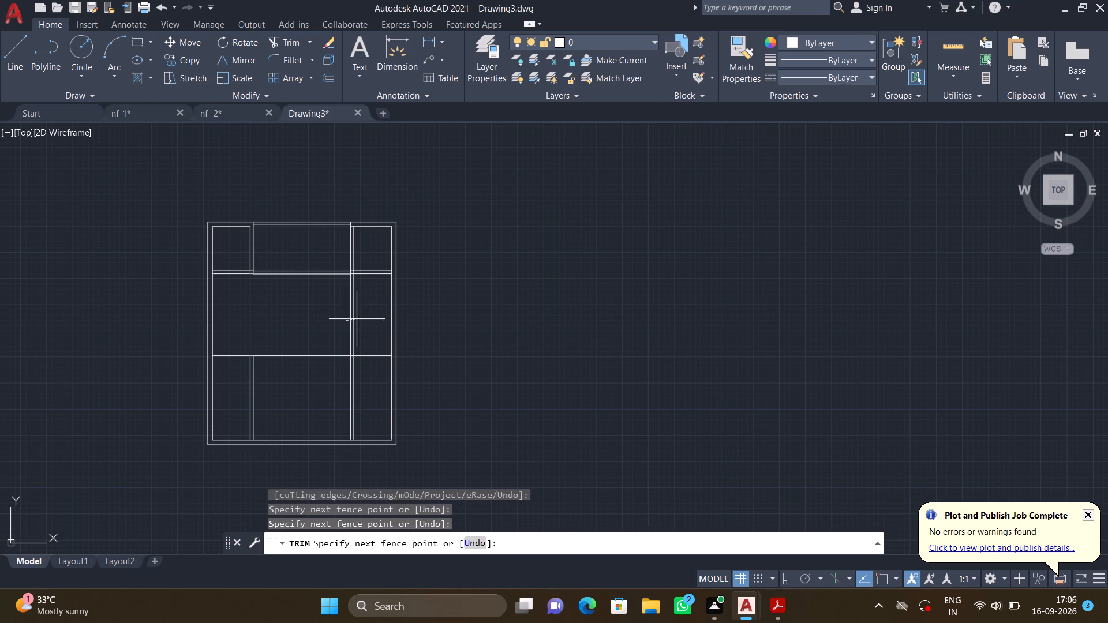
pyautogui.click(372, 319)
pyautogui.click(230, 403)
pyautogui.click(268, 406)
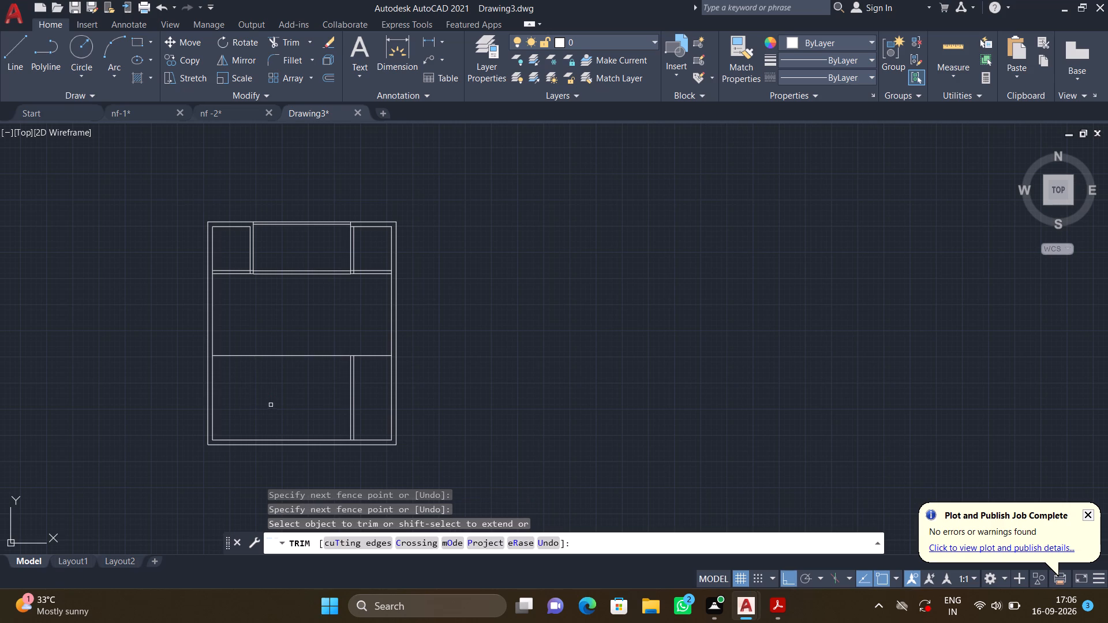
pyautogui.click(341, 397)
pyautogui.click(365, 392)
pyautogui.press('Return')
# Offset the lower horizontal line spanning between the outer walls 6" down to give that partition its thickness.
pyautogui.scroll(2, 233, 365)
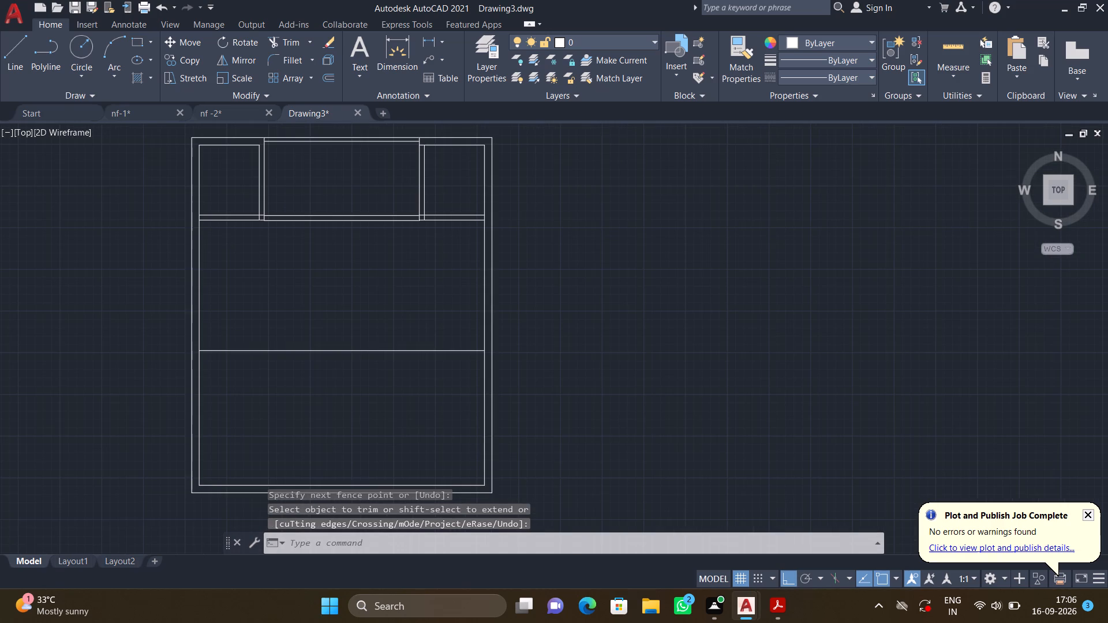
pyautogui.press('o')
pyautogui.press('Return')
pyautogui.press('6')
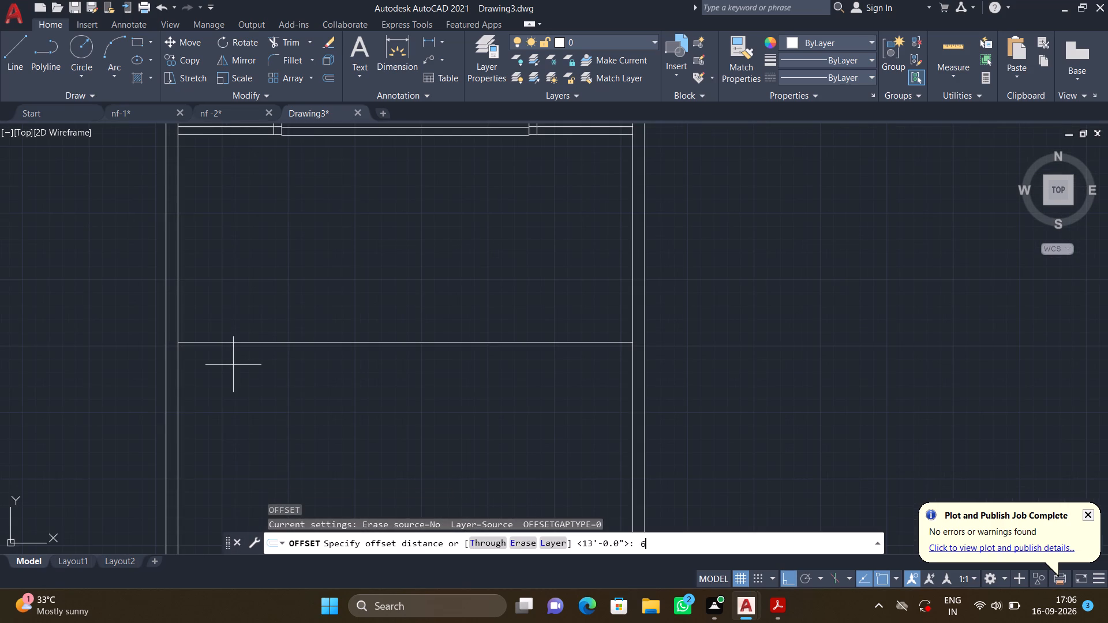
pyautogui.hotkey('shift', '"')
pyautogui.press('Return')
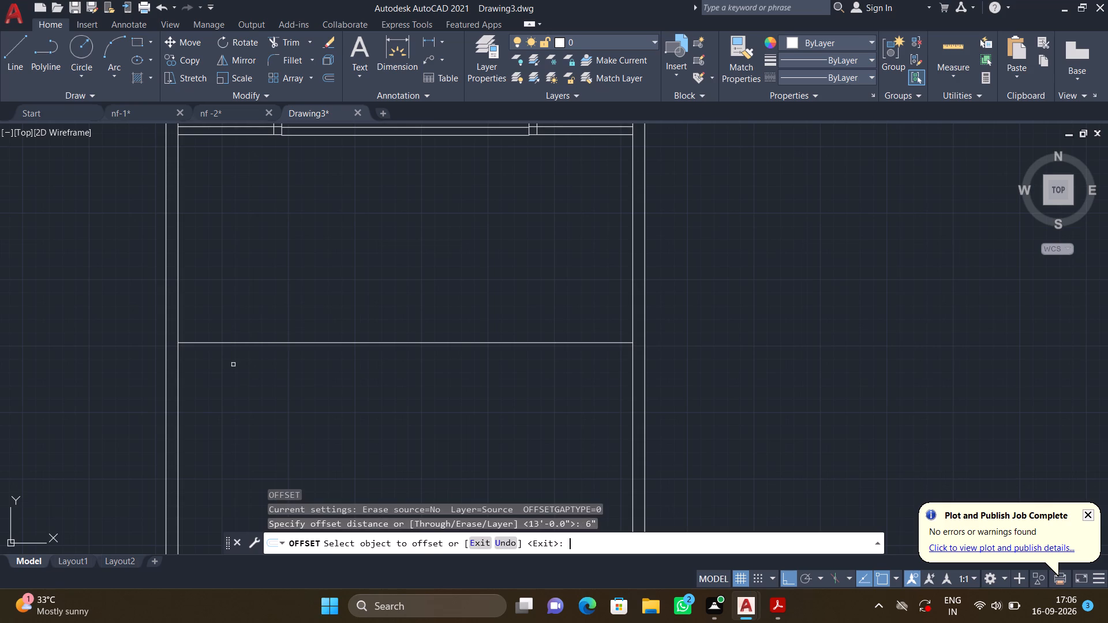
pyautogui.click(248, 342)
pyautogui.click(252, 371)
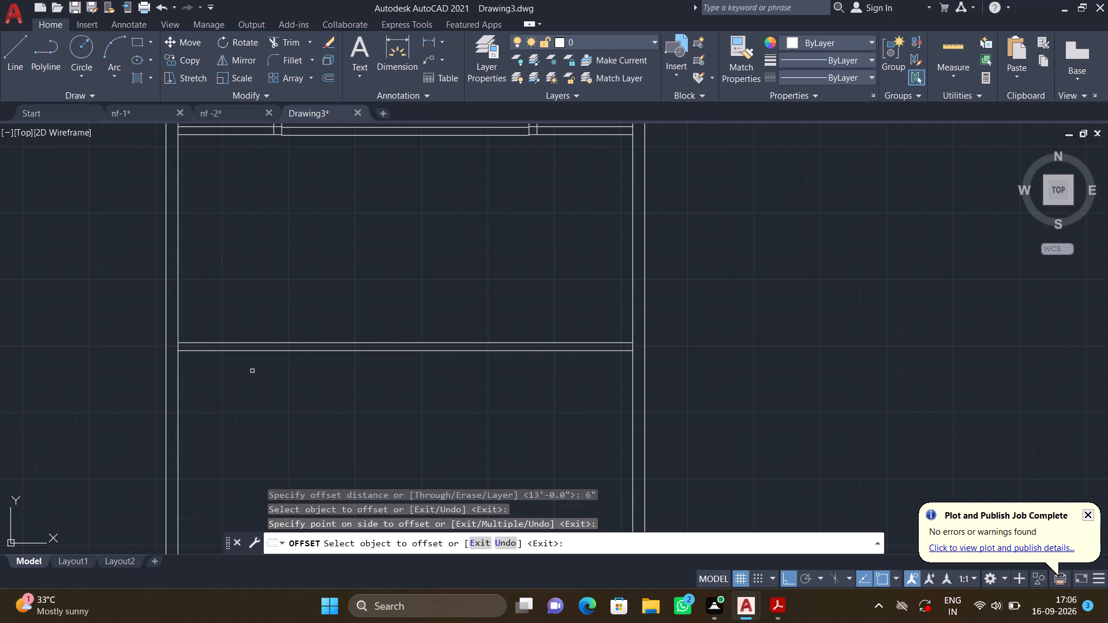
pyautogui.press('Return')
# Offset the inner line of the left outer wall 14'5" to the right into the plan.
pyautogui.scroll(-1, 211, 331)
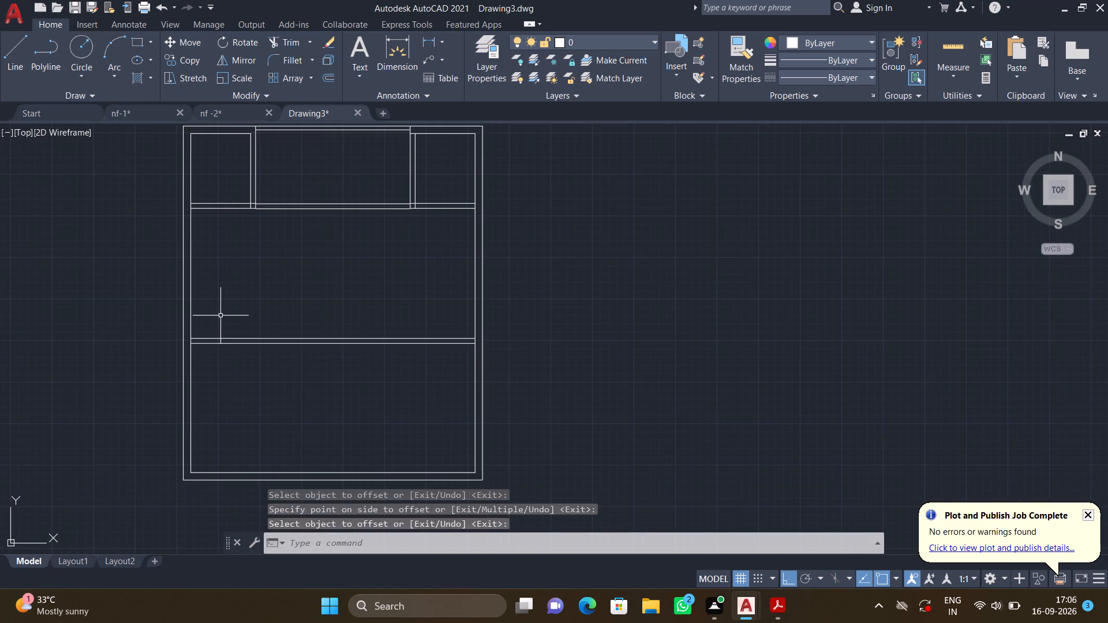
pyautogui.press('o')
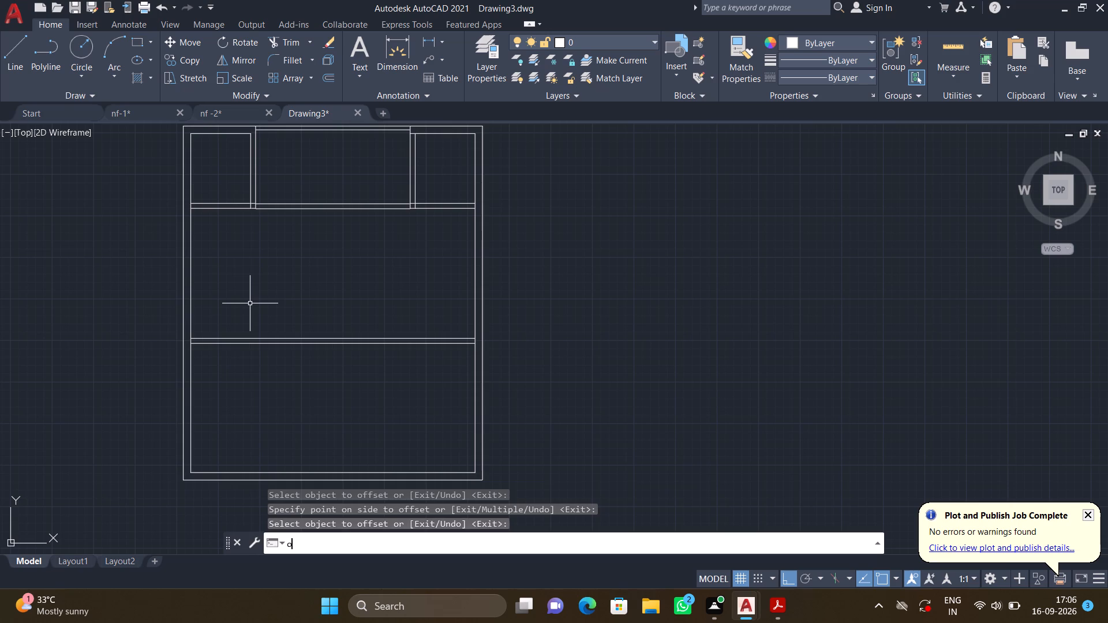
pyautogui.press('Return')
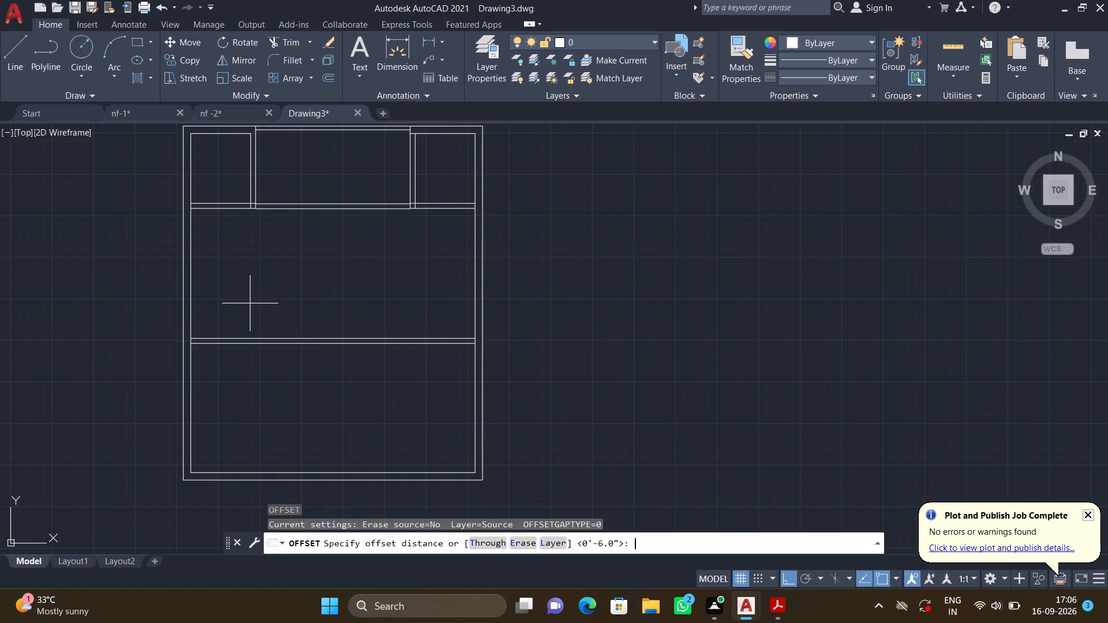
pyautogui.press('1')
pyautogui.press('4')
pyautogui.press("'")
pyautogui.write('5"')
pyautogui.press('Return')
pyautogui.click(191, 283)
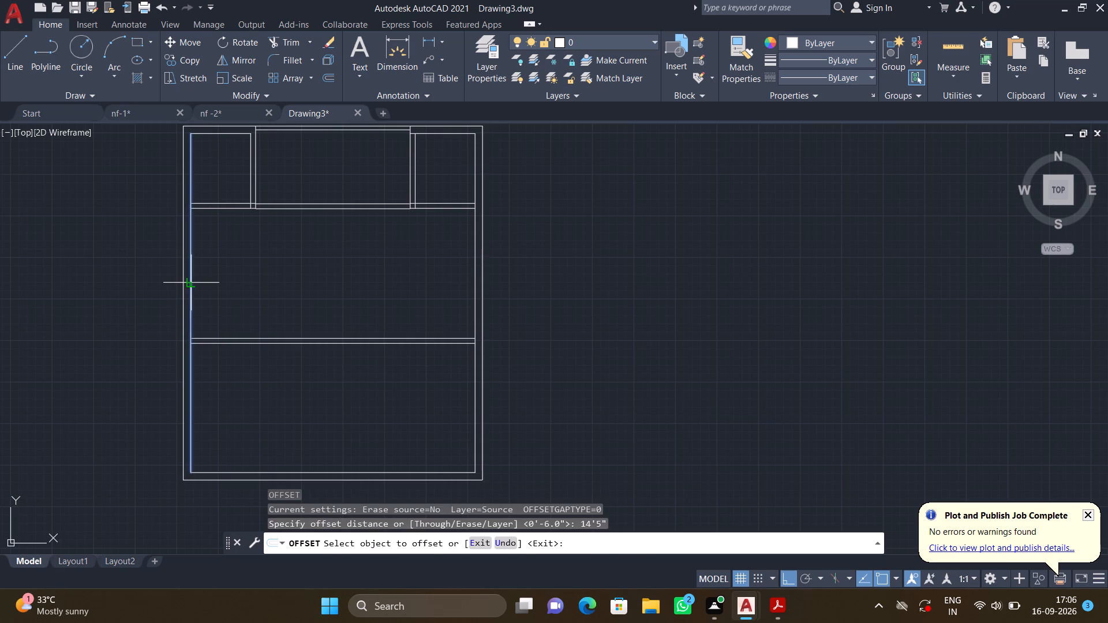
pyautogui.click(322, 283)
pyautogui.press('Return')
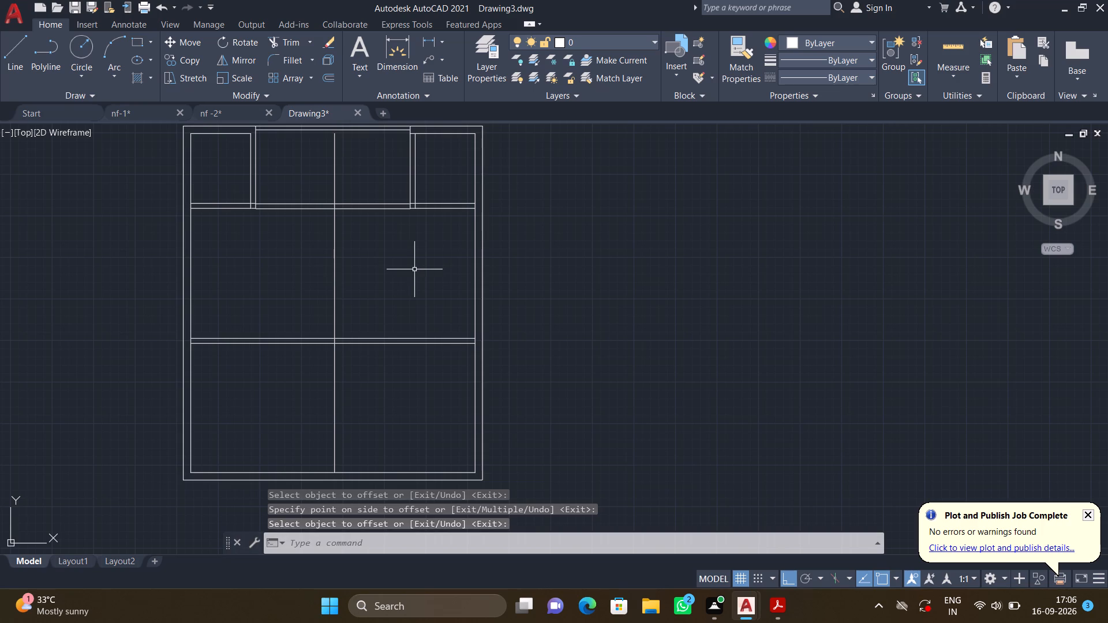
# Offset the inner line of the right outer wall 13'6" to the left into the plan.
pyautogui.press('o')
pyautogui.press('Return')
pyautogui.write('13')
pyautogui.press("'")
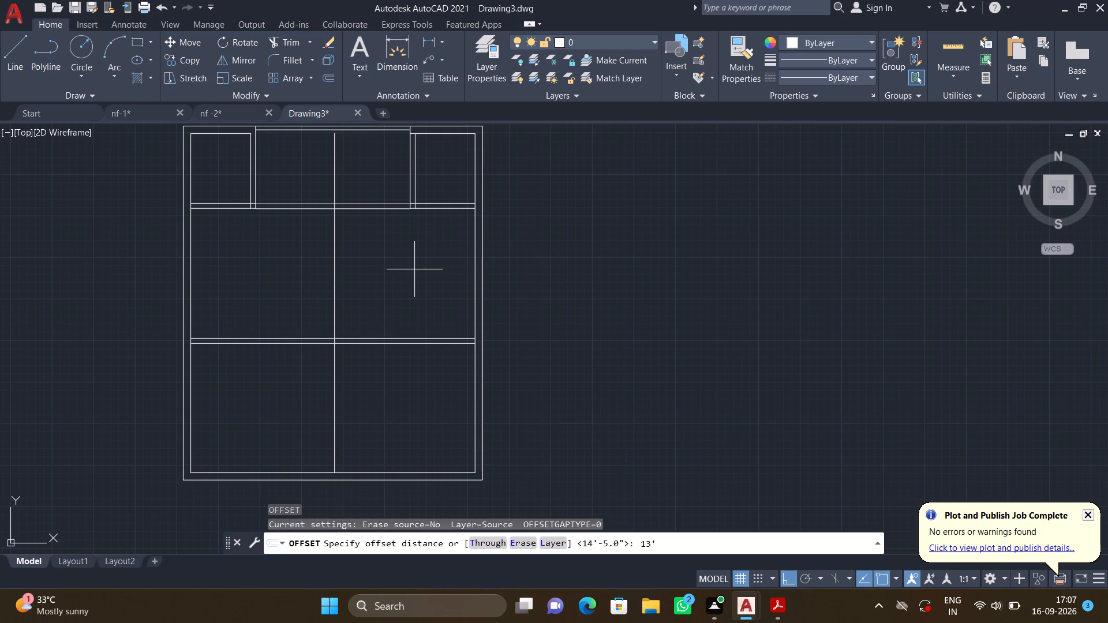
pyautogui.write('6"')
pyautogui.press('Return')
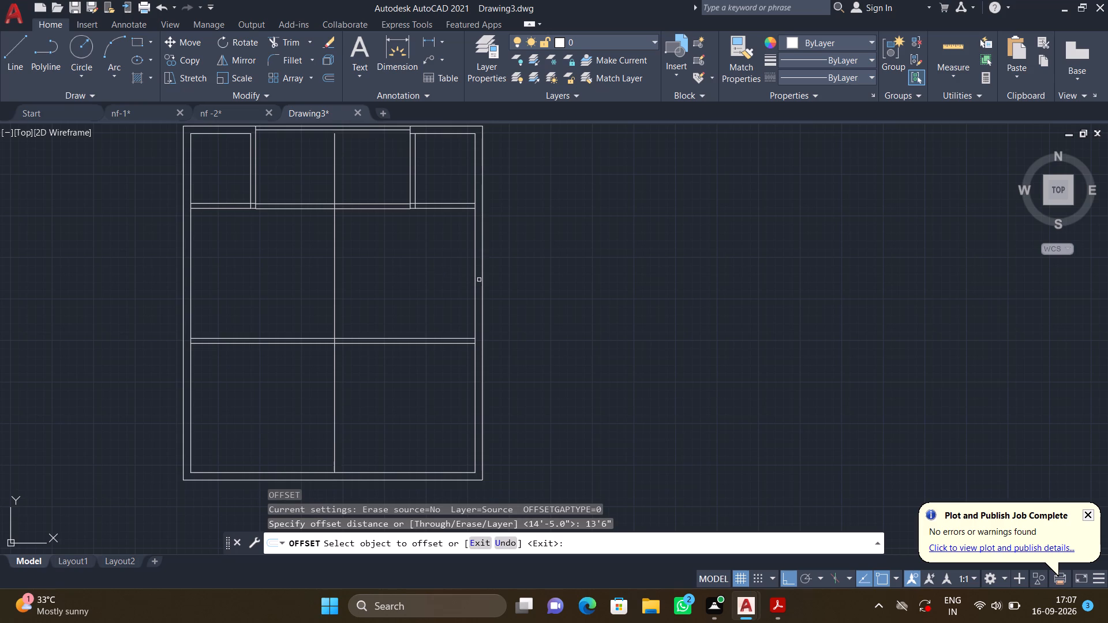
pyautogui.click(474, 279)
pyautogui.click(385, 297)
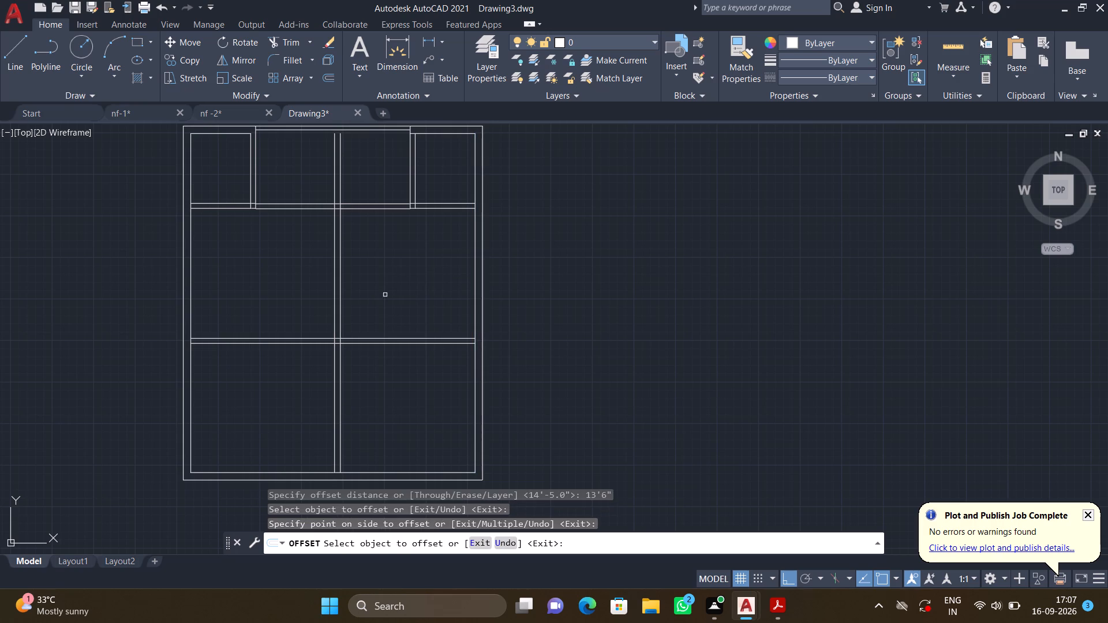
pyautogui.press('Return')
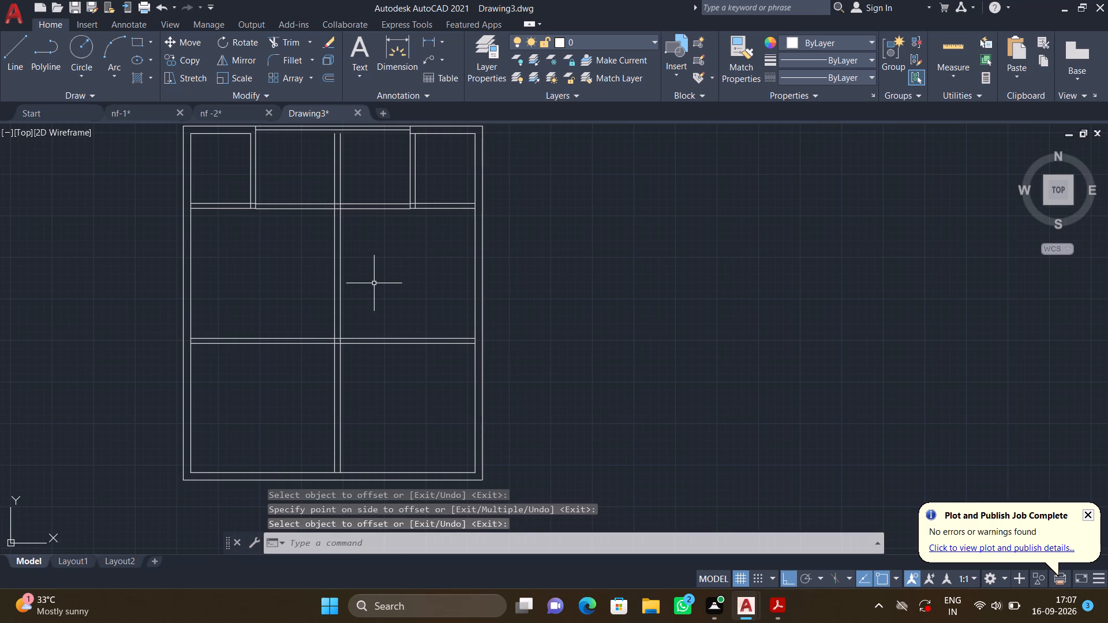
# Trim the new pair of vertical lines in the bottom room and the top central bay, keeping them between the two horizontal partitions.
pyautogui.write('tr')
pyautogui.press('Return')
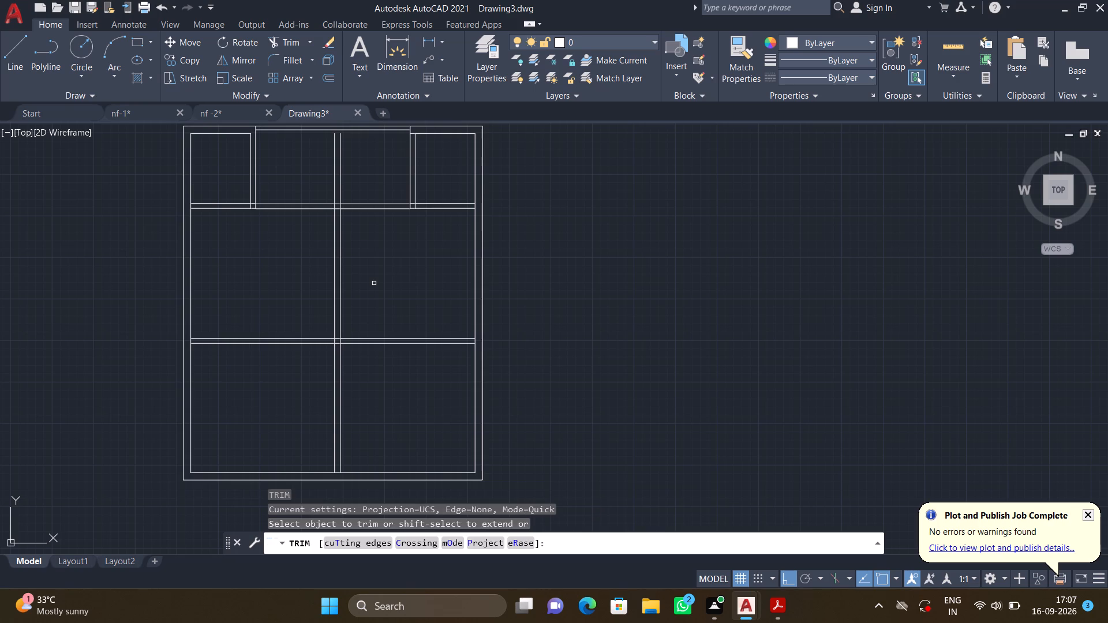
pyautogui.click(319, 406)
pyautogui.click(364, 406)
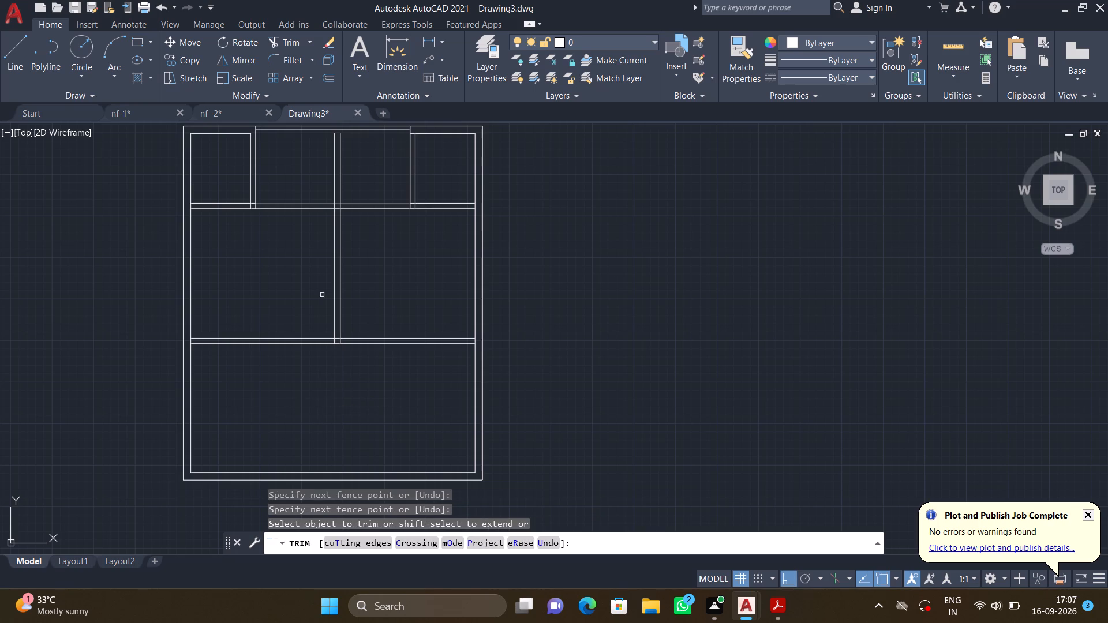
pyautogui.click(323, 159)
pyautogui.click(361, 163)
pyautogui.press('Return')
# Check the thickness of the middle vertical partition with a linear dimension at its upper end, without placing it.
pyautogui.scroll(-1, 297, 289)
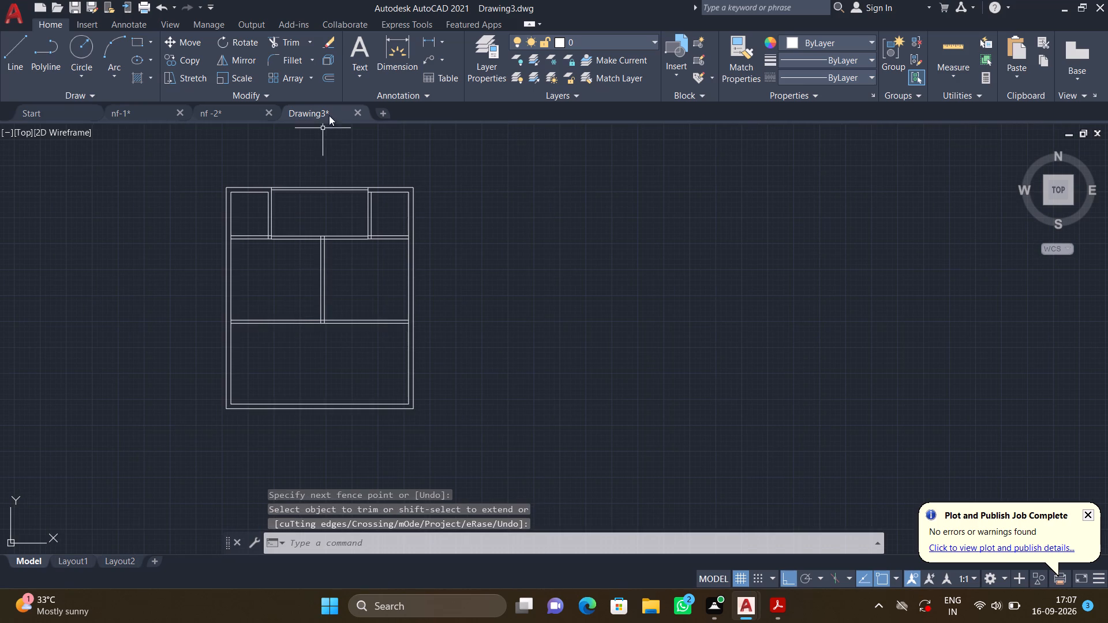
pyautogui.click(441, 41)
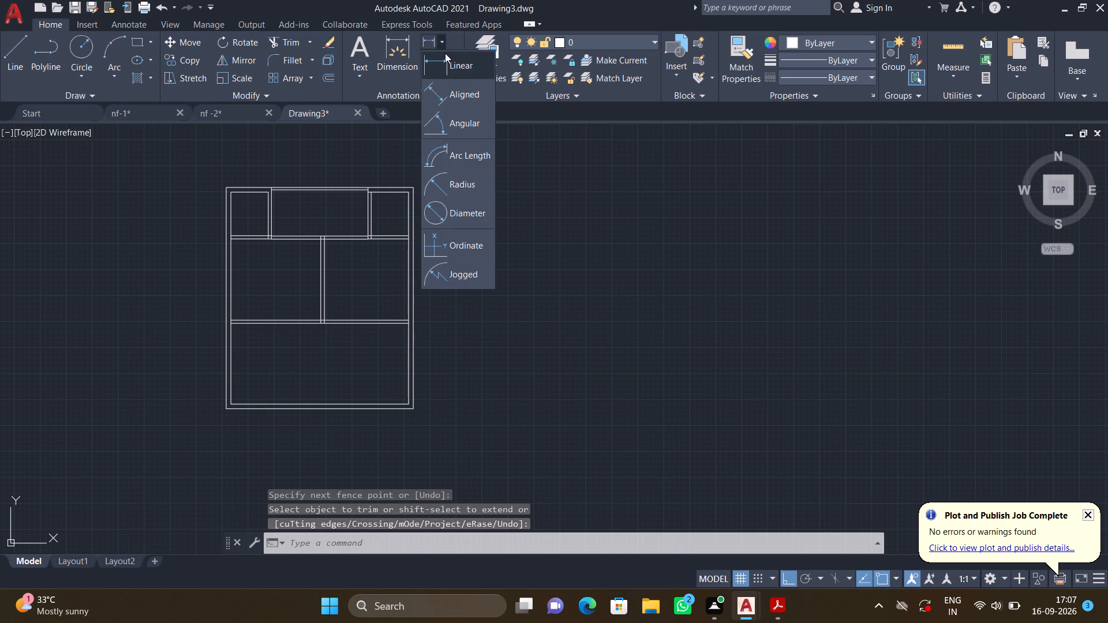
pyautogui.click(447, 58)
pyautogui.scroll(5, 315, 233)
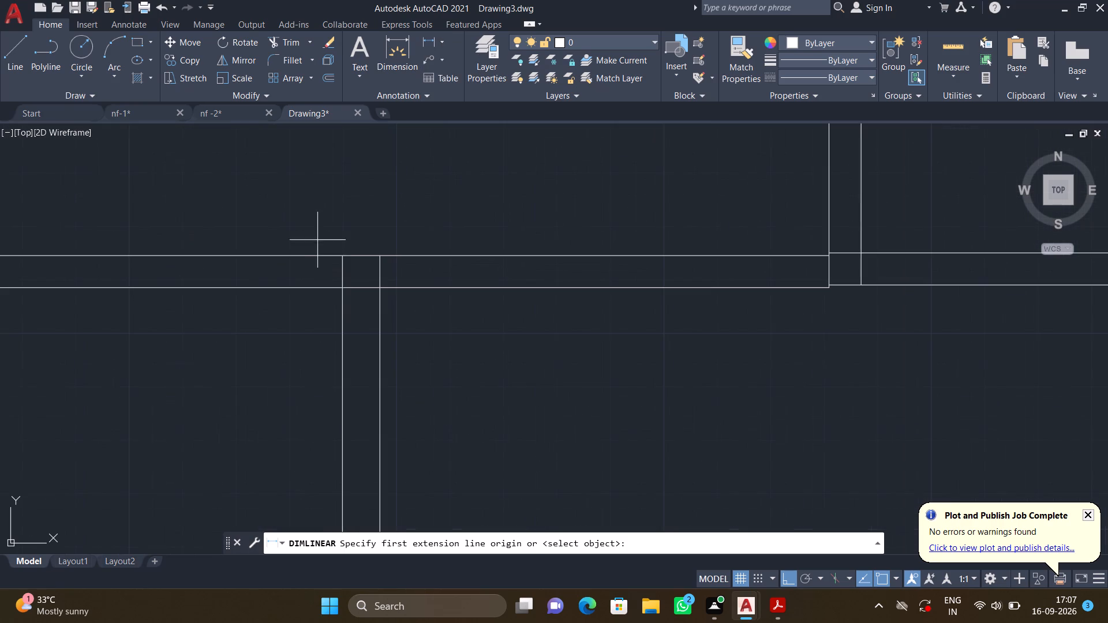
pyautogui.click(341, 289)
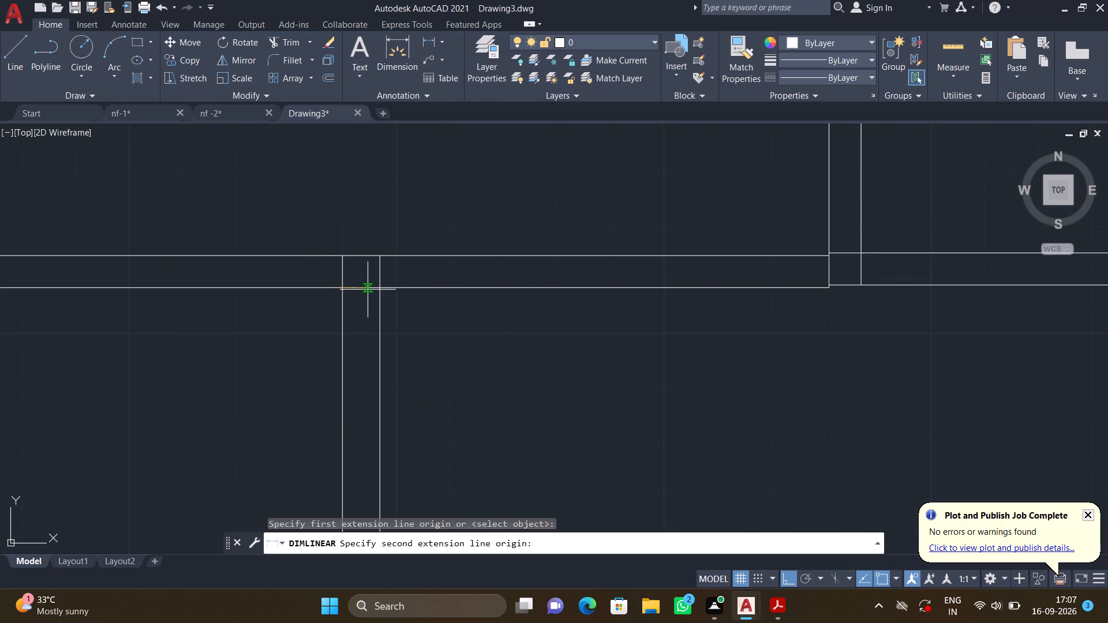
pyautogui.click(381, 289)
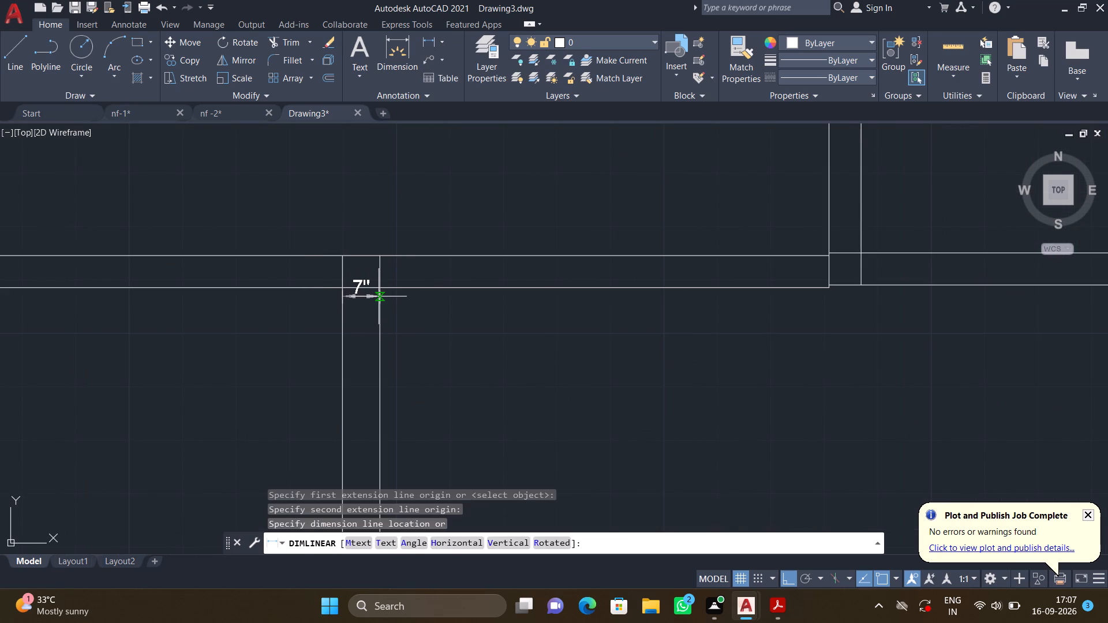
pyautogui.press('Escape')
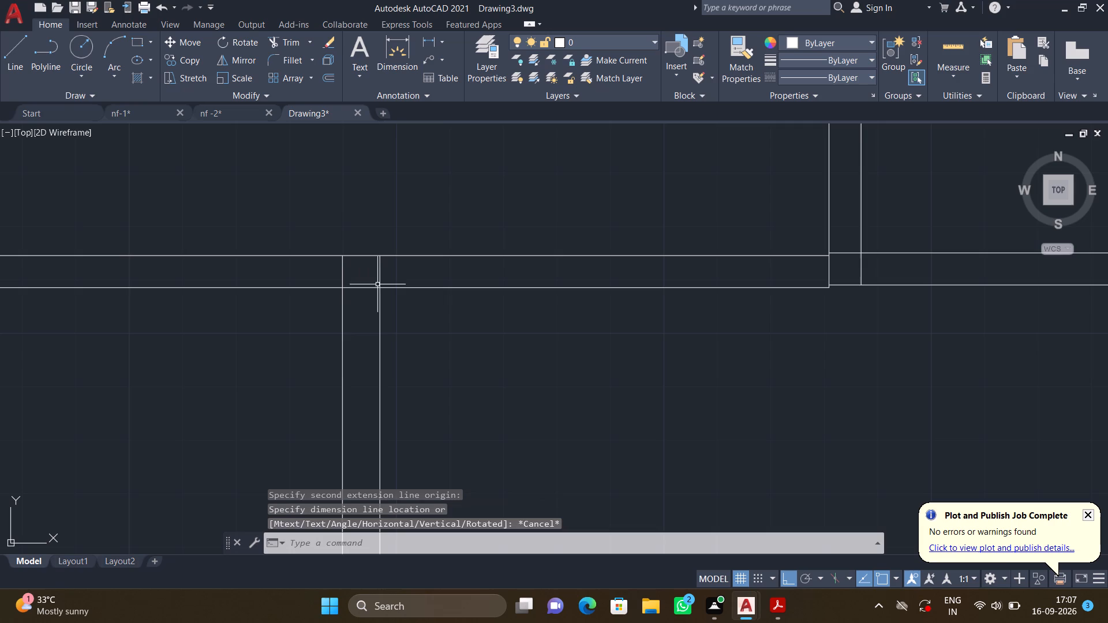
# Check the inner height of the bottom room with a linear dimension along its left wall, without placing it.
pyautogui.scroll(-5, 379, 298)
pyautogui.moveTo(365, 406); pyautogui.dragTo(356, 315, button='middle')
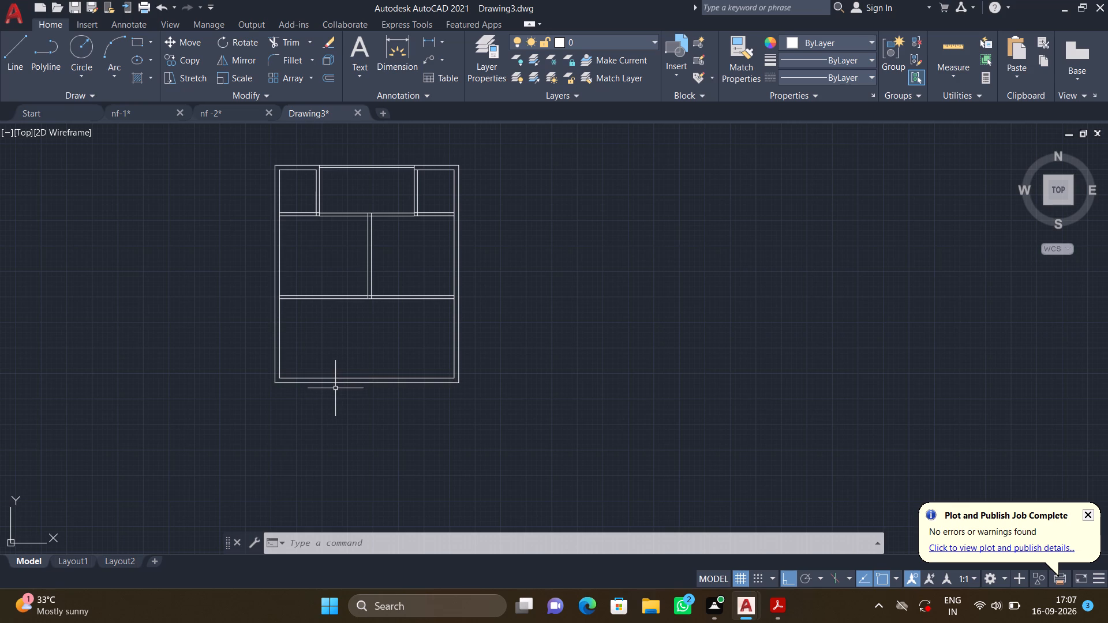
pyautogui.scroll(3, 323, 314)
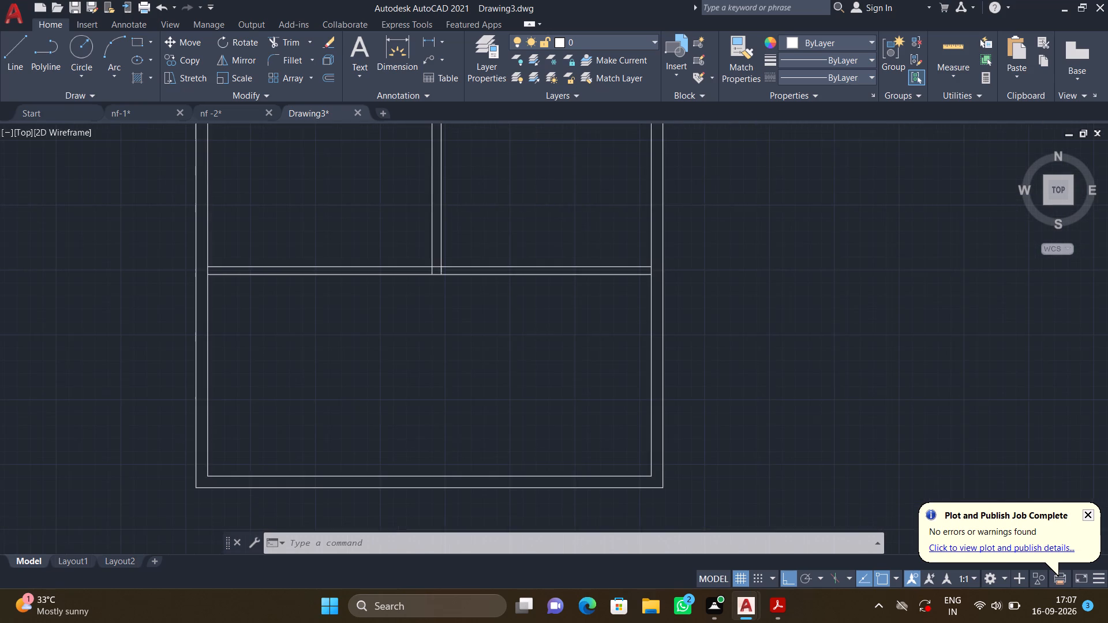
pyautogui.scroll(-2, 323, 314)
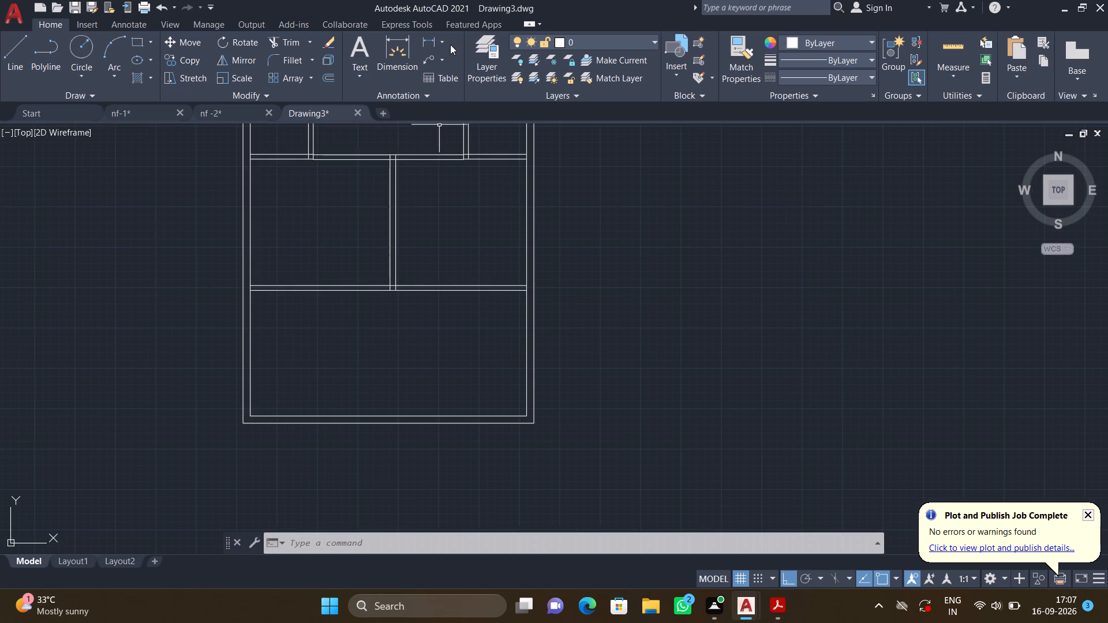
pyautogui.click(442, 40)
pyautogui.click(446, 62)
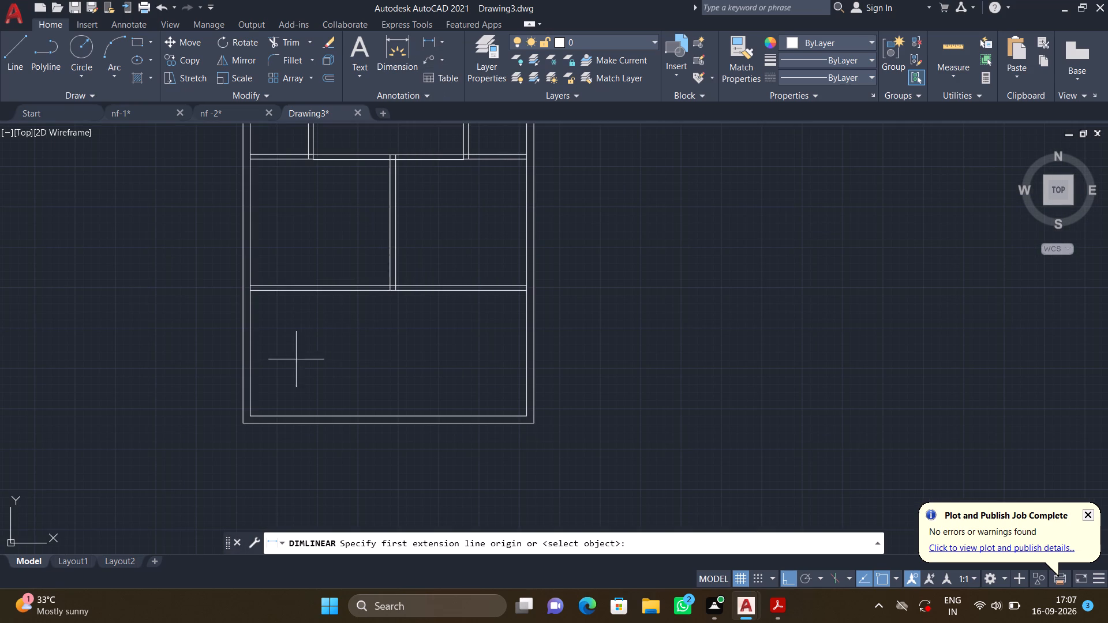
pyautogui.scroll(1, 287, 341)
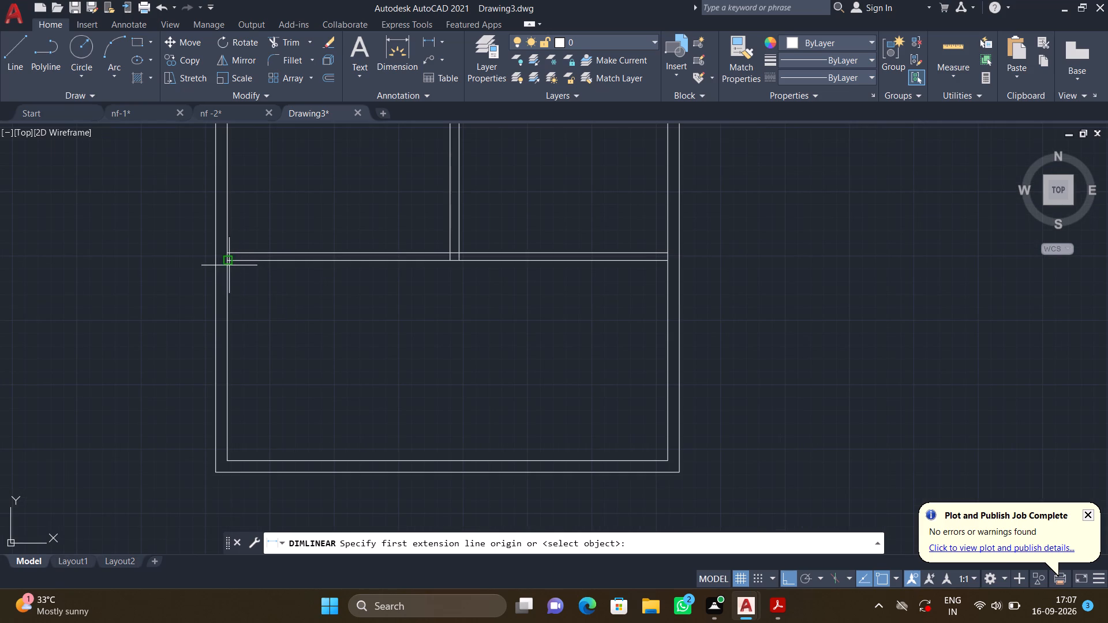
pyautogui.click(226, 262)
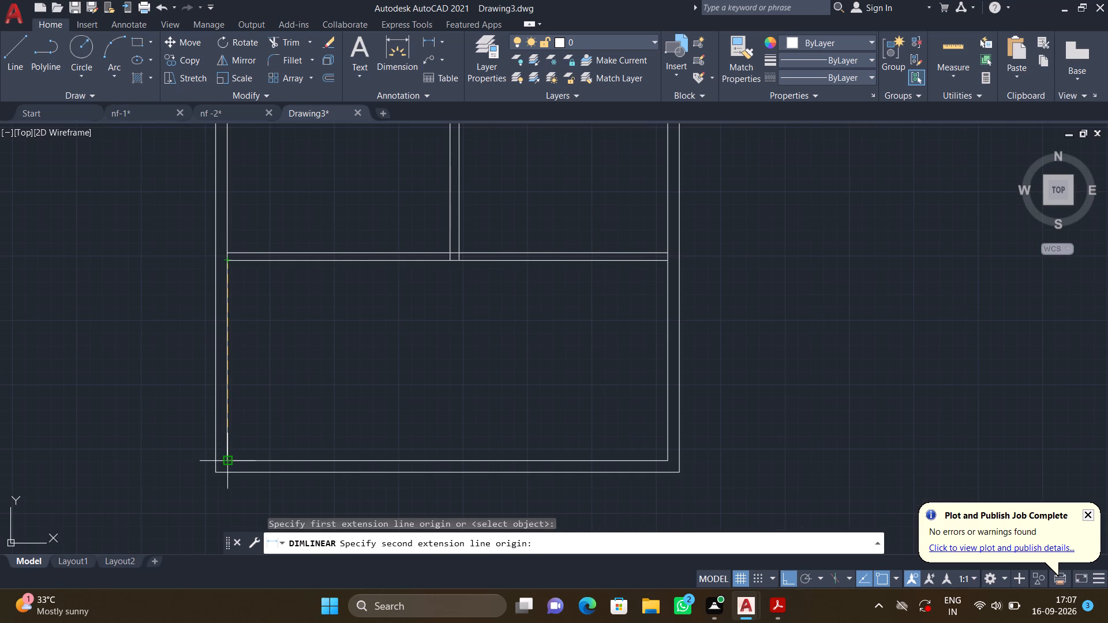
pyautogui.click(227, 457)
pyautogui.scroll(2, 293, 341)
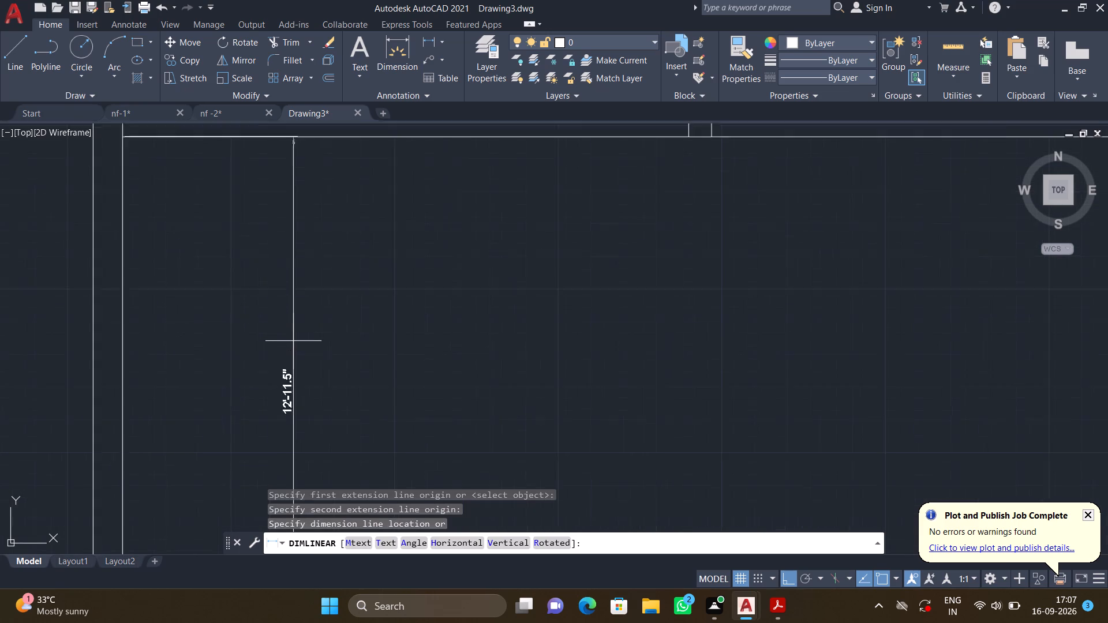
pyautogui.scroll(2, 293, 341)
pyautogui.scroll(-2, 293, 341)
pyautogui.moveTo(289, 338); pyautogui.dragTo(273, 283, button='middle')
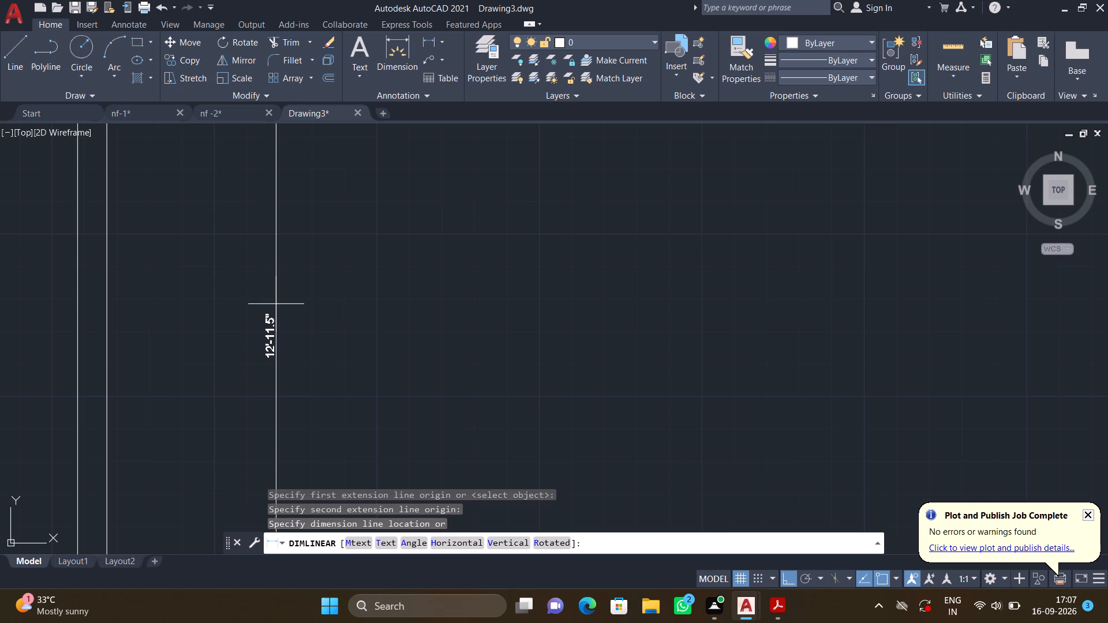
pyautogui.scroll(2, 259, 318)
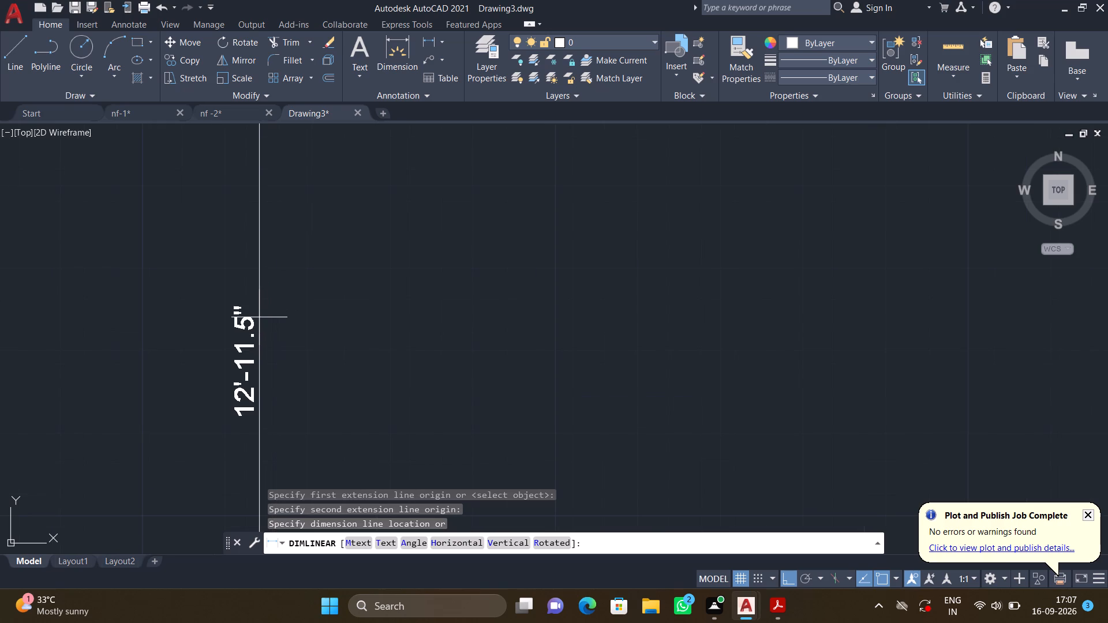
pyautogui.press('Escape')
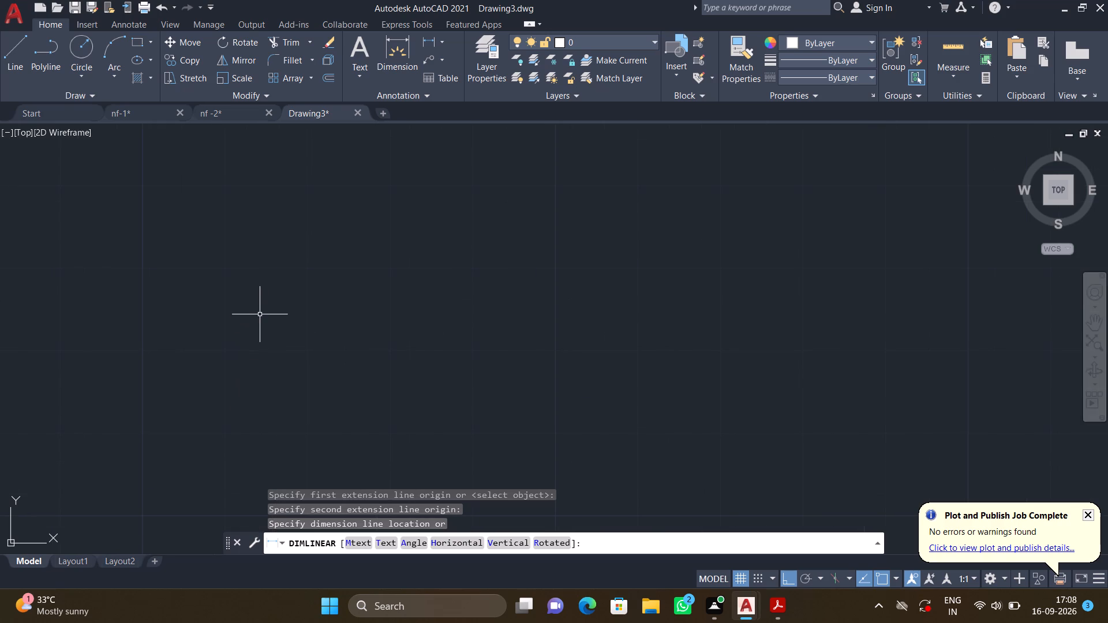
# Offset the inner line of the left outer wall 7'6" to the right into the plan.
pyautogui.scroll(-5, 260, 313)
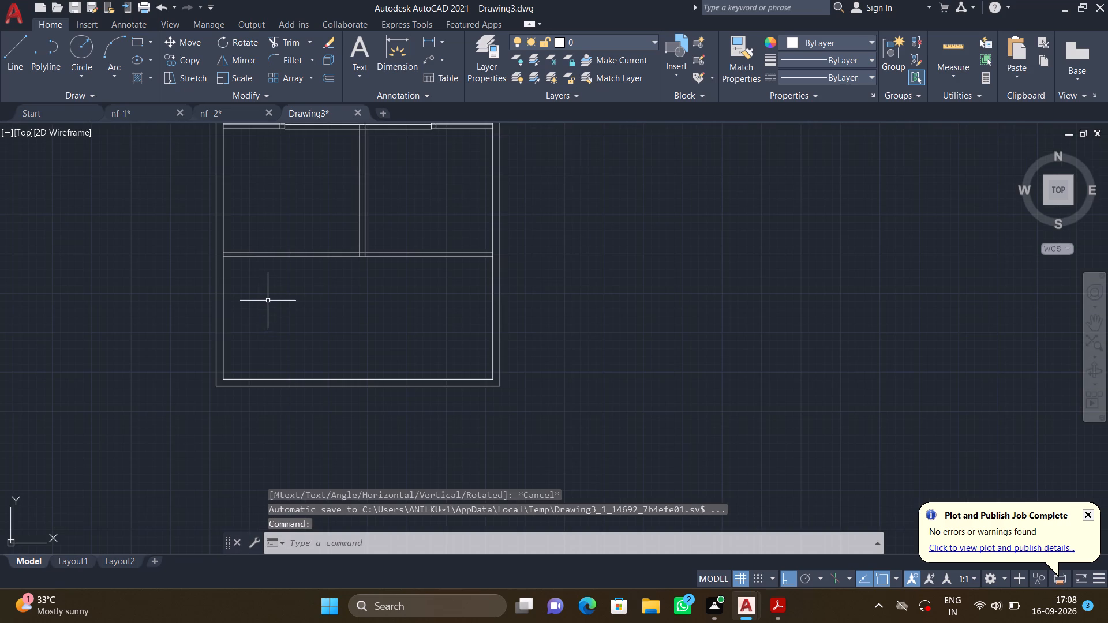
pyautogui.scroll(-1, 274, 344)
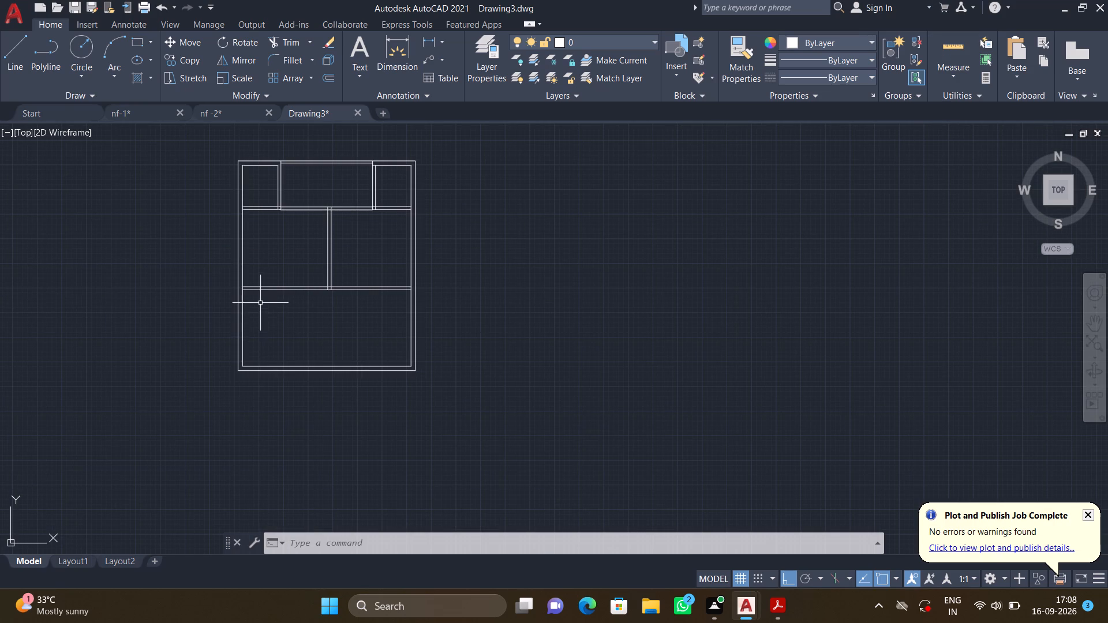
pyautogui.scroll(2, 260, 301)
pyautogui.scroll(-1, 265, 311)
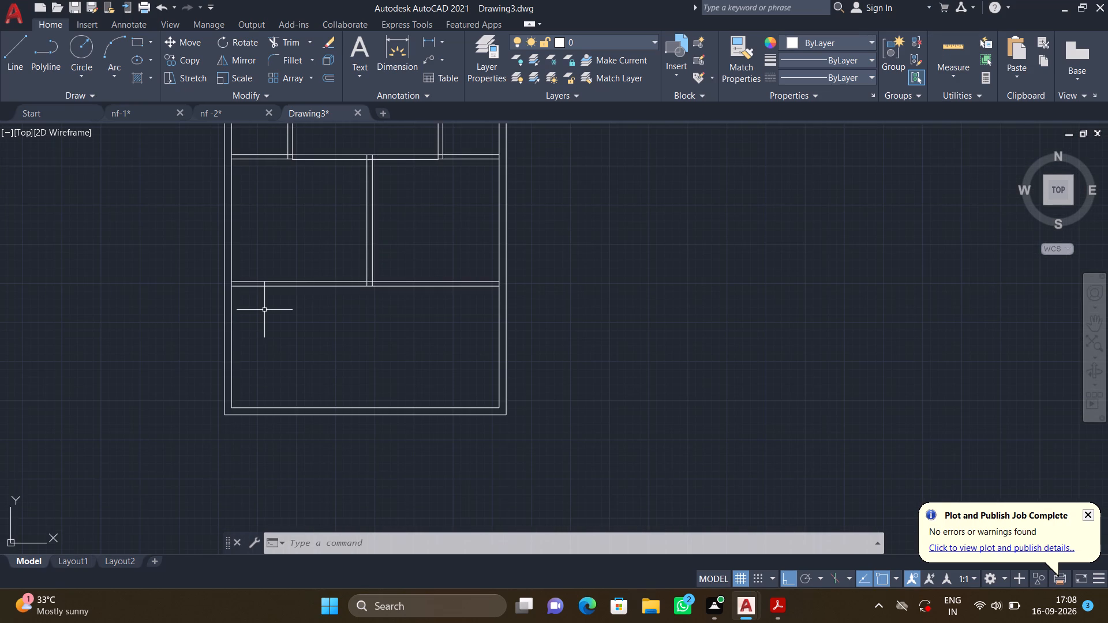
pyautogui.press('o')
pyautogui.press('Return')
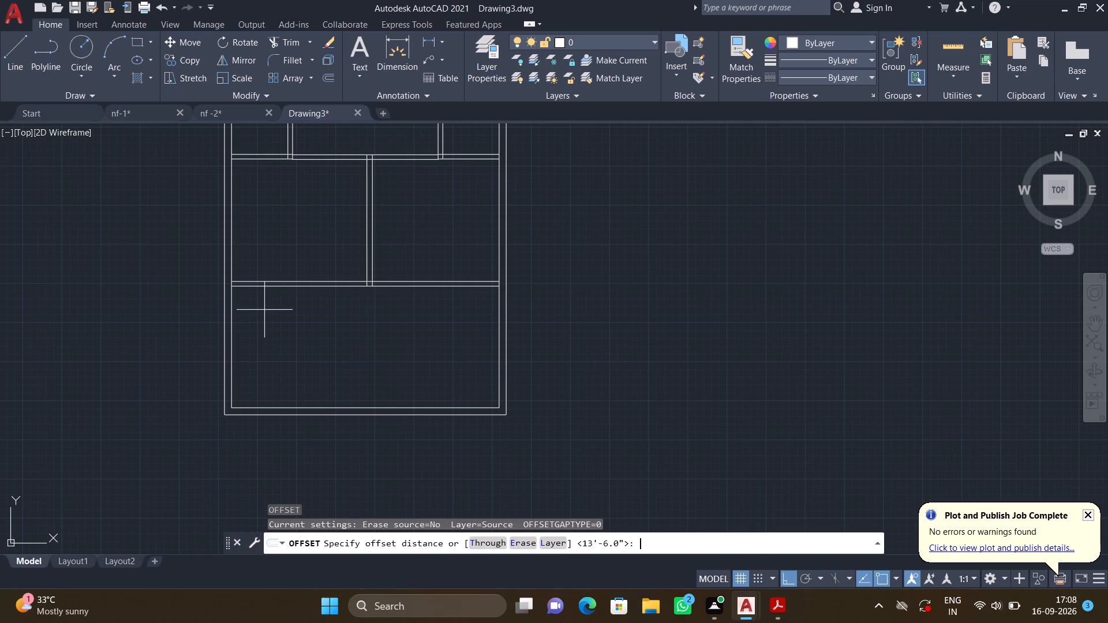
pyautogui.write("7'")
pyautogui.write('6"')
pyautogui.press('Return')
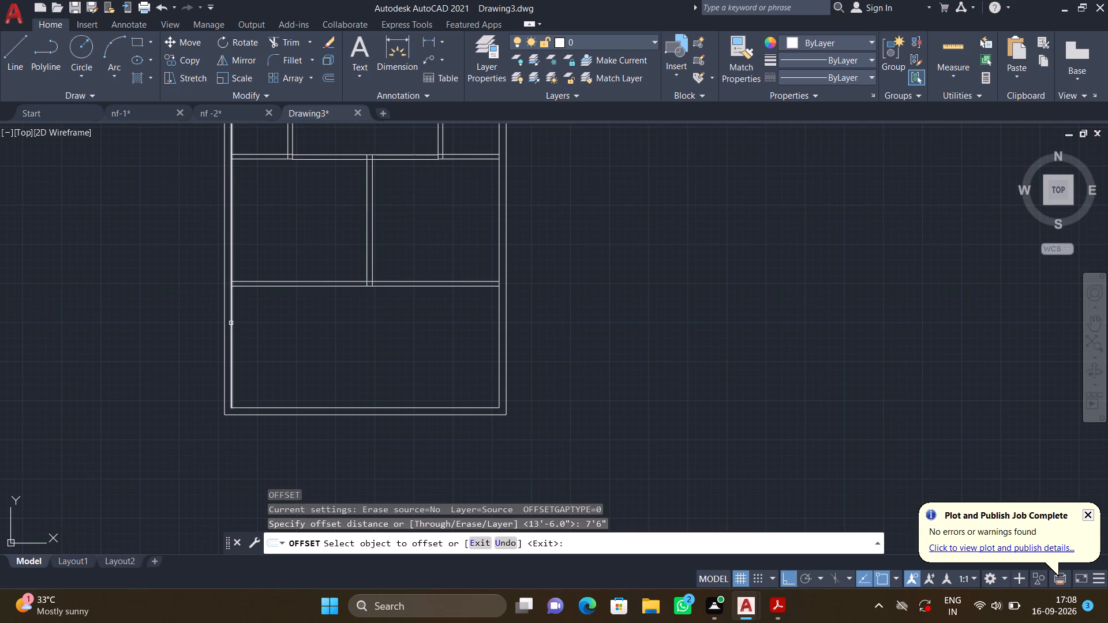
pyautogui.click(231, 323)
pyautogui.click(316, 329)
pyautogui.press('Return')
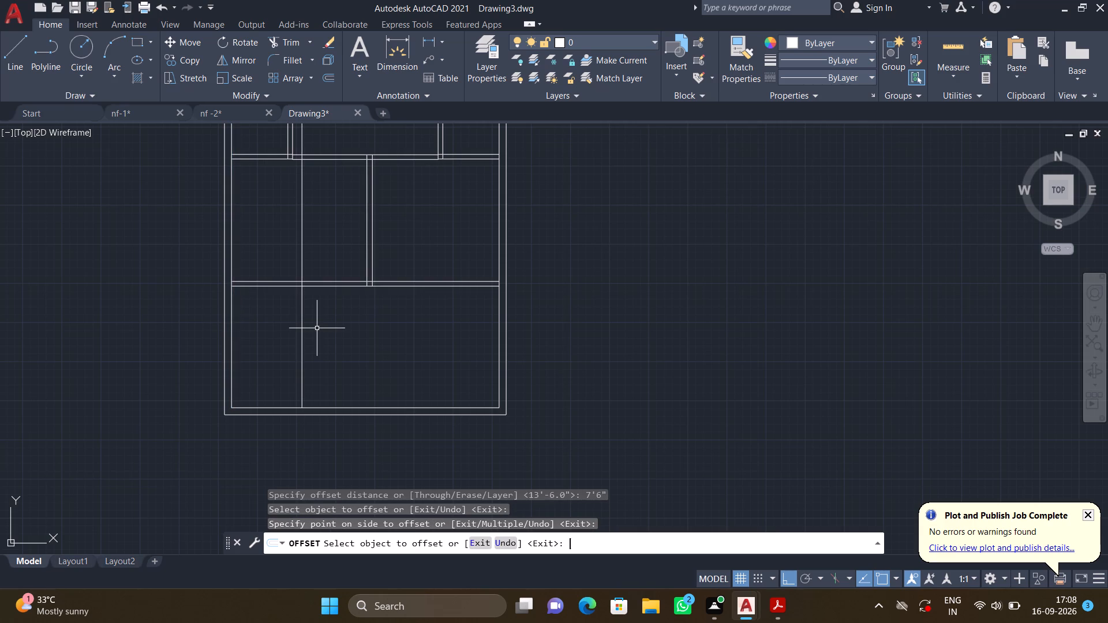
# Trim the new vertical line out of the middle-left room, the top central bay and the upper partition, keeping its bottom-room part.
pyautogui.scroll(-1, 302, 247)
pyautogui.moveTo(314, 226); pyautogui.dragTo(308, 263, button='middle')
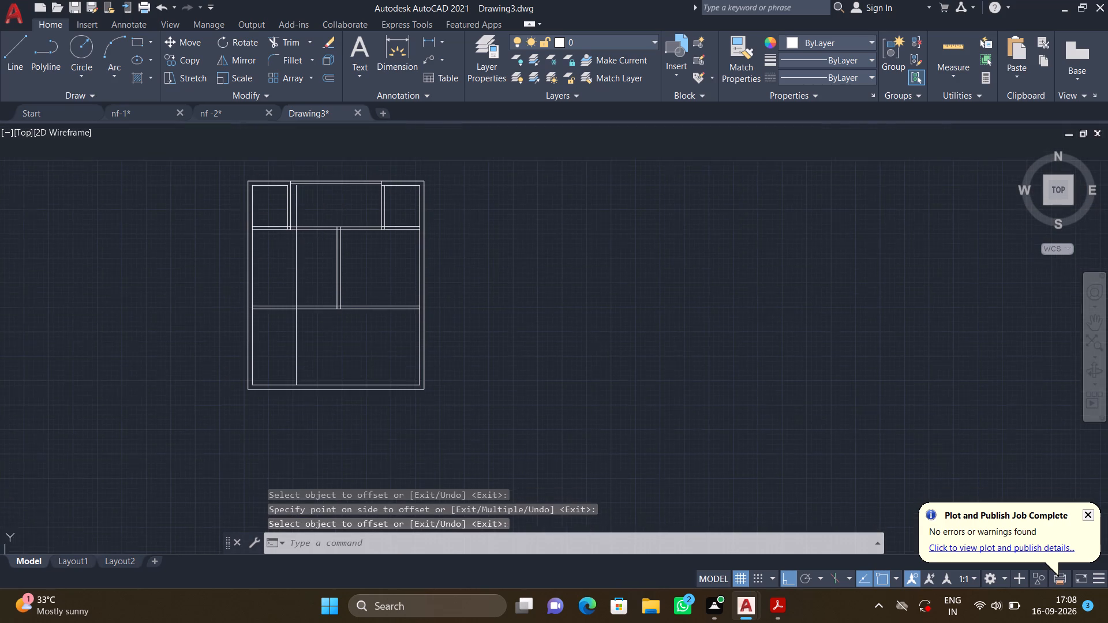
pyautogui.moveTo(308, 263); pyautogui.dragTo(309, 276, button='middle')
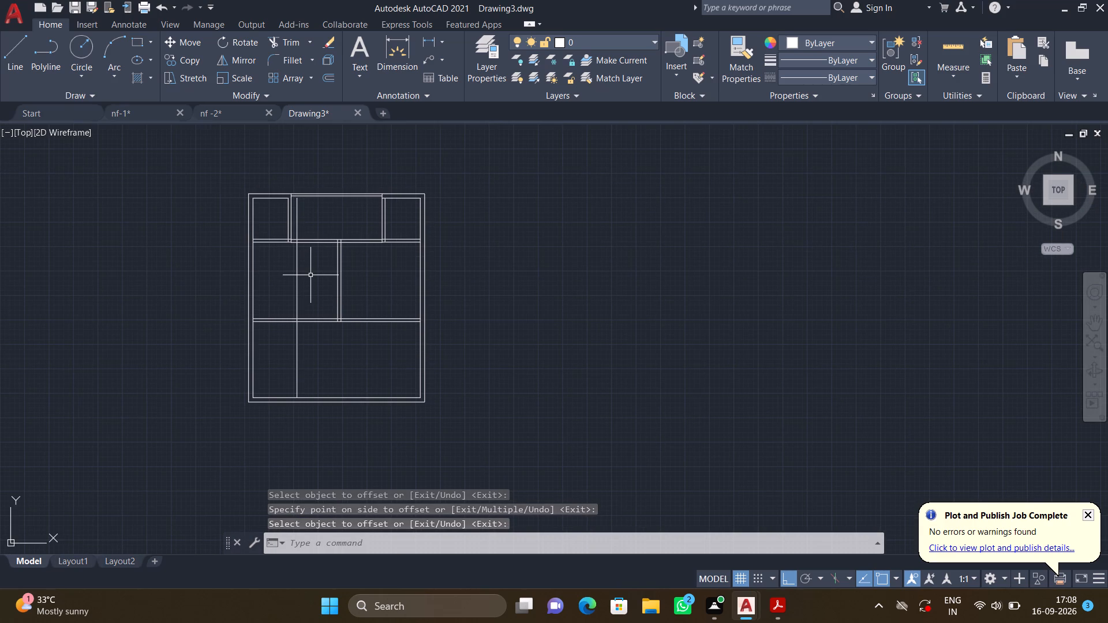
pyautogui.write('tr')
pyautogui.press('Return')
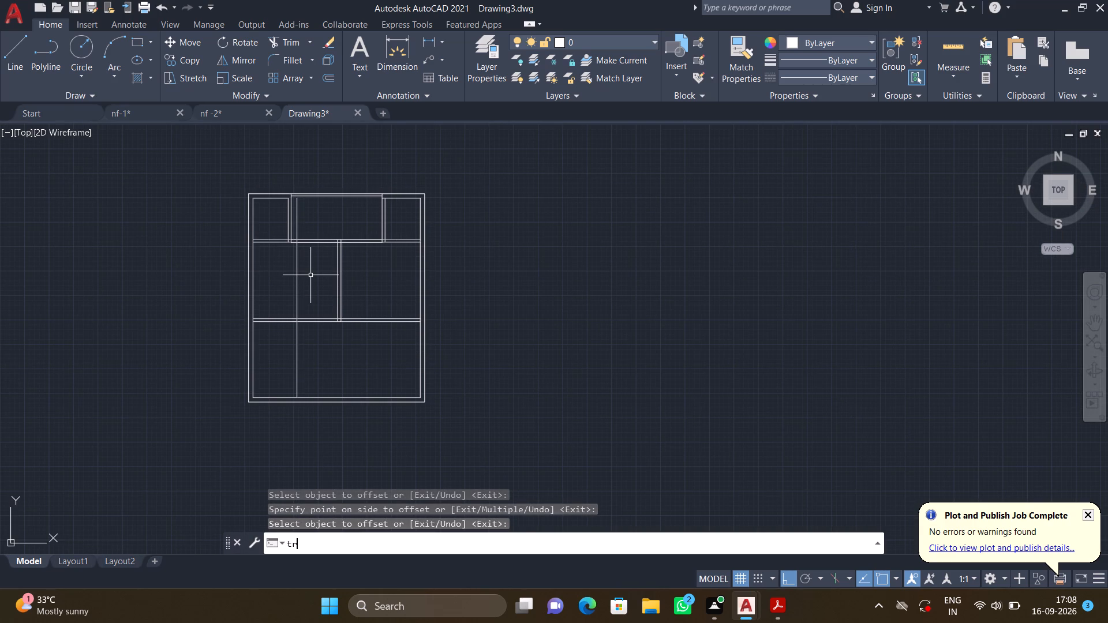
pyautogui.click(269, 291)
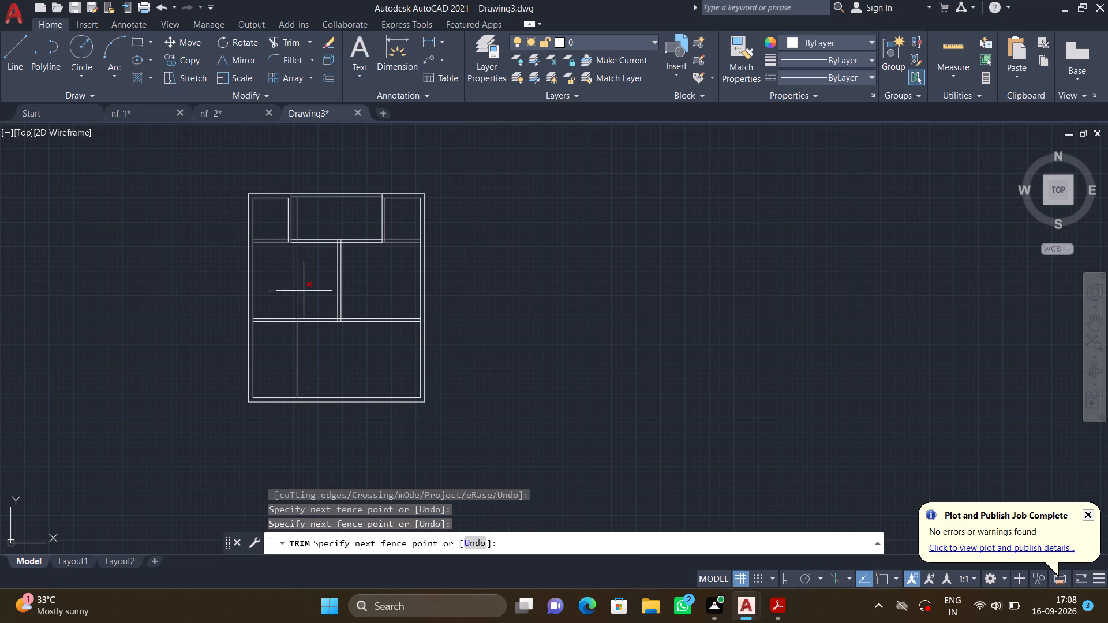
pyautogui.click(314, 291)
pyautogui.scroll(3, 292, 222)
pyautogui.click(293, 222)
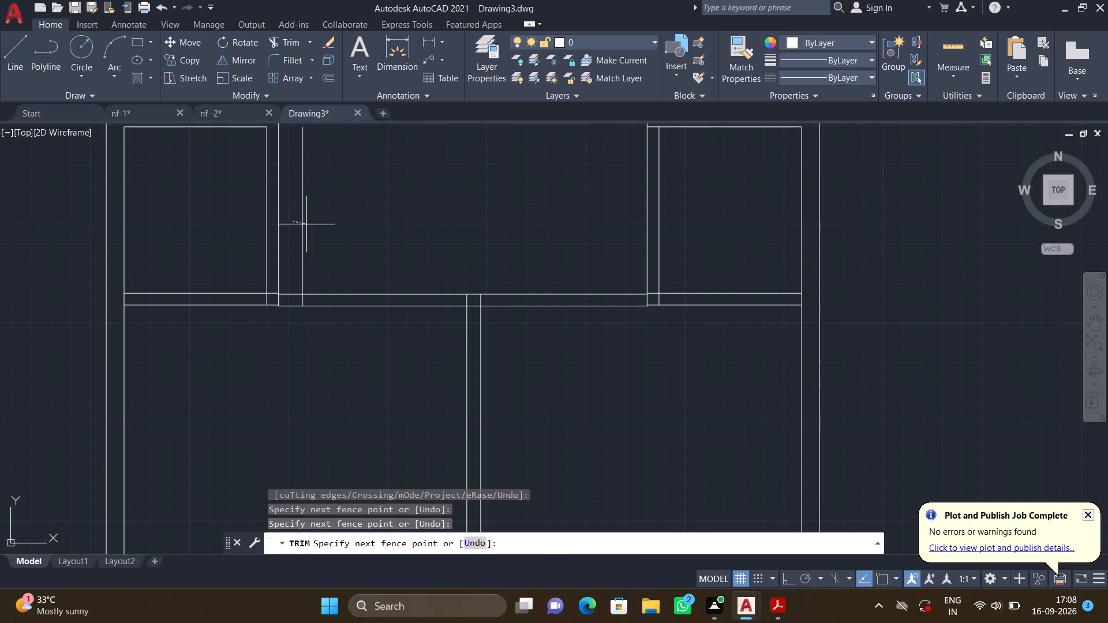
pyautogui.click(316, 226)
pyautogui.scroll(2, 291, 303)
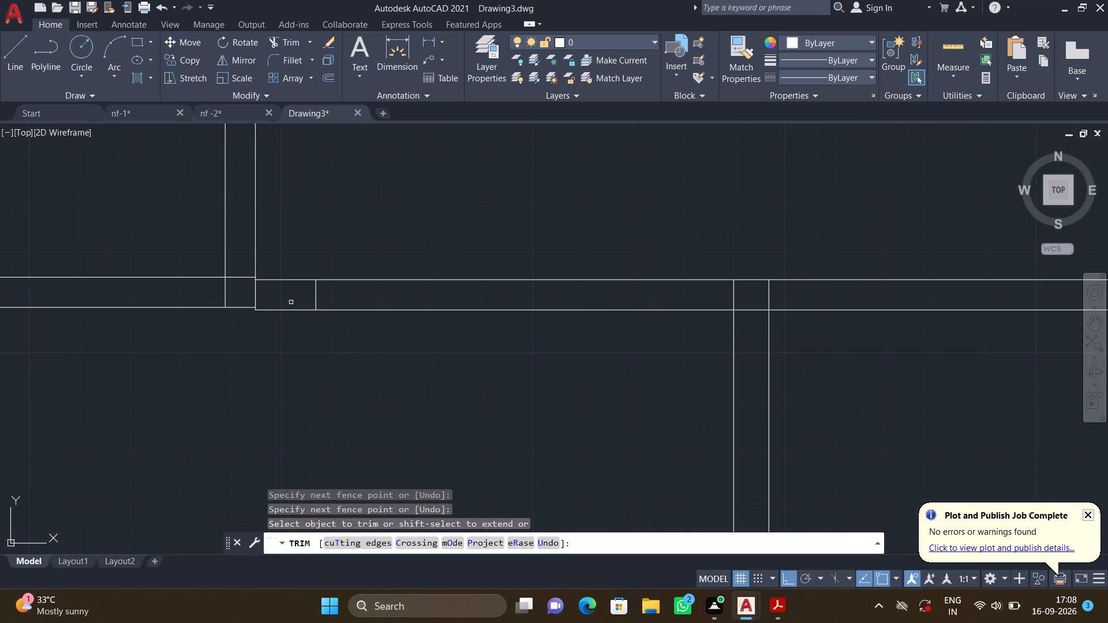
pyautogui.click(290, 299)
pyautogui.click(324, 300)
pyautogui.scroll(-3, 304, 320)
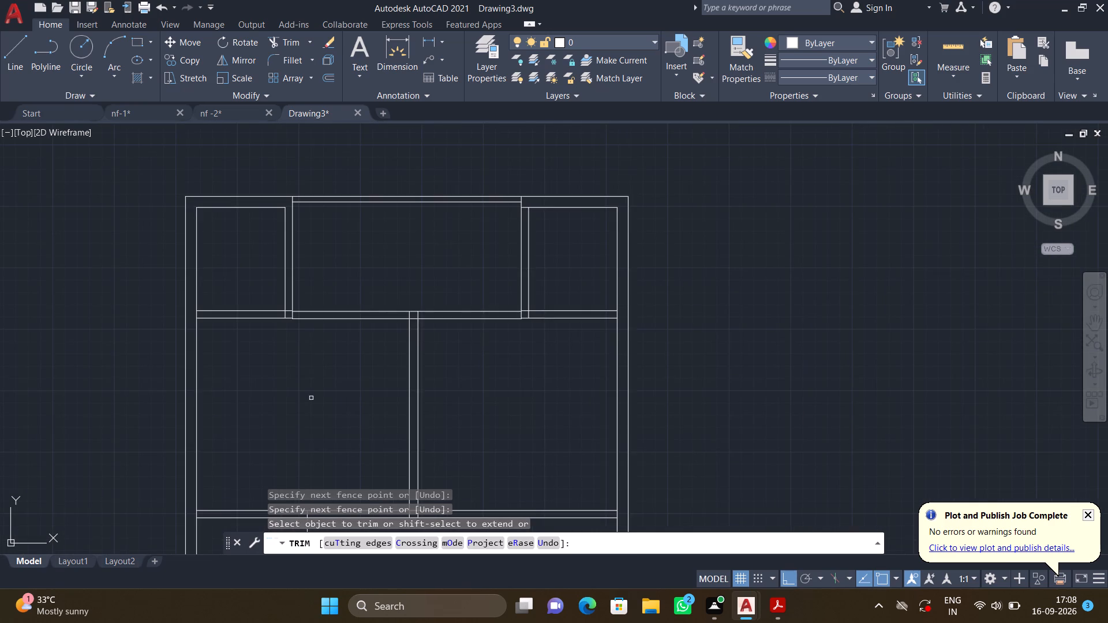
pyautogui.moveTo(309, 382); pyautogui.dragTo(309, 285, button='middle')
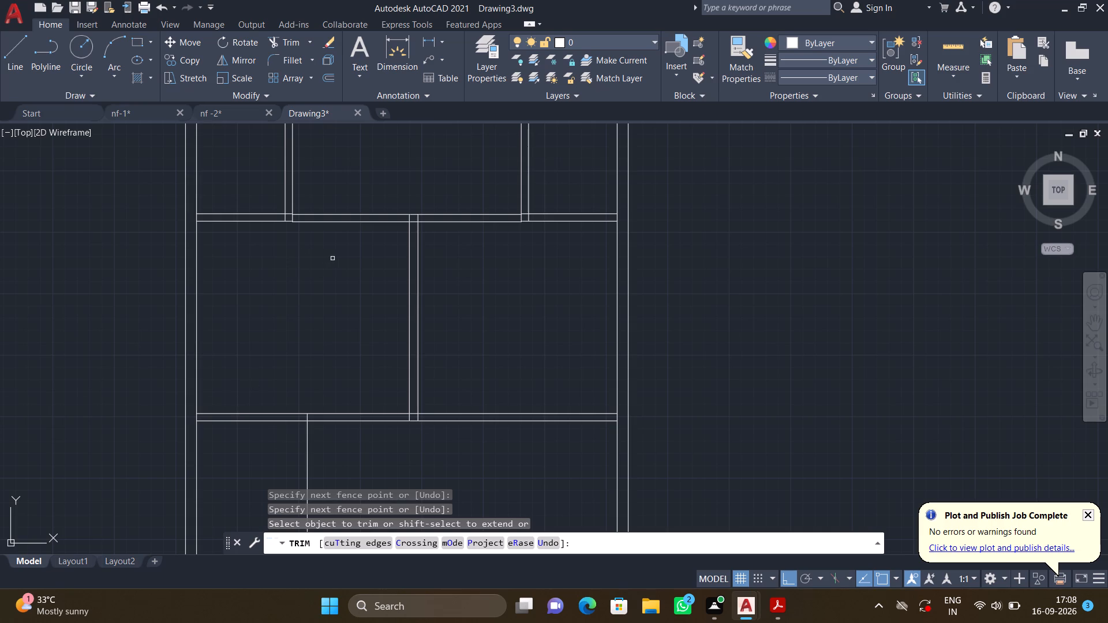
pyautogui.scroll(-1, 334, 258)
pyautogui.moveTo(331, 258); pyautogui.dragTo(316, 306, button='middle')
pyautogui.press('Escape')
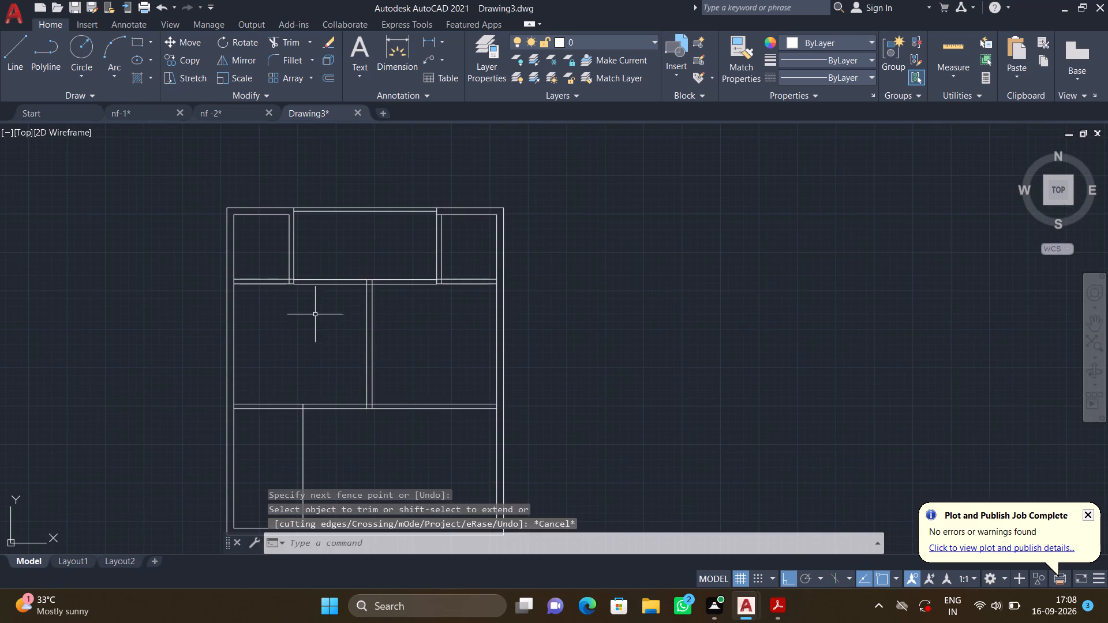
# Delete the two horizontal partition lines between the top central bay and the middle rooms.
pyautogui.scroll(2, 324, 288)
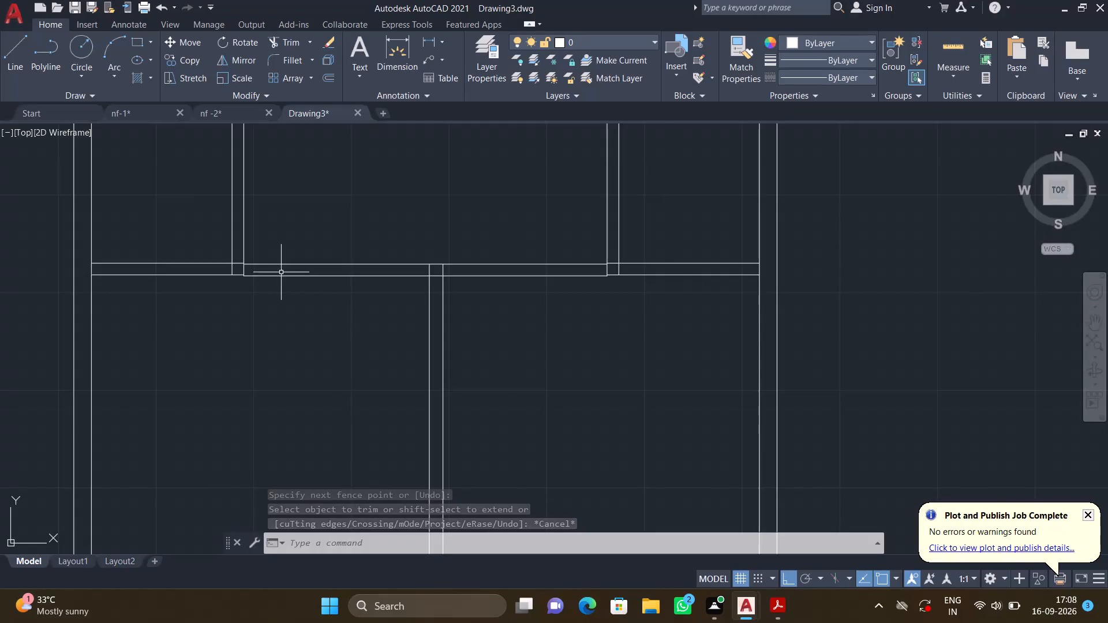
pyautogui.click(284, 275)
pyautogui.click(288, 265)
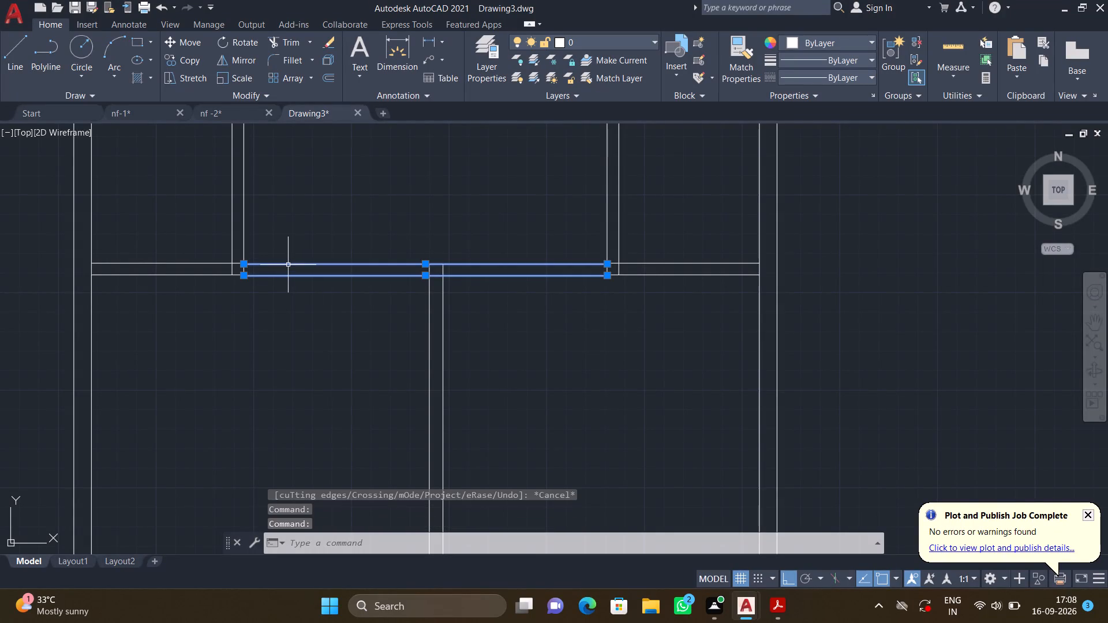
pyautogui.press('Delete')
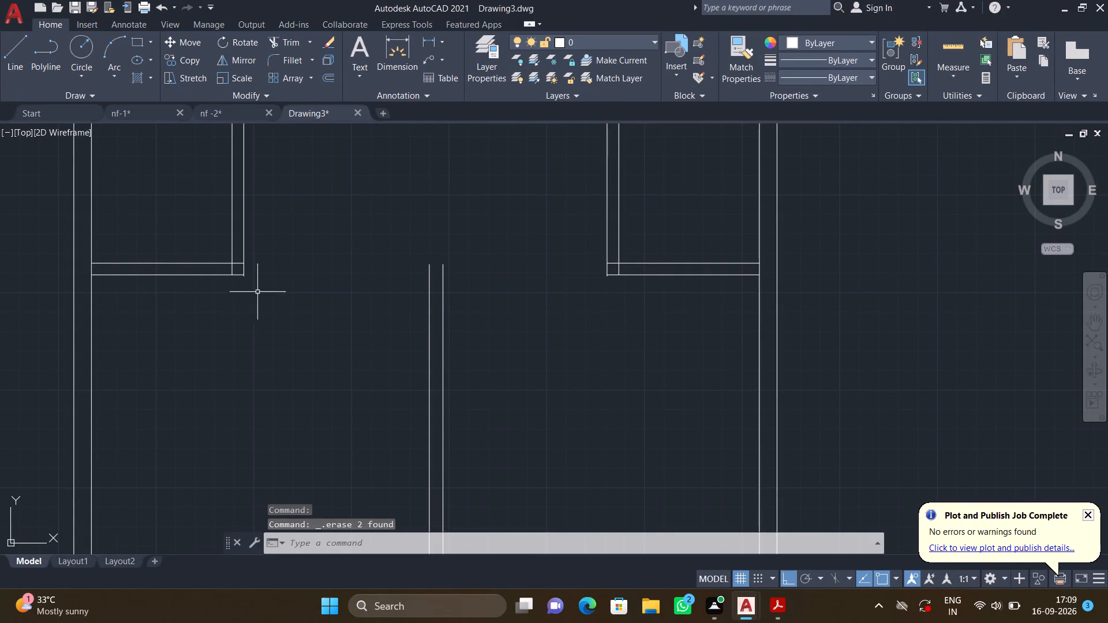
# Trim the short line ends projecting below the inner bottom corners of the two top side rooms' partitions.
pyautogui.scroll(3, 258, 277)
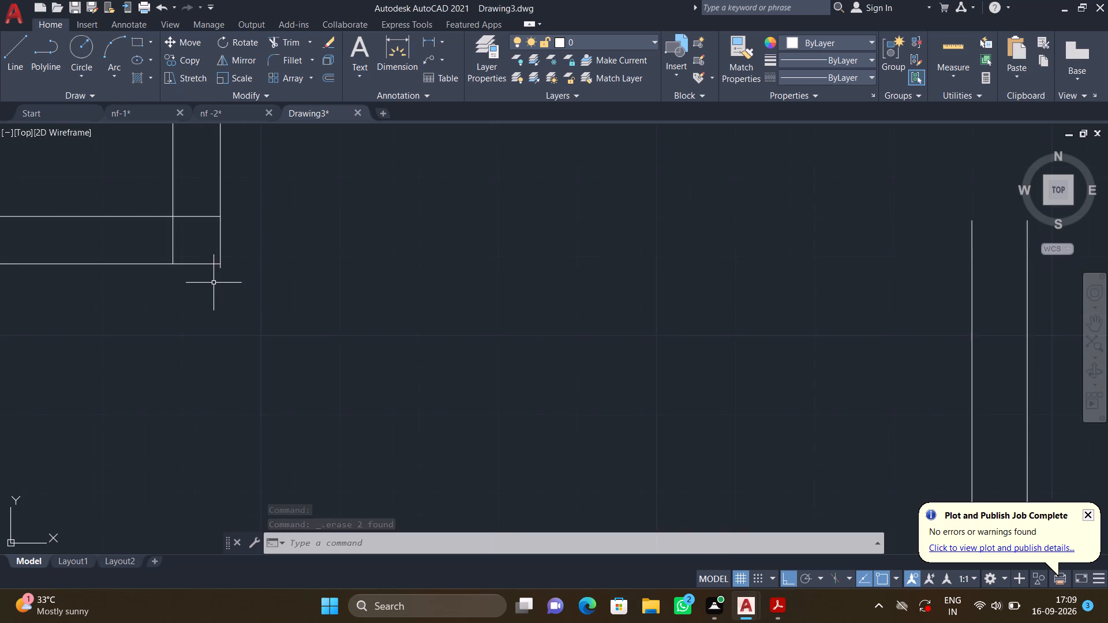
pyautogui.scroll(1, 214, 283)
pyautogui.write('tr')
pyautogui.press('Return')
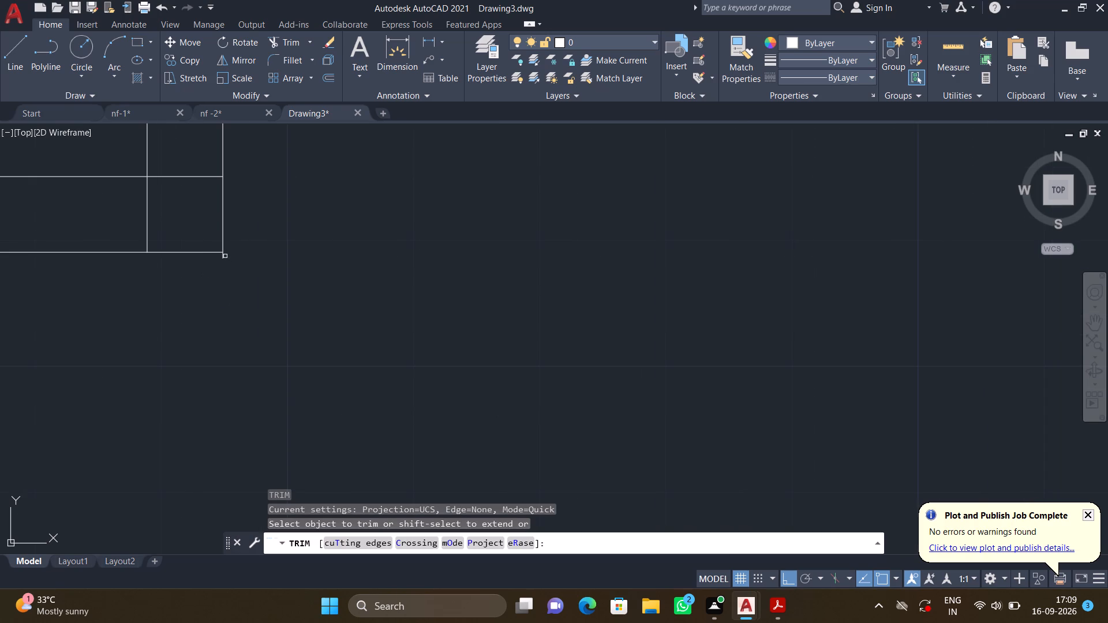
pyautogui.click(222, 256)
pyautogui.scroll(-3, 358, 264)
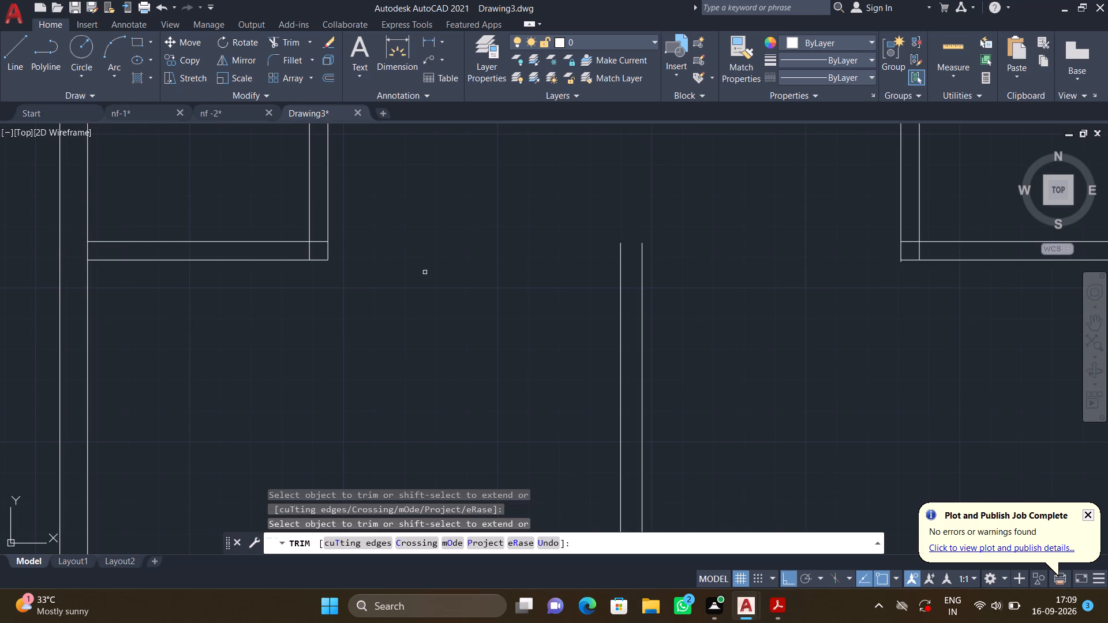
pyautogui.scroll(2, 918, 265)
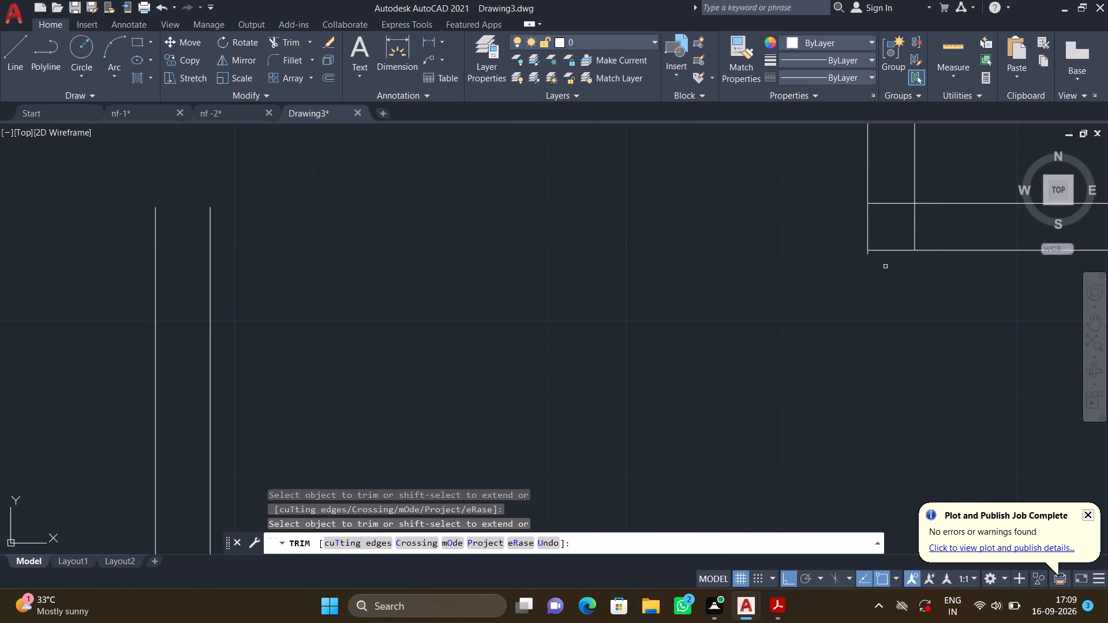
pyautogui.scroll(2, 884, 263)
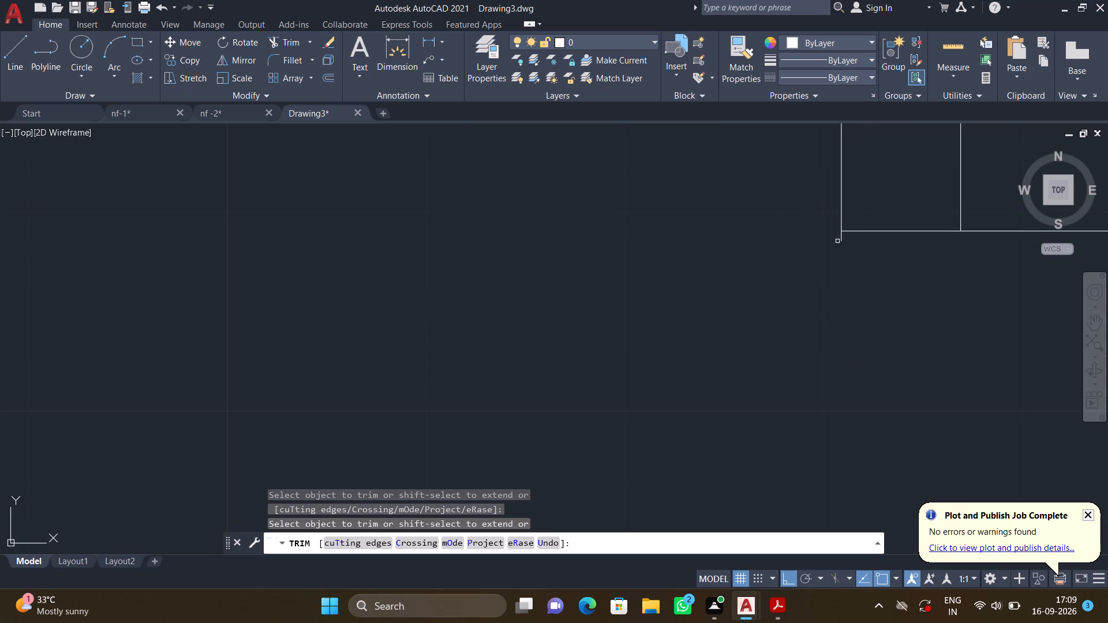
pyautogui.click(838, 241)
pyautogui.click(848, 238)
pyautogui.press('Return')
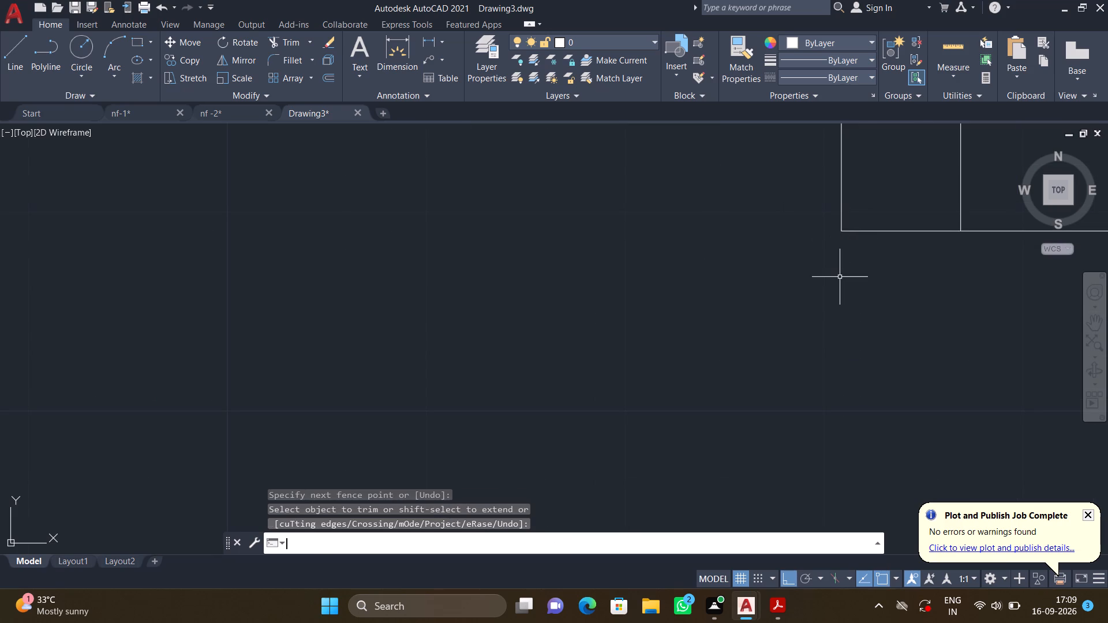
# Extend both horizontal lines of the partition below the top side rooms across the open central bay, joining them over the middle partition.
pyautogui.scroll(-3, 820, 213)
pyautogui.scroll(-2, 770, 214)
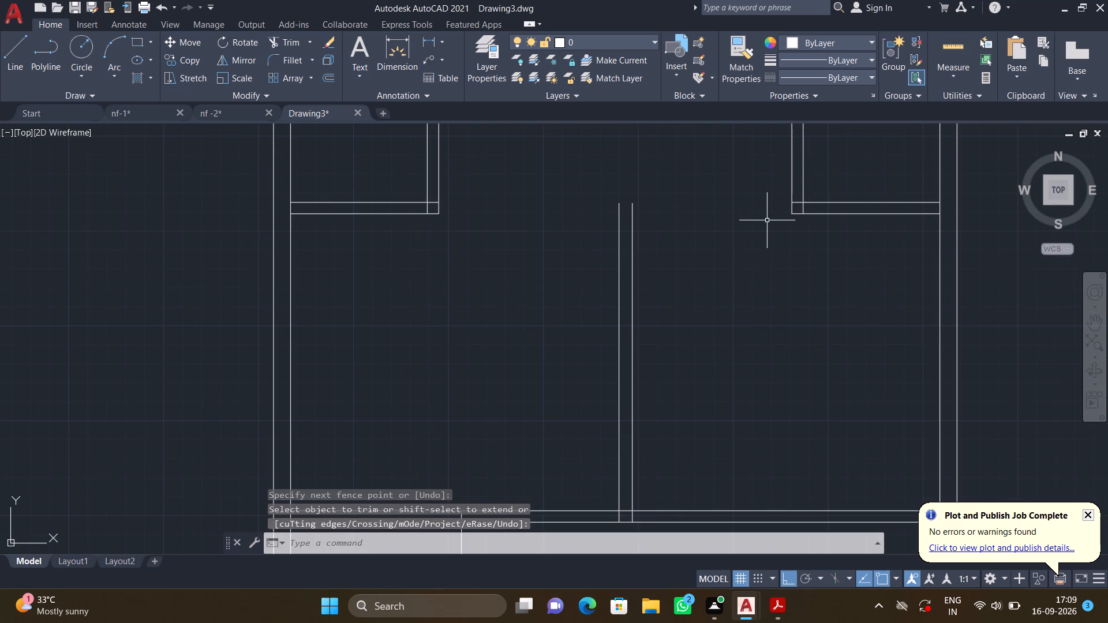
pyautogui.moveTo(763, 219); pyautogui.dragTo(548, 356, button='middle')
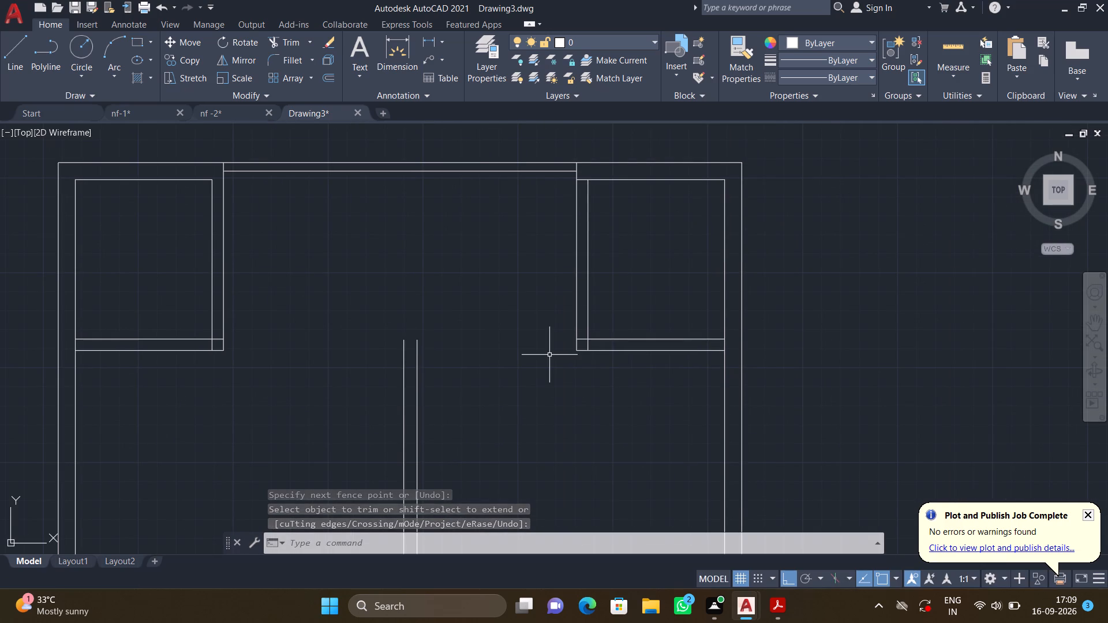
pyautogui.write('ex')
pyautogui.press('Return')
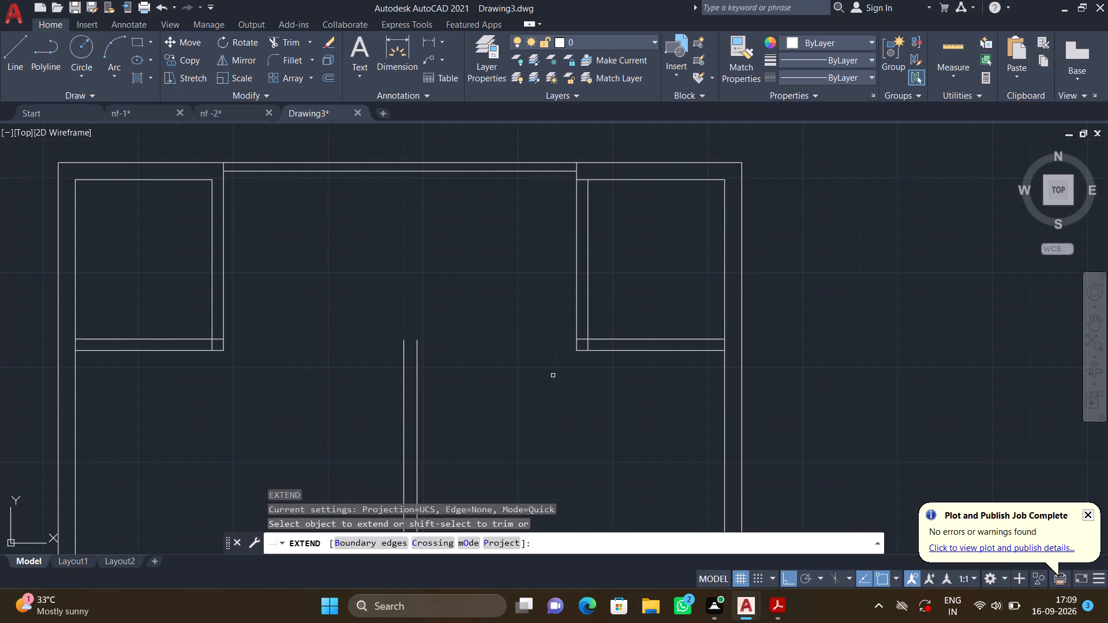
pyautogui.scroll(3, 576, 345)
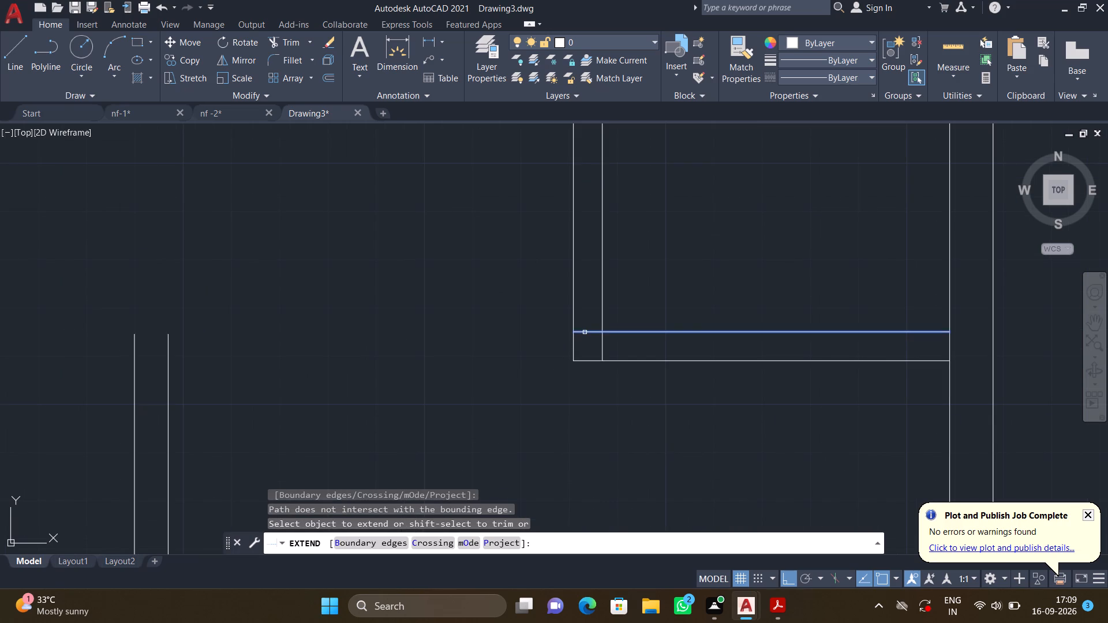
pyautogui.click(576, 363)
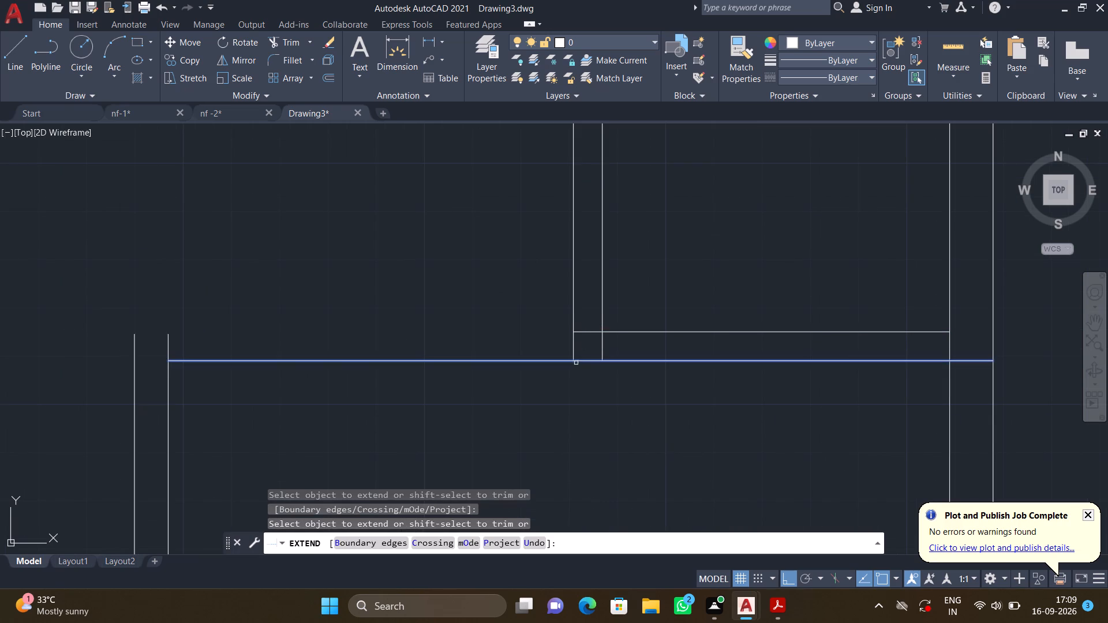
pyautogui.click(254, 362)
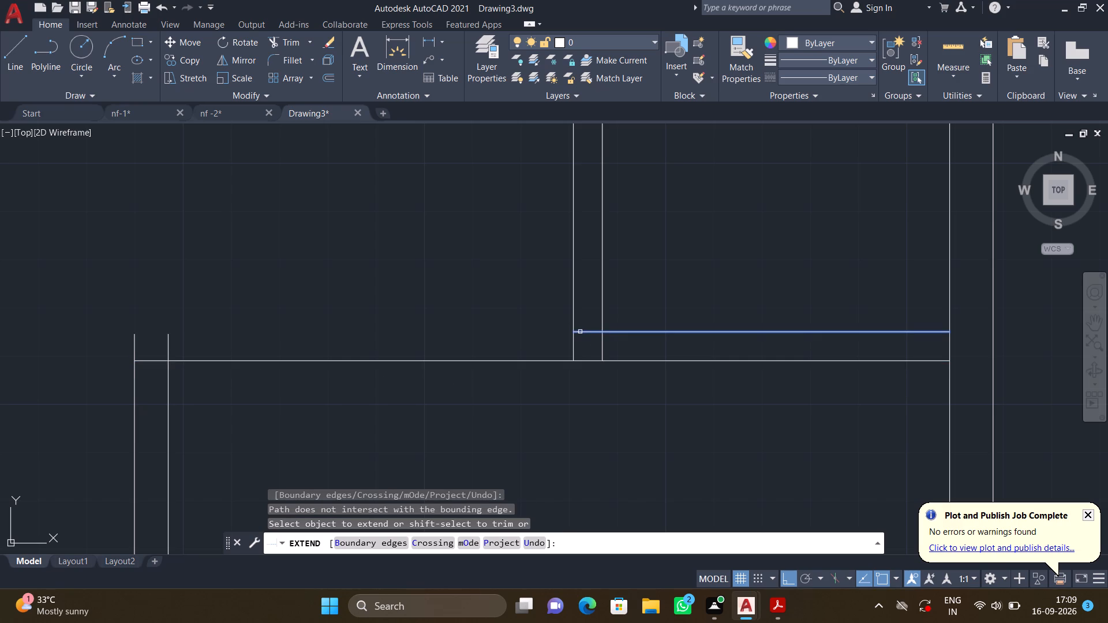
pyautogui.scroll(-3, 443, 349)
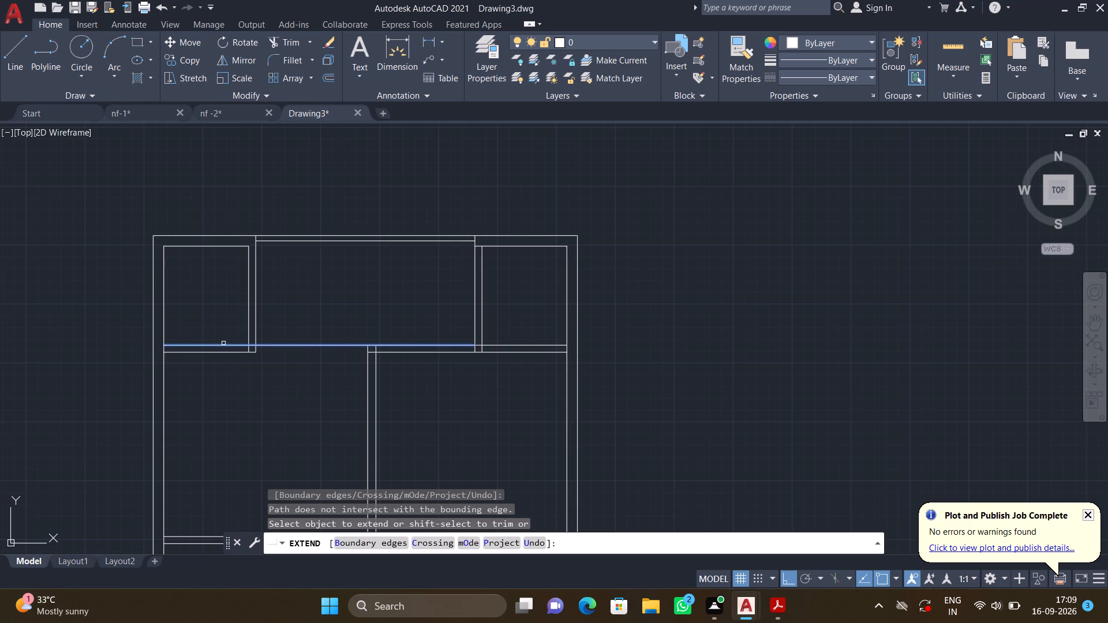
pyautogui.scroll(2, 223, 343)
pyautogui.click(244, 348)
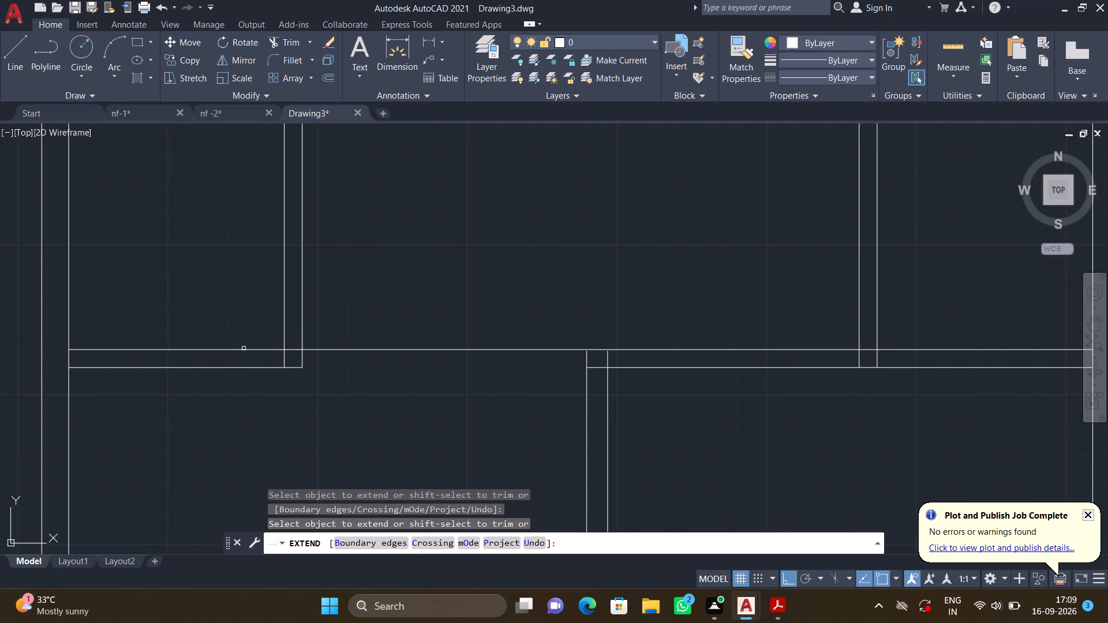
pyautogui.click(242, 367)
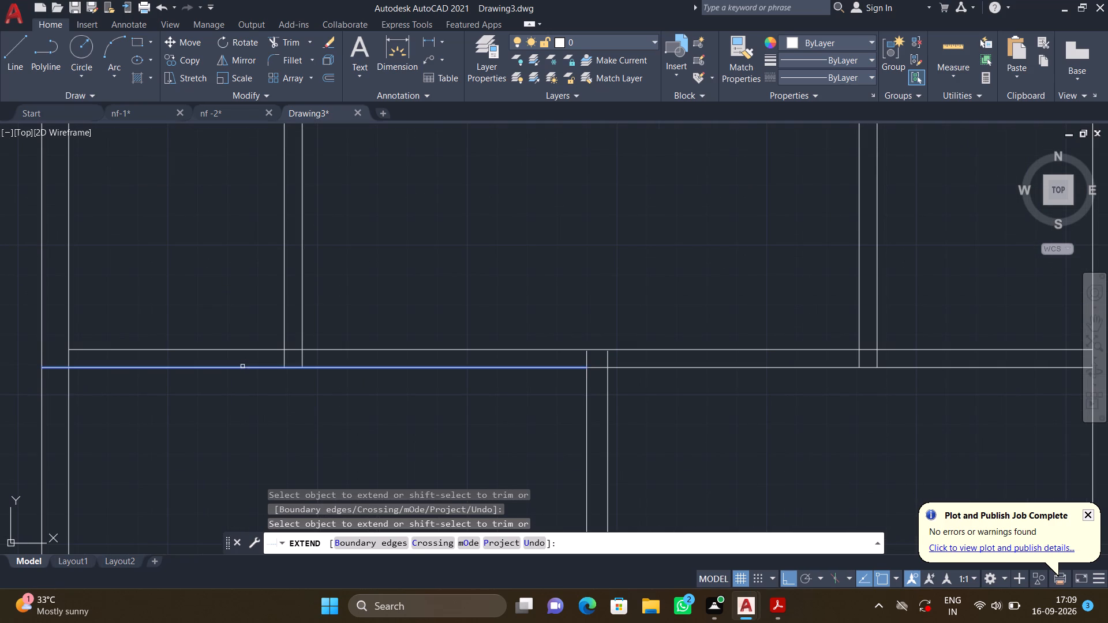
pyautogui.press('Return')
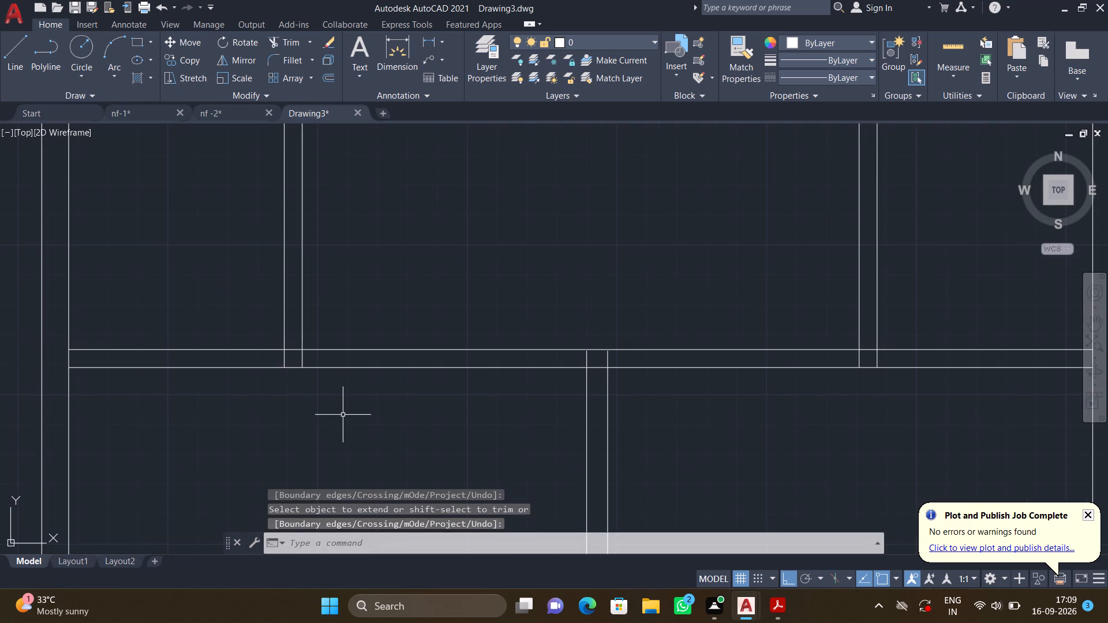
# Offset the vertical line in the bottom room 6" to the right to form the partition's second face.
pyautogui.scroll(-3, 361, 393)
pyautogui.moveTo(385, 404); pyautogui.dragTo(378, 317, button='middle')
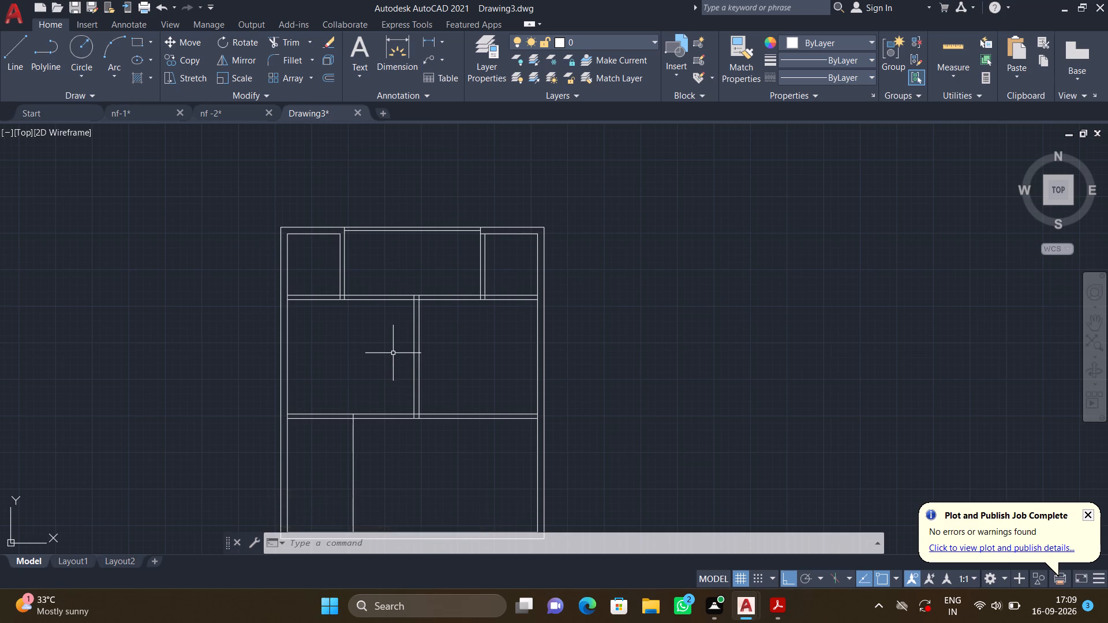
pyautogui.scroll(-1, 391, 350)
pyautogui.moveTo(389, 338); pyautogui.dragTo(387, 298, button='middle')
pyautogui.scroll(3, 362, 376)
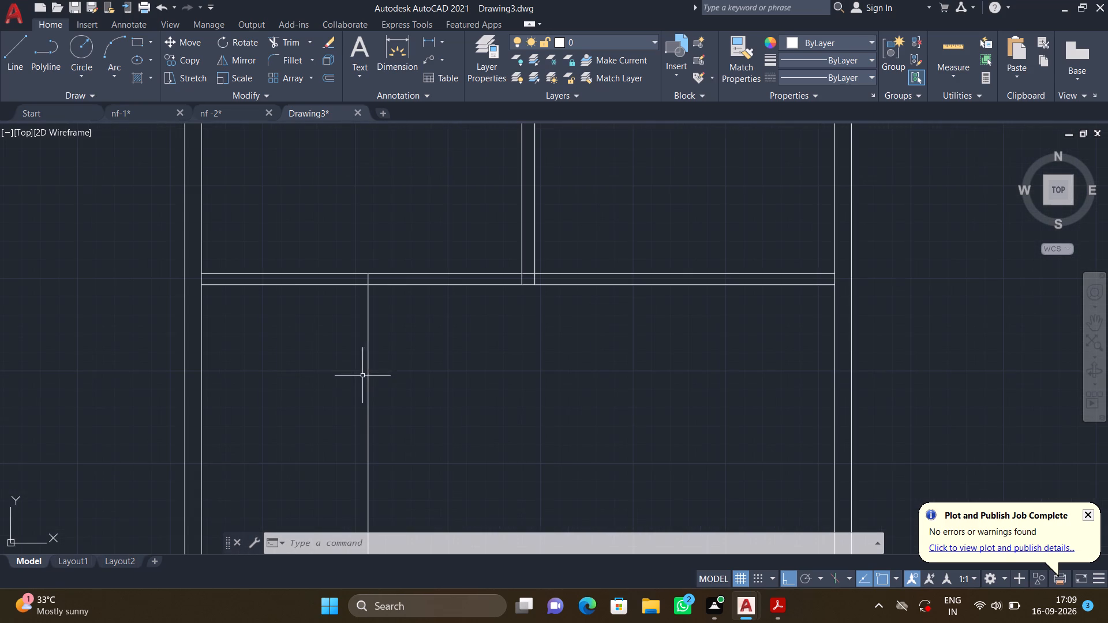
pyautogui.press('o')
pyautogui.press('Return')
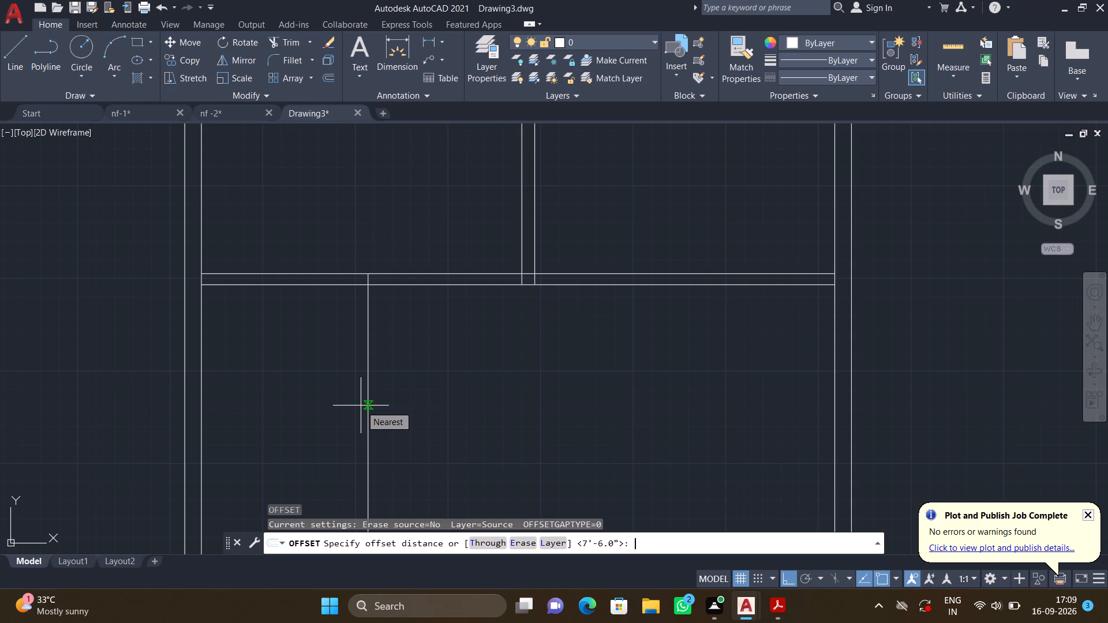
pyautogui.write('6"')
pyautogui.press('Return')
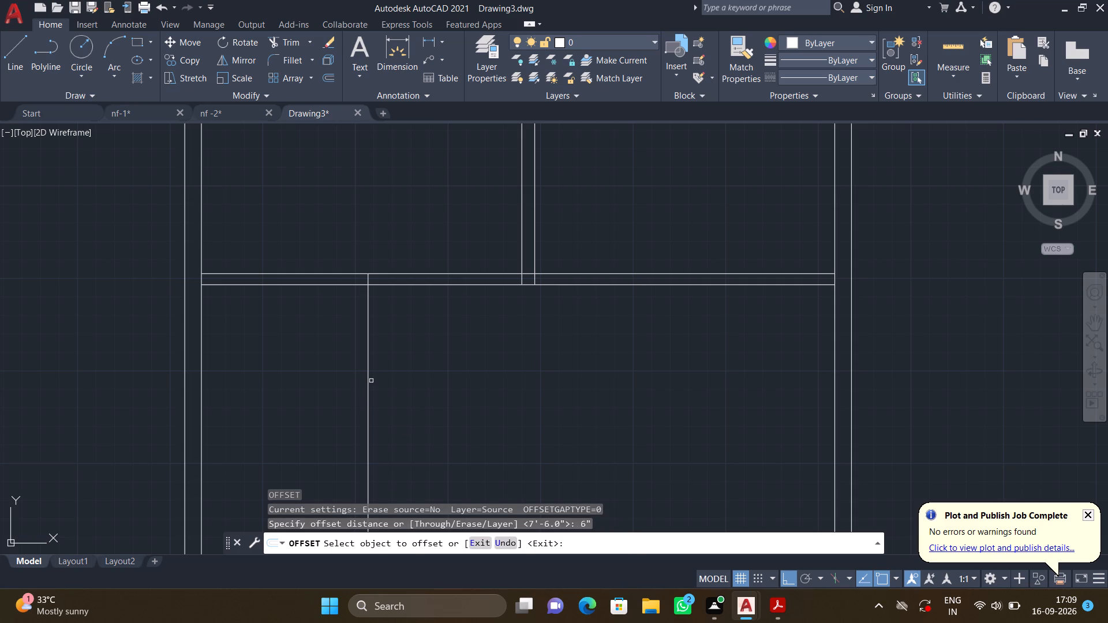
pyautogui.click(367, 375)
pyautogui.click(392, 377)
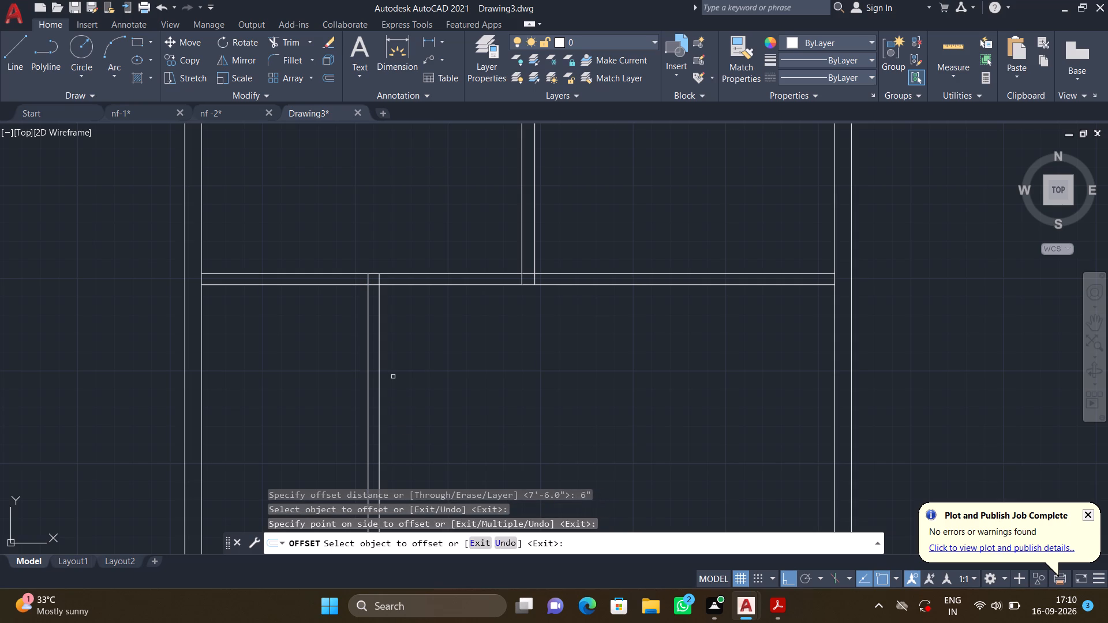
pyautogui.press('Return')
# Measure the bottom-left room's width and depth with Quick measure.
pyautogui.scroll(-2, 379, 367)
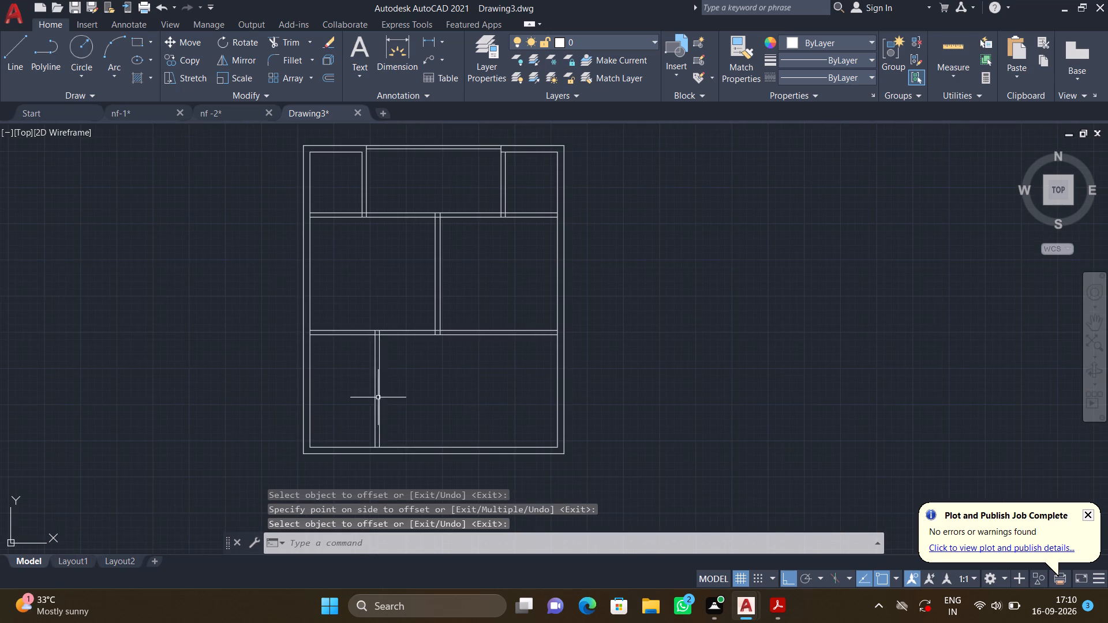
pyautogui.moveTo(375, 389); pyautogui.dragTo(361, 335, button='middle')
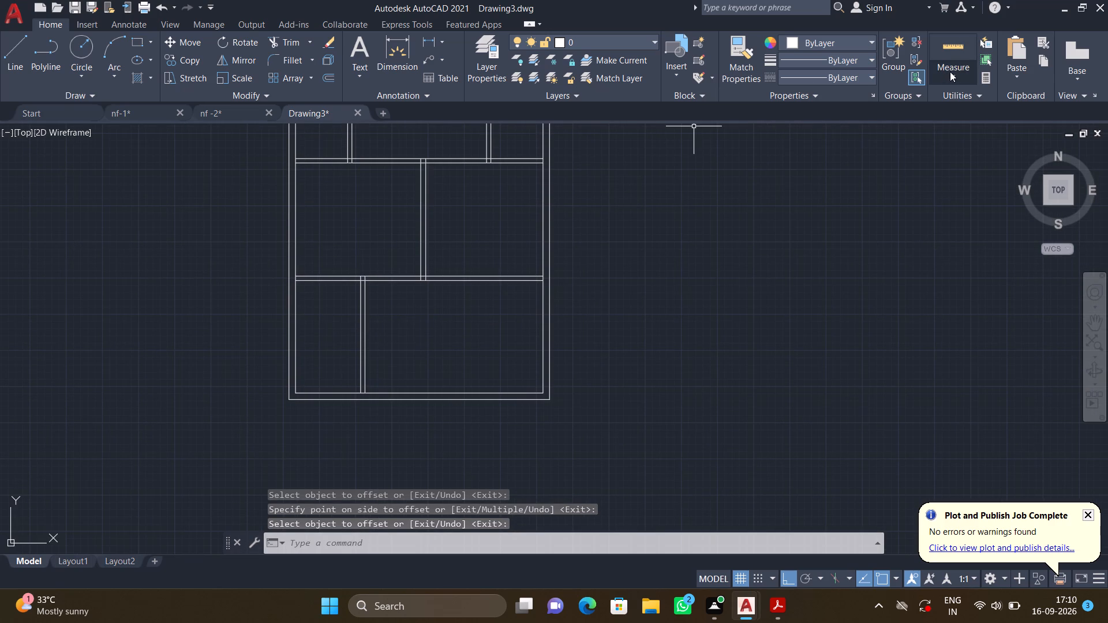
pyautogui.click(950, 72)
pyautogui.click(960, 100)
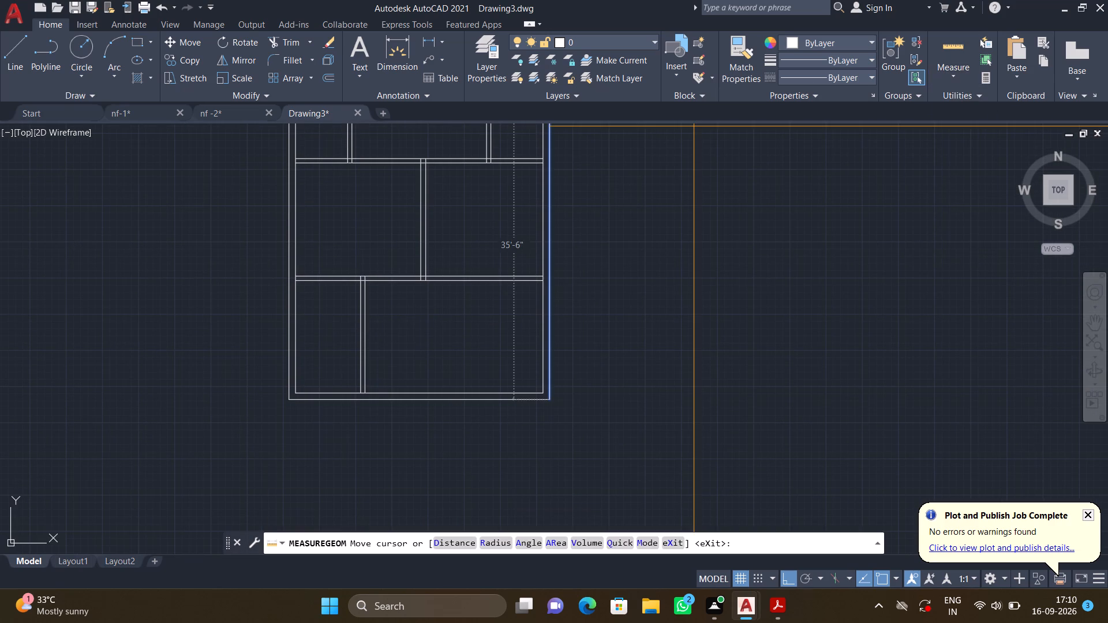
pyautogui.scroll(-2, 288, 307)
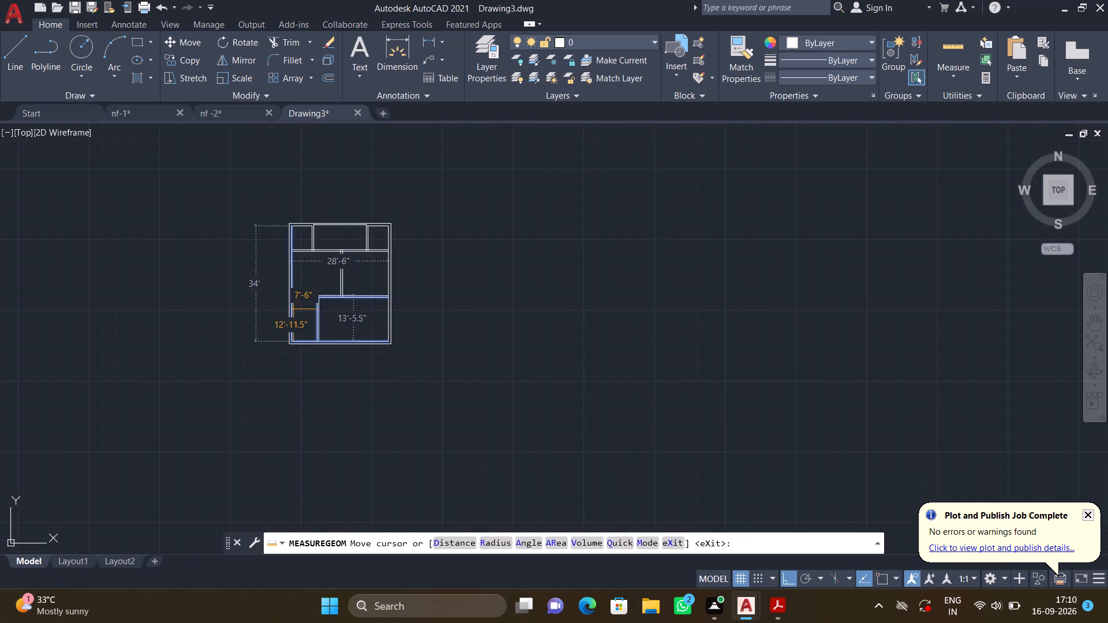
pyautogui.scroll(5, 293, 310)
pyautogui.scroll(-2, 304, 304)
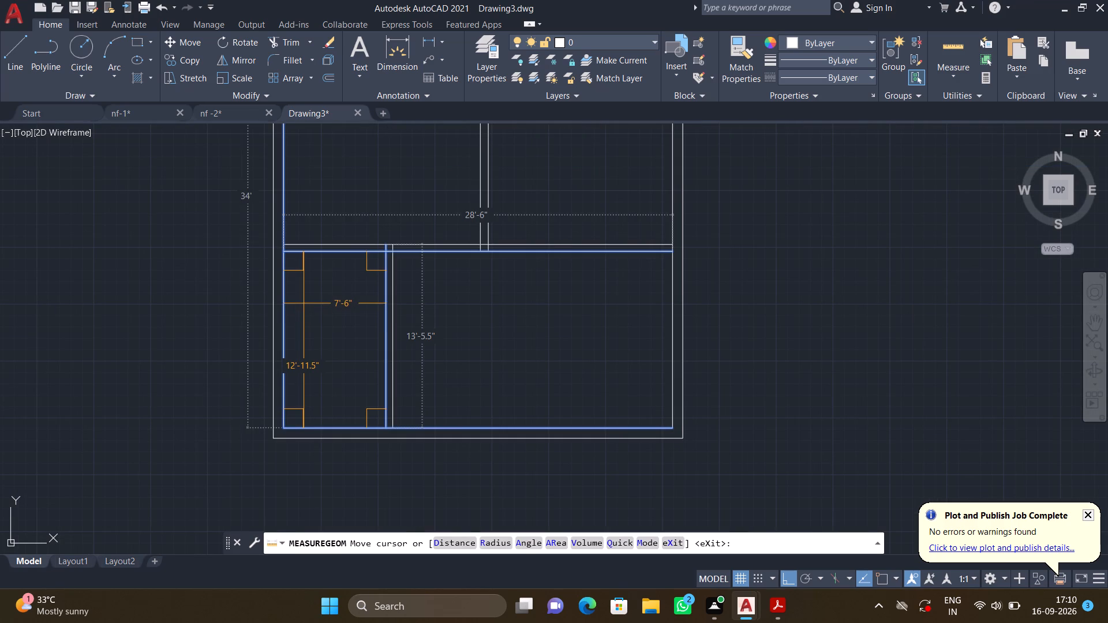
pyautogui.scroll(1, 317, 310)
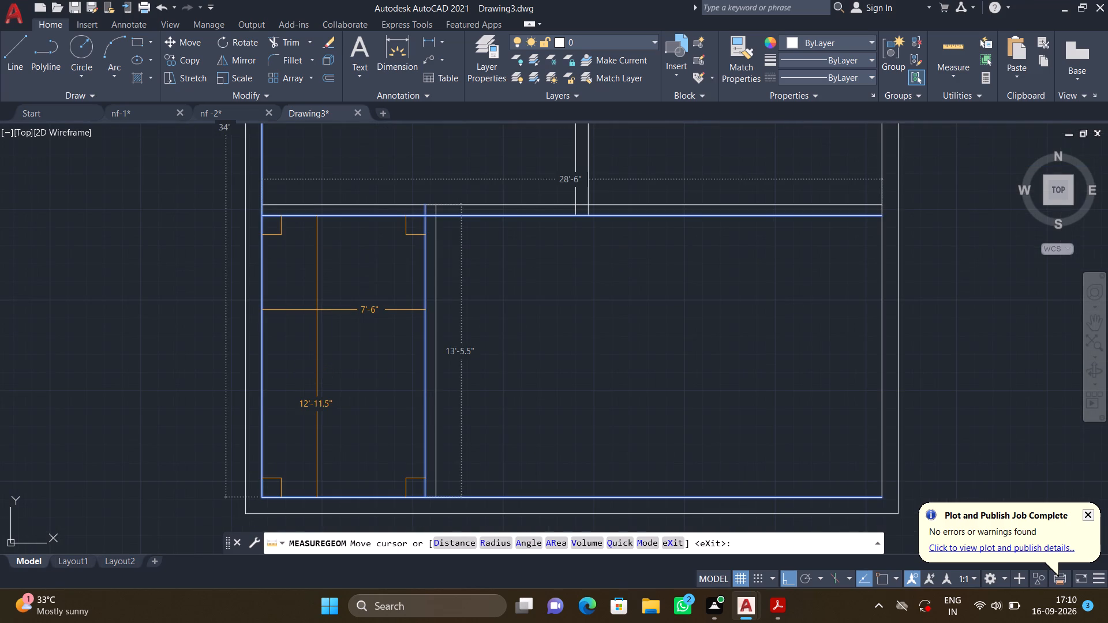
pyautogui.press('Escape')
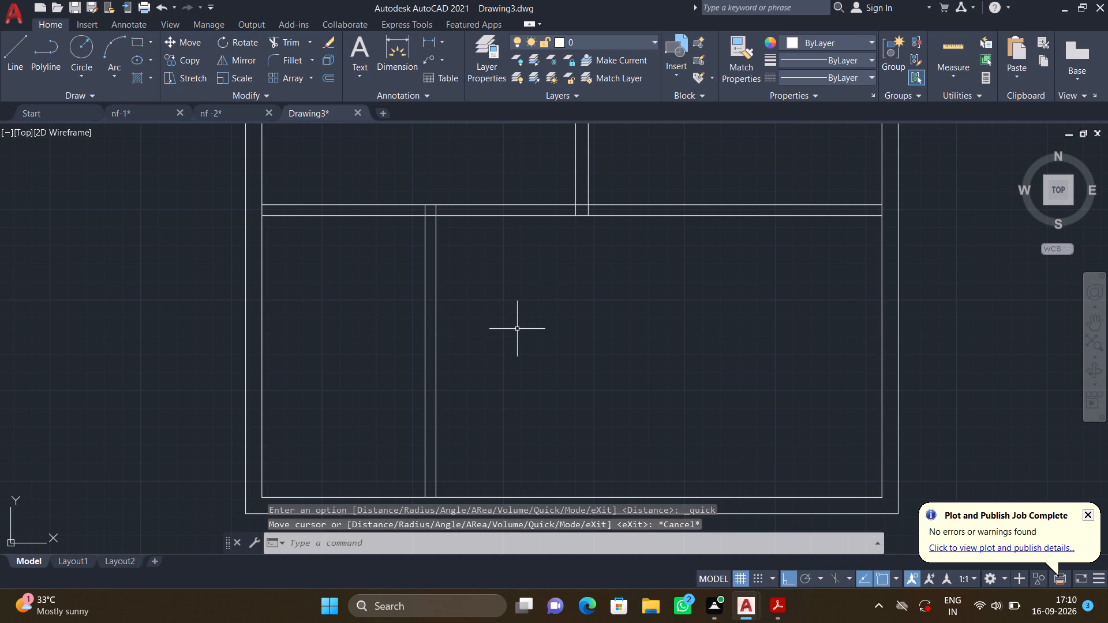
# Offset the bottom partition's right line 10' to the right and the right outer wall's inner line 10' to the left.
pyautogui.press('o')
pyautogui.press('Return')
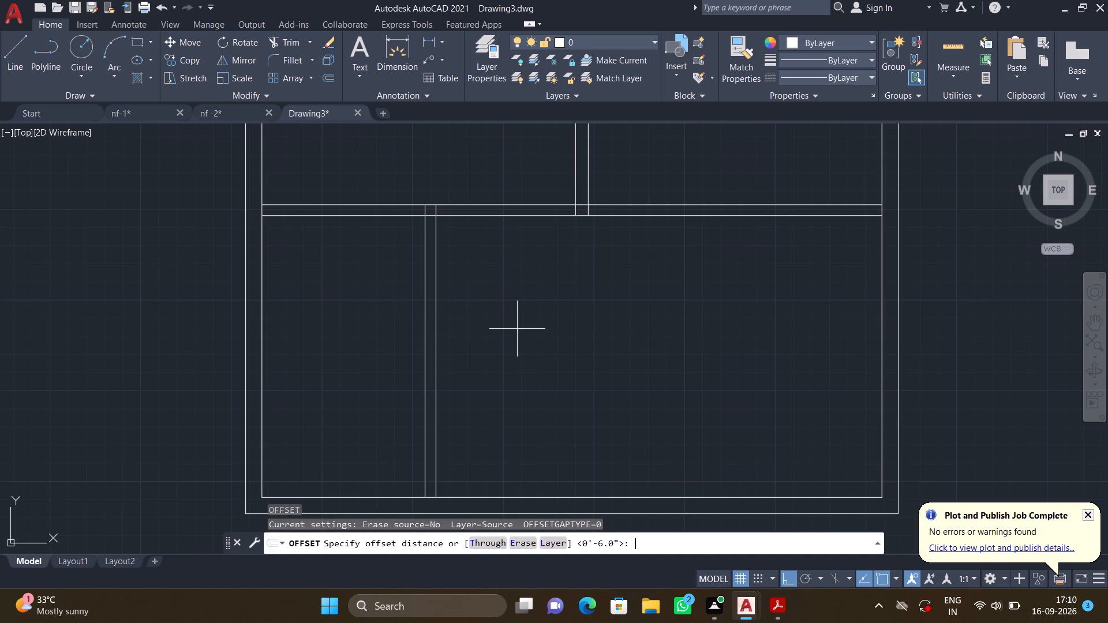
pyautogui.write("10'")
pyautogui.write('0"')
pyautogui.press('Return')
pyautogui.click(437, 320)
pyautogui.click(561, 320)
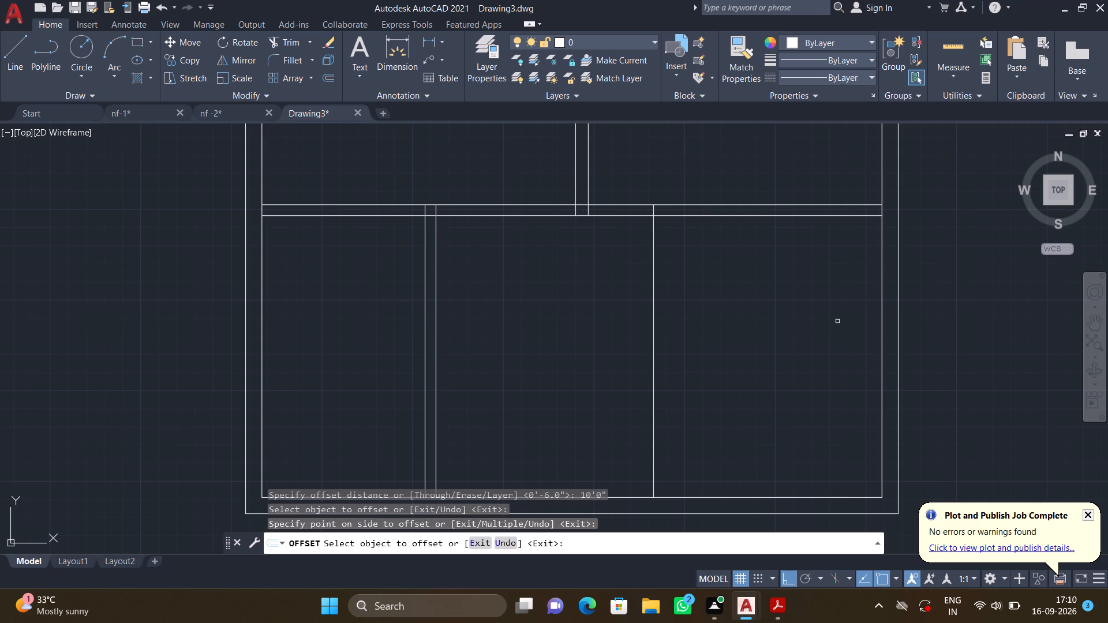
pyautogui.click(882, 312)
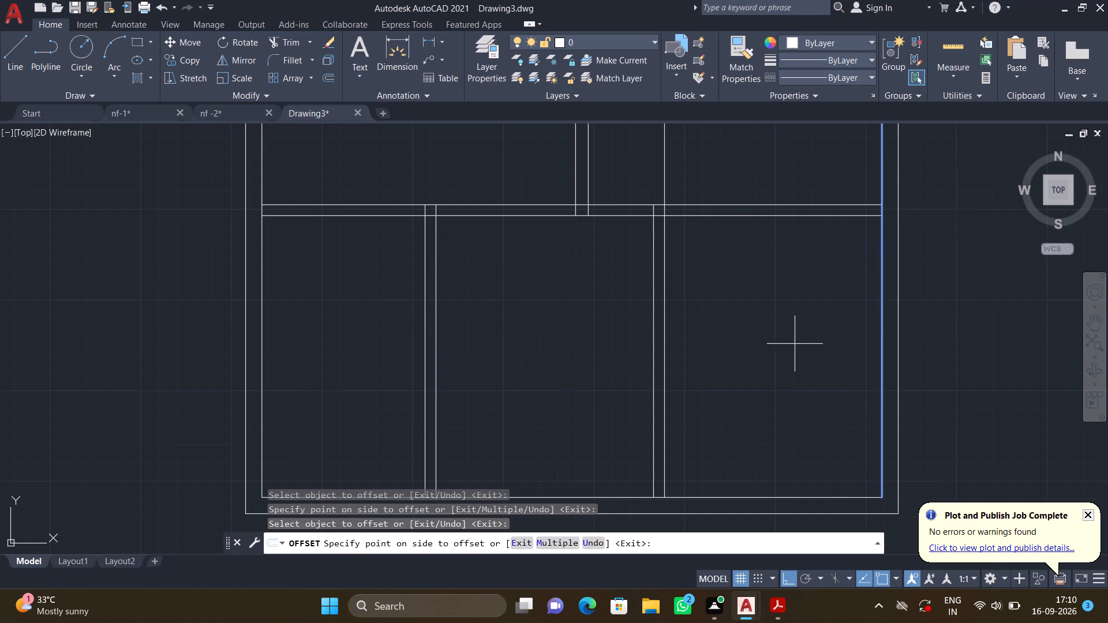
pyautogui.click(765, 344)
pyautogui.press('Return')
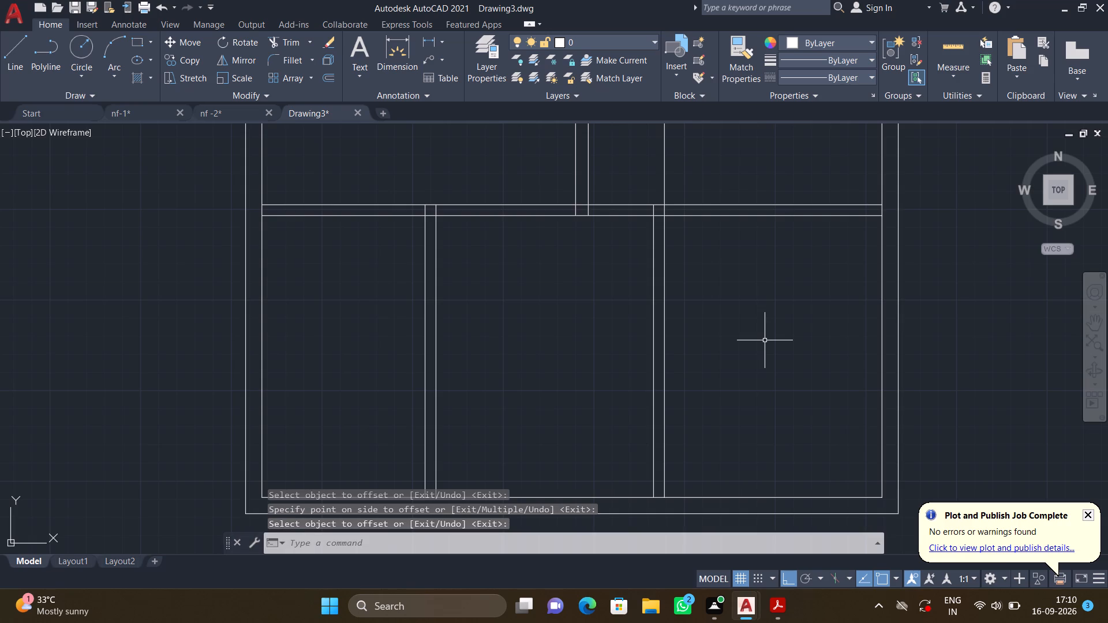
# Trim the line offset from the right wall out of the middle-right room and the top central bay, keeping its bottom-room part.
pyautogui.scroll(-2, 772, 339)
pyautogui.moveTo(760, 319); pyautogui.dragTo(690, 419, button='middle')
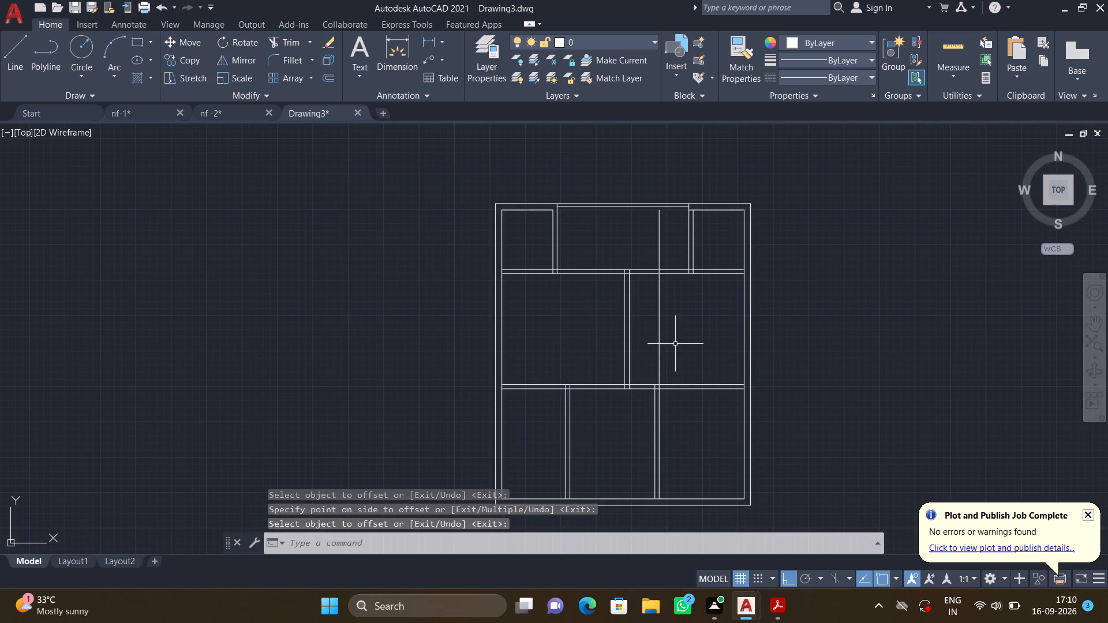
pyautogui.write('tr')
pyautogui.press('Return')
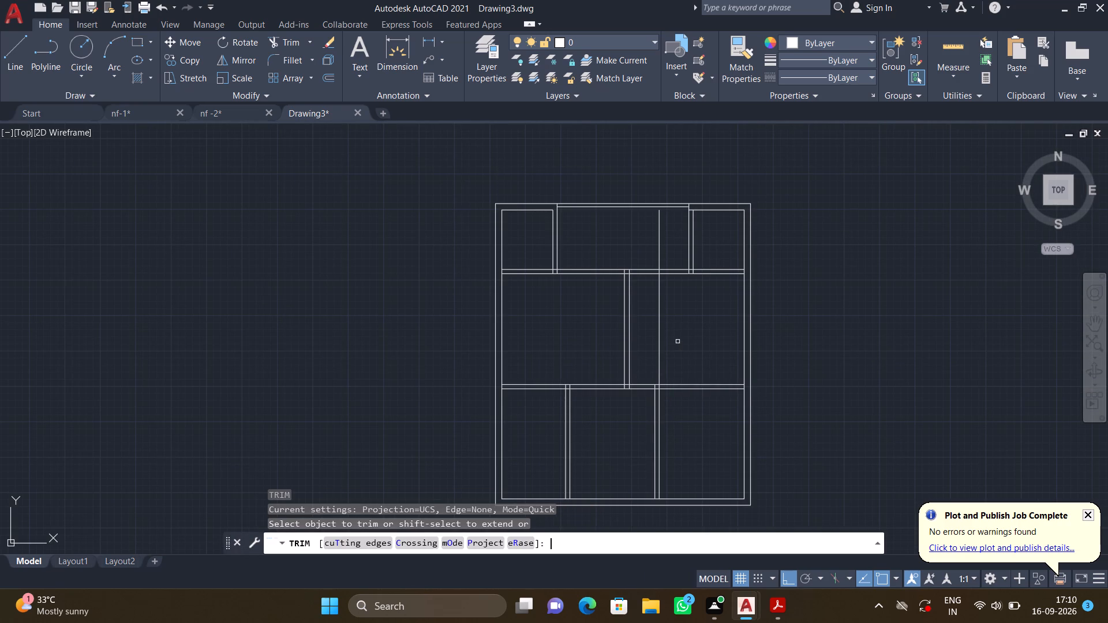
pyautogui.click(679, 340)
pyautogui.click(647, 338)
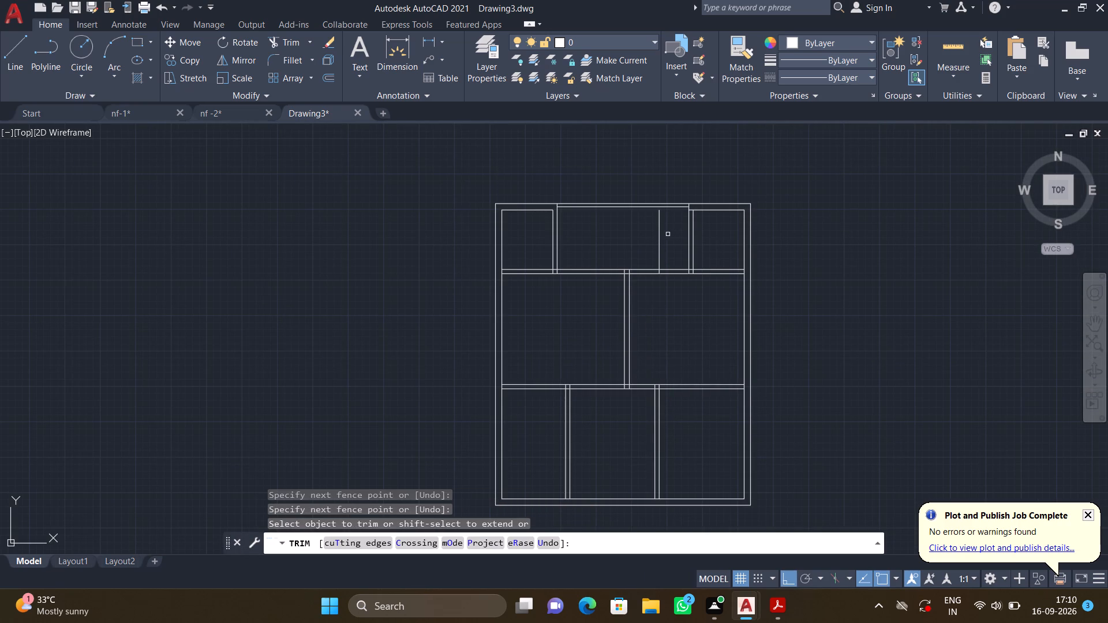
pyautogui.click(671, 234)
pyautogui.click(646, 233)
pyautogui.press('Return')
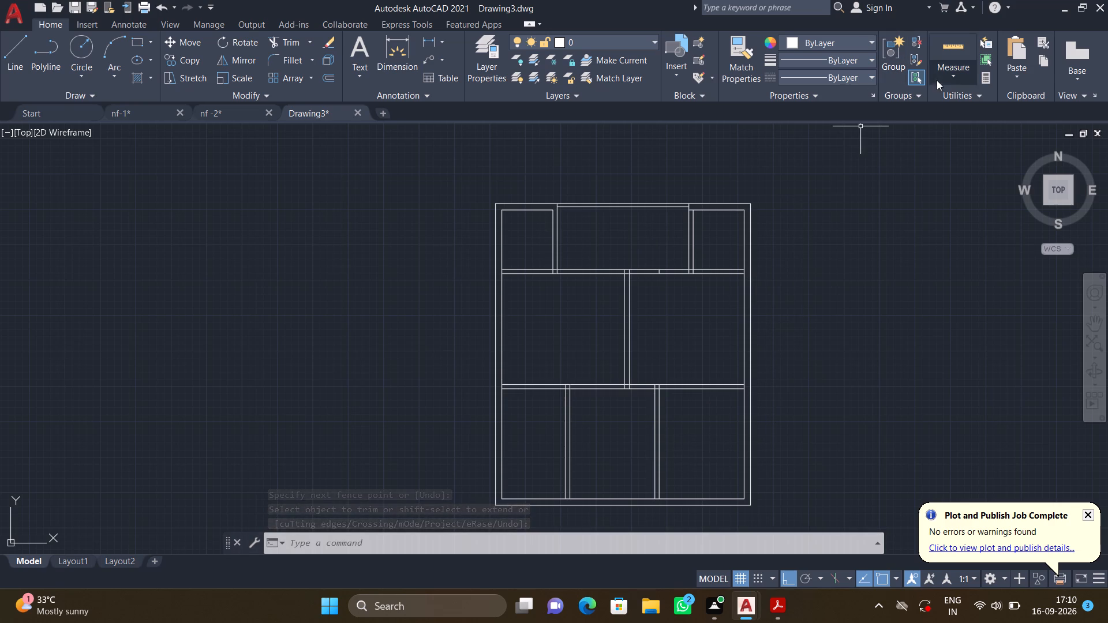
# Measure the bottom rooms between the new partitions with Quick measure.
pyautogui.click(957, 74)
pyautogui.click(959, 97)
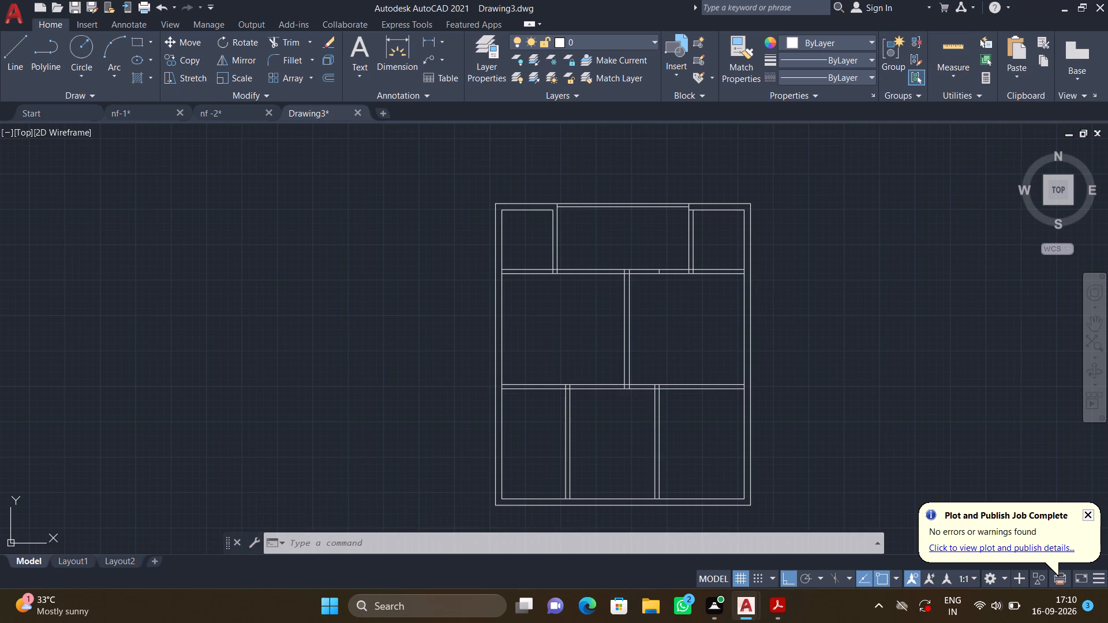
pyautogui.moveTo(686, 427); pyautogui.dragTo(683, 426, button='middle')
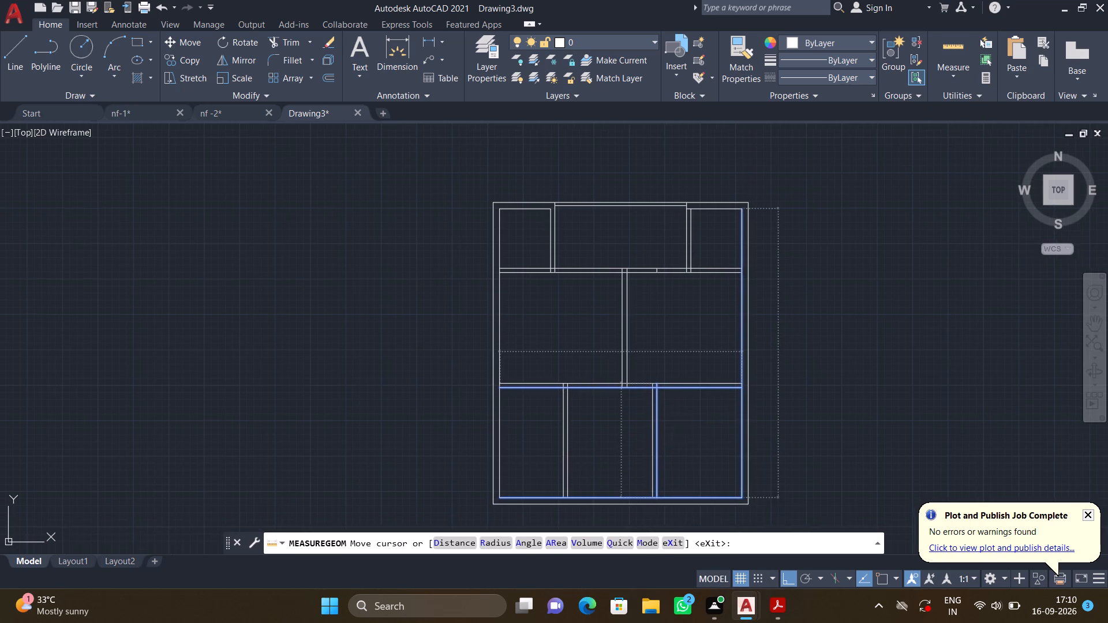
pyautogui.moveTo(683, 426); pyautogui.dragTo(637, 351, button='middle')
pyautogui.scroll(2, 645, 374)
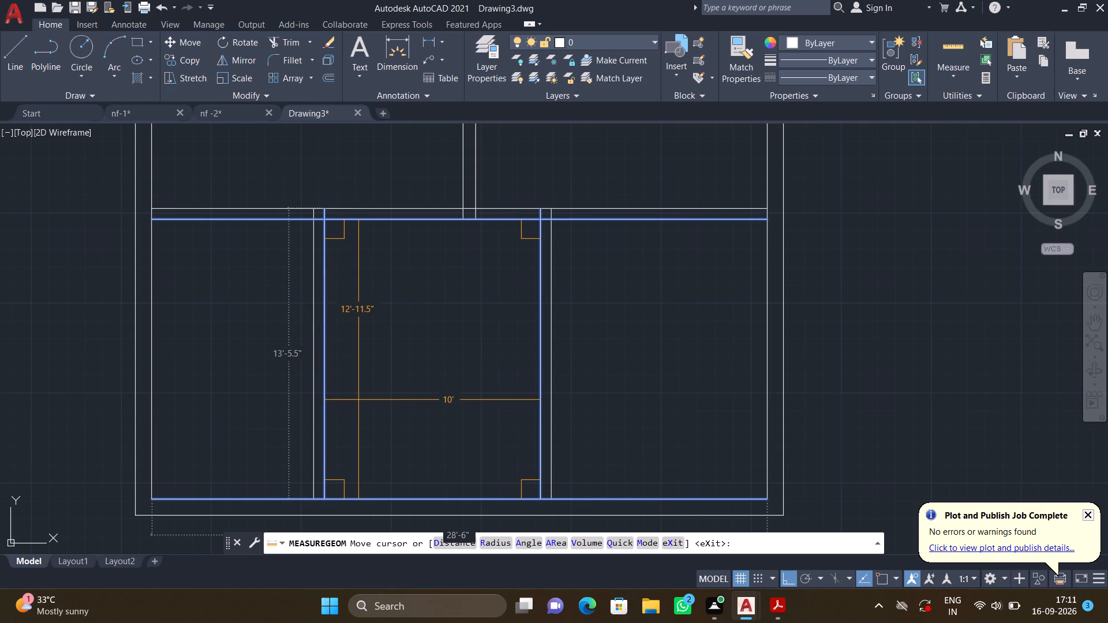
pyautogui.press('Escape')
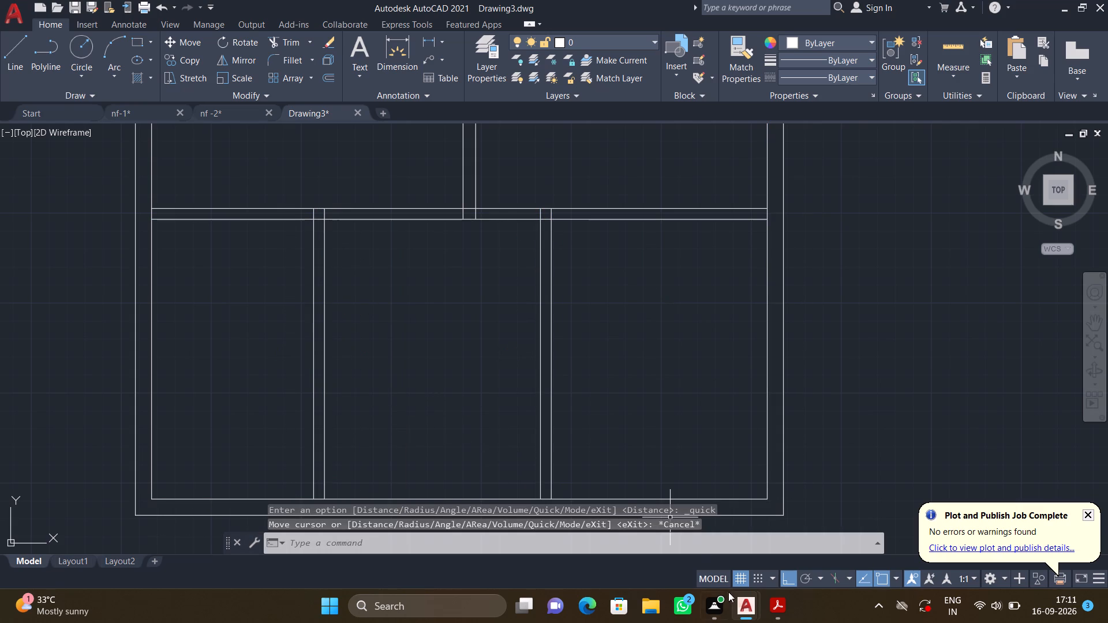
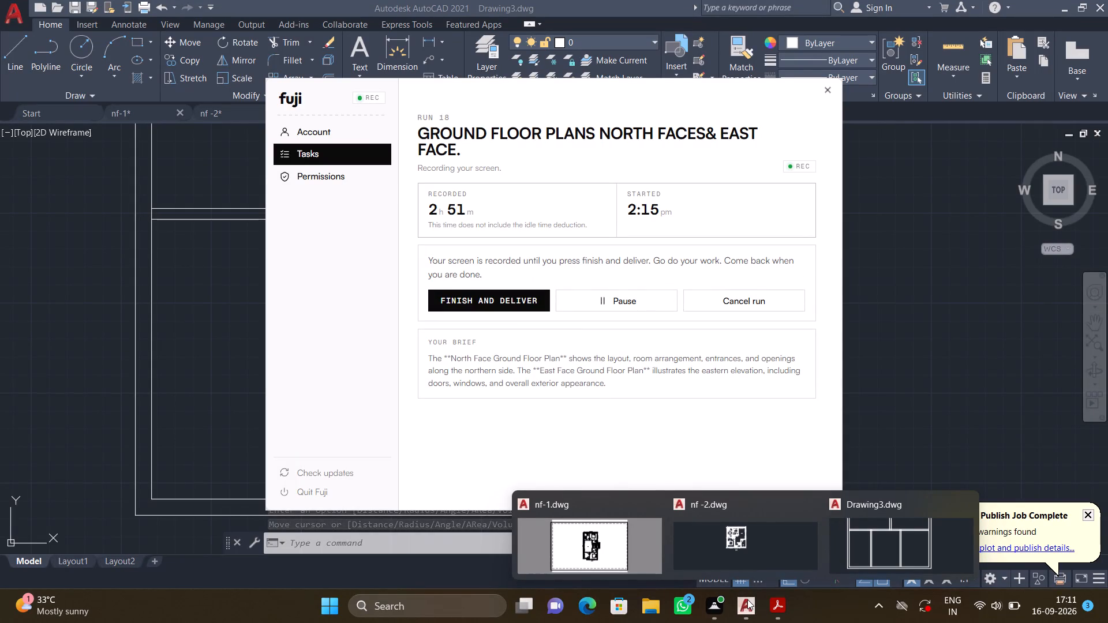
# Offset the bottom outer wall's outer line 6'6" downward, outside the floor plan.
pyautogui.click(844, 545)
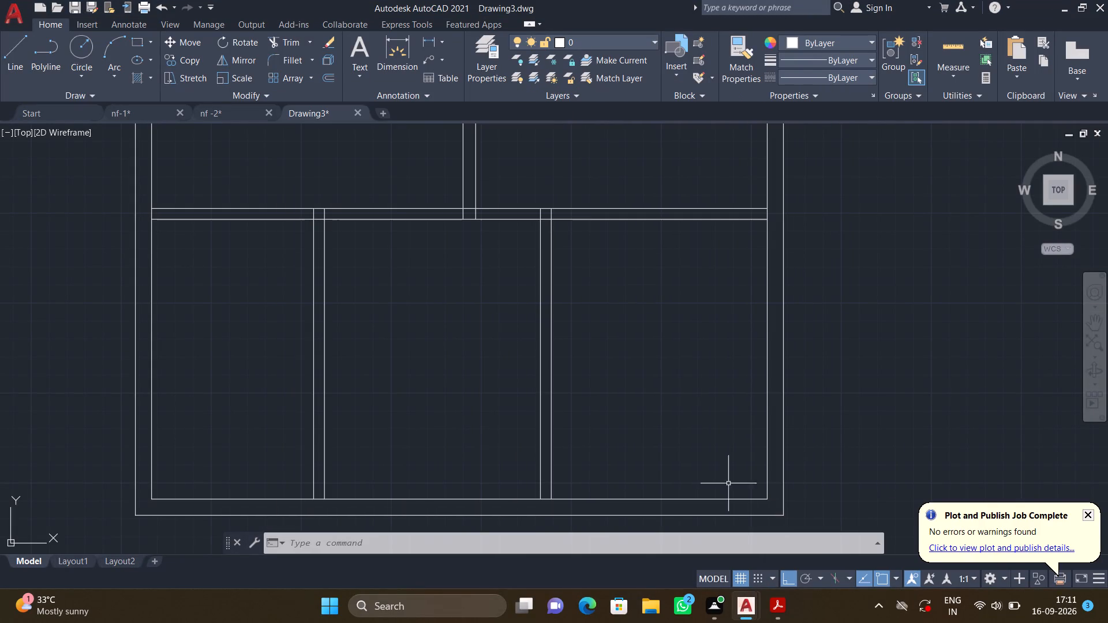
pyautogui.scroll(-3, 638, 403)
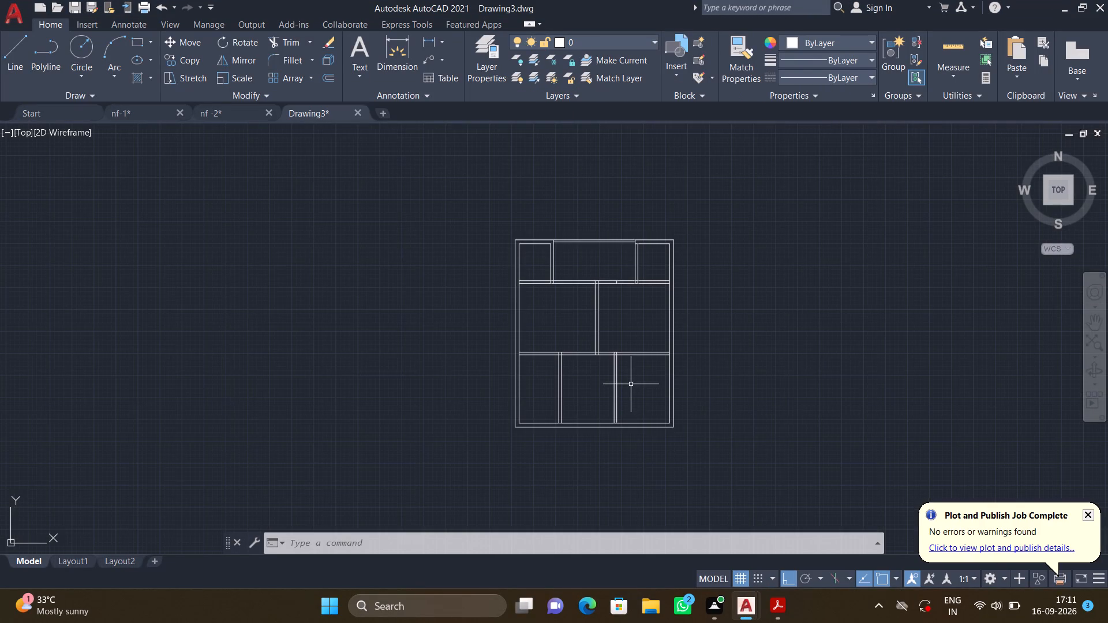
pyautogui.moveTo(630, 381); pyautogui.dragTo(496, 367, button='middle')
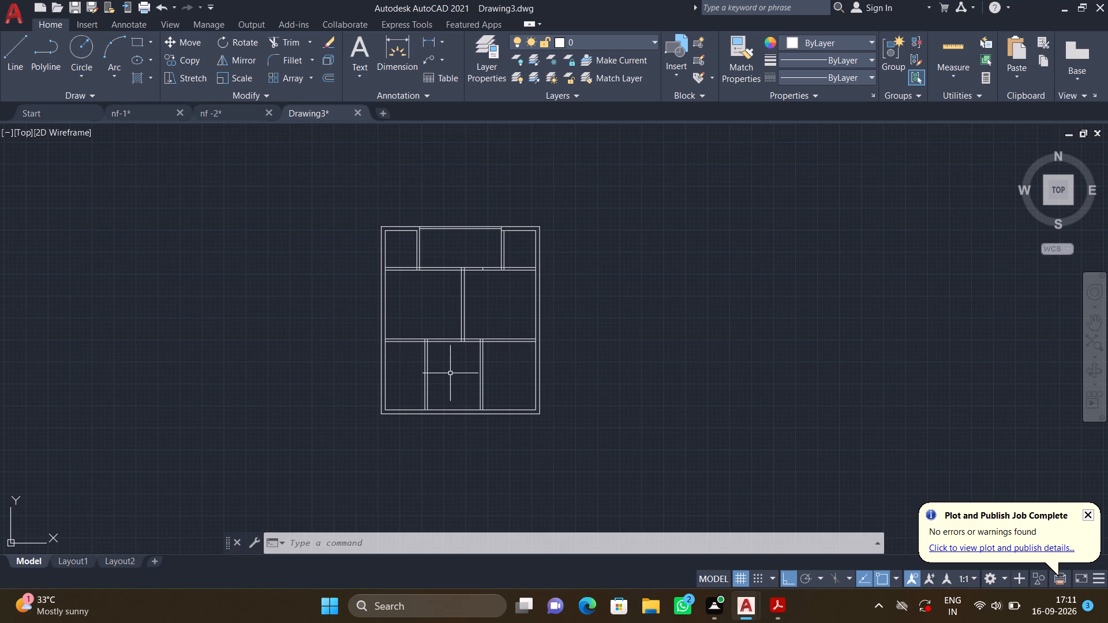
pyautogui.moveTo(450, 367); pyautogui.dragTo(439, 295, button='middle')
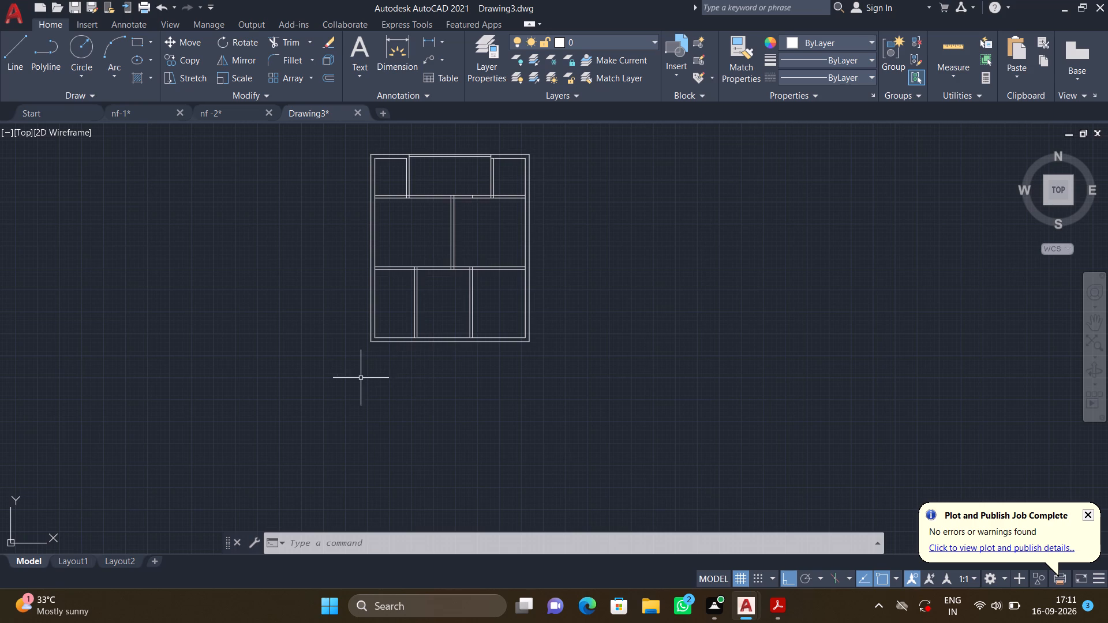
pyautogui.scroll(2, 376, 355)
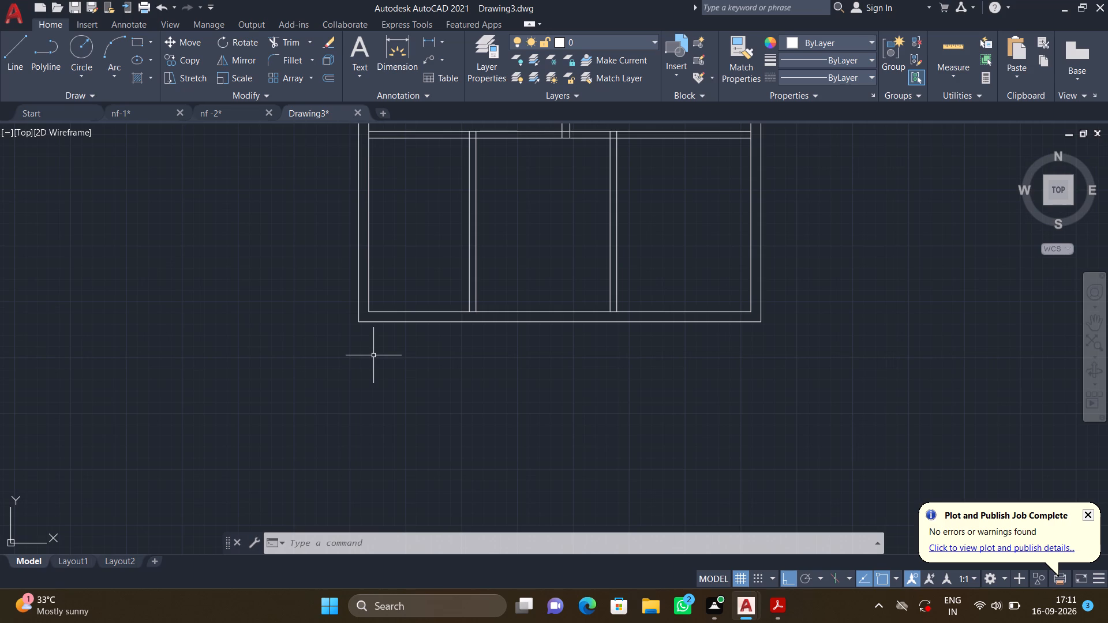
pyautogui.press('o')
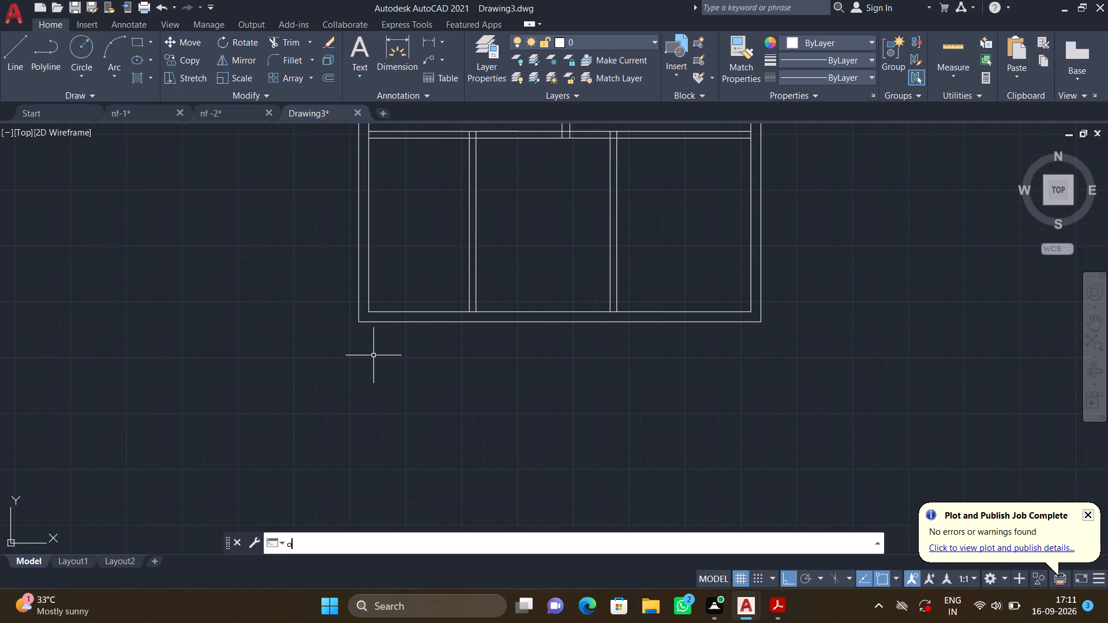
pyautogui.press('Return')
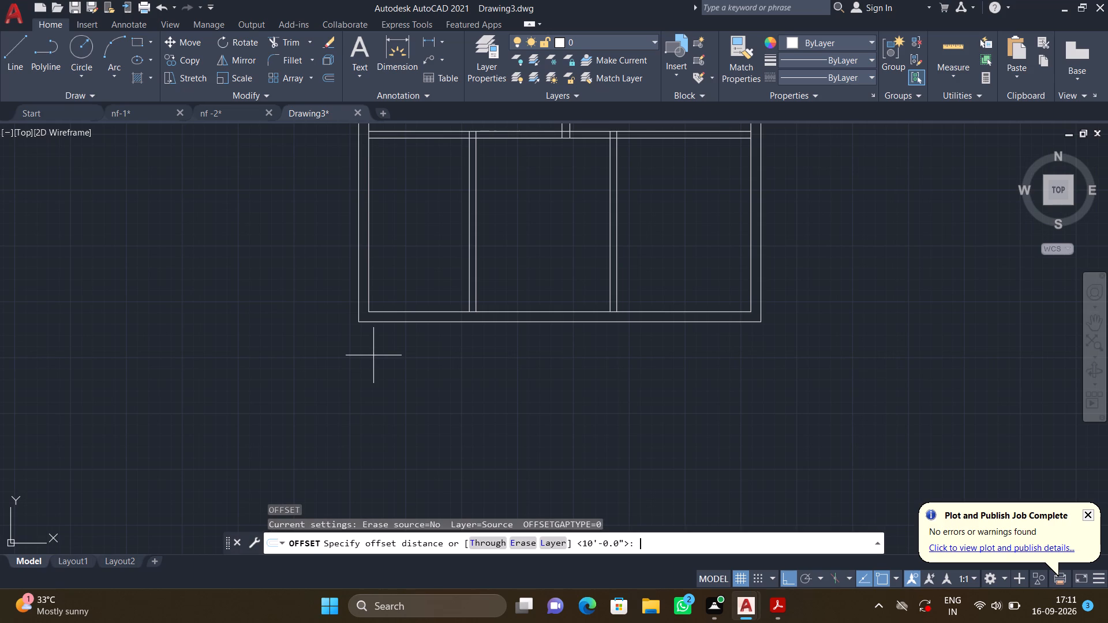
pyautogui.write("6'")
pyautogui.write('6"')
pyautogui.press('Return')
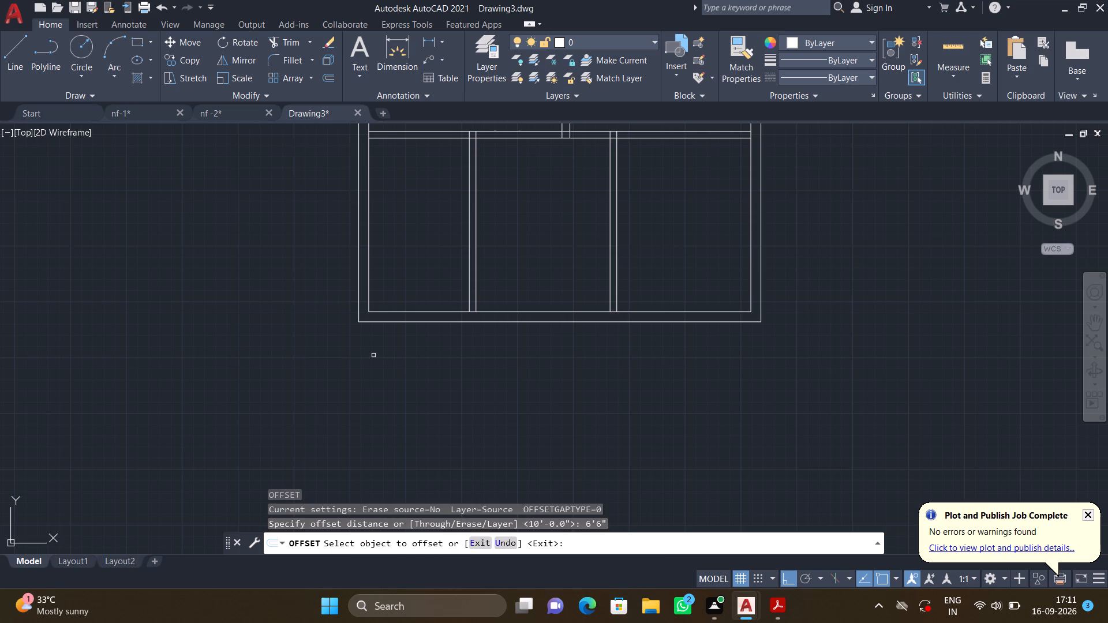
pyautogui.click(401, 321)
pyautogui.click(413, 406)
pyautogui.press('Return')
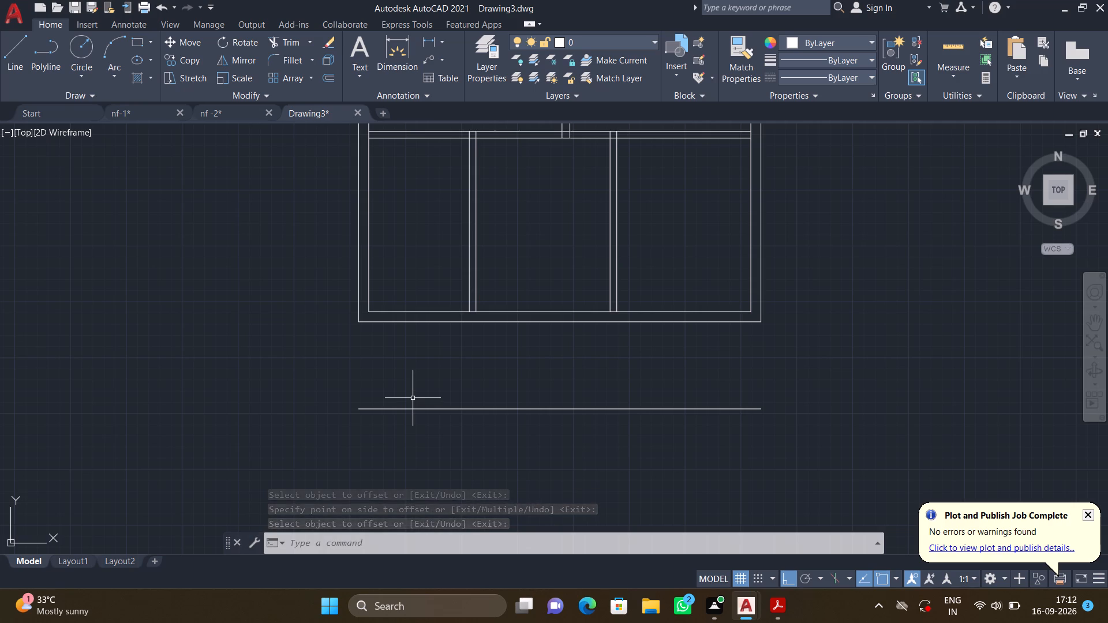
# Offset the new line below the plan 9" downward to form a wall pair.
pyautogui.moveTo(428, 417); pyautogui.dragTo(420, 354, button='middle')
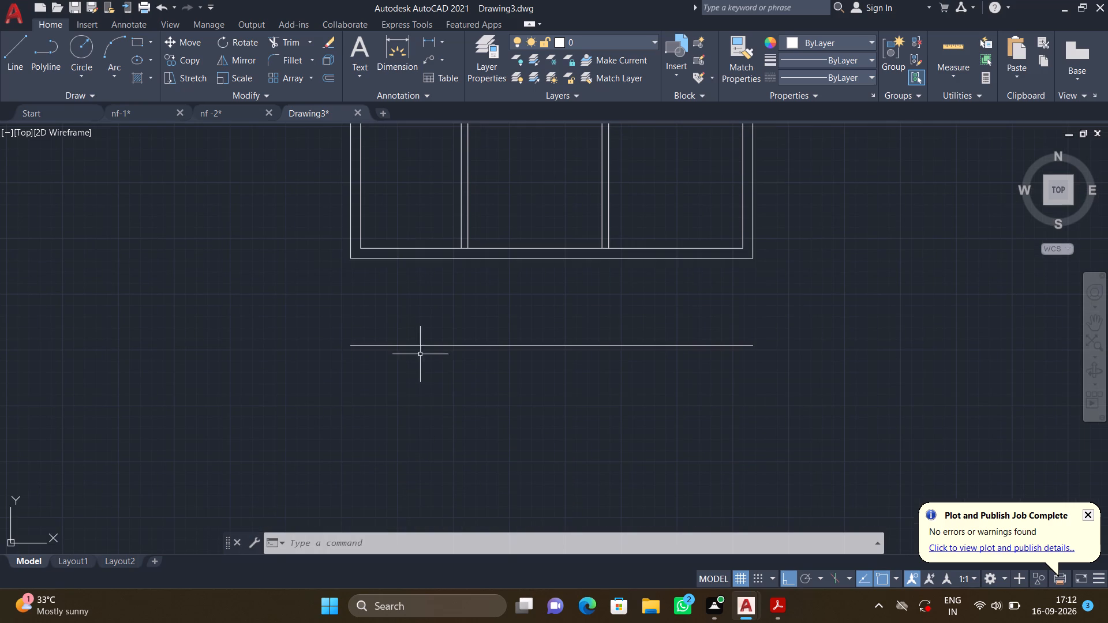
pyautogui.press('o')
pyautogui.press('Return')
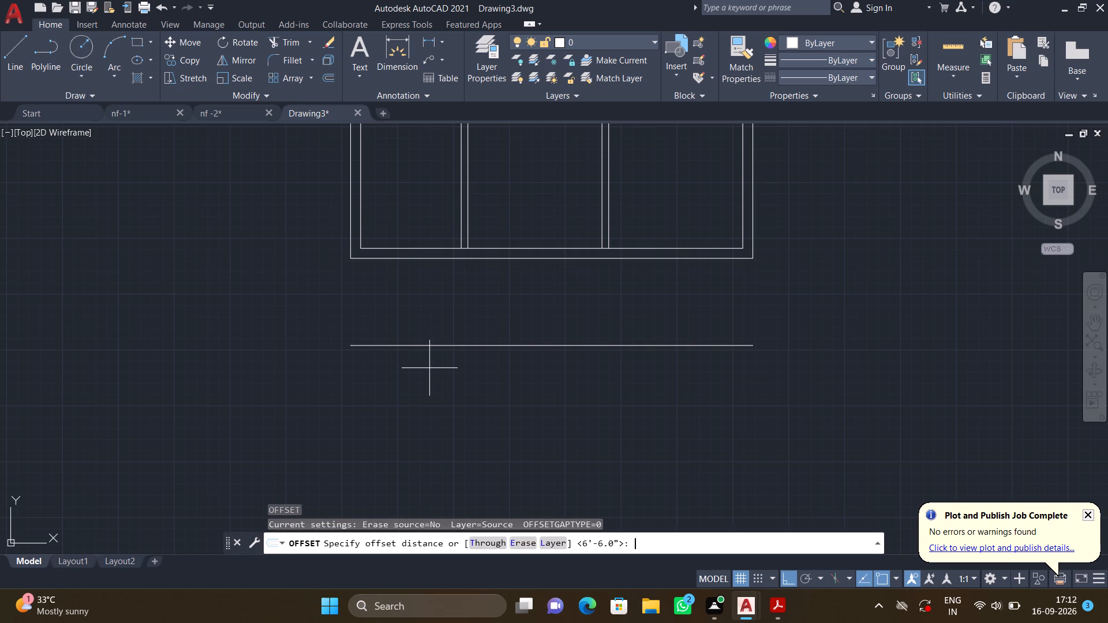
pyautogui.write('9"')
pyautogui.press('Return')
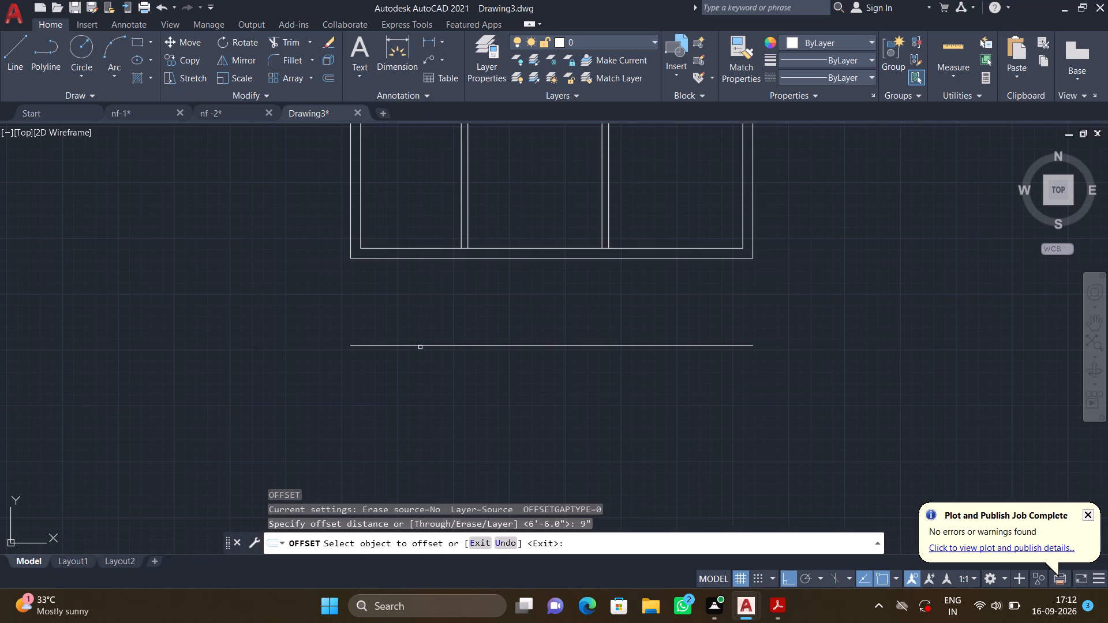
pyautogui.click(420, 346)
pyautogui.click(421, 397)
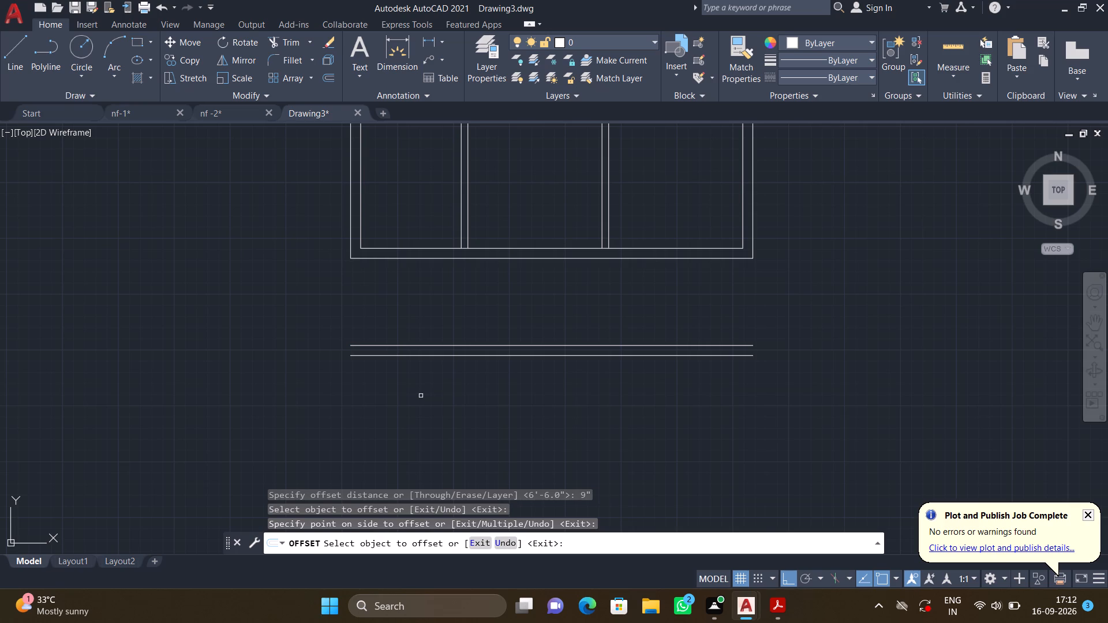
pyautogui.press('Return')
# Offset the lower line of the 9" wall pair 16'8" downward.
pyautogui.press('o')
pyautogui.press('Return')
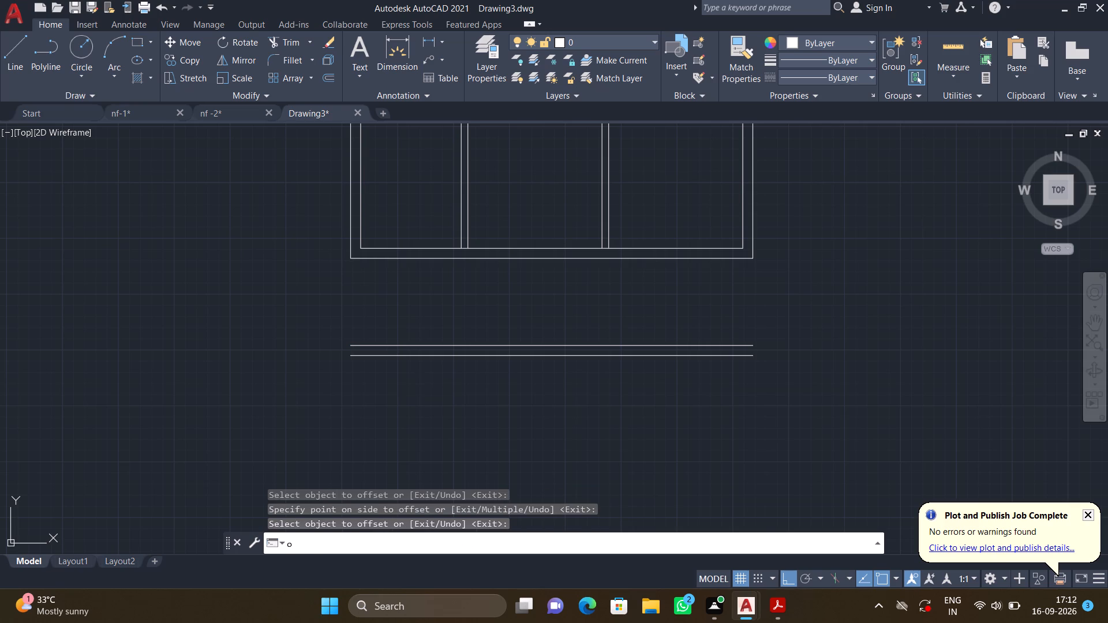
pyautogui.write("16'")
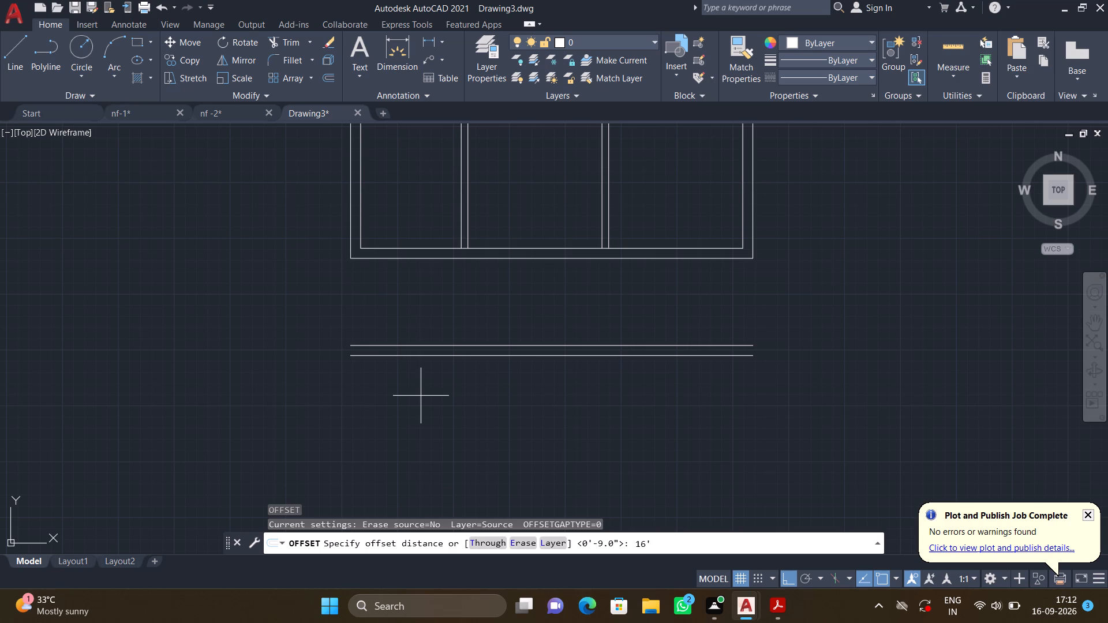
pyautogui.write('8"')
pyautogui.press('Return')
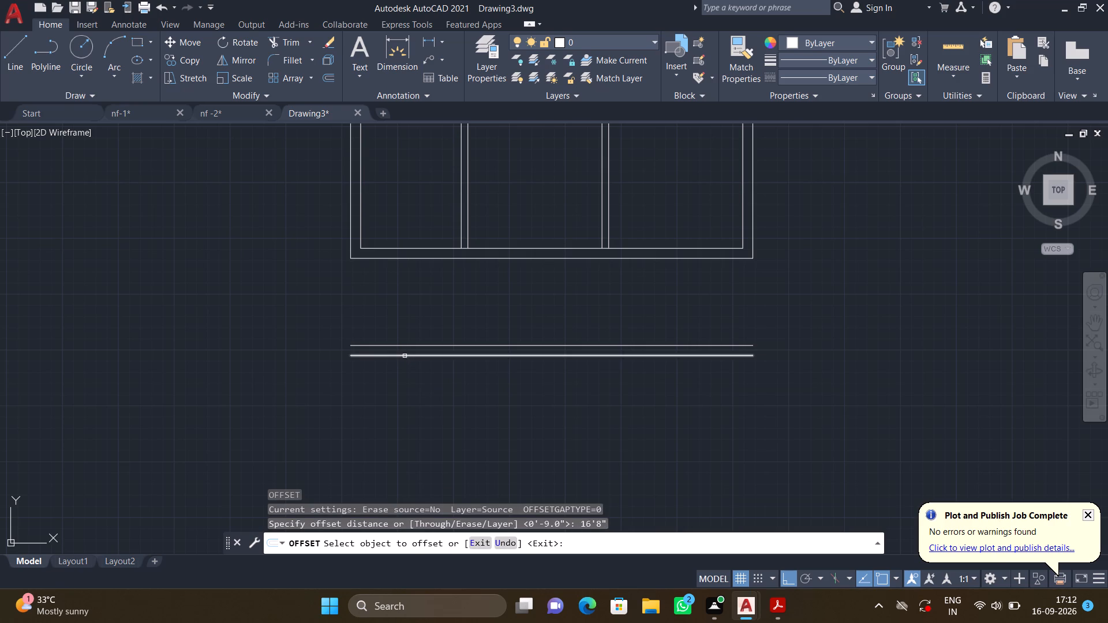
pyautogui.click(405, 356)
pyautogui.scroll(-3, 405, 396)
pyautogui.moveTo(403, 396); pyautogui.dragTo(385, 320, button='middle')
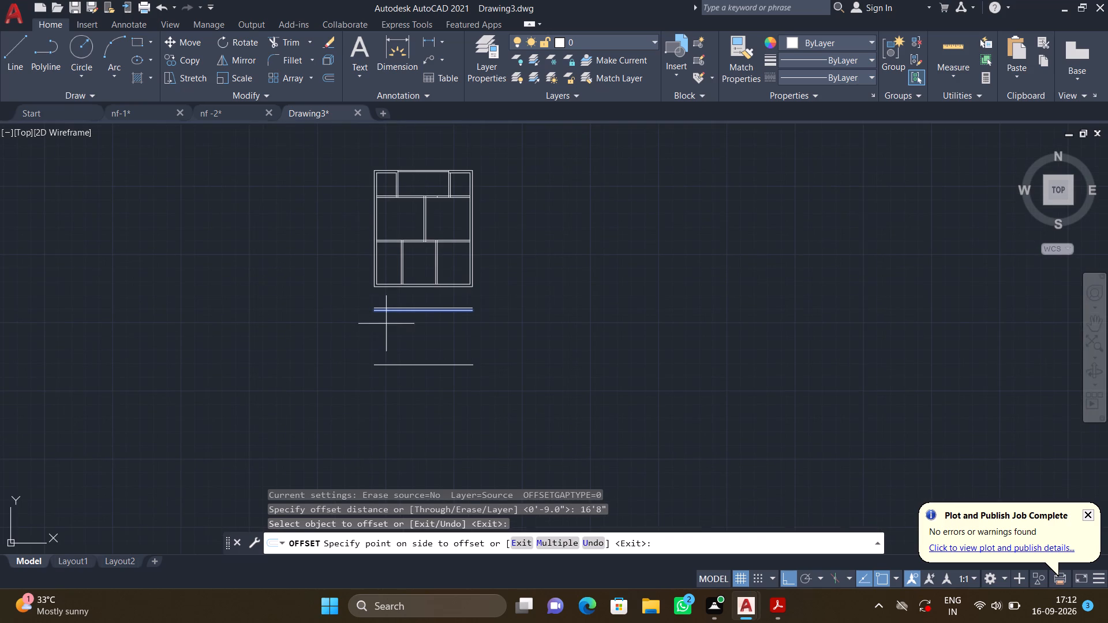
pyautogui.click(398, 347)
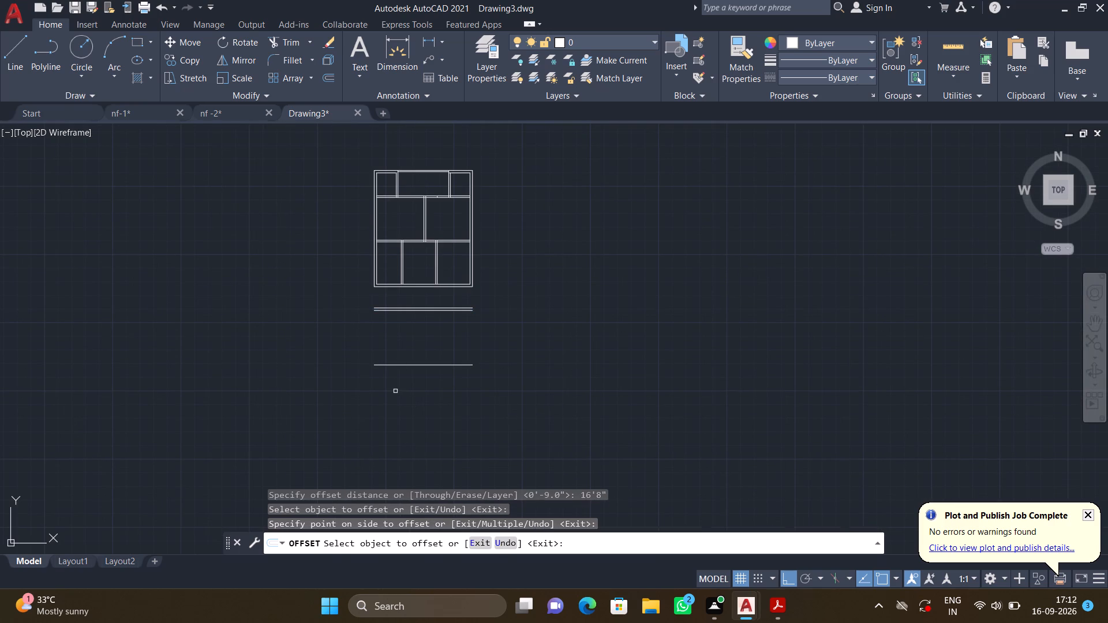
pyautogui.scroll(2, 409, 375)
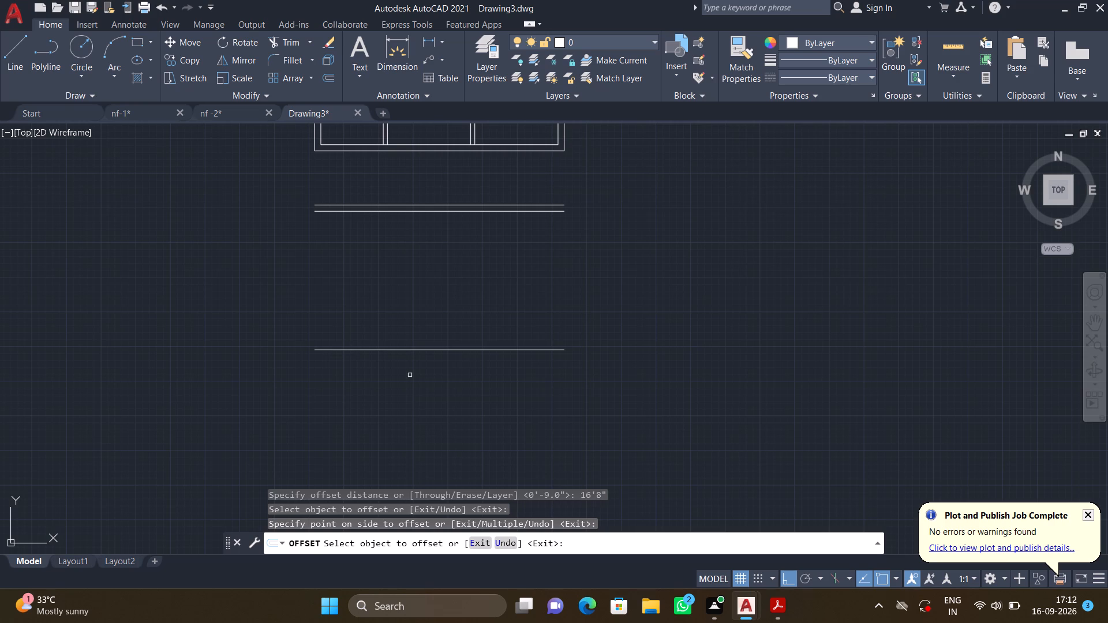
pyautogui.press('Escape')
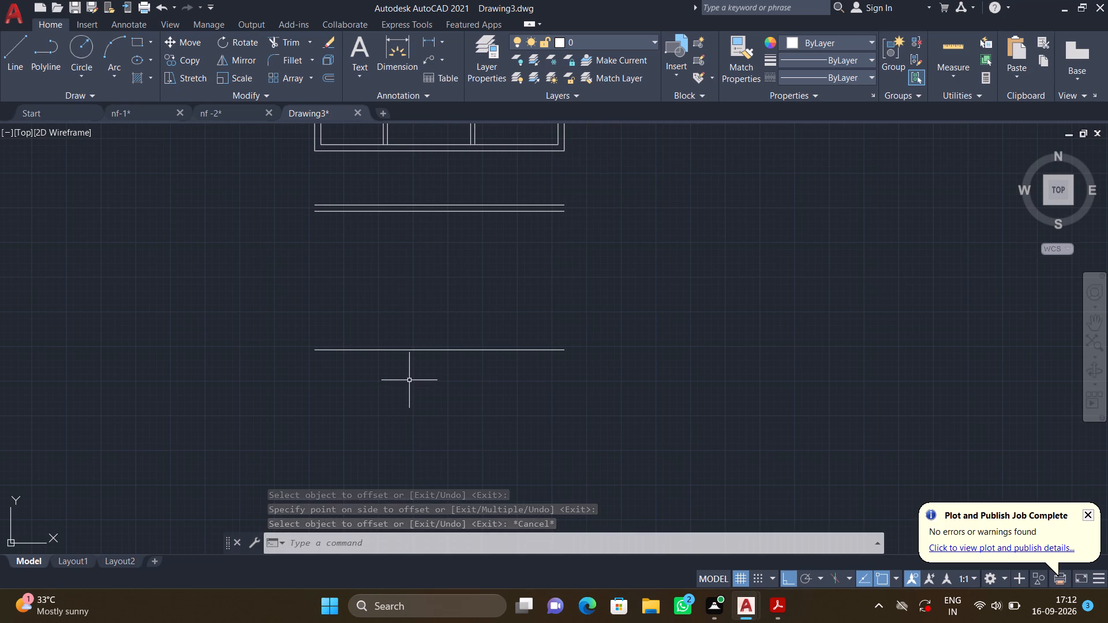
# Offset the lowest line 4.5" downward to form a thin wall pair.
pyautogui.press('o')
pyautogui.press('Return')
pyautogui.write('4.')
pyautogui.write('5"')
pyautogui.press('Return')
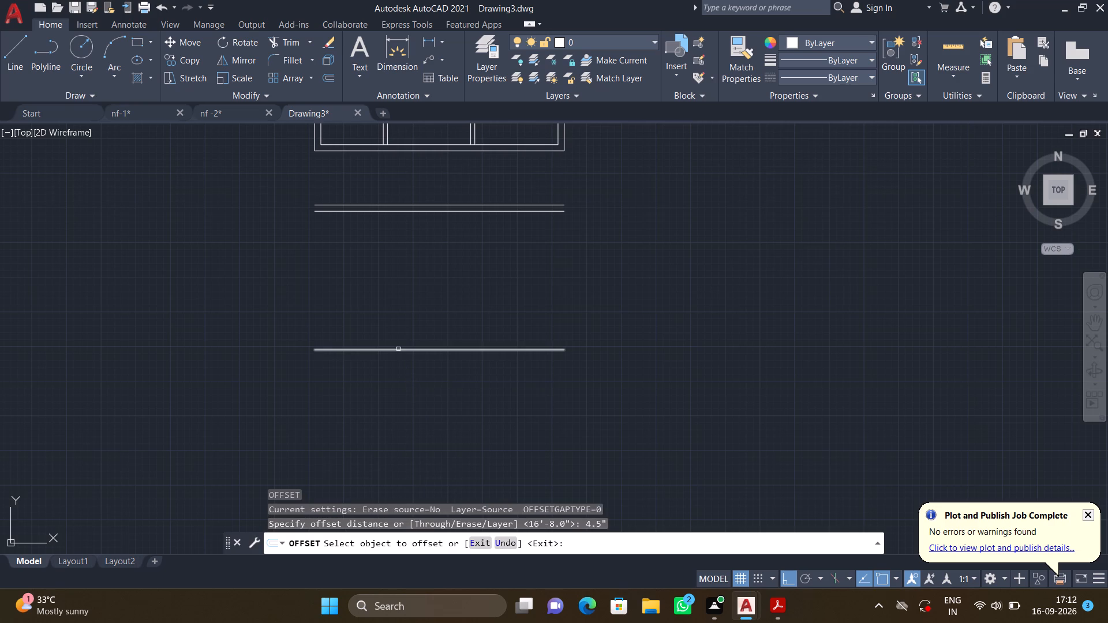
pyautogui.click(399, 350)
pyautogui.click(405, 369)
pyautogui.press('Return')
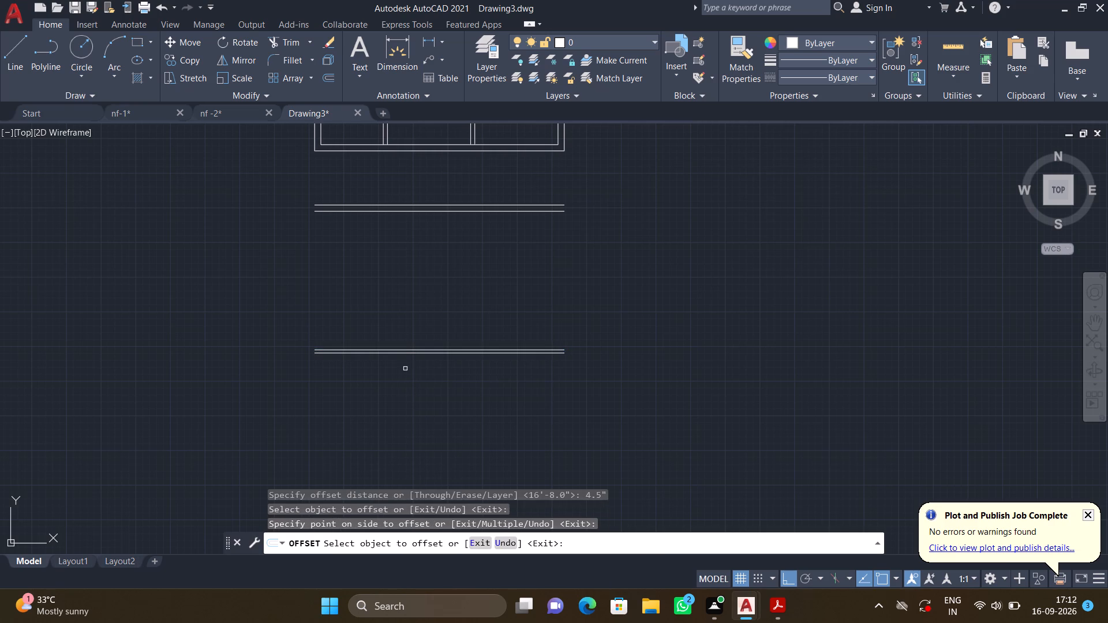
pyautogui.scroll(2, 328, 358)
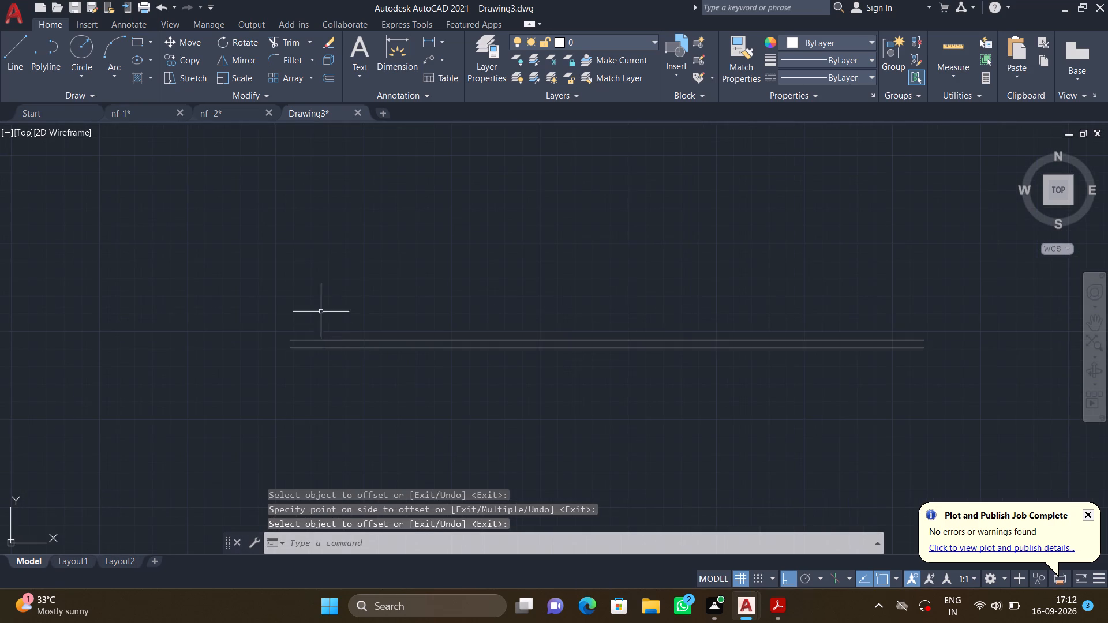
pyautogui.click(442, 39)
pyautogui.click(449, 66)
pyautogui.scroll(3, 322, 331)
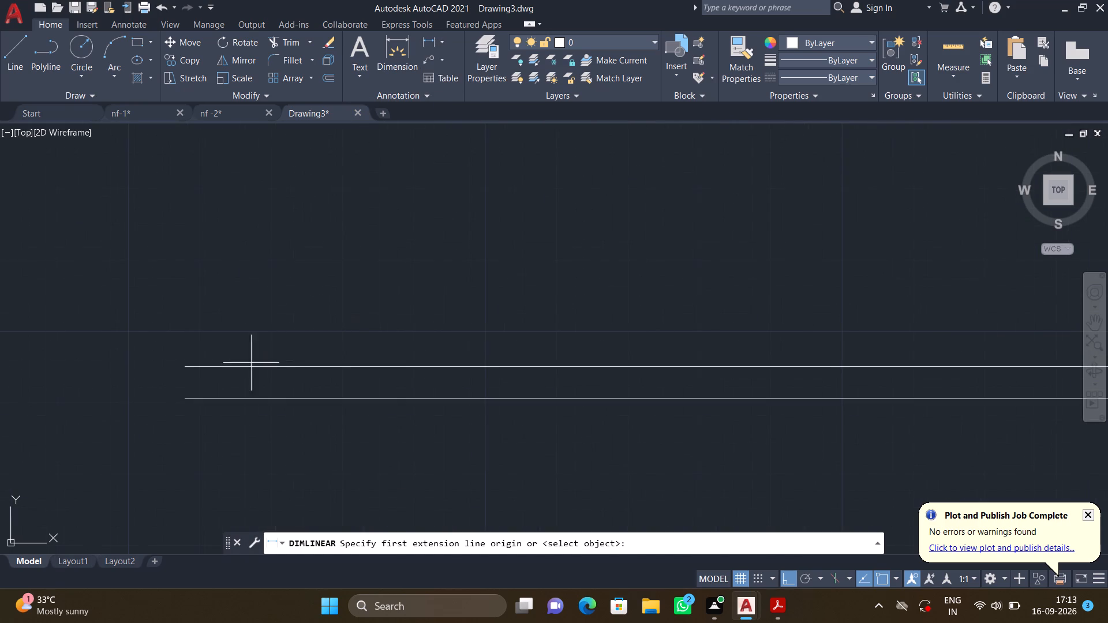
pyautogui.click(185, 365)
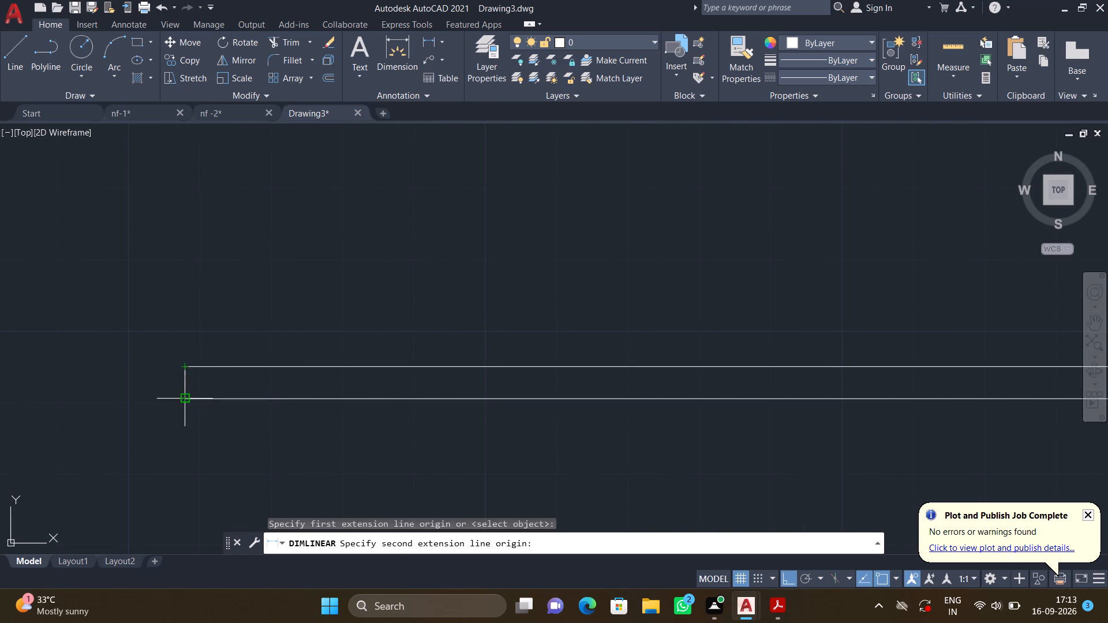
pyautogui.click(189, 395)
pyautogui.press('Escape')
# Extend the left outer wall's outer line down through both wall pairs to the lowest line below the floor plan.
pyautogui.scroll(-5, 235, 349)
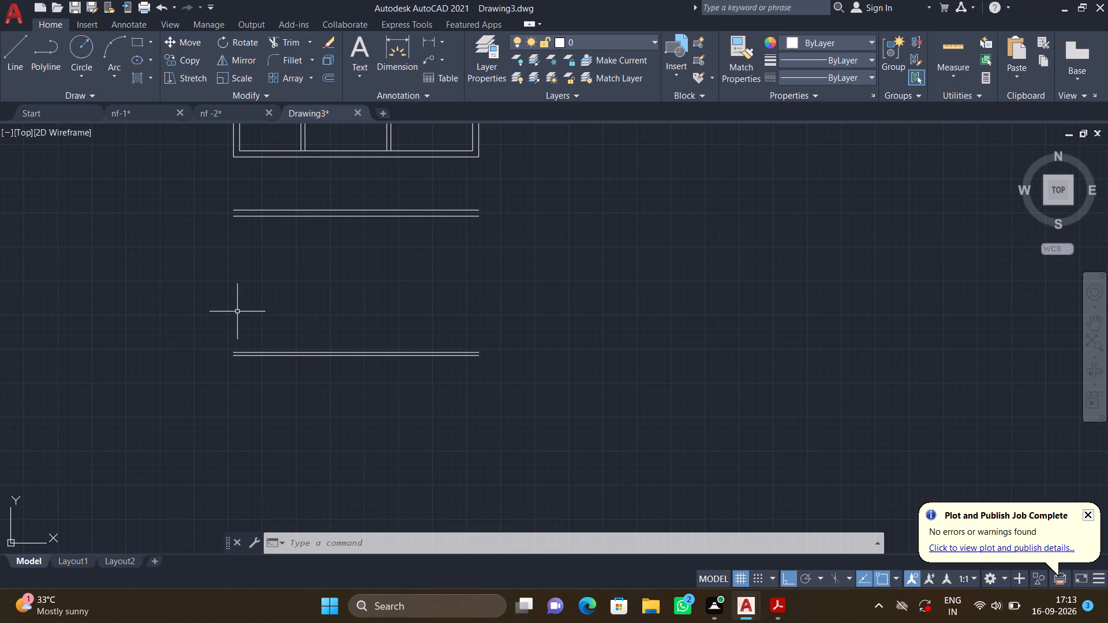
pyautogui.moveTo(237, 310); pyautogui.dragTo(257, 388, button='middle')
pyautogui.scroll(1, 242, 240)
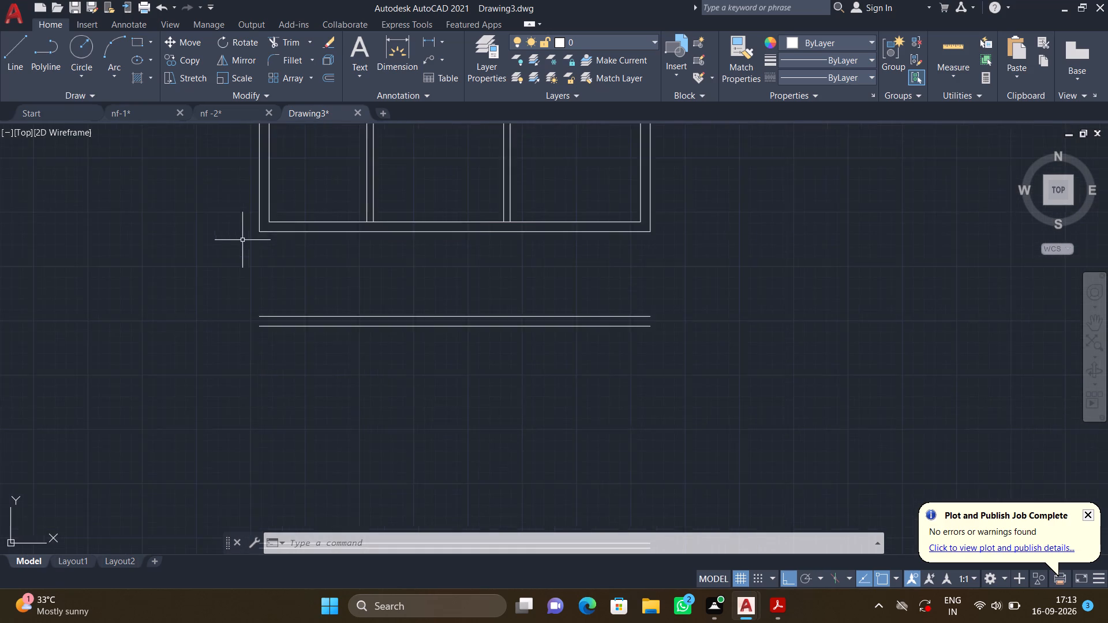
pyautogui.scroll(1, 242, 240)
pyautogui.write('ex')
pyautogui.press('Return')
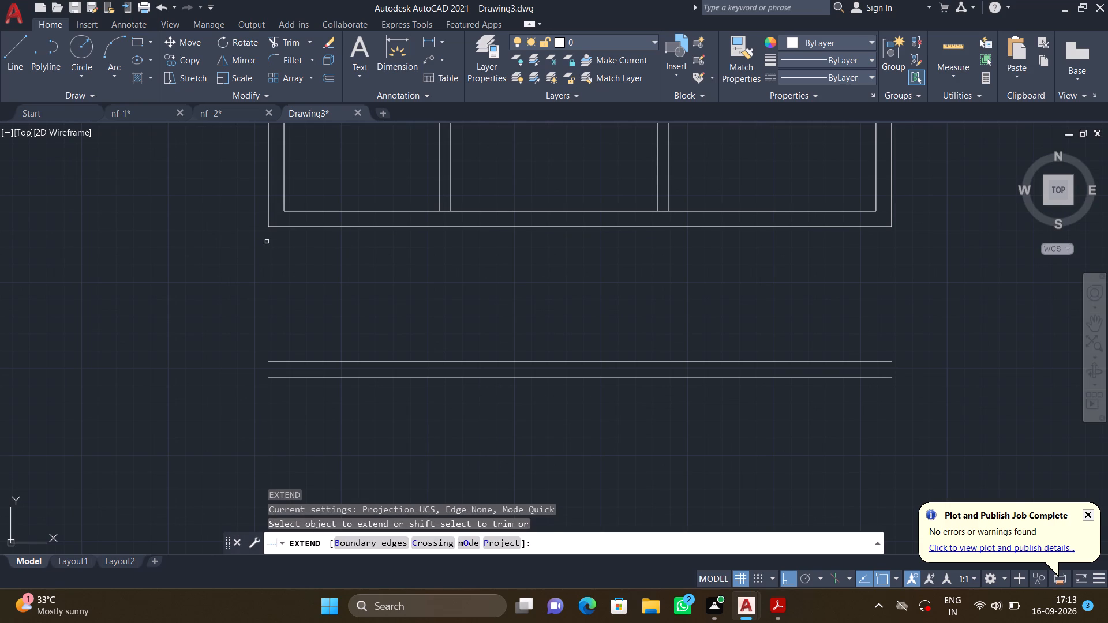
pyautogui.click(268, 222)
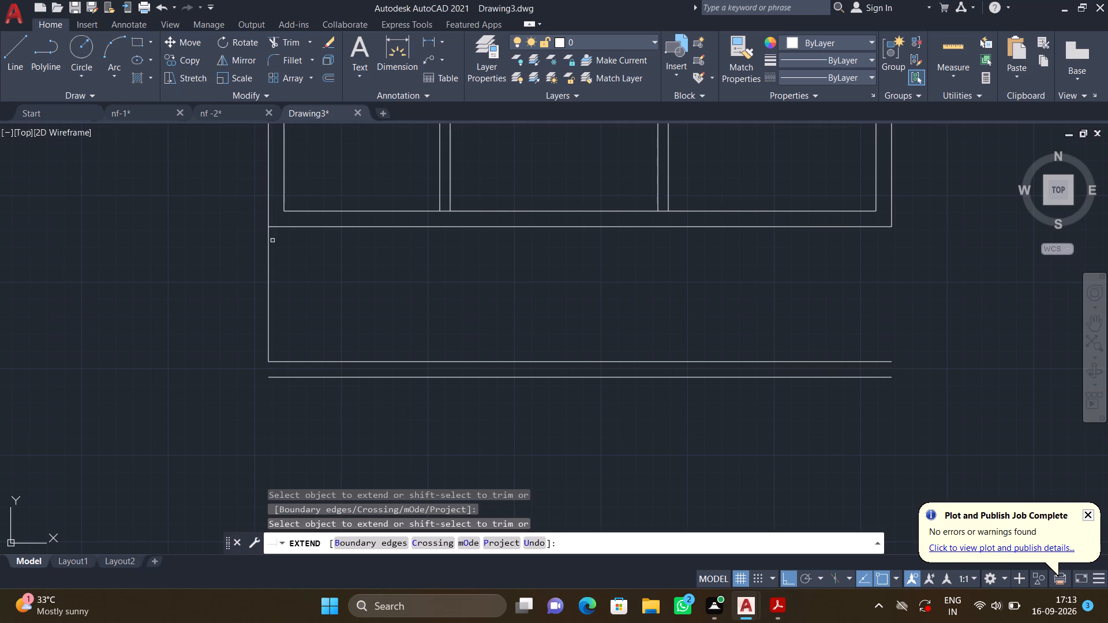
pyautogui.click(268, 285)
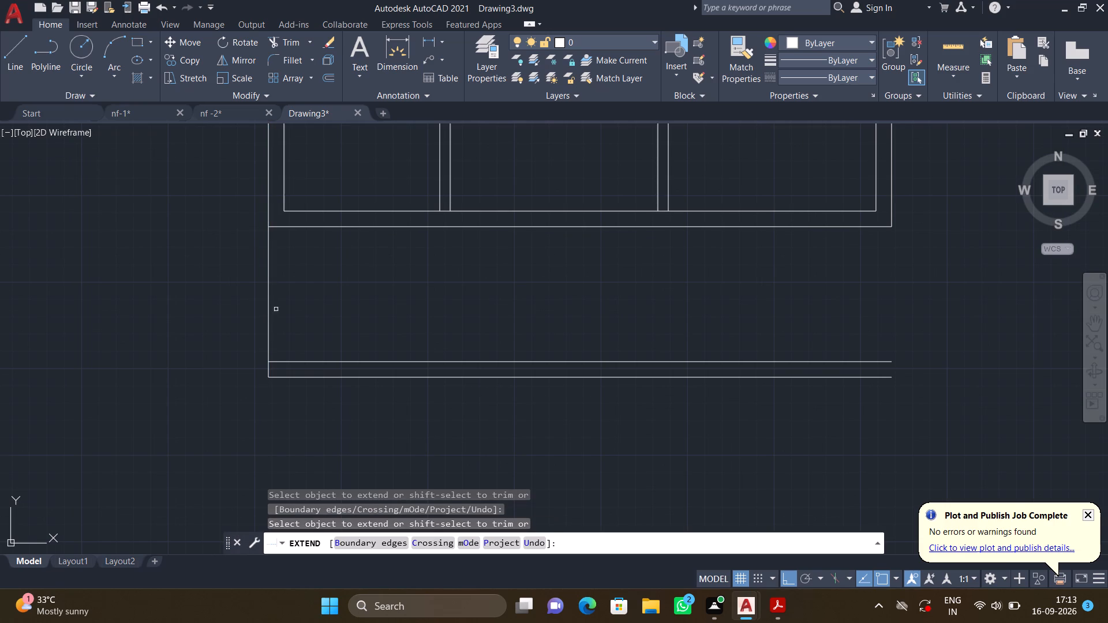
pyautogui.moveTo(265, 344); pyautogui.dragTo(267, 271, button='middle')
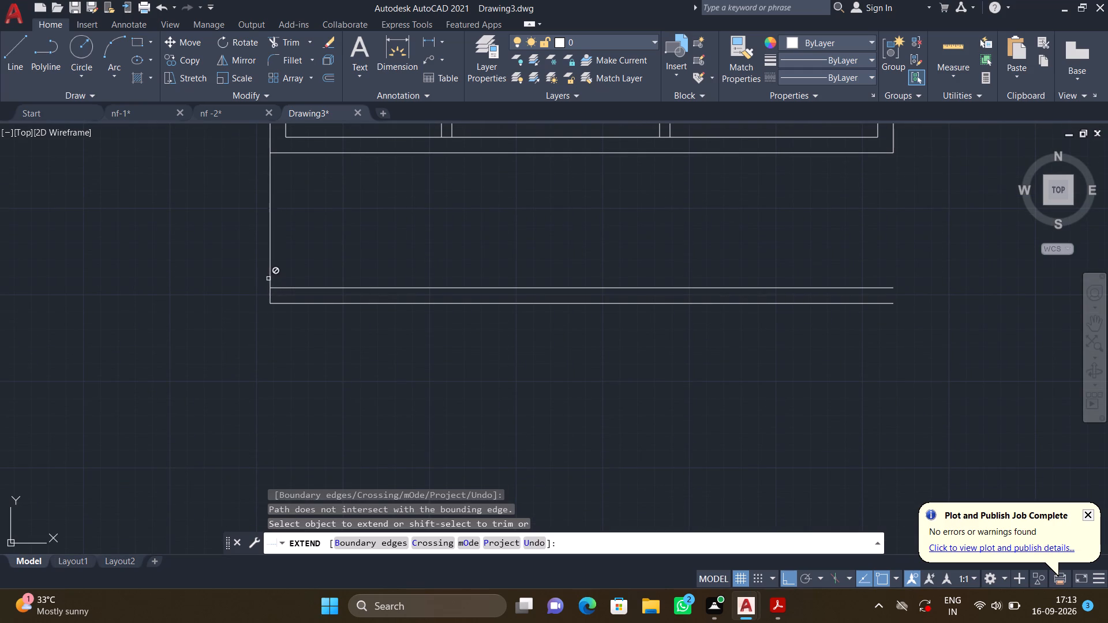
pyautogui.scroll(-2, 271, 280)
pyautogui.moveTo(272, 280); pyautogui.dragTo(264, 231, button='middle')
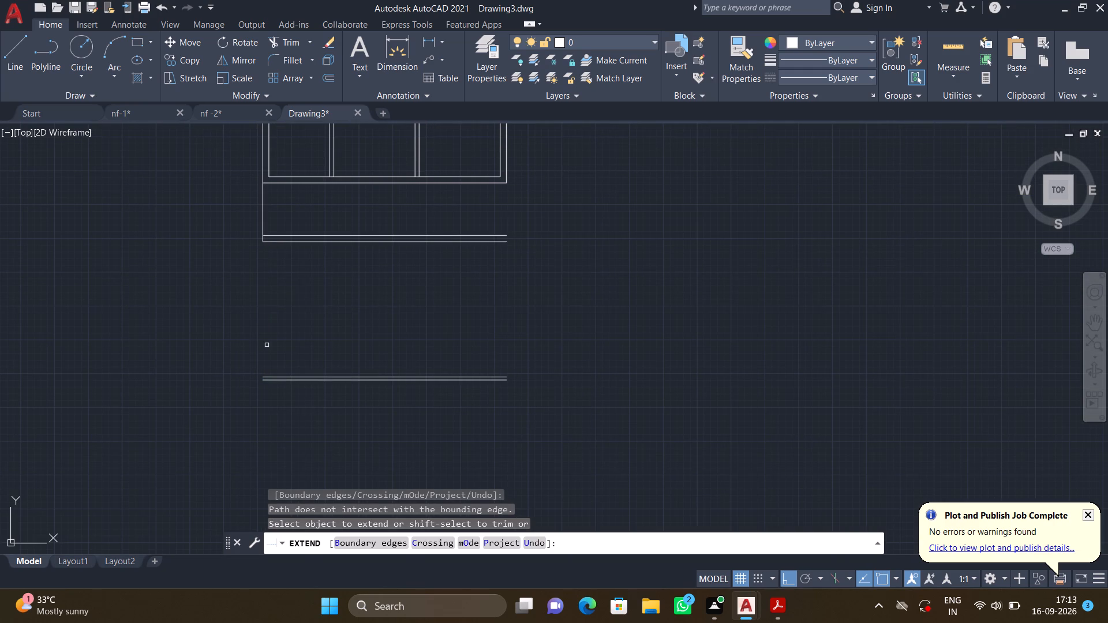
pyautogui.click(264, 230)
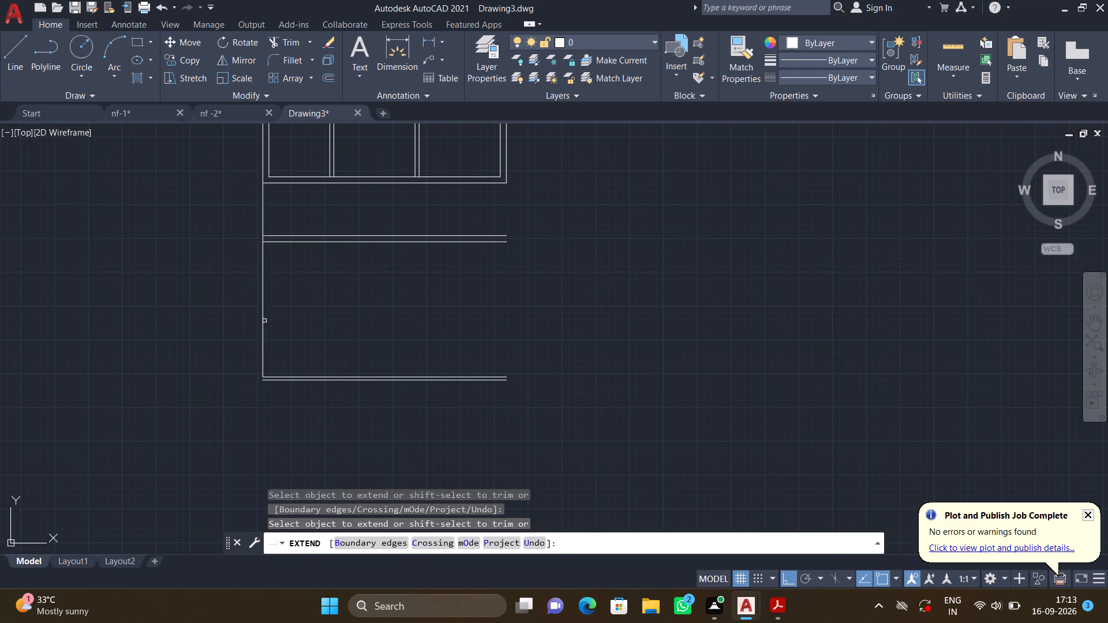
pyautogui.scroll(2, 265, 348)
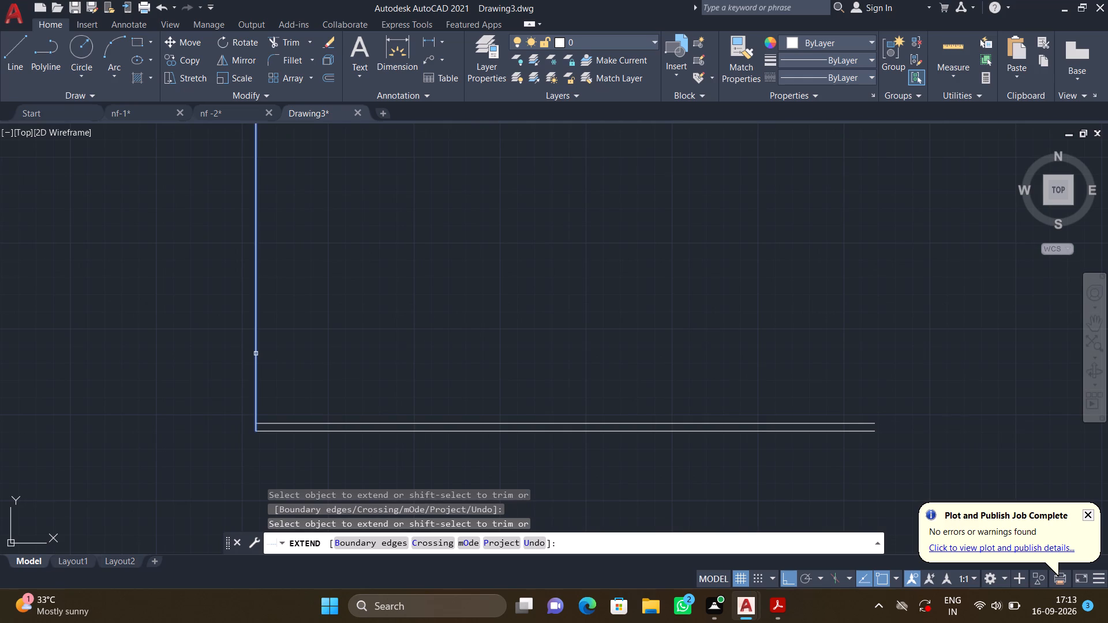
pyautogui.click(254, 350)
pyautogui.press('Return')
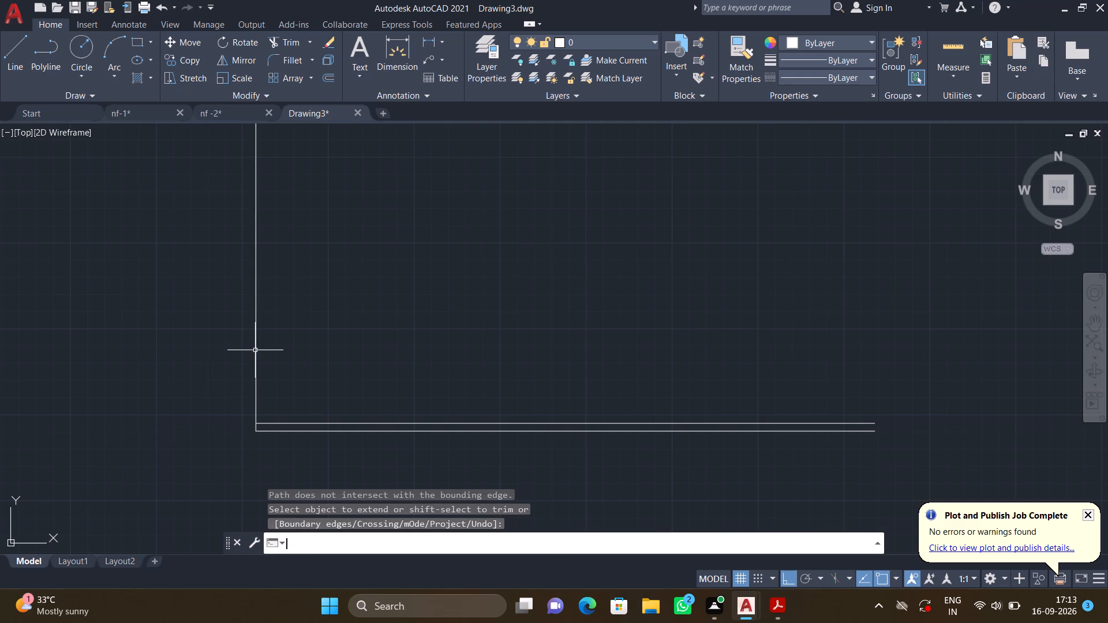
# Extend the right outer wall's outer line down through both wall pairs to the lowest line below the floor plan.
pyautogui.scroll(-2, 275, 349)
pyautogui.scroll(-1, 351, 344)
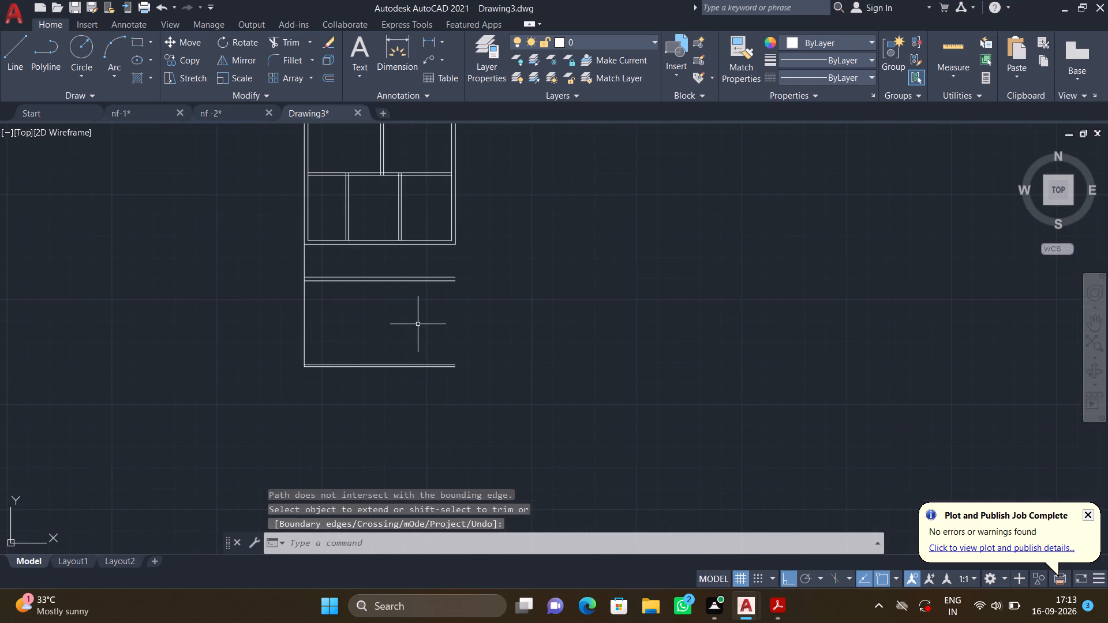
pyautogui.scroll(2, 468, 249)
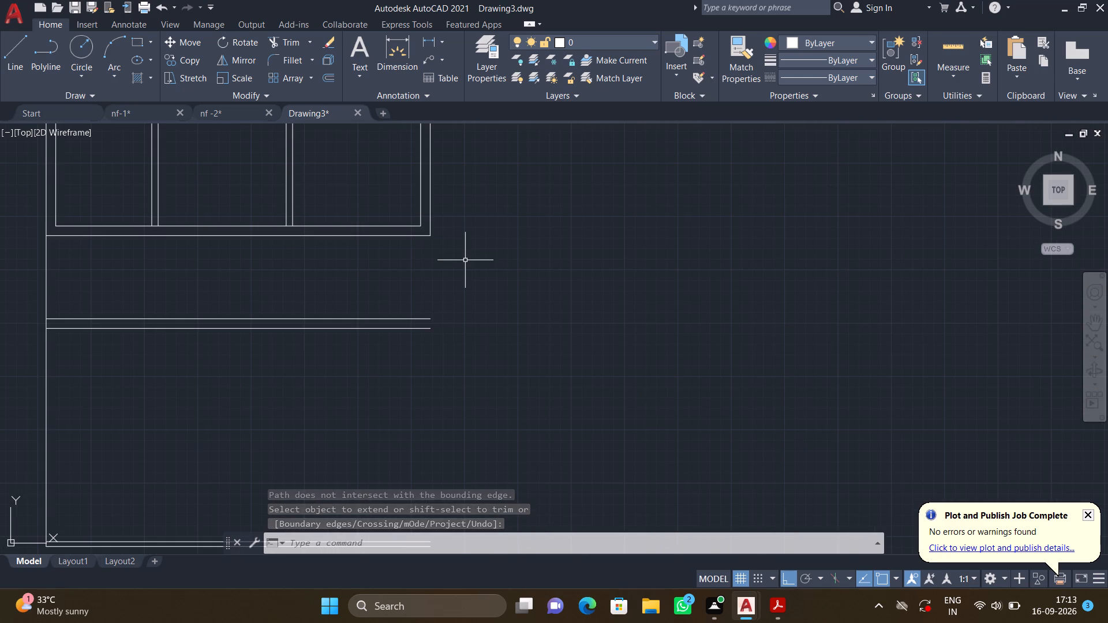
pyautogui.press('space')
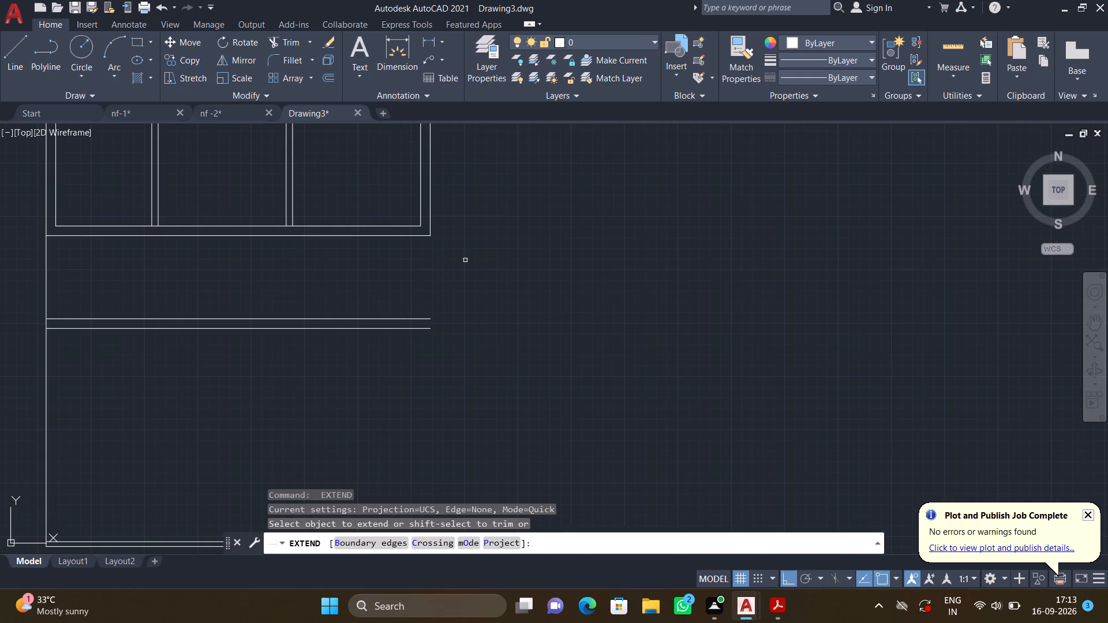
pyautogui.click(430, 227)
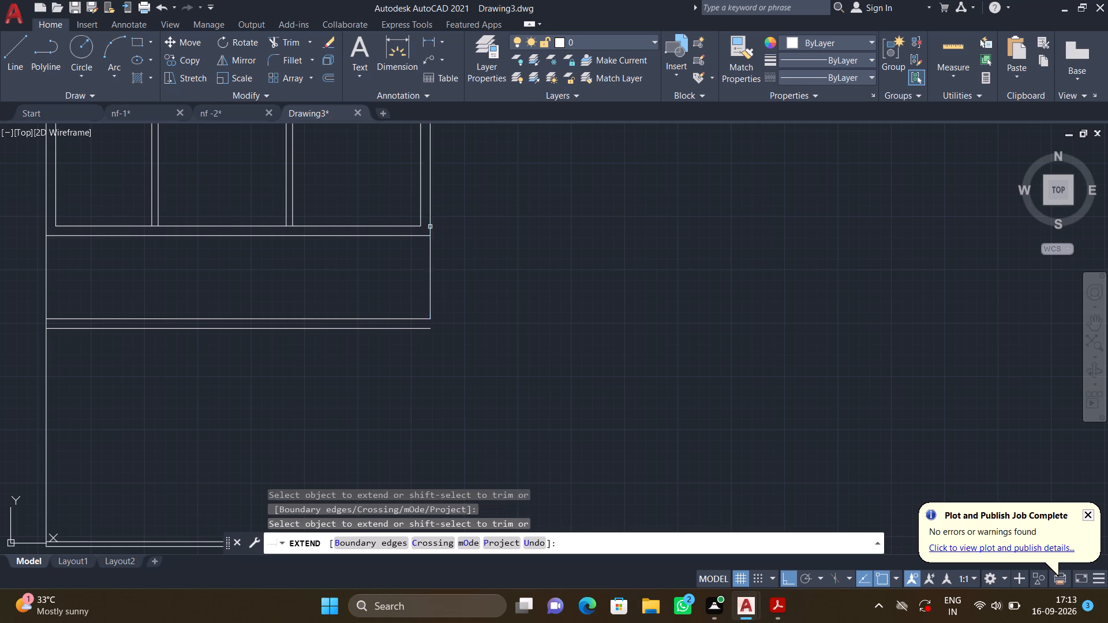
pyautogui.click(430, 280)
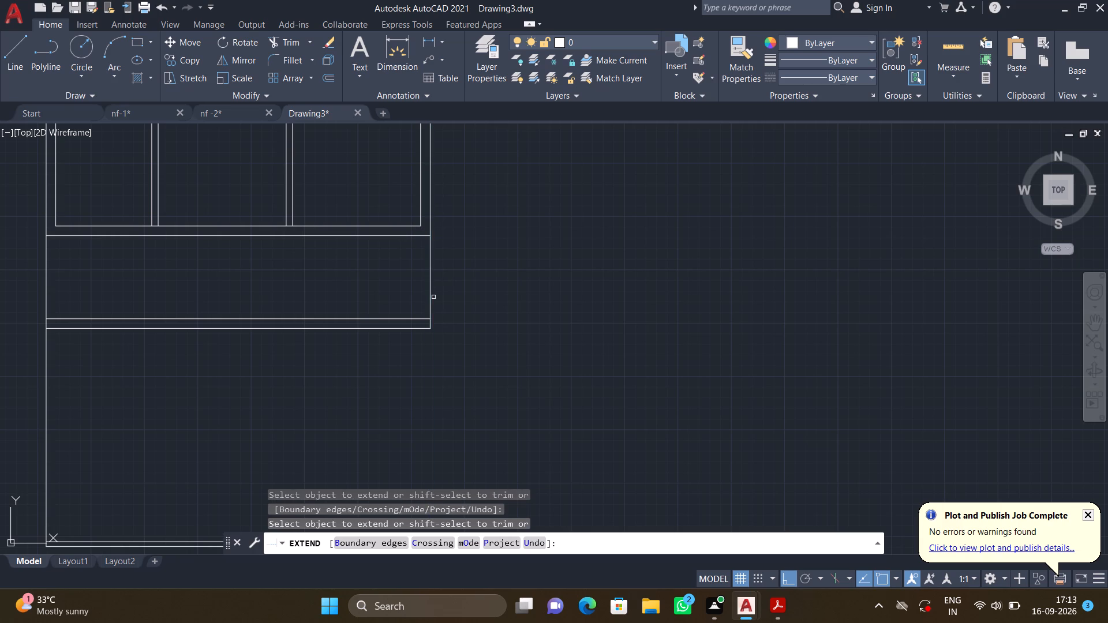
pyautogui.click(431, 293)
pyautogui.moveTo(432, 295); pyautogui.dragTo(408, 213, button='middle')
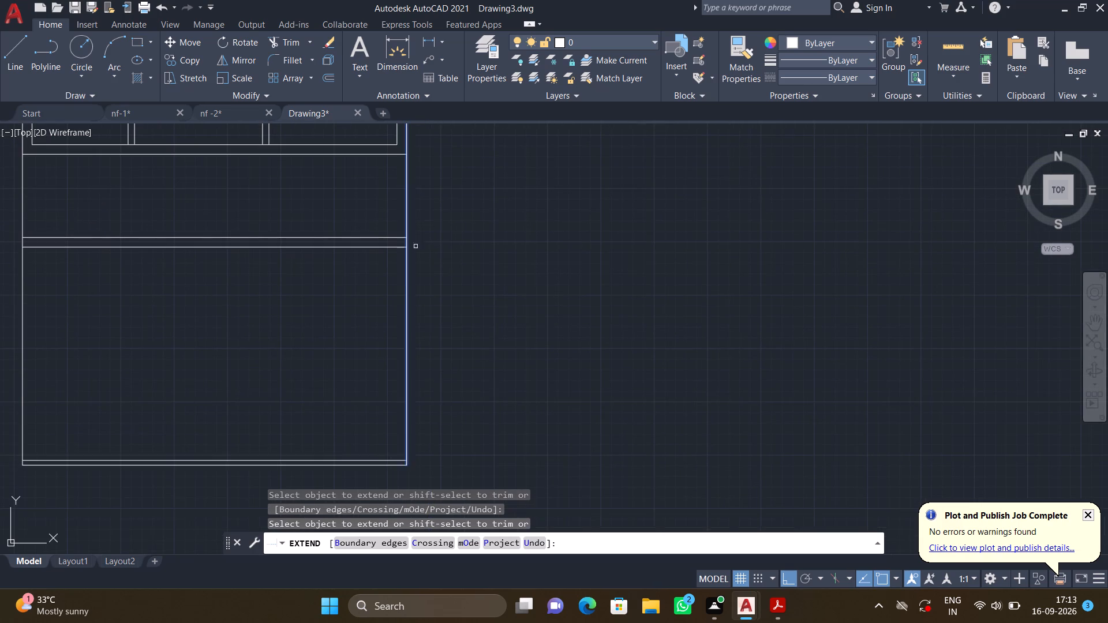
pyautogui.click(406, 373)
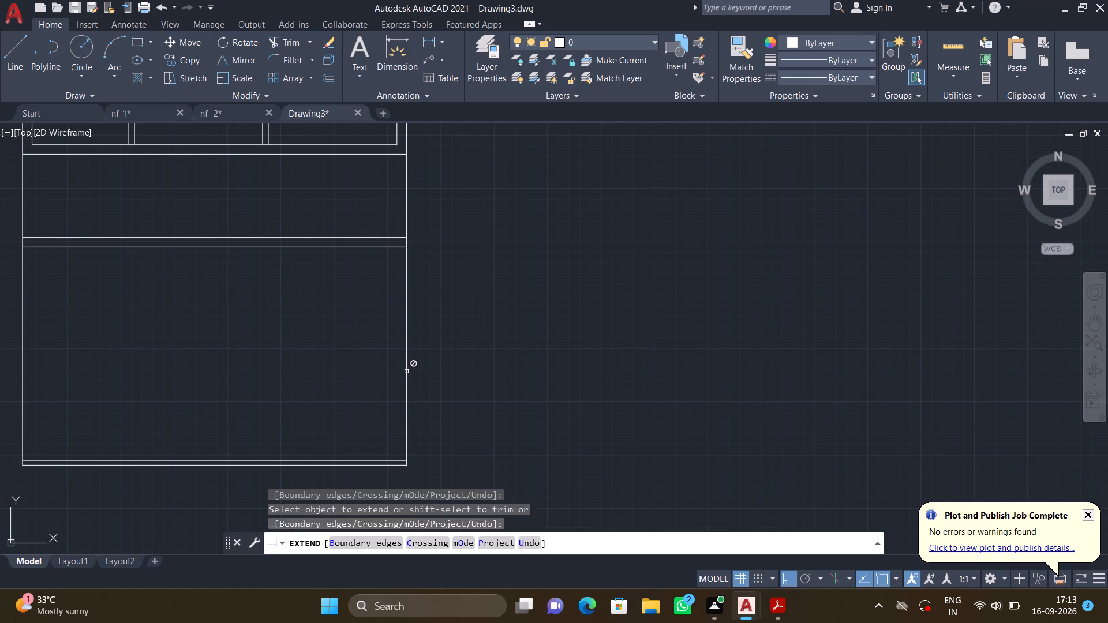
pyautogui.press('Return')
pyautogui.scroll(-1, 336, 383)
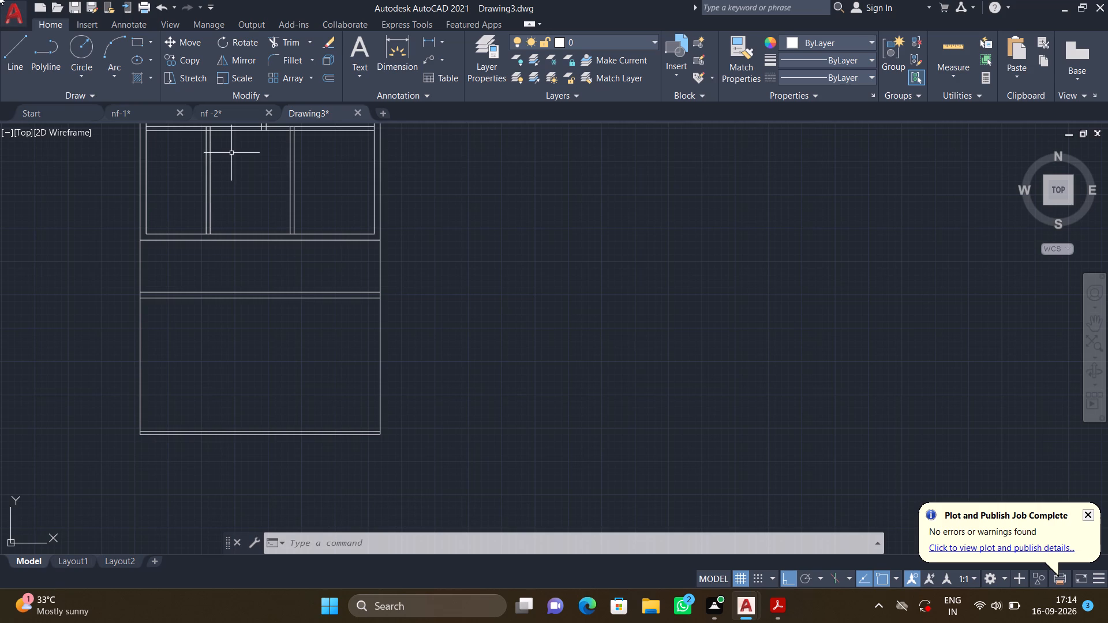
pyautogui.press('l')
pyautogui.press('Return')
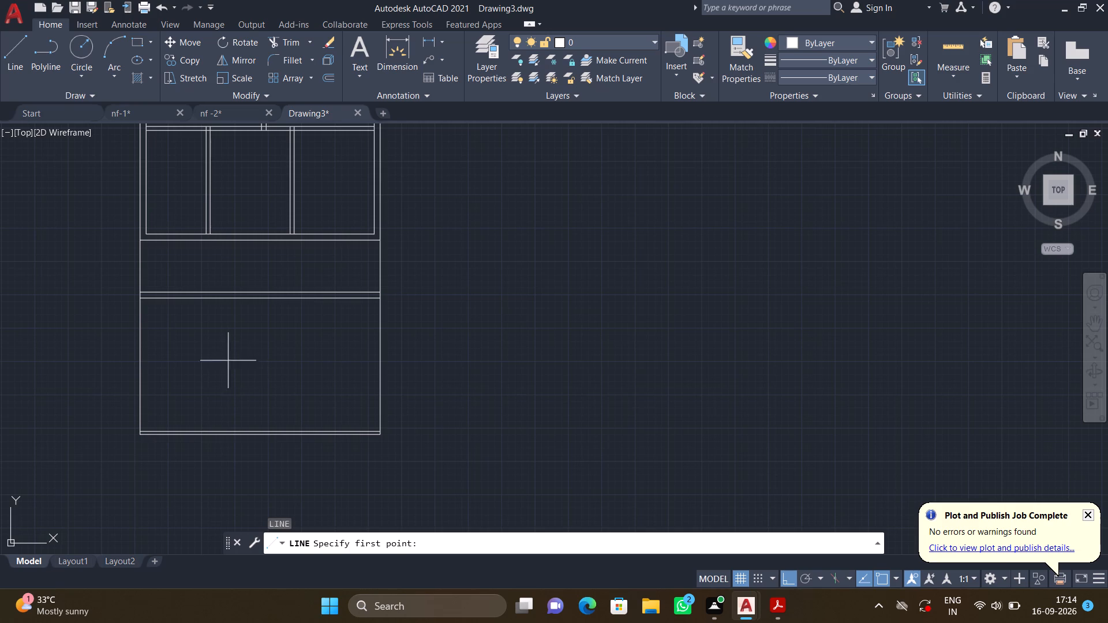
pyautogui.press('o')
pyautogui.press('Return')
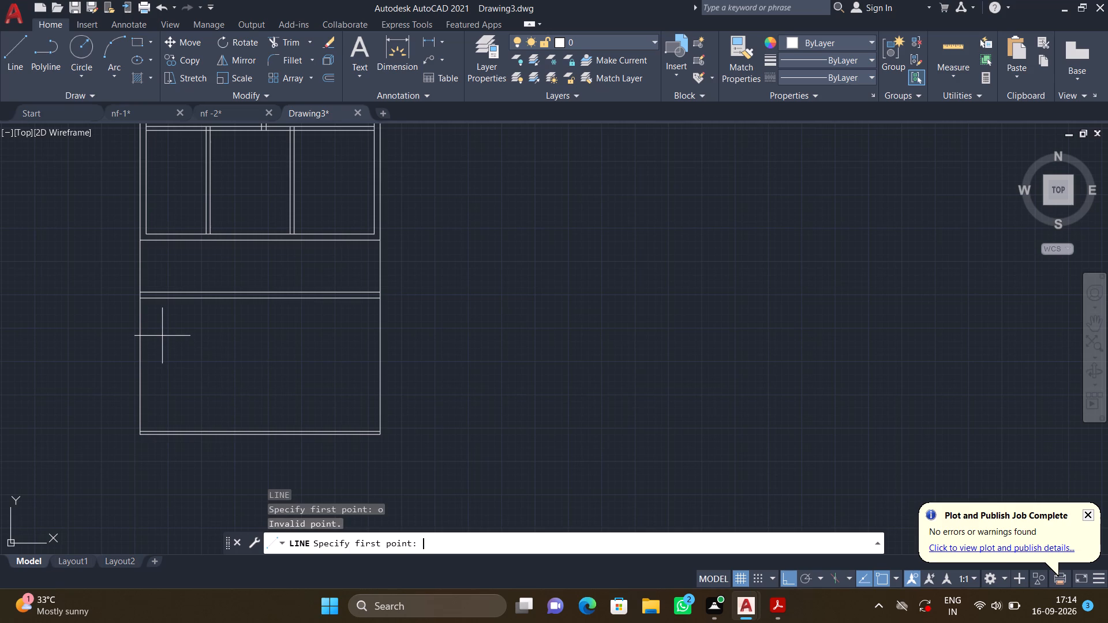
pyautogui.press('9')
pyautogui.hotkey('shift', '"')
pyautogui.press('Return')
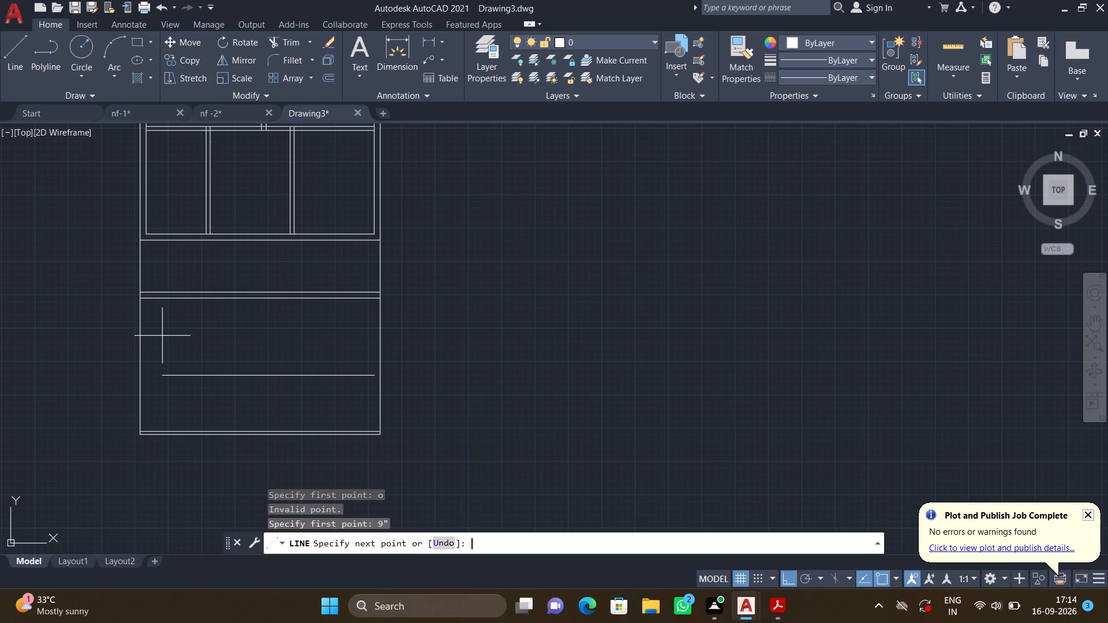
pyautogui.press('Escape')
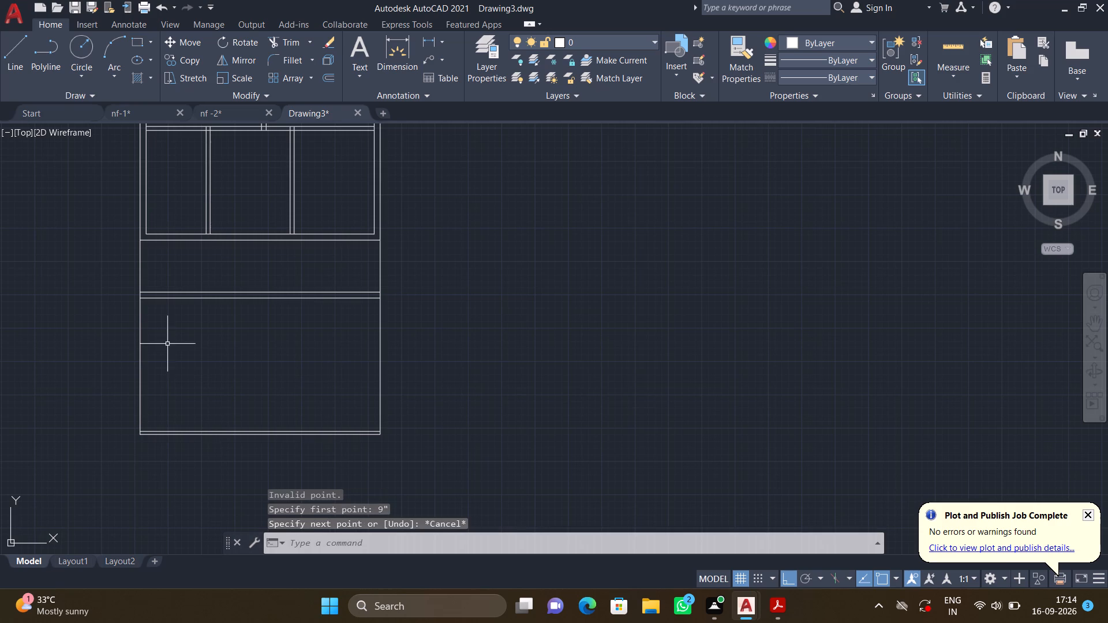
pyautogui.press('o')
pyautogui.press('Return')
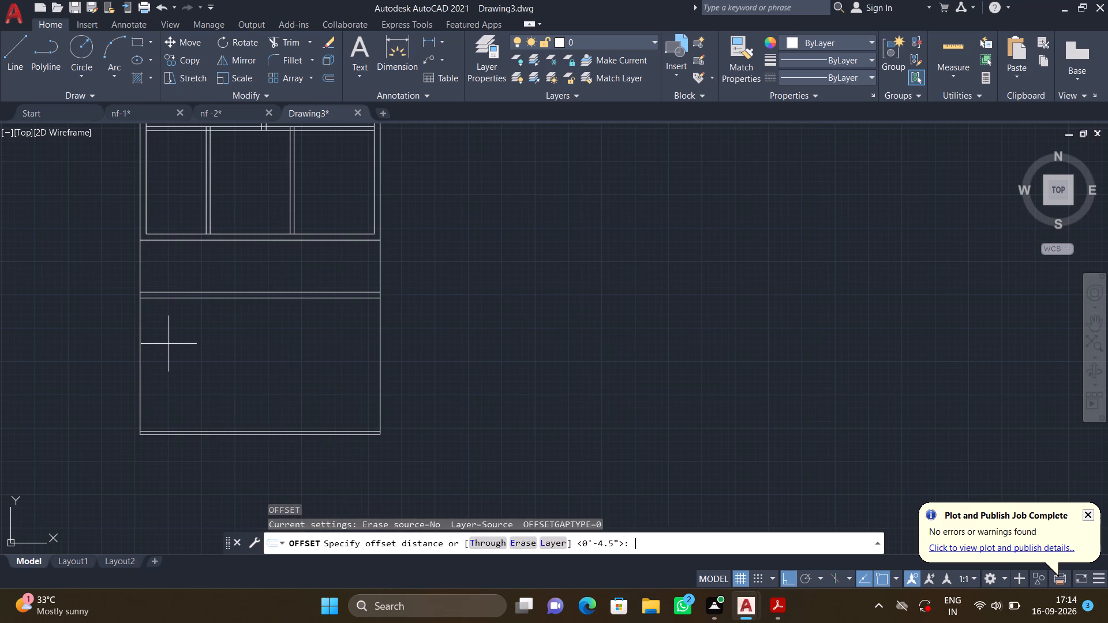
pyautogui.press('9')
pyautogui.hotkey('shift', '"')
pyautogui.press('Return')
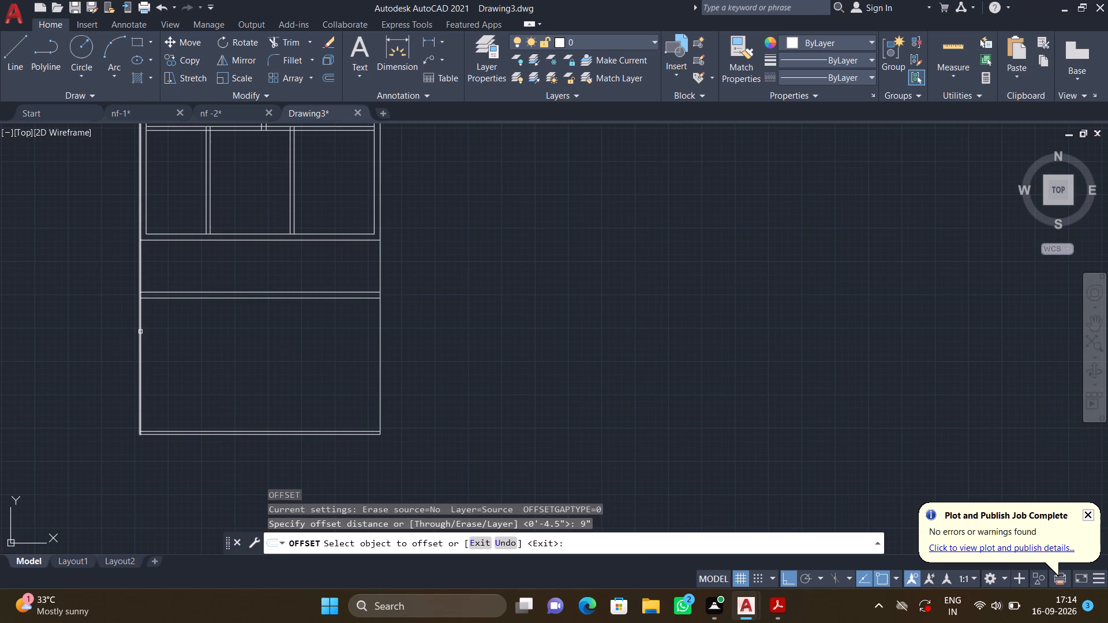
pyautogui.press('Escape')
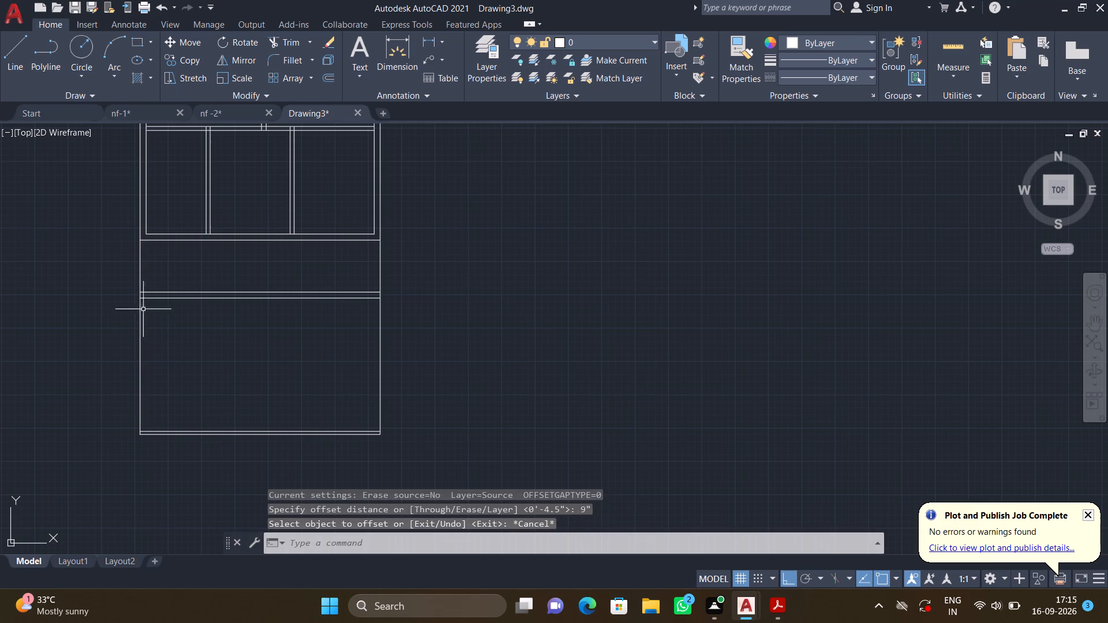
# Extend the left outer wall's inner line down through both wall pairs to the lowest line below the floor plan.
pyautogui.scroll(2, 141, 255)
pyautogui.moveTo(152, 252); pyautogui.dragTo(144, 239, button='middle')
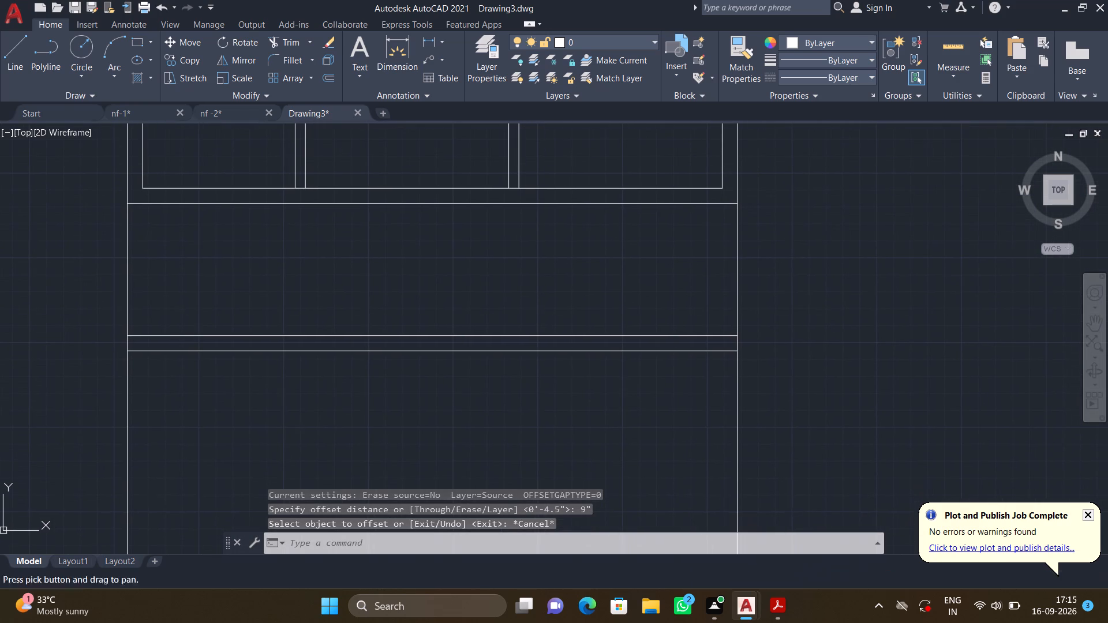
pyautogui.press('e')
pyautogui.press('x')
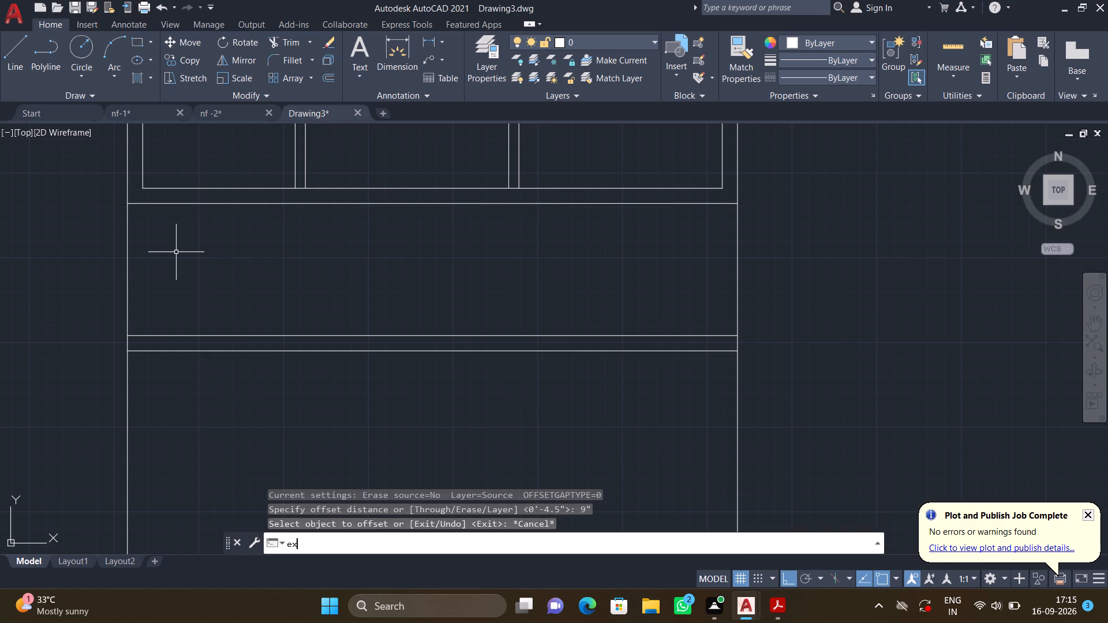
pyautogui.press('Return')
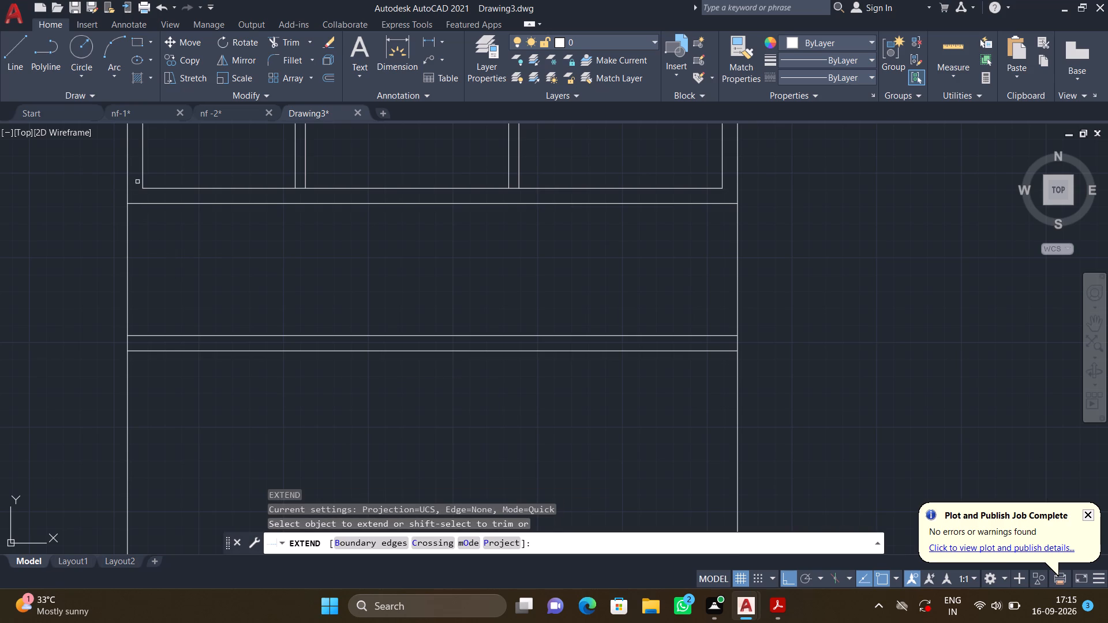
pyautogui.click(141, 182)
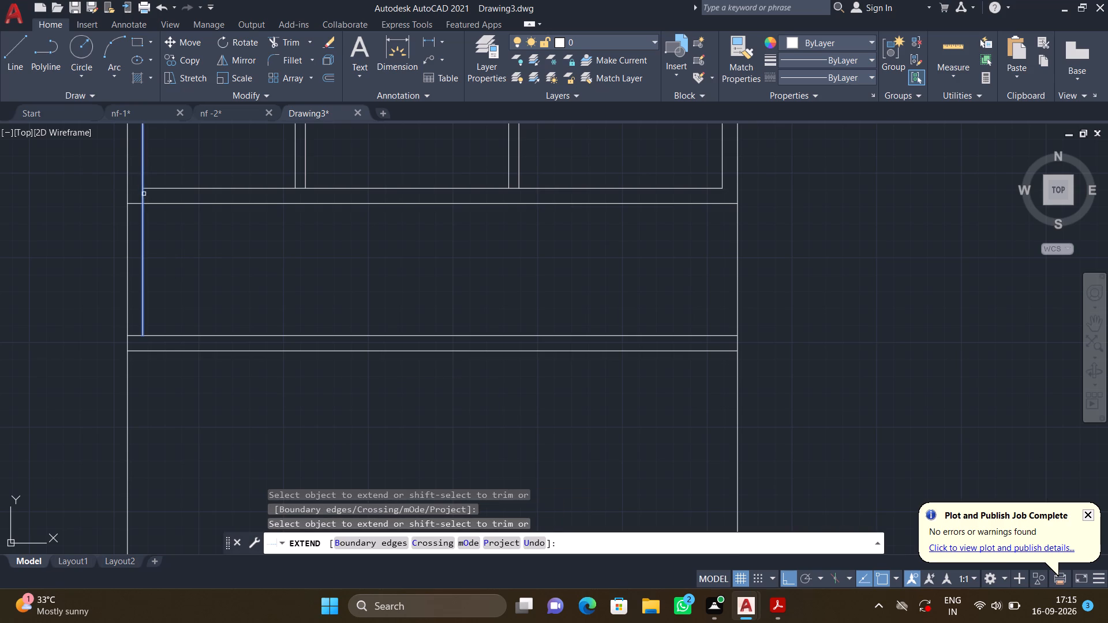
pyautogui.click(144, 193)
pyautogui.click(143, 275)
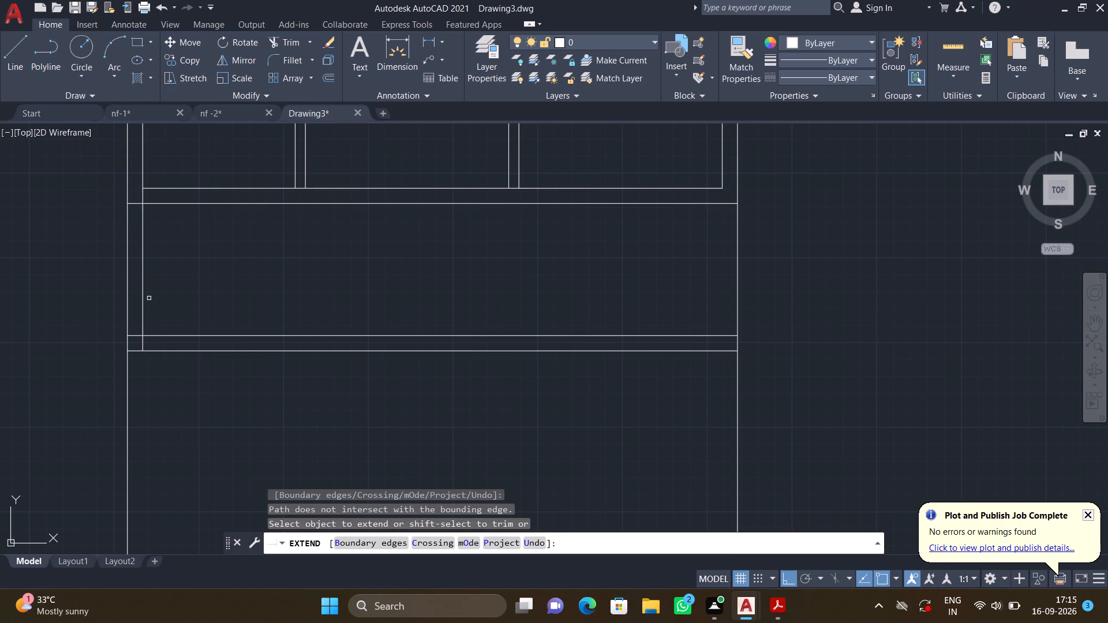
pyautogui.moveTo(143, 311); pyautogui.dragTo(144, 156, button='middle')
pyautogui.click(145, 164)
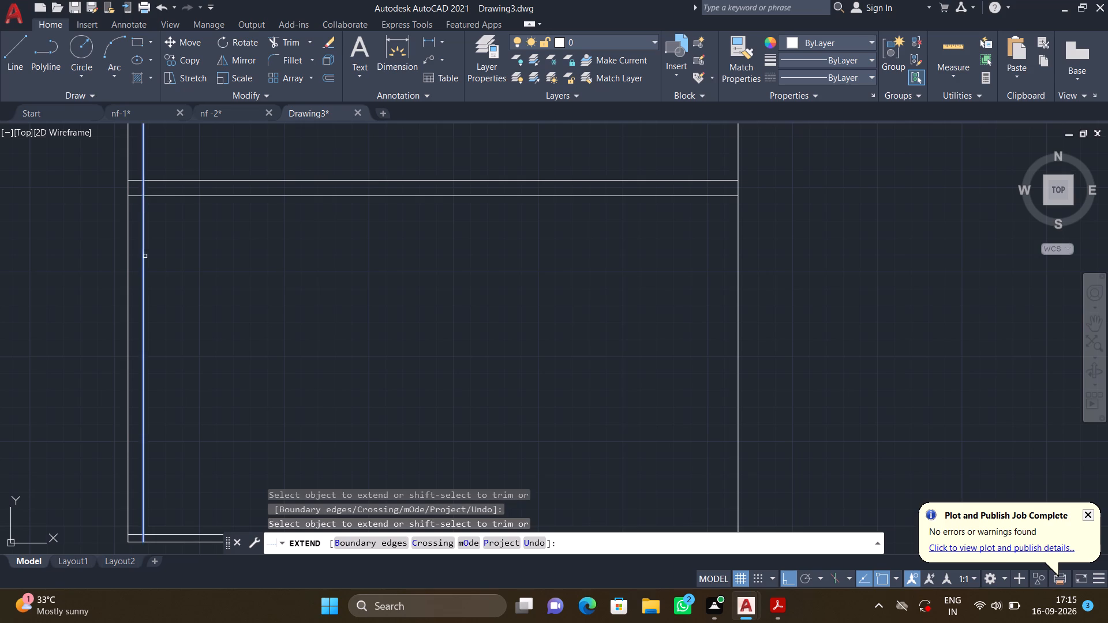
pyautogui.click(140, 412)
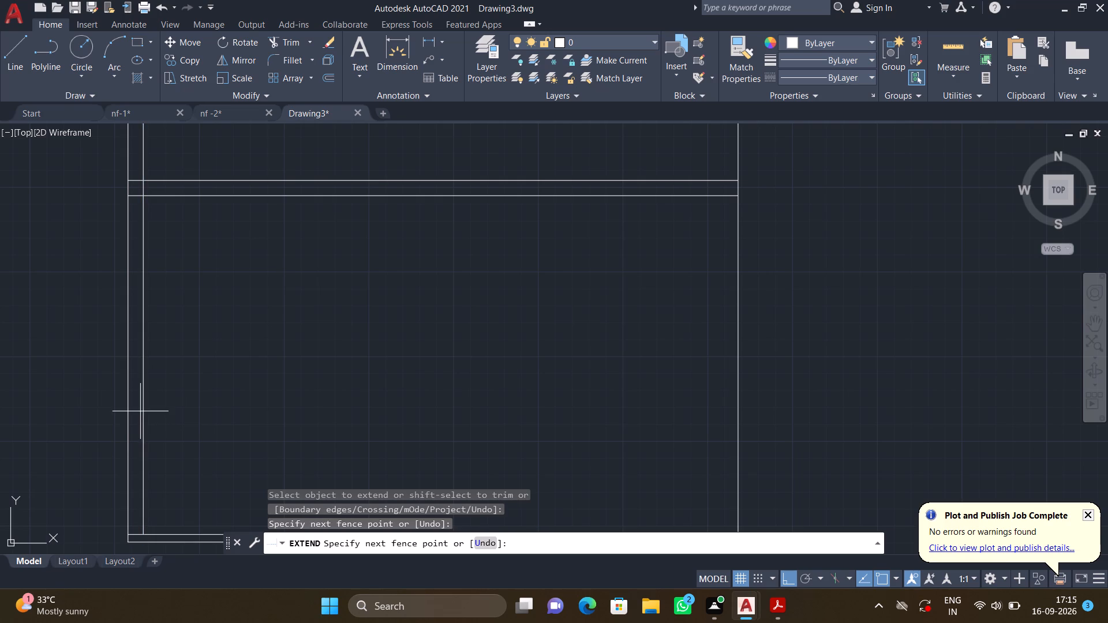
pyautogui.press('Escape')
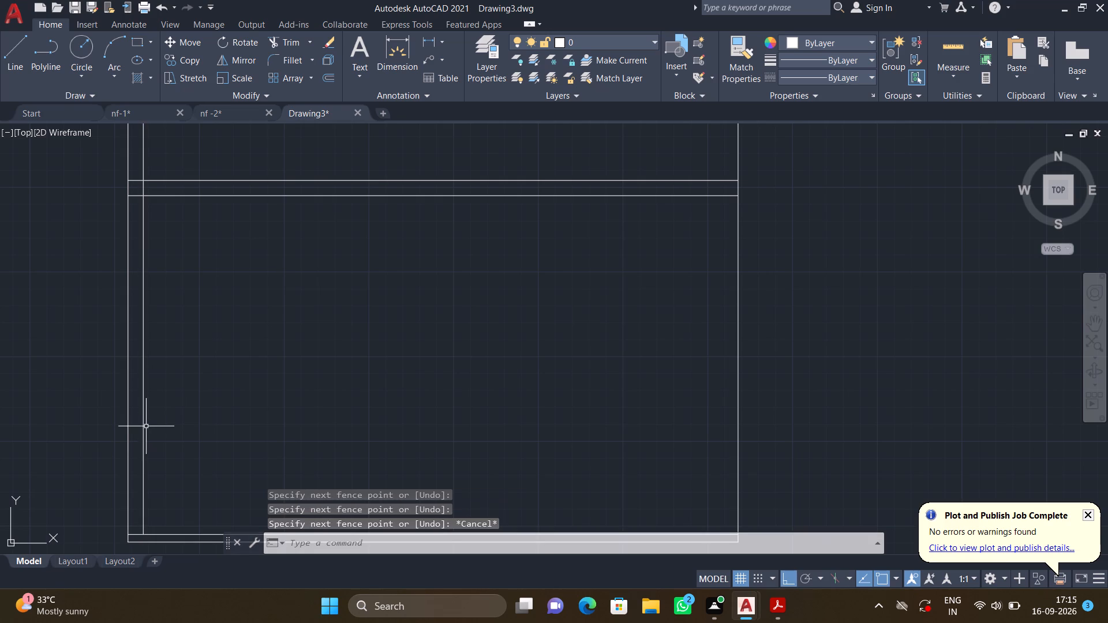
pyautogui.write('ex')
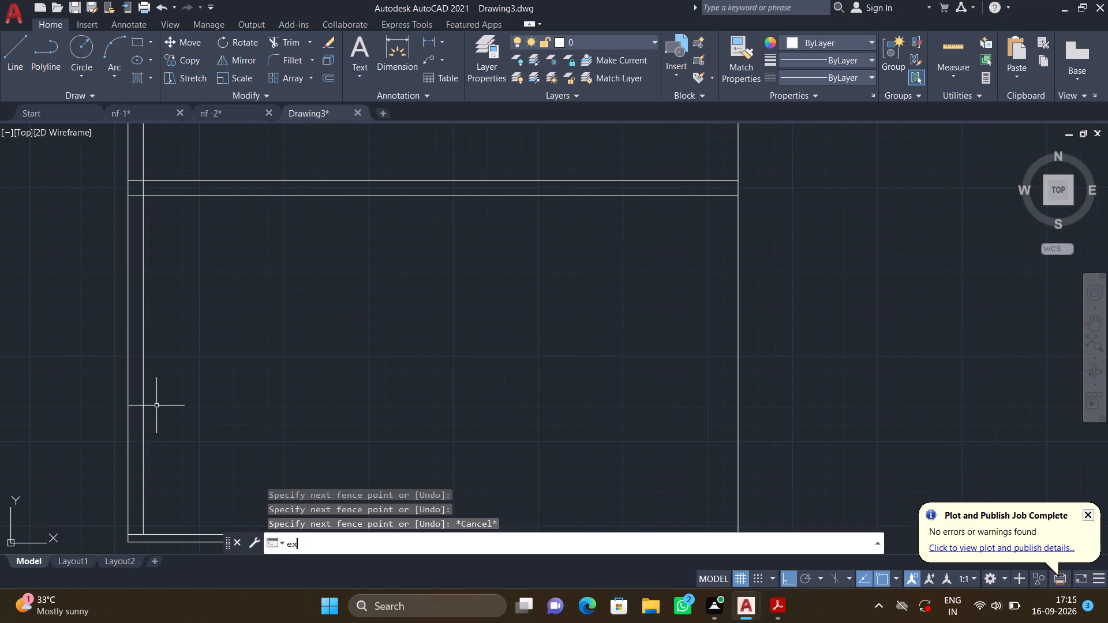
pyautogui.press('Return')
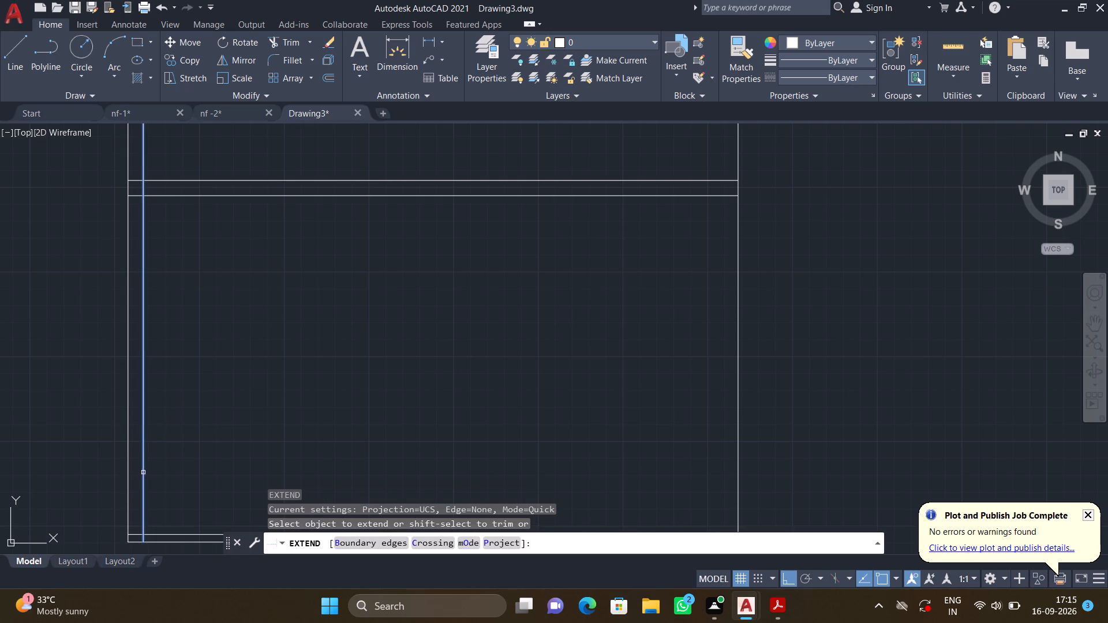
pyautogui.click(143, 472)
# Extend the right outer wall's inner line down through both wall pairs to the lowest line below the floor plan.
pyautogui.scroll(-1, 403, 260)
pyautogui.moveTo(533, 254); pyautogui.dragTo(361, 346, button='middle')
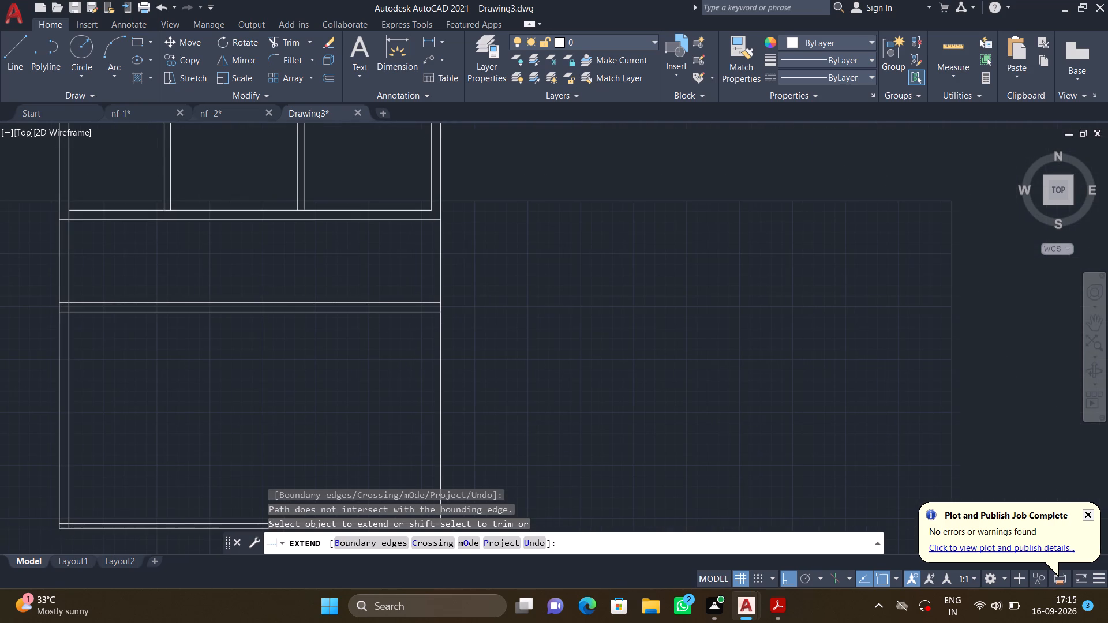
pyautogui.click(436, 201)
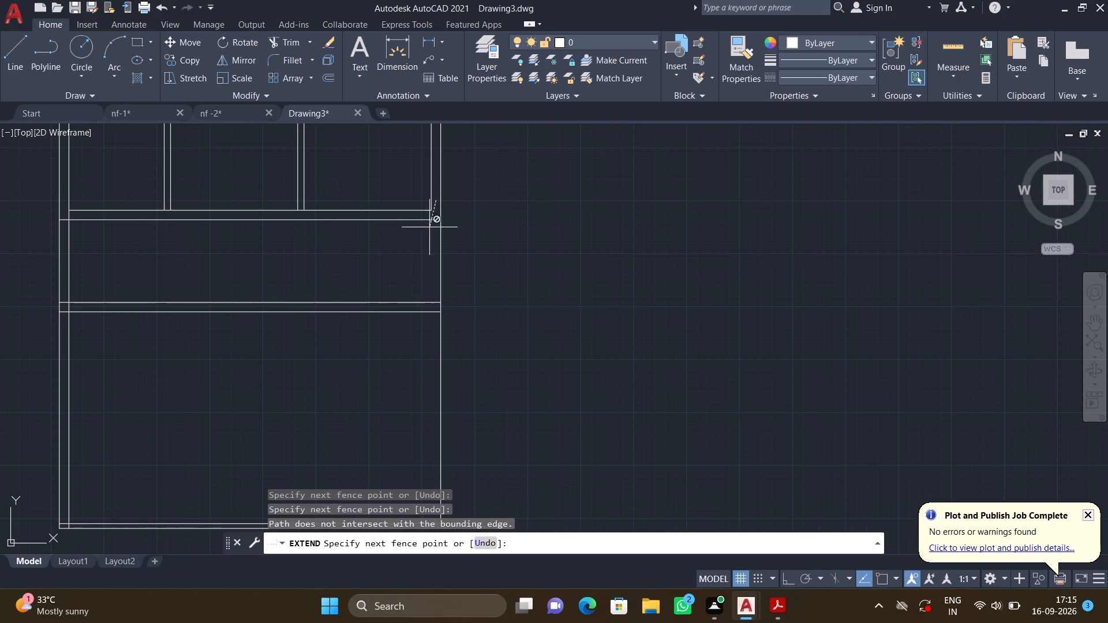
pyautogui.press('Escape')
pyautogui.scroll(3, 432, 208)
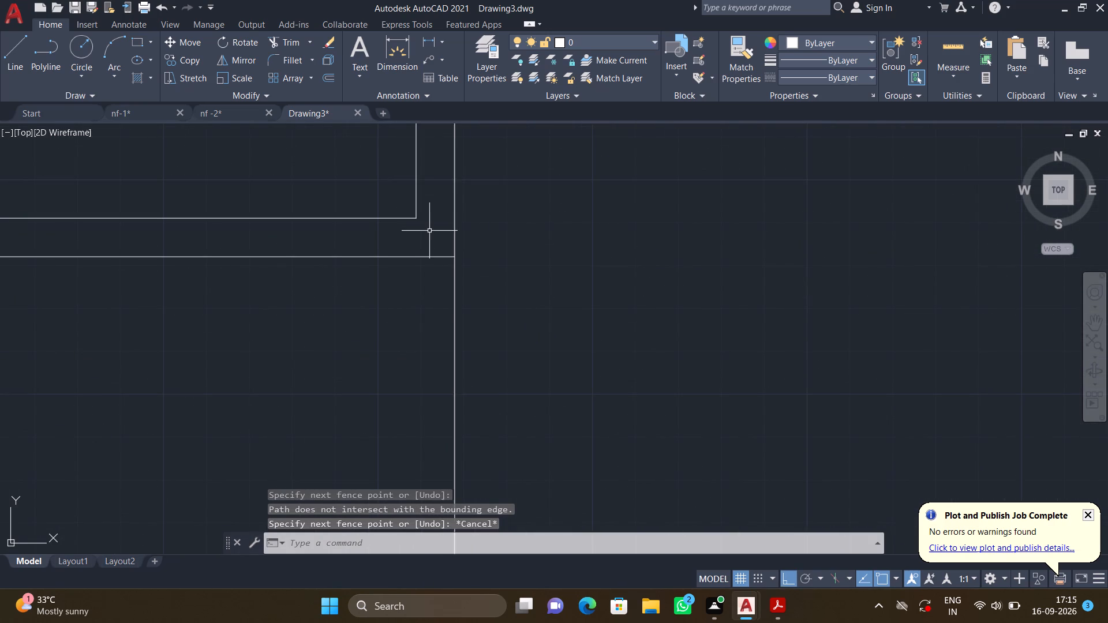
pyautogui.write('ex')
pyautogui.press('Return')
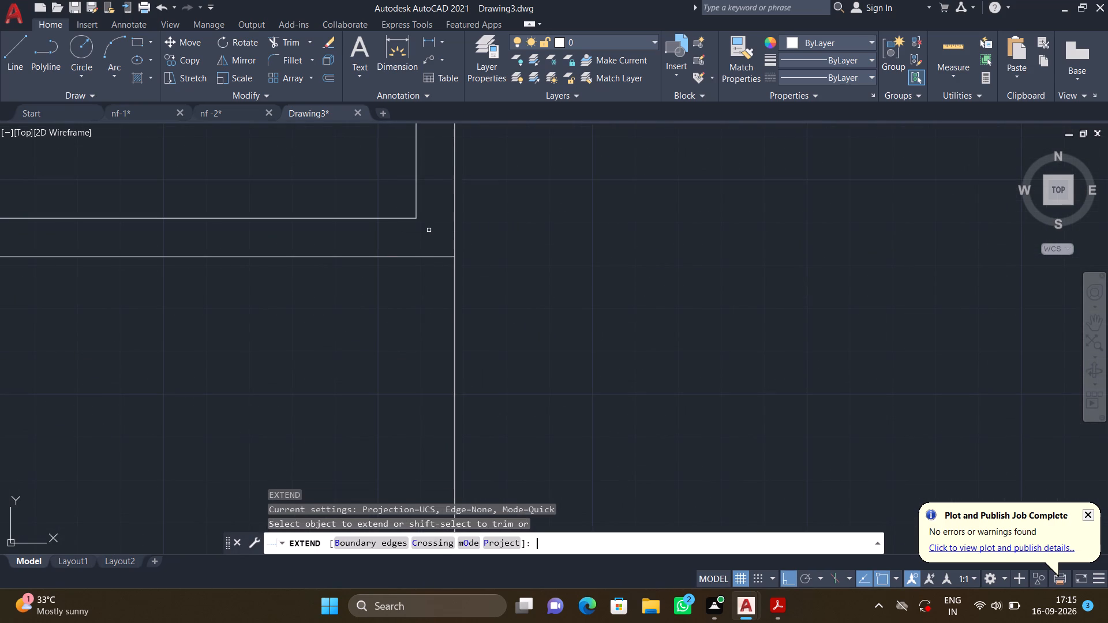
pyautogui.click(417, 207)
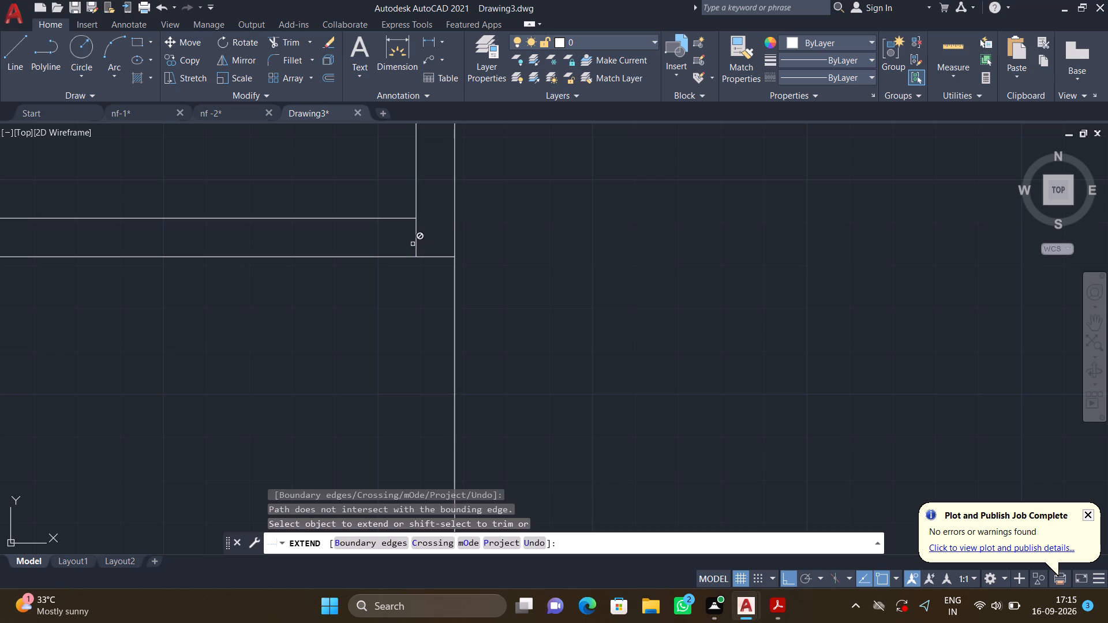
pyautogui.scroll(-1, 412, 244)
pyautogui.moveTo(412, 242); pyautogui.dragTo(400, 201, button='middle')
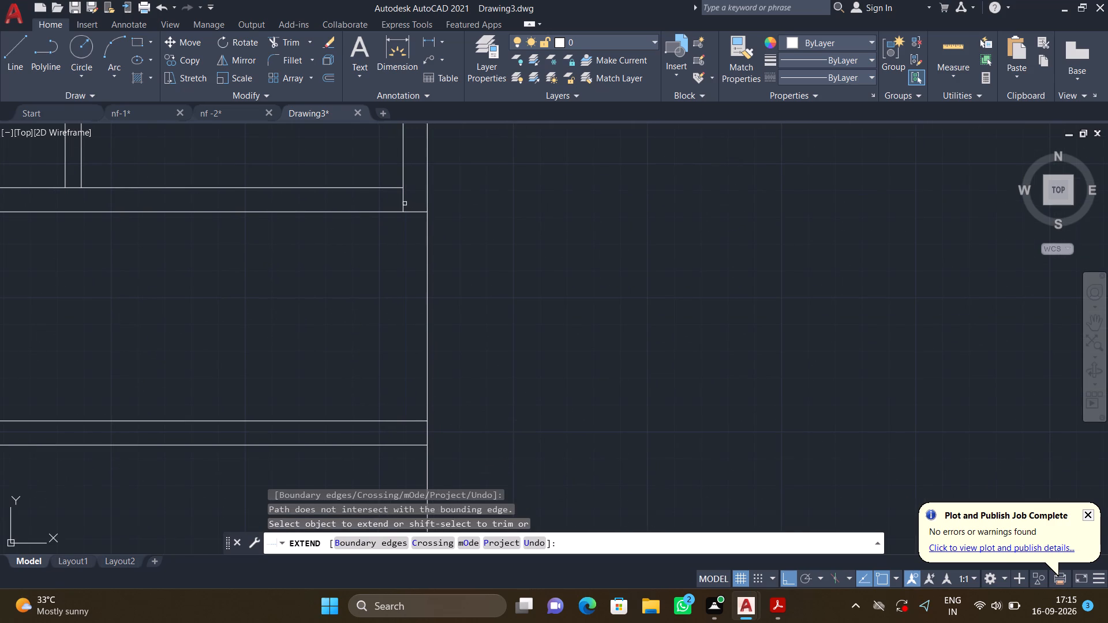
pyautogui.click(405, 203)
pyautogui.click(403, 337)
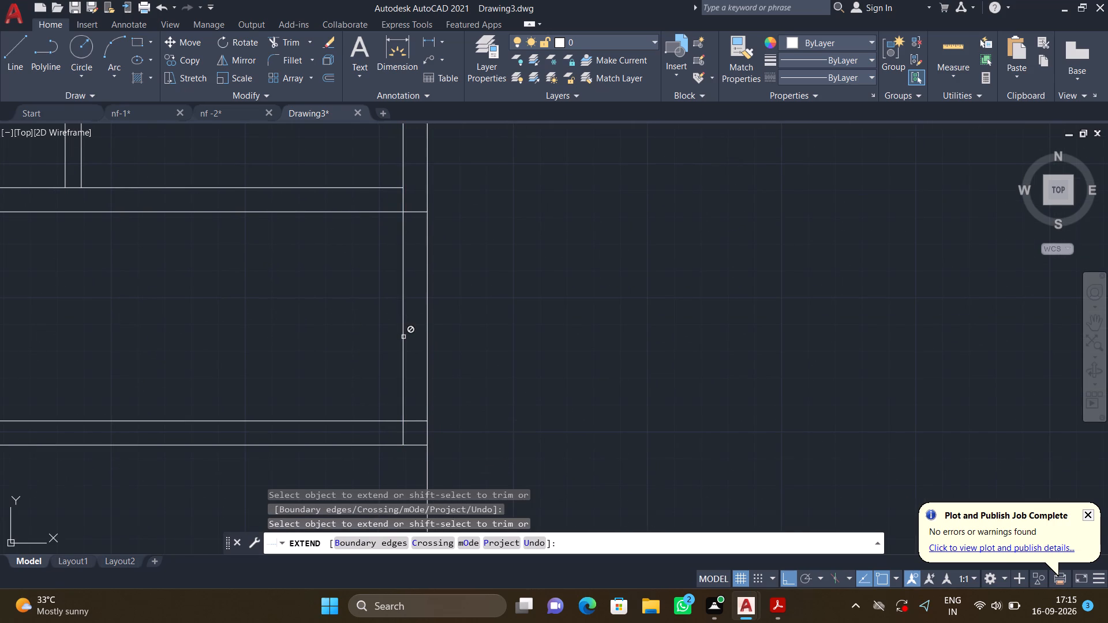
pyautogui.scroll(-2, 404, 343)
pyautogui.moveTo(403, 346); pyautogui.dragTo(358, 178, button='middle')
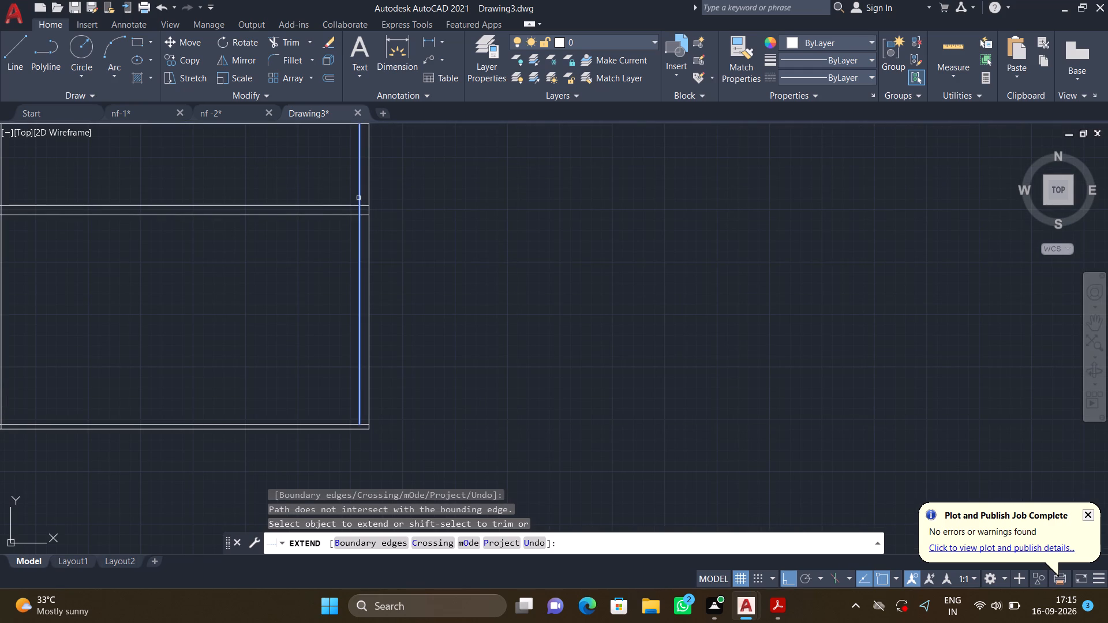
pyautogui.click(358, 197)
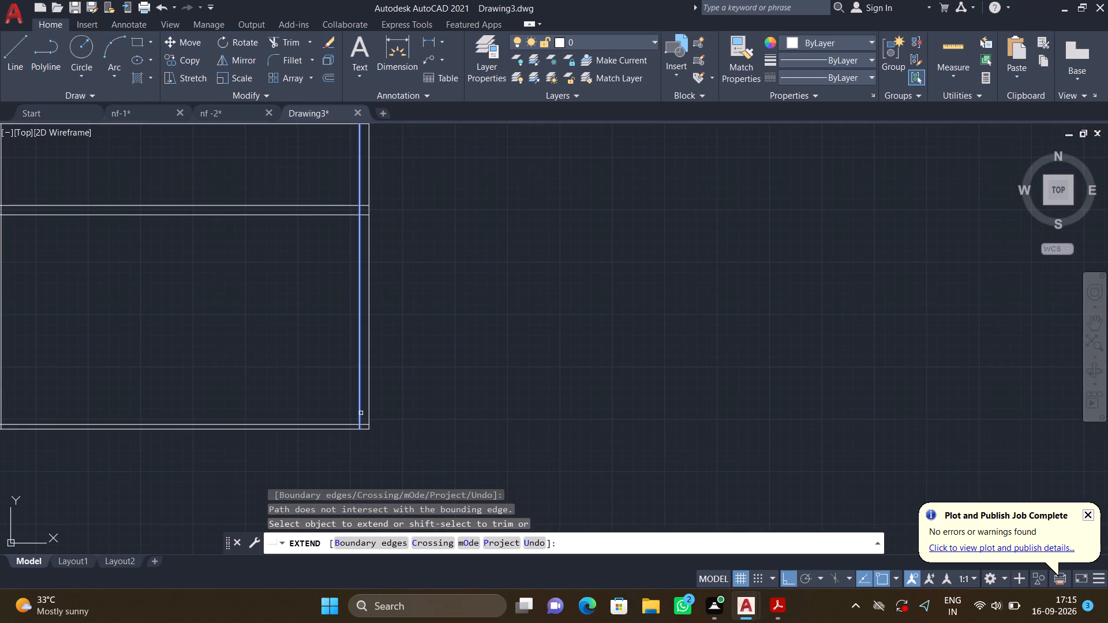
pyautogui.click(361, 413)
pyautogui.press('Return')
# Offset the left outer wall's inner line 12'4" inward to place a vertical partition line.
pyautogui.scroll(-3, 362, 489)
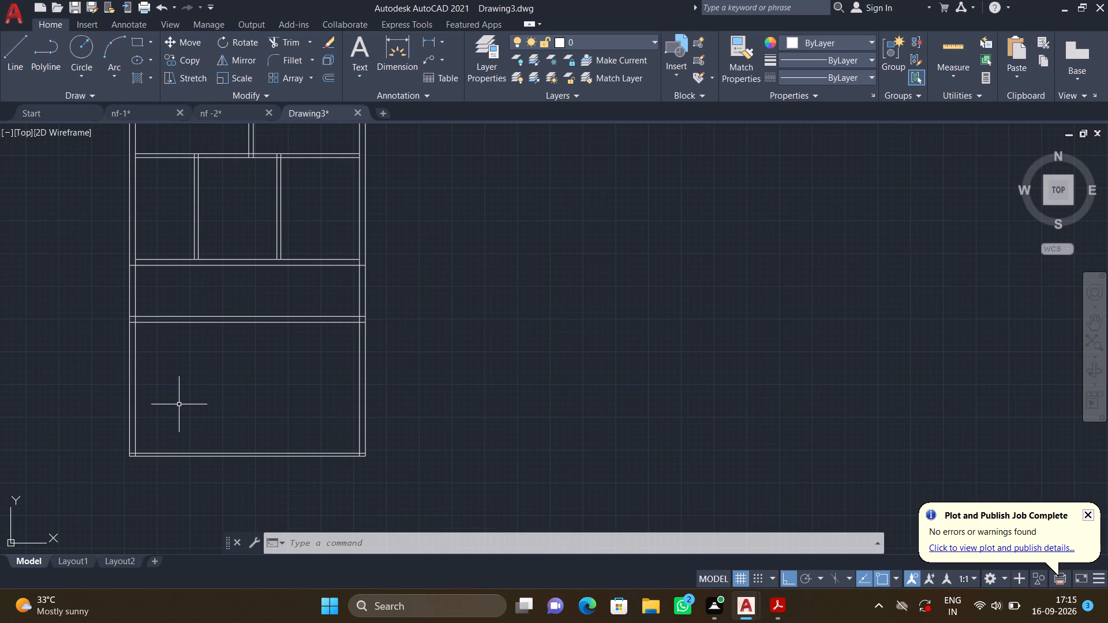
pyautogui.press('o')
pyautogui.press('Return')
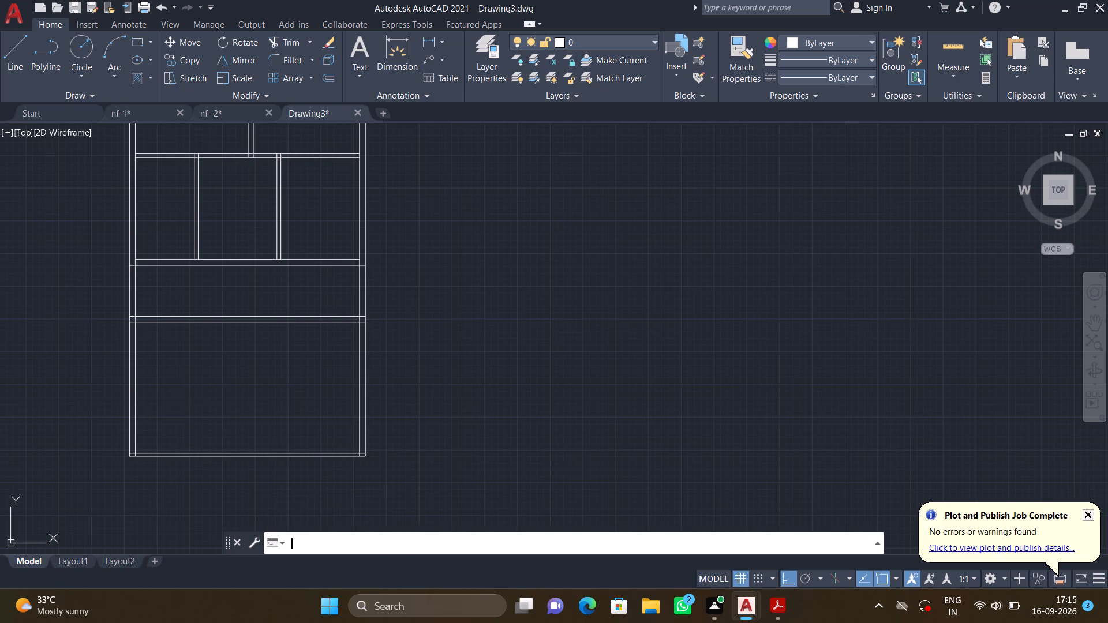
pyautogui.write("12'")
pyautogui.write('4"')
pyautogui.press('Return')
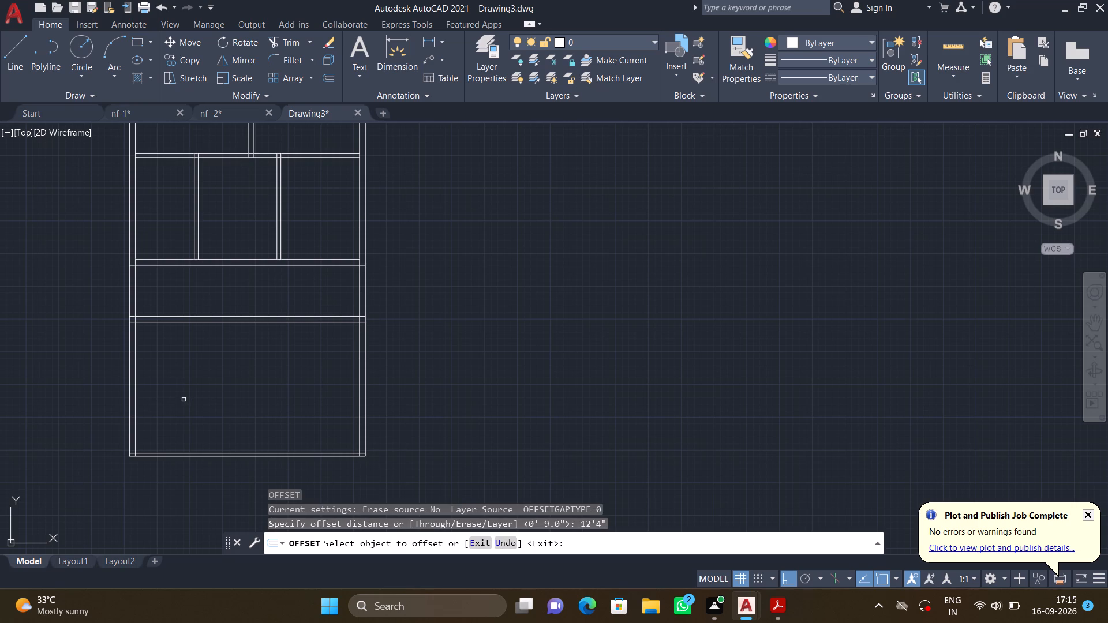
pyautogui.click(136, 392)
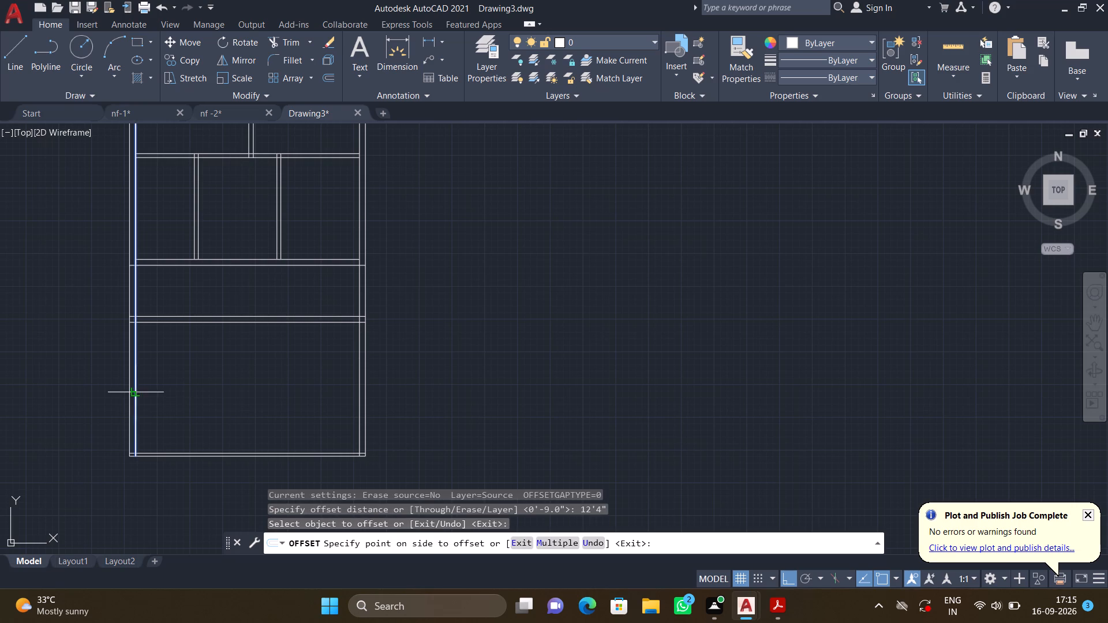
pyautogui.click(211, 403)
pyautogui.press('Return')
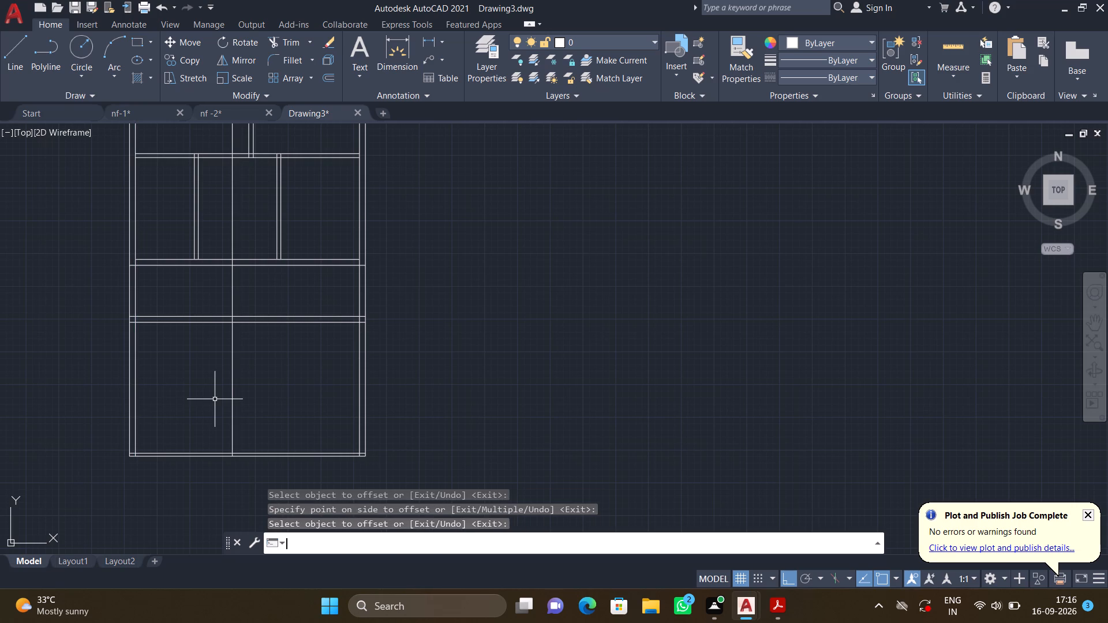
# Trim the new vertical line from the spaces above the lowest walled area and erase its leftover segment in the lower middle room.
pyautogui.moveTo(215, 382); pyautogui.dragTo(257, 506, button='middle')
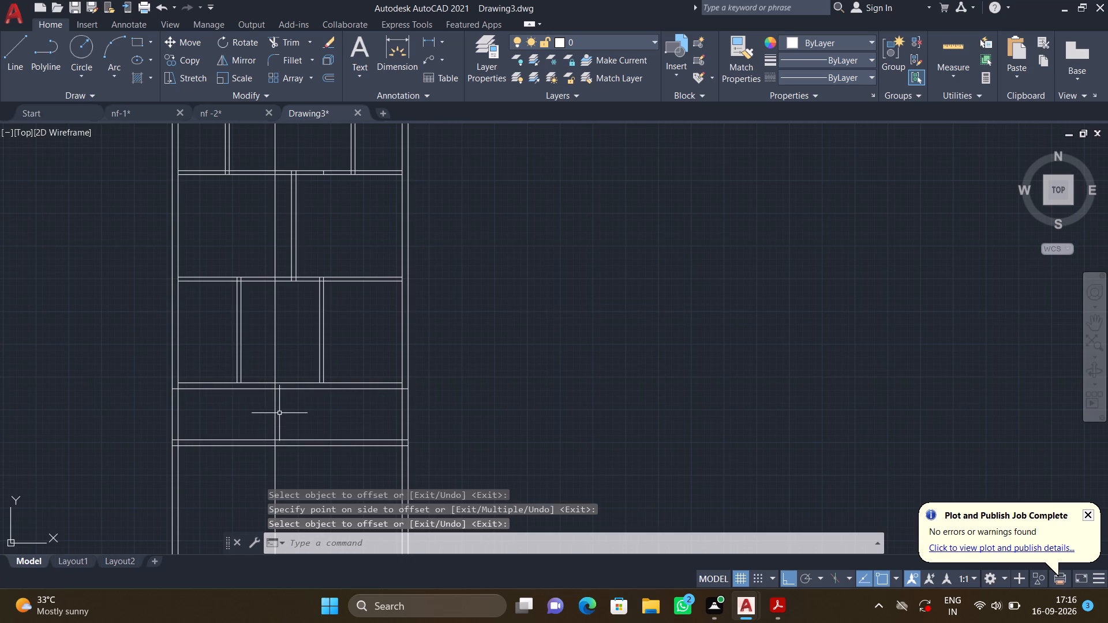
pyautogui.scroll(-1, 274, 327)
pyautogui.write('tr')
pyautogui.press('Return')
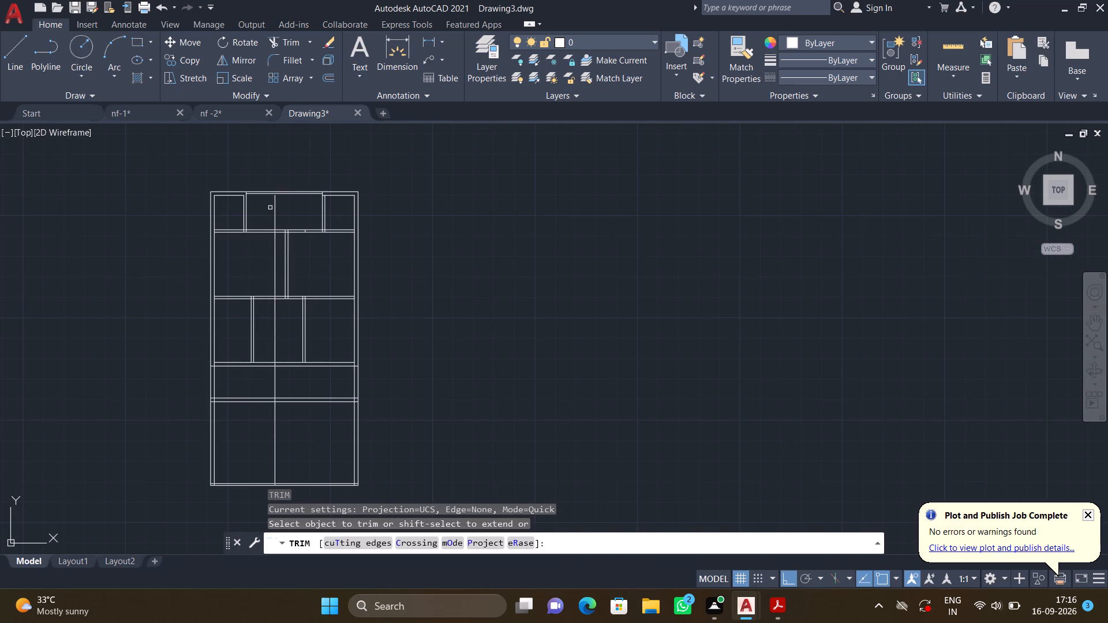
pyautogui.click(271, 208)
pyautogui.click(286, 205)
pyautogui.click(265, 265)
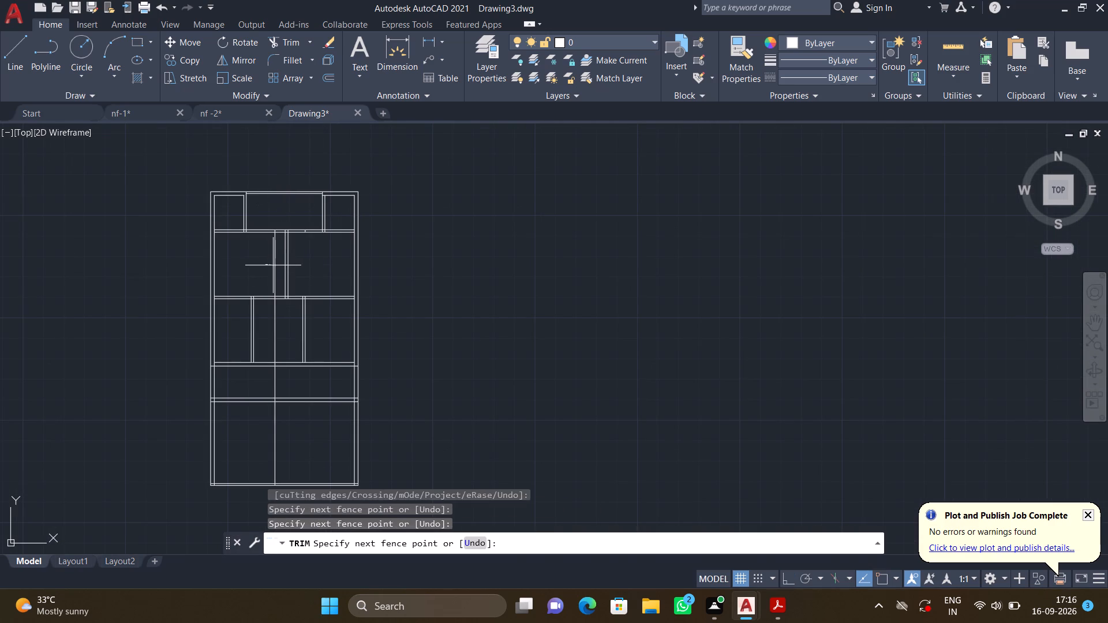
pyautogui.click(280, 268)
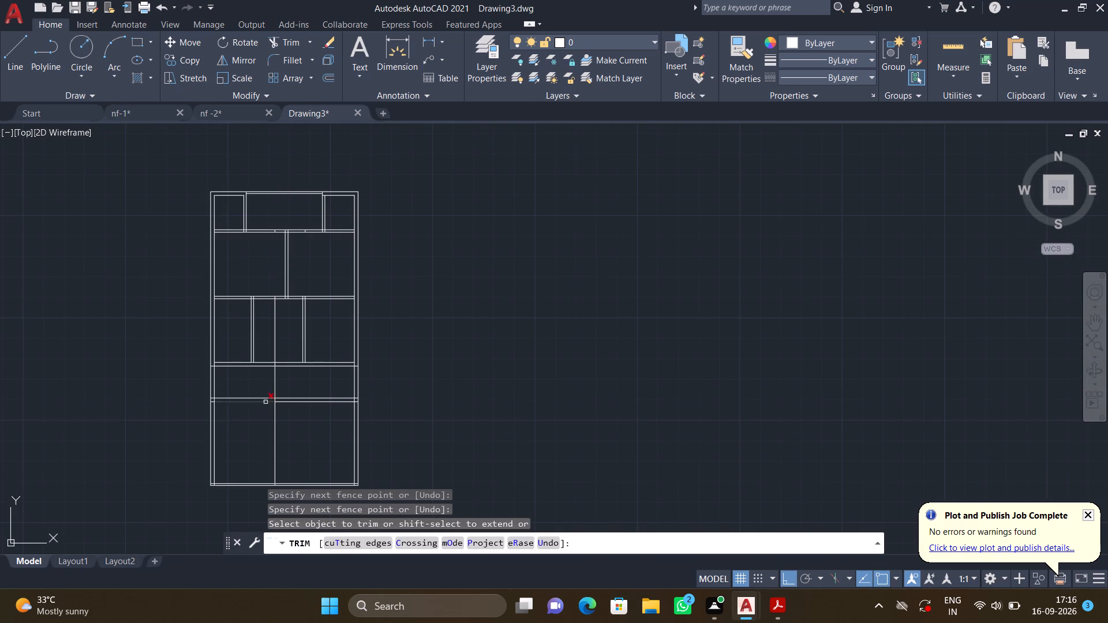
pyautogui.click(267, 386)
pyautogui.click(296, 380)
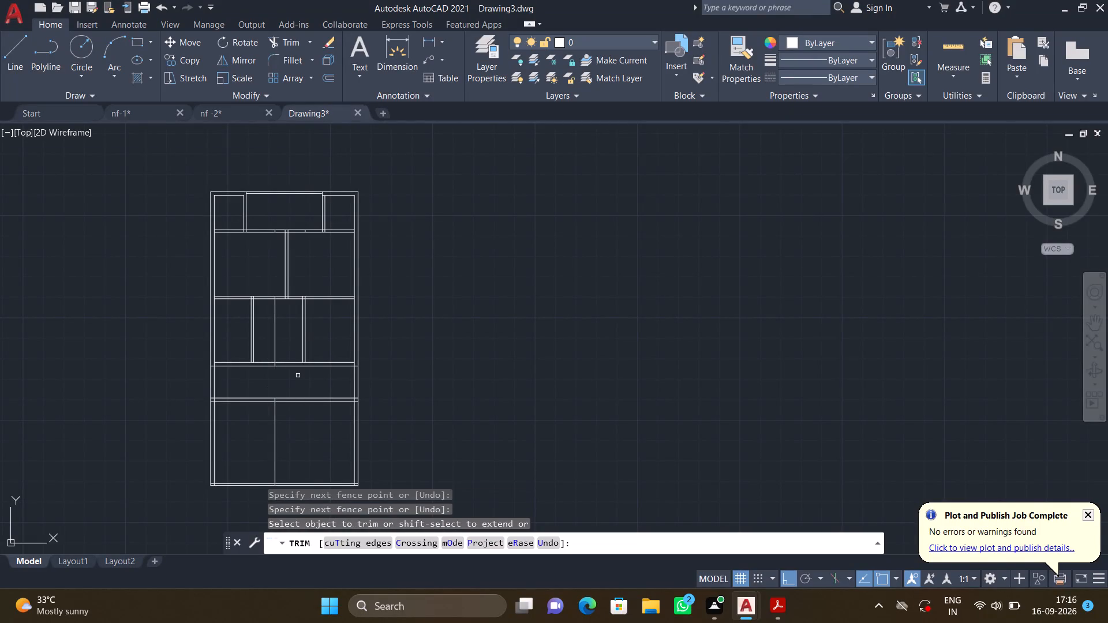
pyautogui.press('Return')
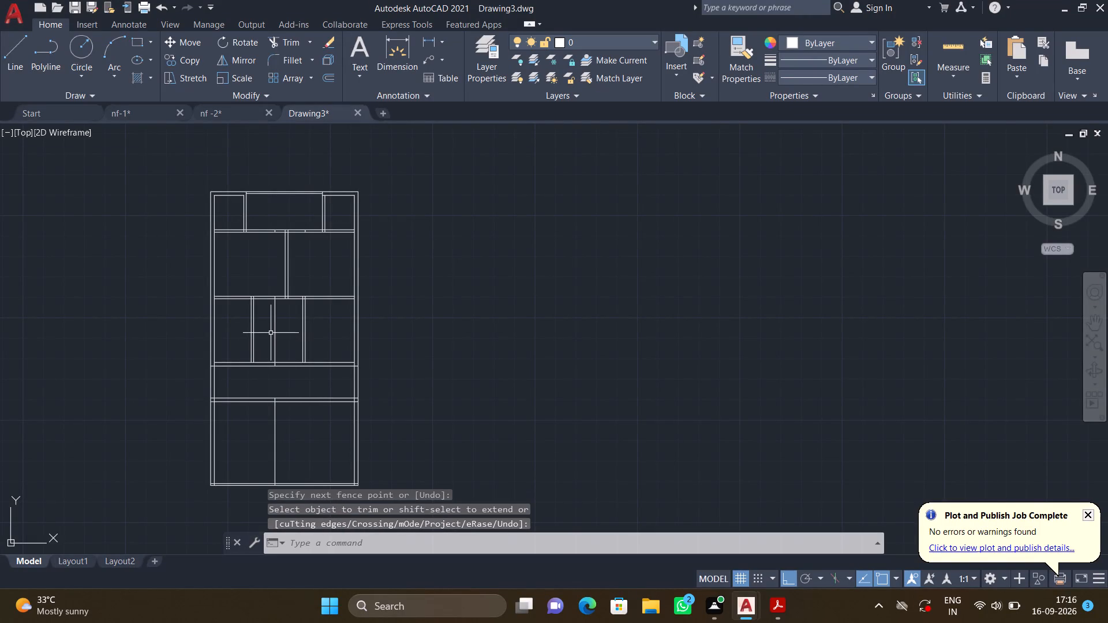
pyautogui.click(275, 331)
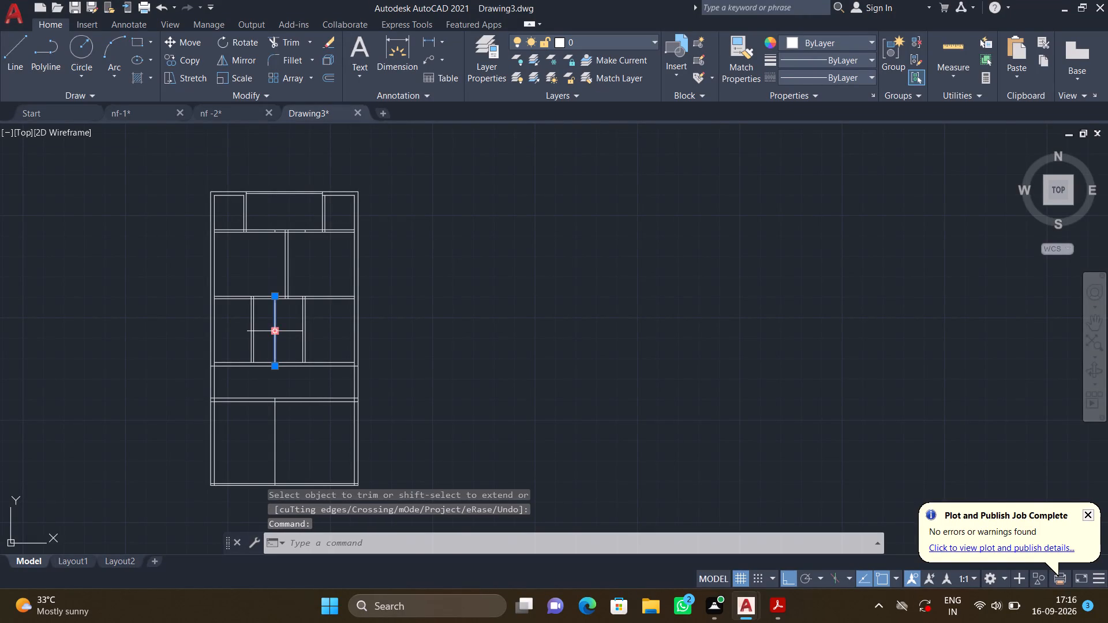
pyautogui.press('Delete')
# Offset the right outer wall's inner line 16'0" inward to place a second vertical partition line.
pyautogui.moveTo(289, 386); pyautogui.dragTo(283, 315, button='middle')
pyautogui.scroll(-1, 283, 358)
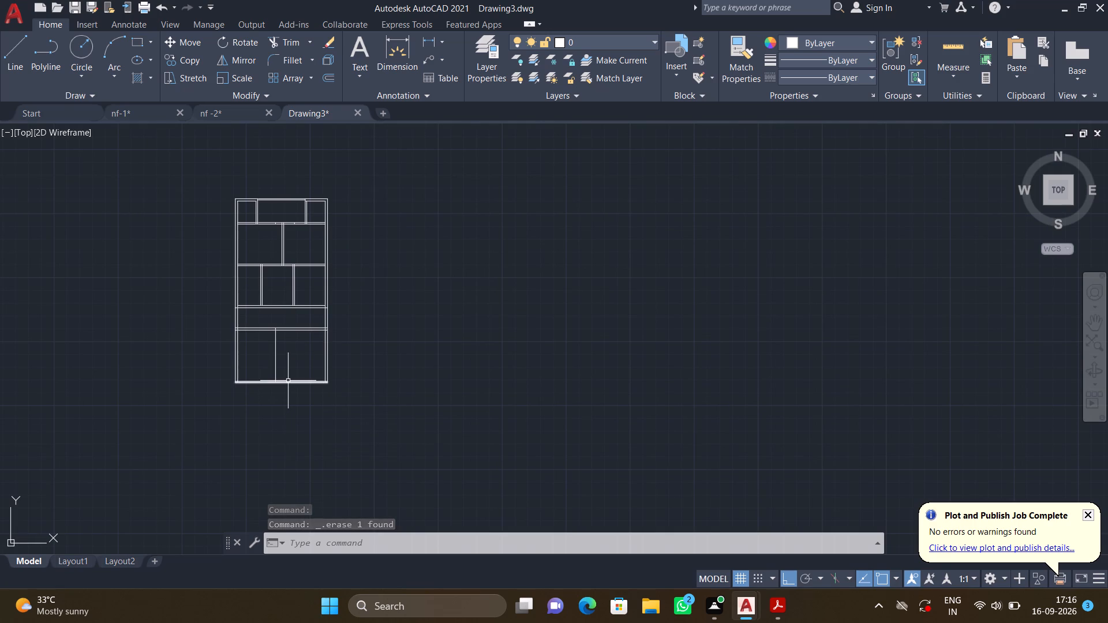
pyautogui.scroll(2, 288, 381)
pyautogui.press('o')
pyautogui.press('Return')
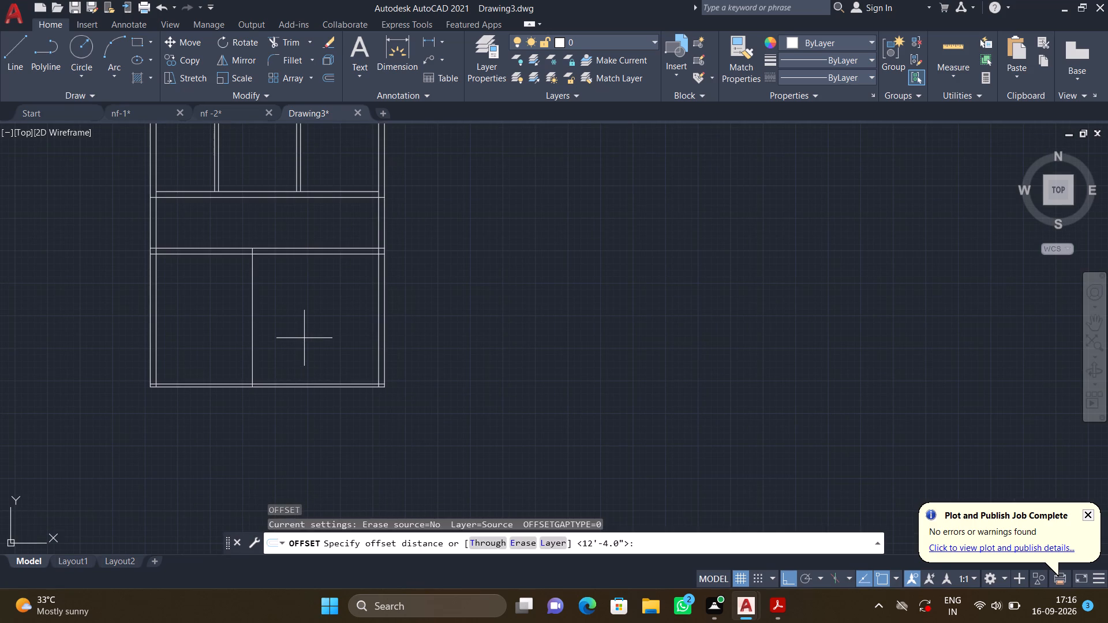
pyautogui.write("16'")
pyautogui.write('0"')
pyautogui.press('Return')
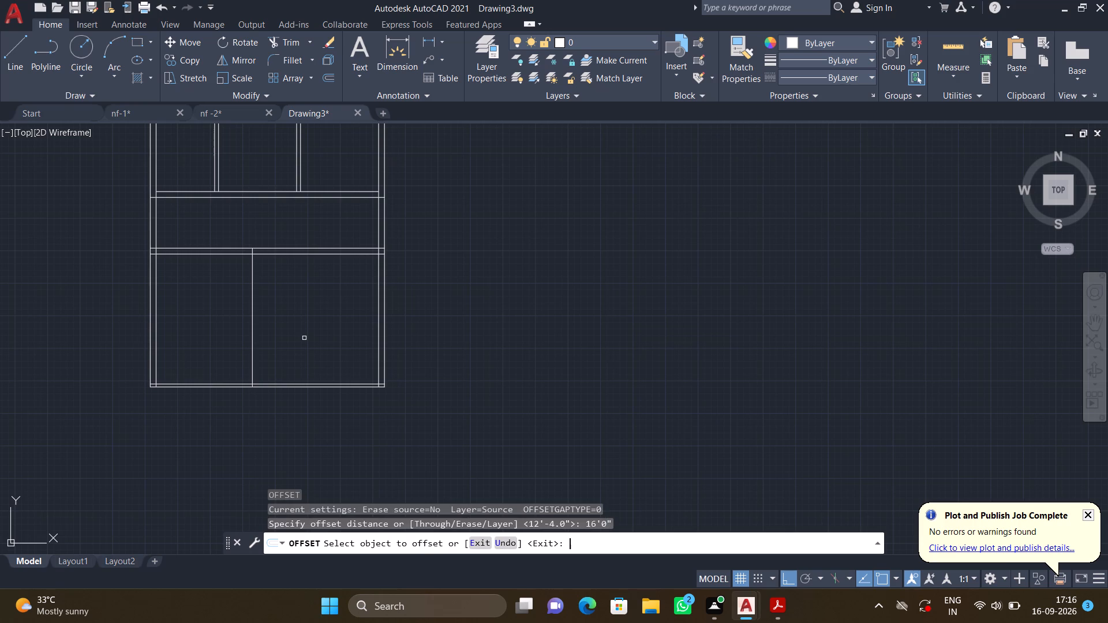
pyautogui.click(378, 349)
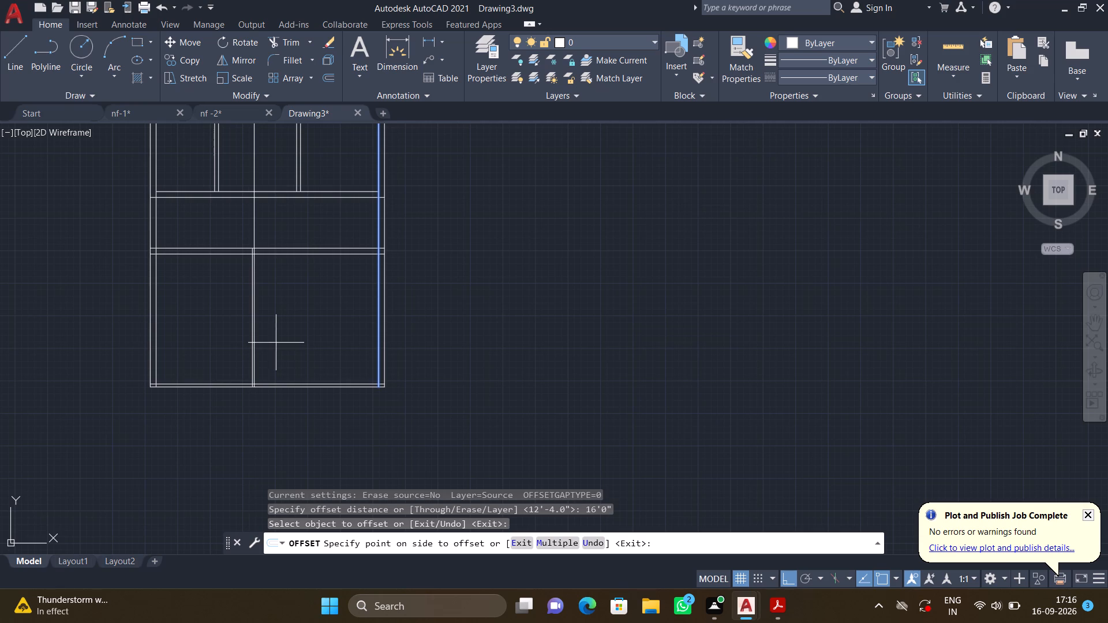
pyautogui.click(274, 342)
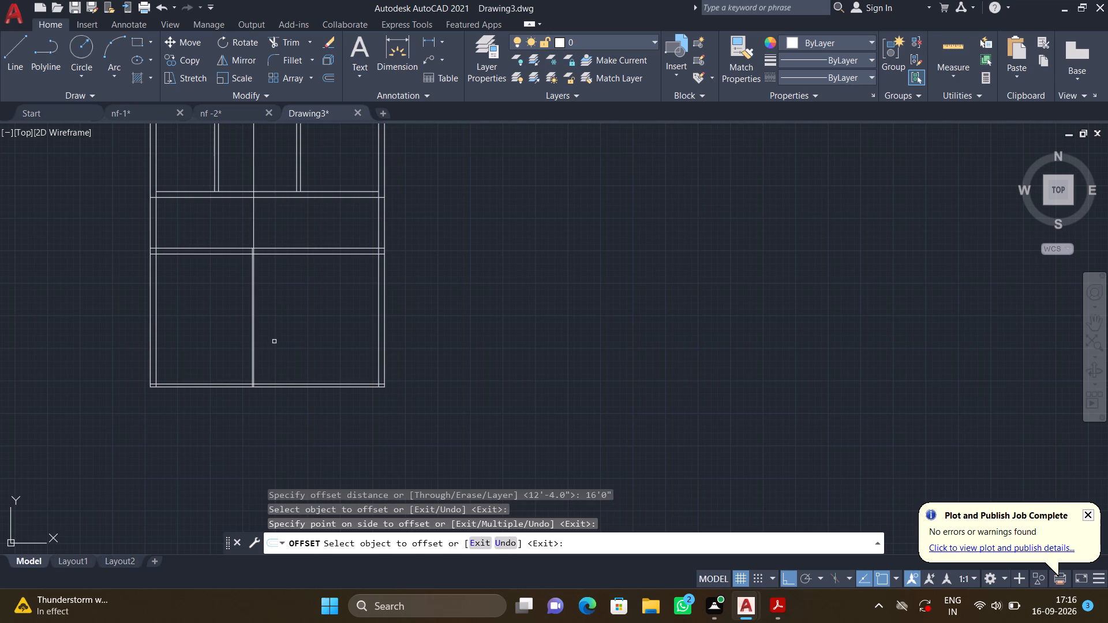
pyautogui.press('Return')
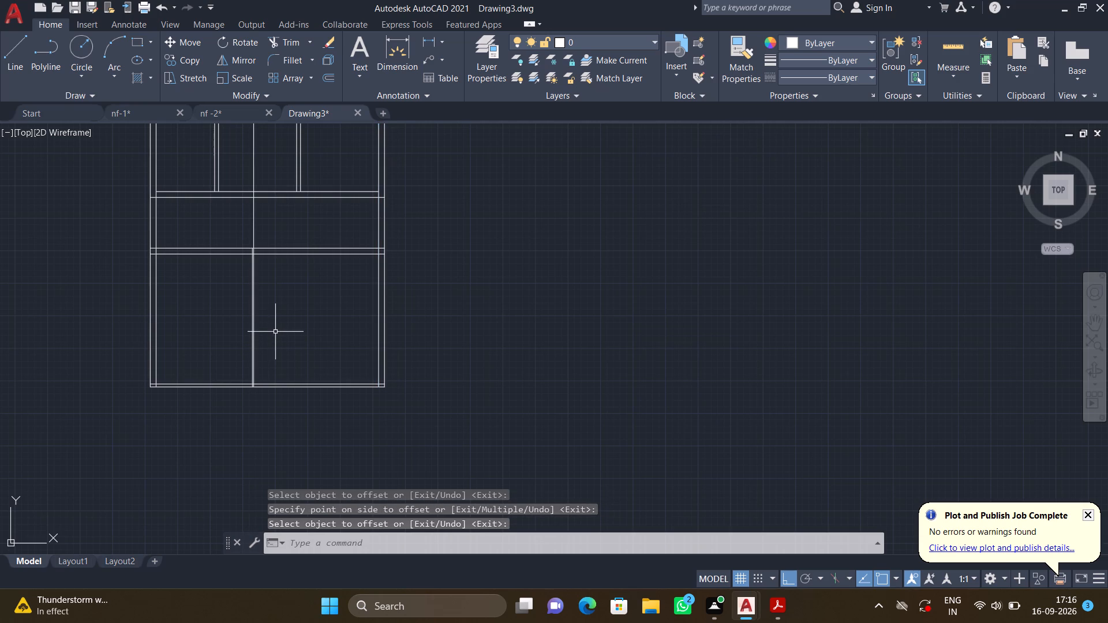
# Trim the new vertical line from the strip above the lowest walled area and erase its leftover segment in the rooms above.
pyautogui.moveTo(276, 331); pyautogui.dragTo(336, 451, button='middle')
pyautogui.scroll(2, 320, 340)
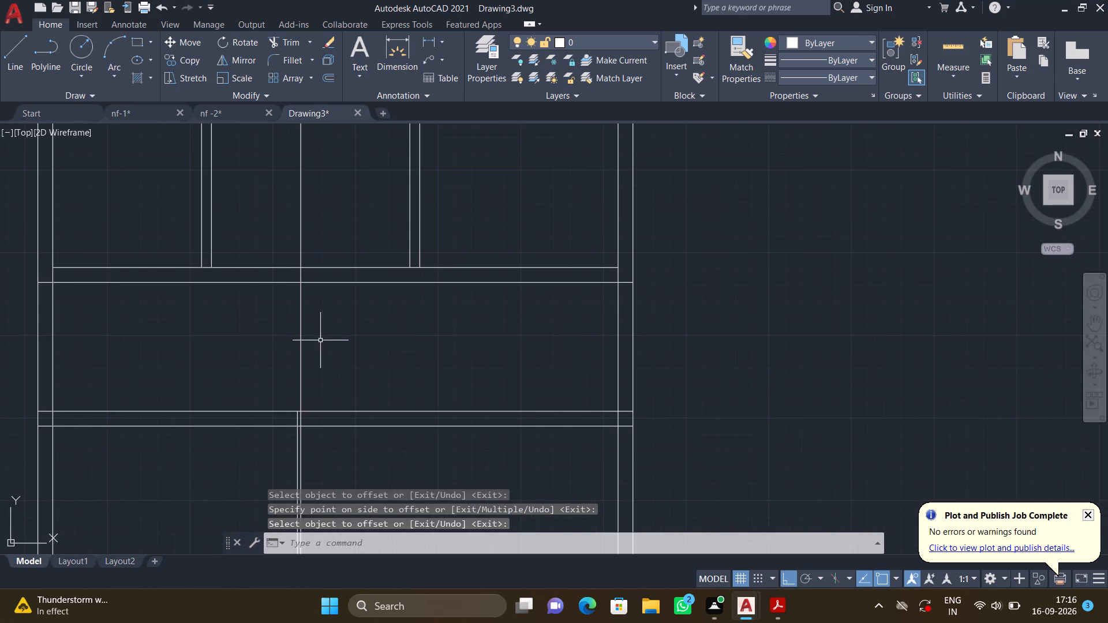
pyautogui.write('tr')
pyautogui.press('Return')
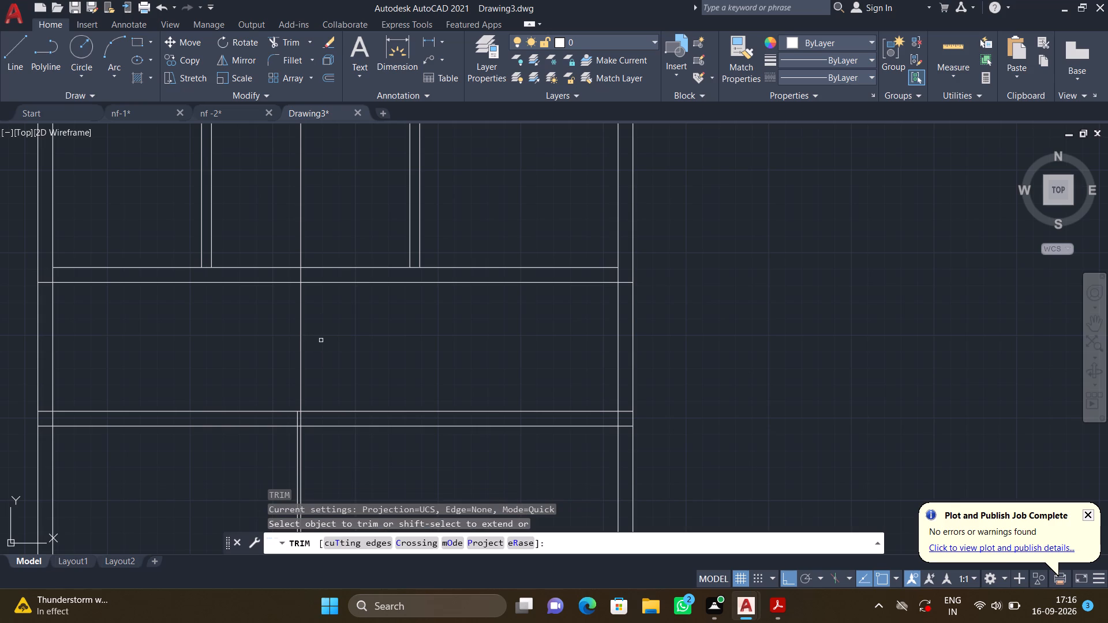
pyautogui.click(321, 341)
pyautogui.click(290, 348)
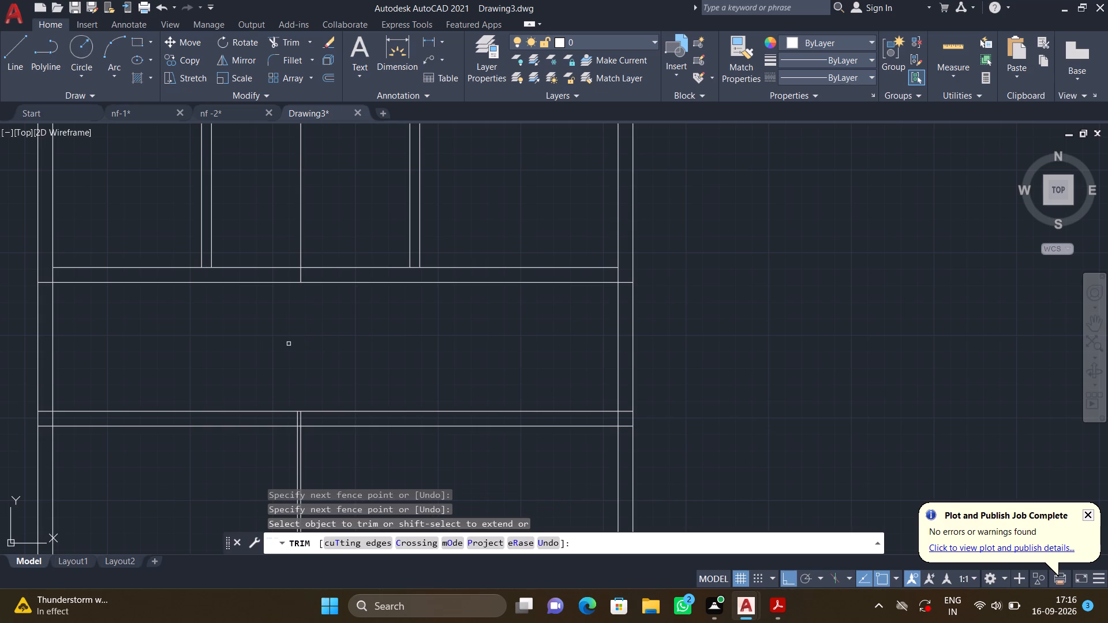
pyautogui.press('Return')
pyautogui.scroll(-2, 306, 207)
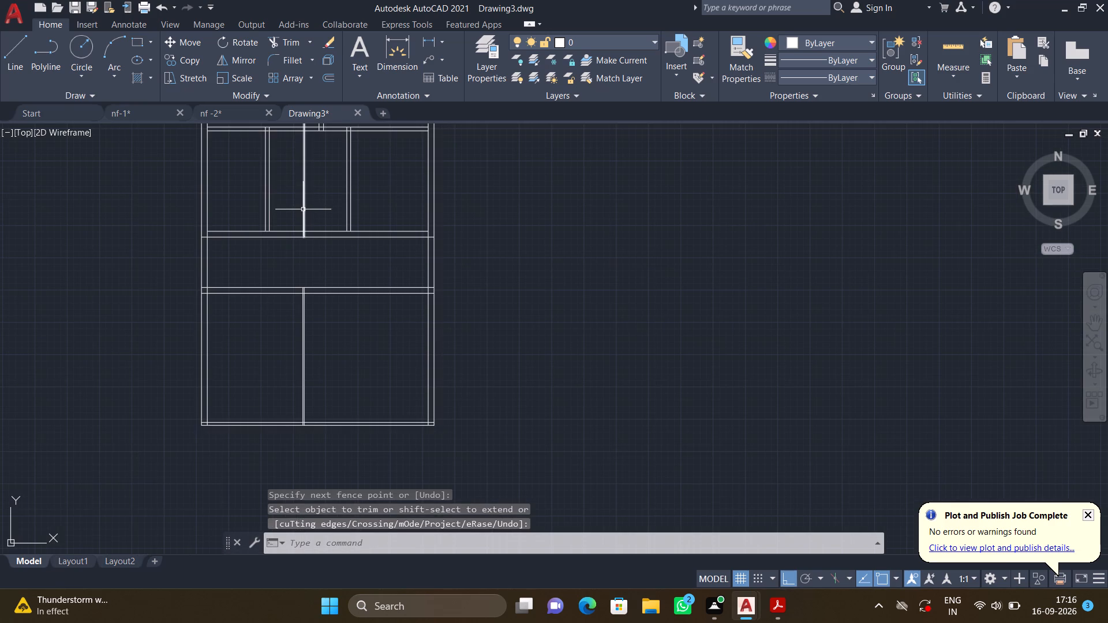
pyautogui.click(303, 208)
pyautogui.press('Delete')
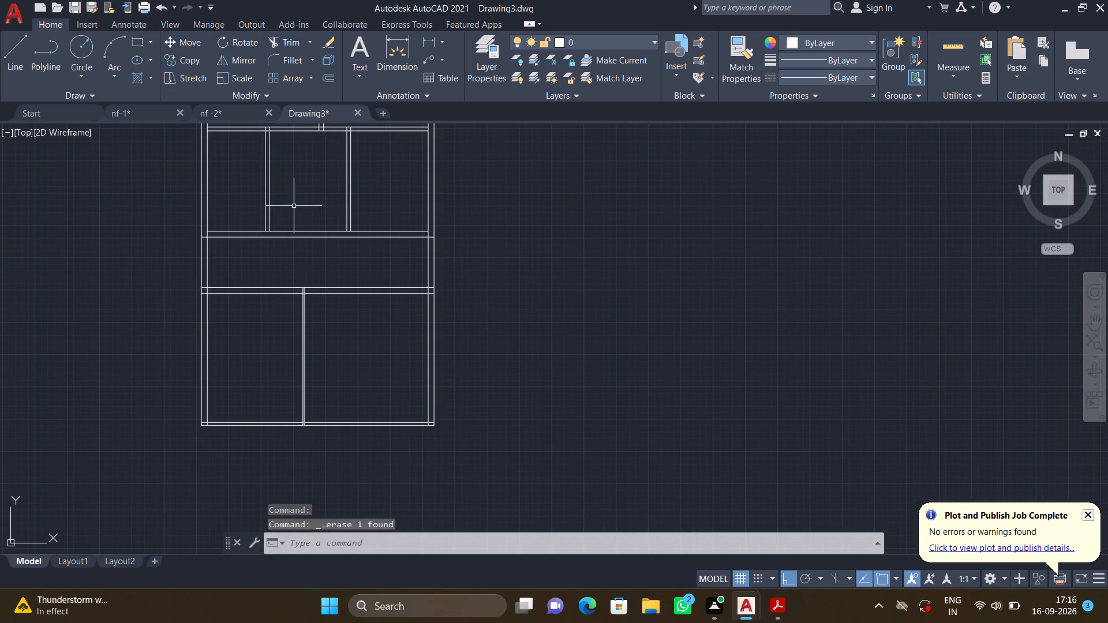
# Measure the gap between the two close vertical partition lines at the lowest wall with a linear dimension, without placing it.
pyautogui.scroll(4, 292, 419)
pyautogui.moveTo(317, 424); pyautogui.dragTo(281, 314, button='middle')
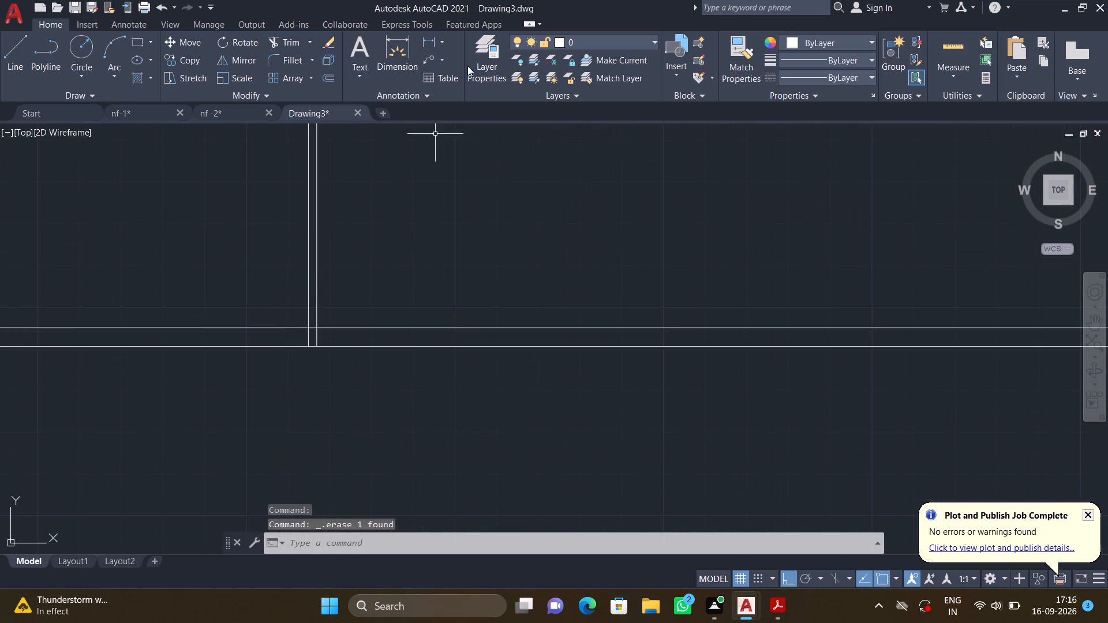
pyautogui.click(441, 39)
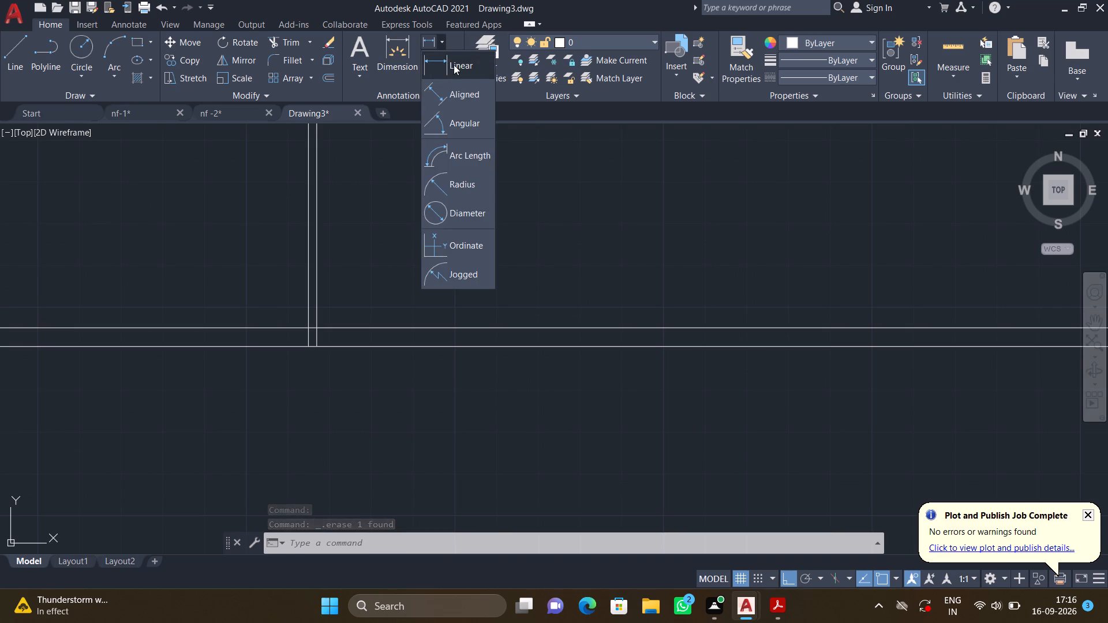
pyautogui.click(453, 62)
pyautogui.scroll(3, 295, 369)
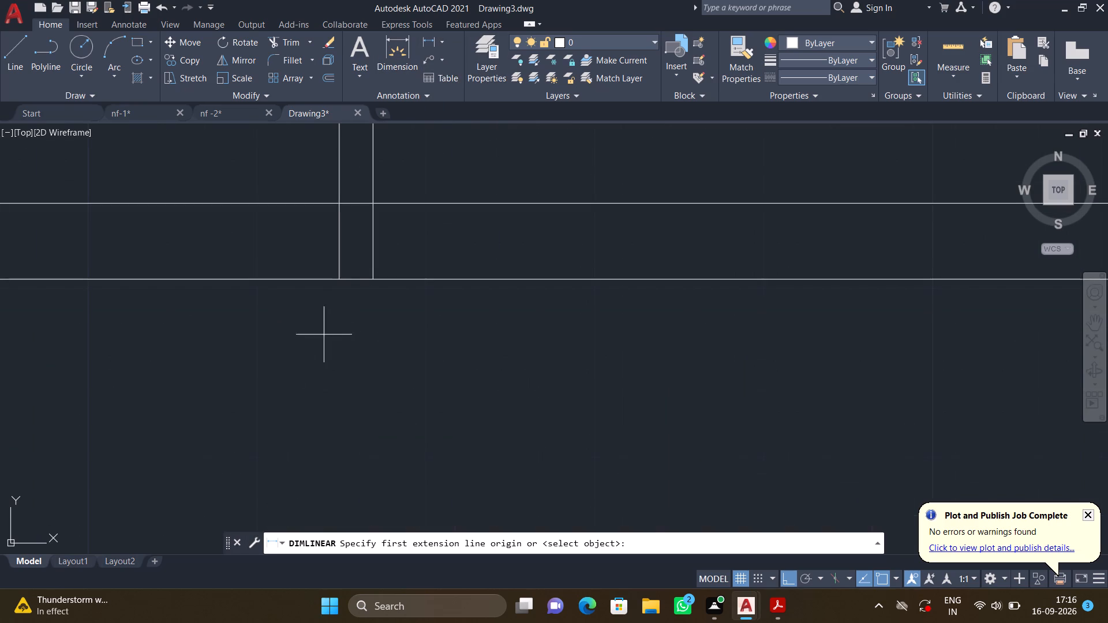
pyautogui.click(336, 279)
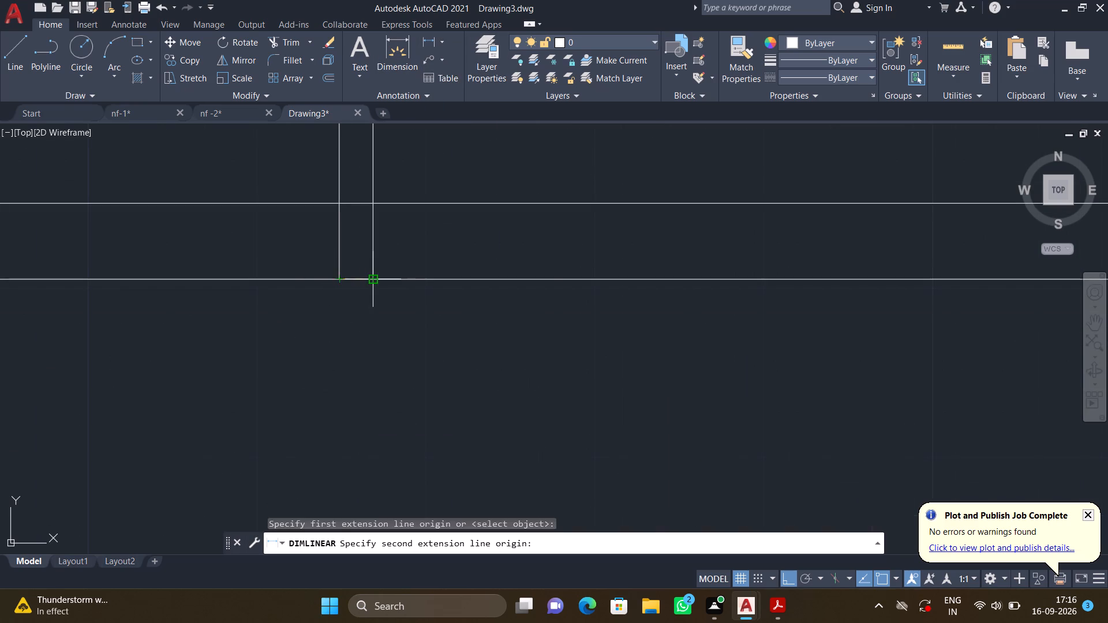
pyautogui.click(375, 280)
pyautogui.press('Escape')
pyautogui.scroll(-3, 384, 273)
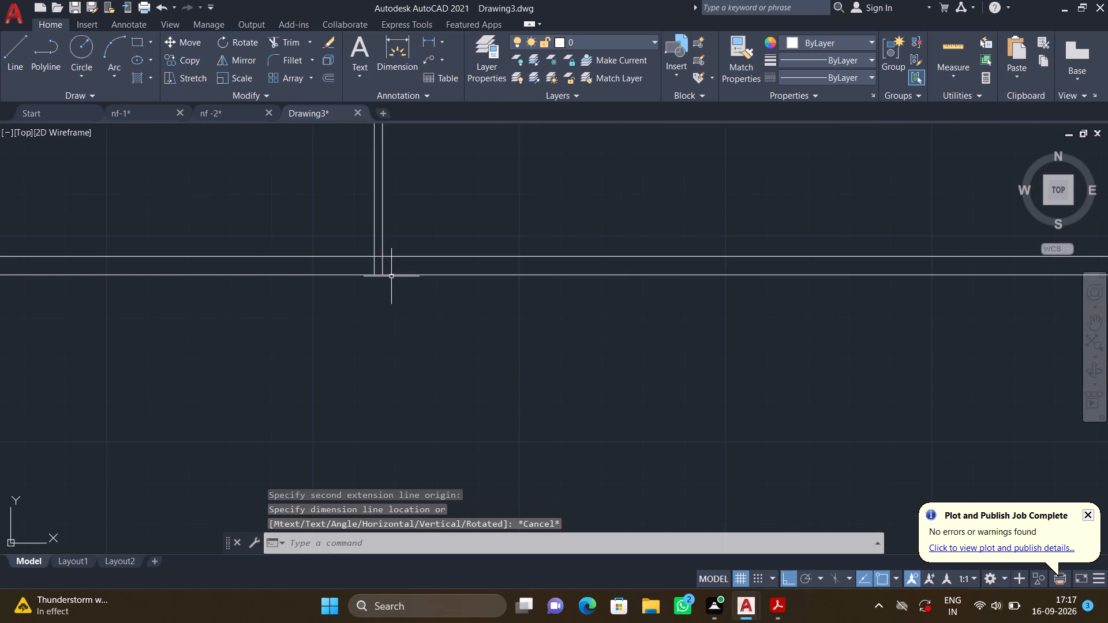
# Offset the bottom wall's inner line 5'2" upward to place a horizontal partition line in the lowest walled area.
pyautogui.scroll(-3, 395, 284)
pyautogui.moveTo(398, 320); pyautogui.dragTo(366, 479, button='middle')
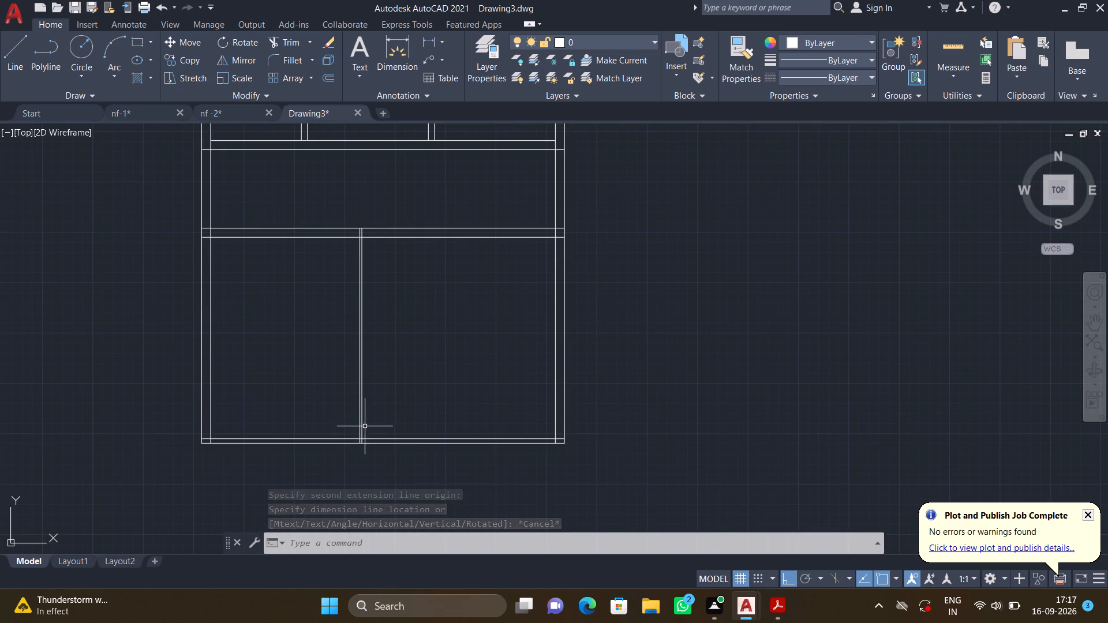
pyautogui.scroll(1, 357, 444)
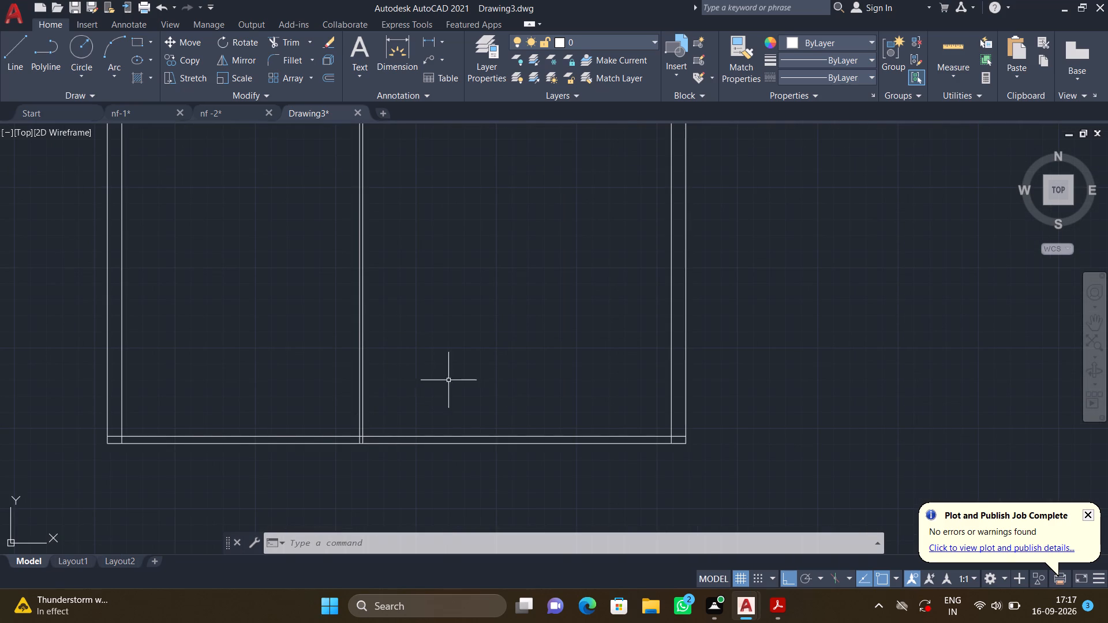
pyautogui.press('o')
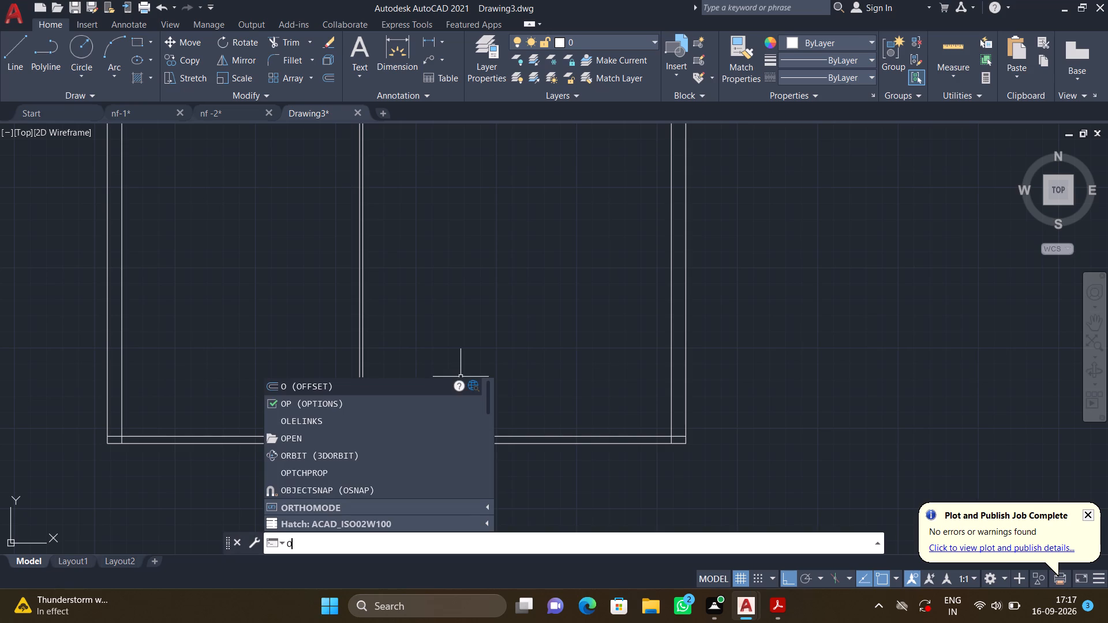
pyautogui.press('Return')
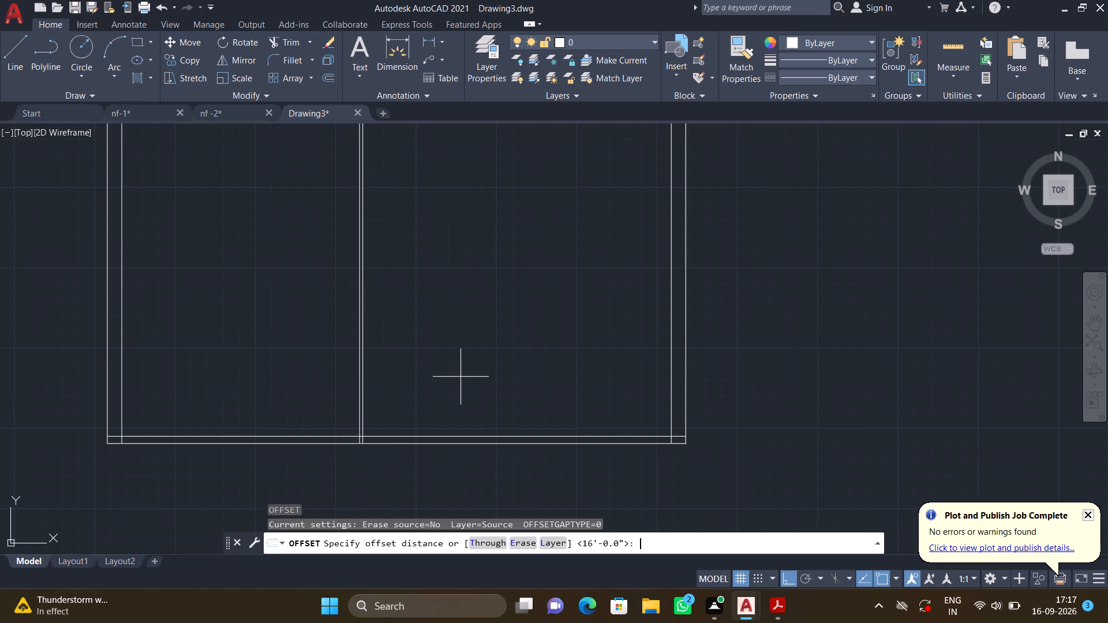
pyautogui.write("5'")
pyautogui.write('2"')
pyautogui.press('Return')
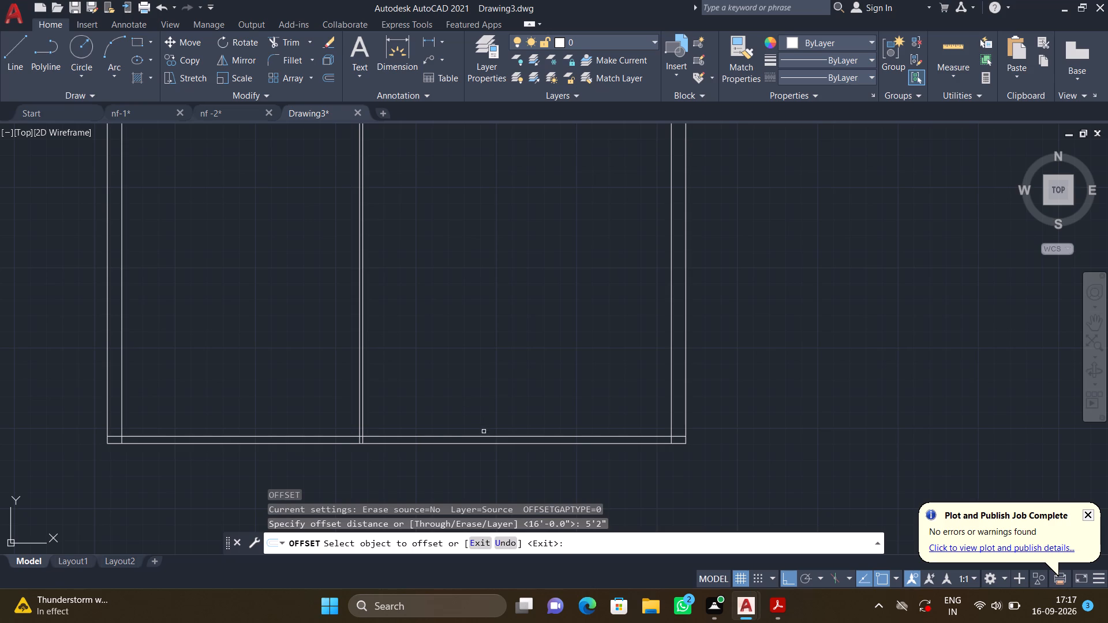
pyautogui.click(486, 436)
pyautogui.click(478, 359)
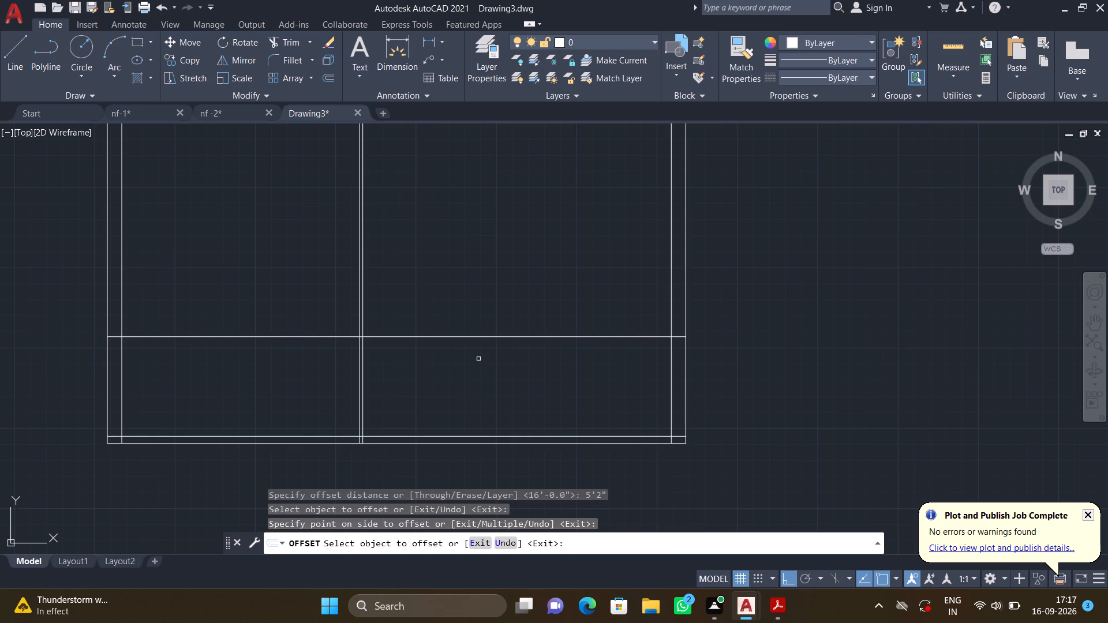
pyautogui.press('Return')
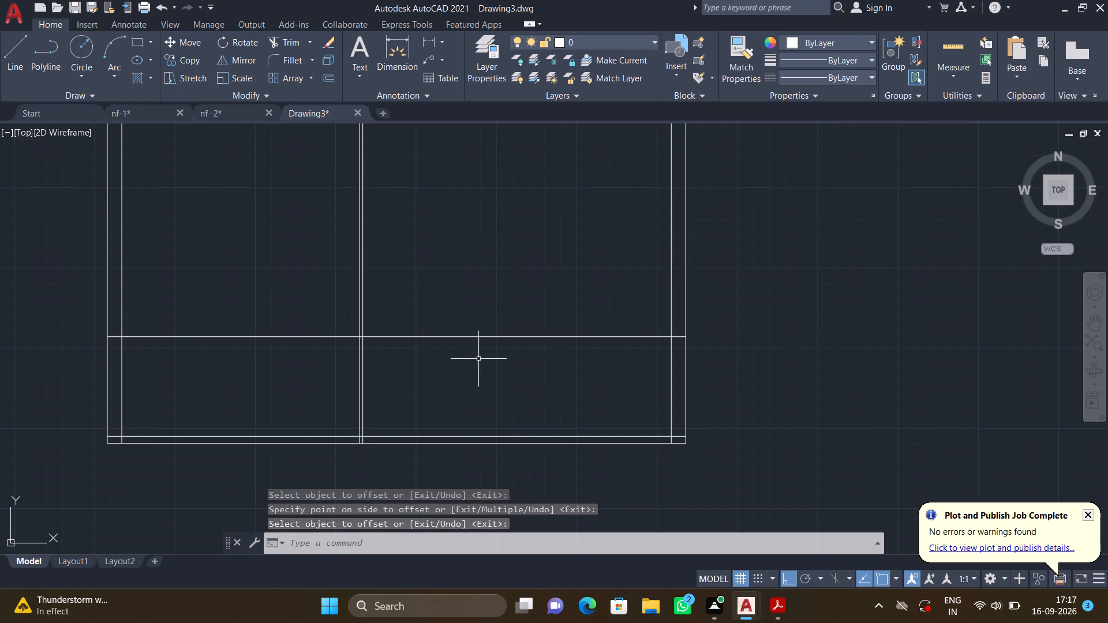
# Trim the new horizontal line from the room left of the vertical partition, through to the outer wall.
pyautogui.write('tr')
pyautogui.press('Return')
pyautogui.click(255, 322)
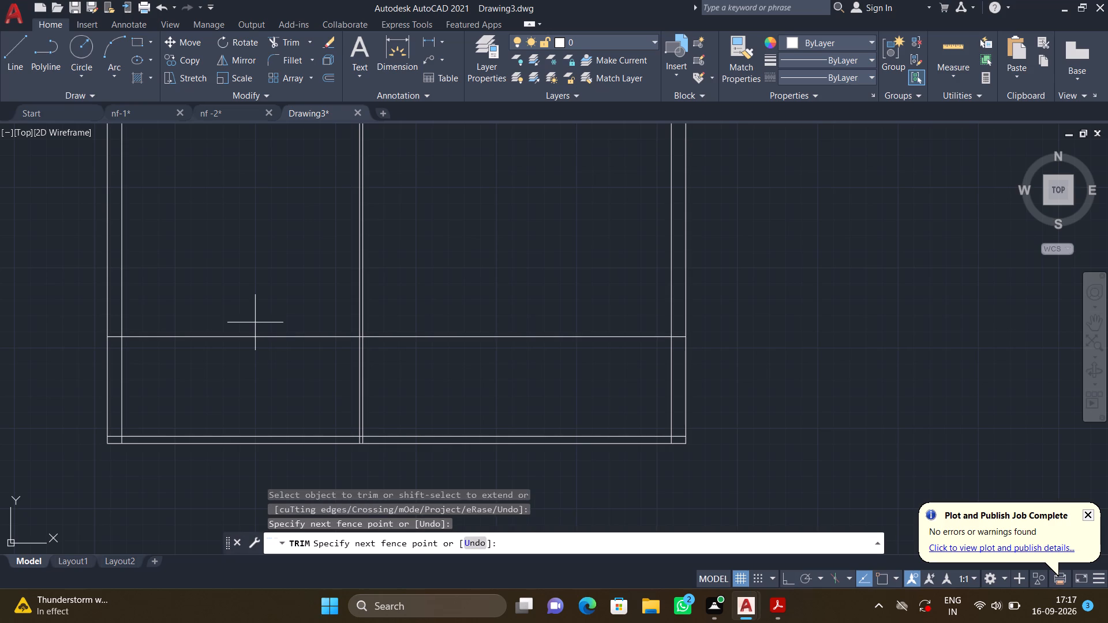
pyautogui.click(259, 368)
pyautogui.click(111, 335)
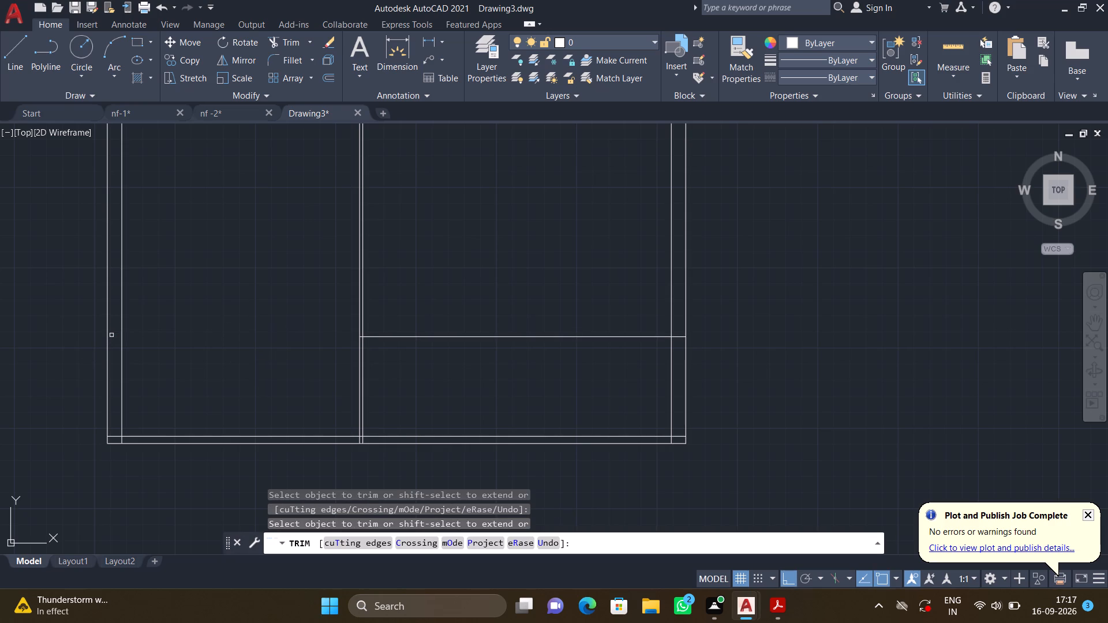
pyautogui.press('Return')
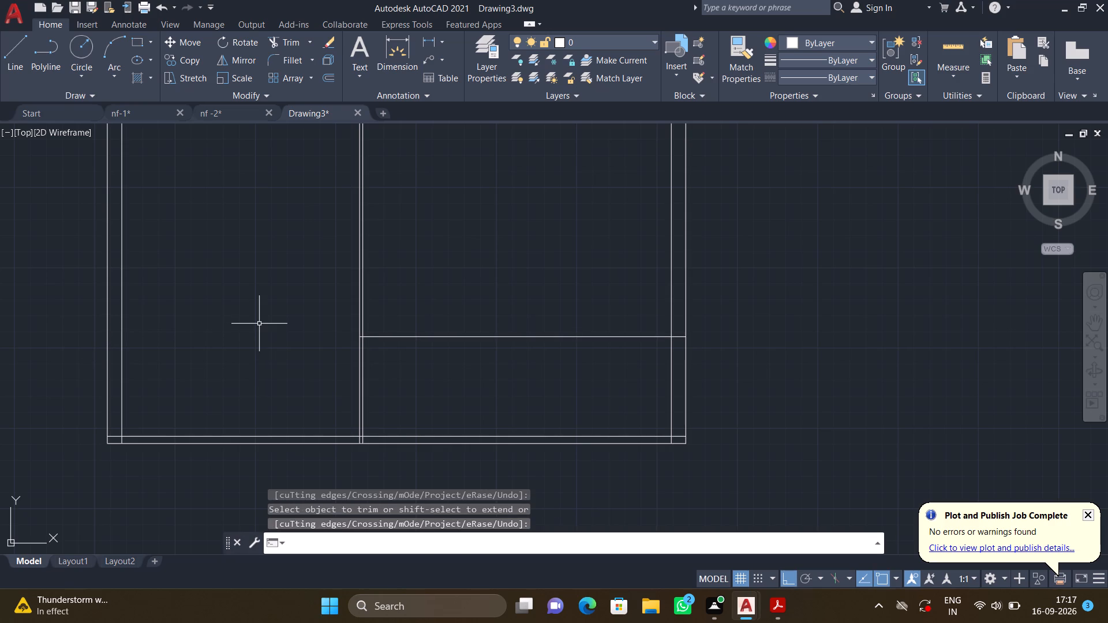
# Offset the remaining horizontal partition line 9" upward to form the wall's second face.
pyautogui.press('o')
pyautogui.press('Return')
pyautogui.write('9"')
pyautogui.press('Return')
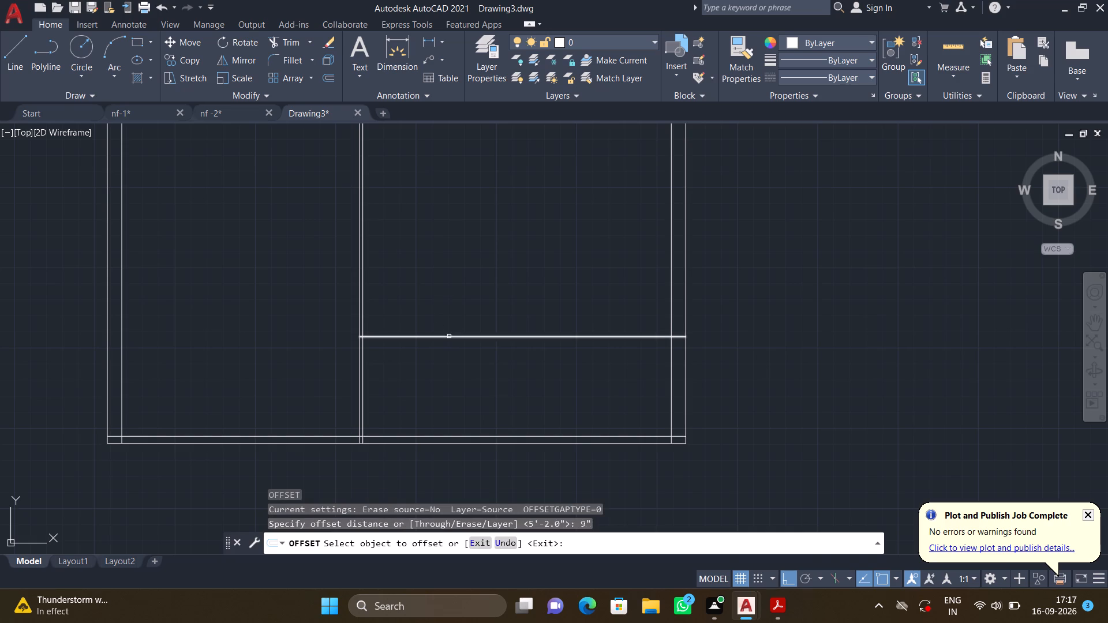
pyautogui.click(449, 336)
pyautogui.click(446, 305)
pyautogui.press('Return')
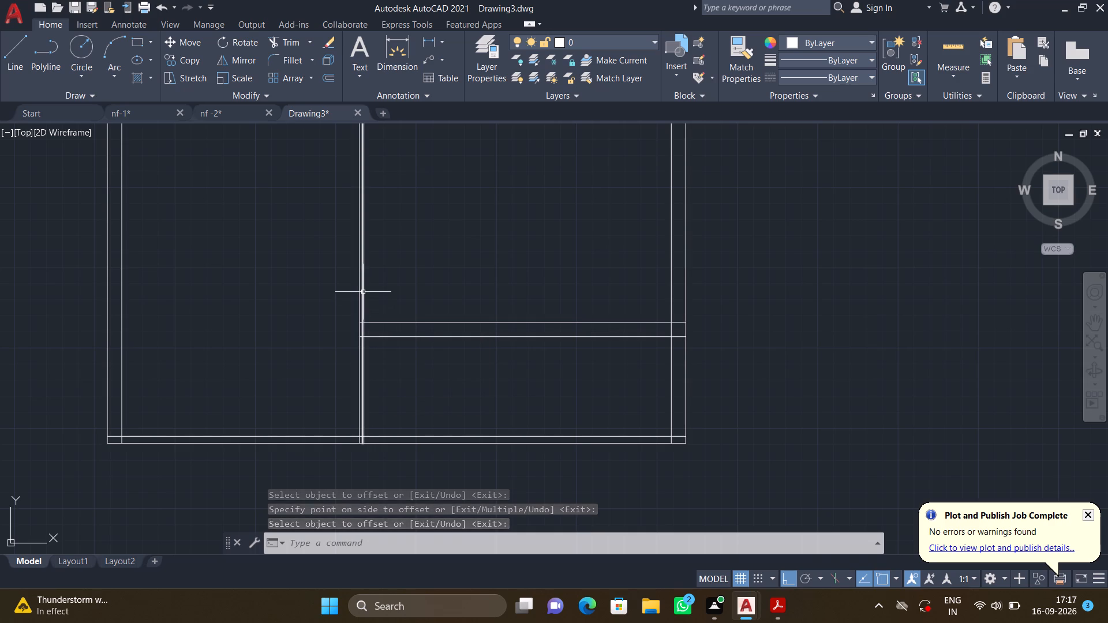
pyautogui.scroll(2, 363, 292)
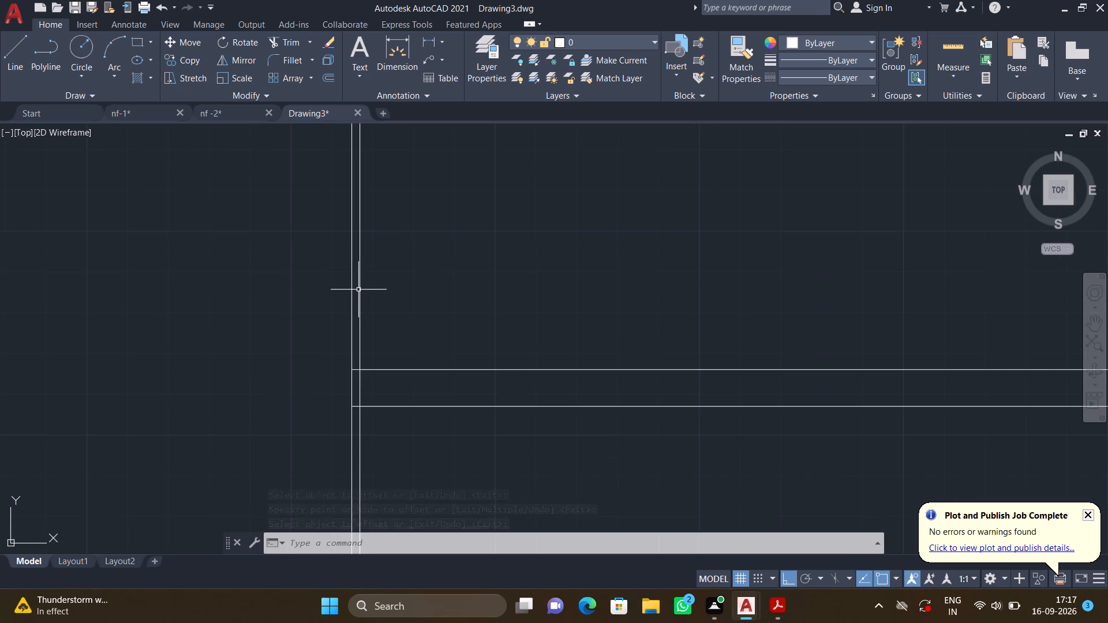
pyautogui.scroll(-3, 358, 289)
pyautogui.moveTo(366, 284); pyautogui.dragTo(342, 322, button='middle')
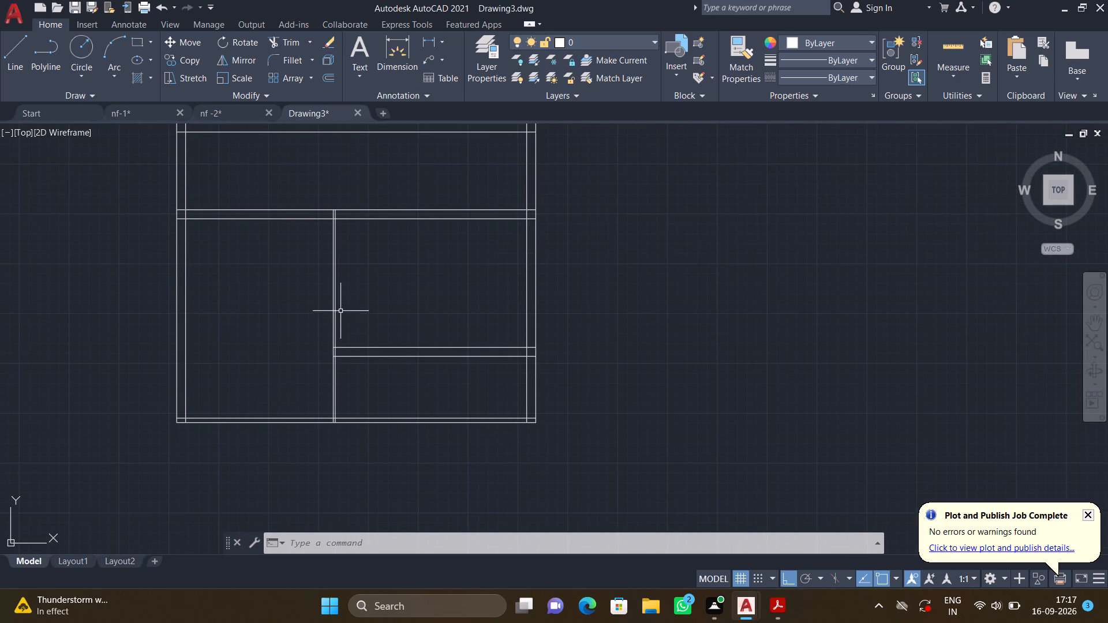
# Delete the right line of the two close vertical partition lines in the lowest walled area.
pyautogui.scroll(2, 339, 309)
pyautogui.click(325, 299)
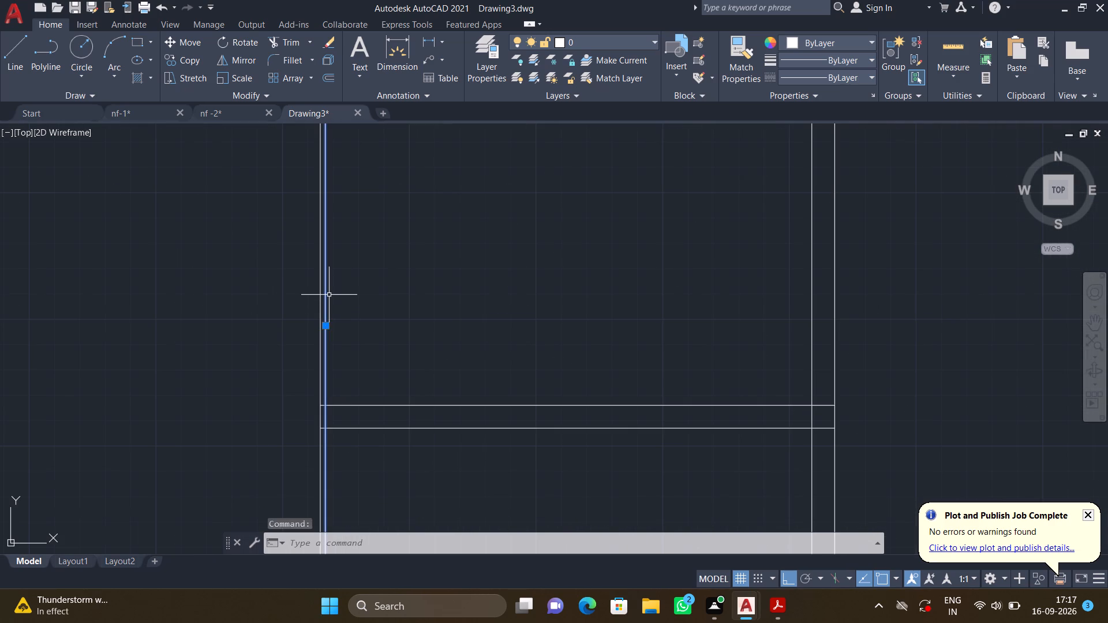
pyautogui.press('Delete')
# Offset the remaining vertical partition line 9" to the left to form the wall's second face.
pyautogui.scroll(-2, 328, 295)
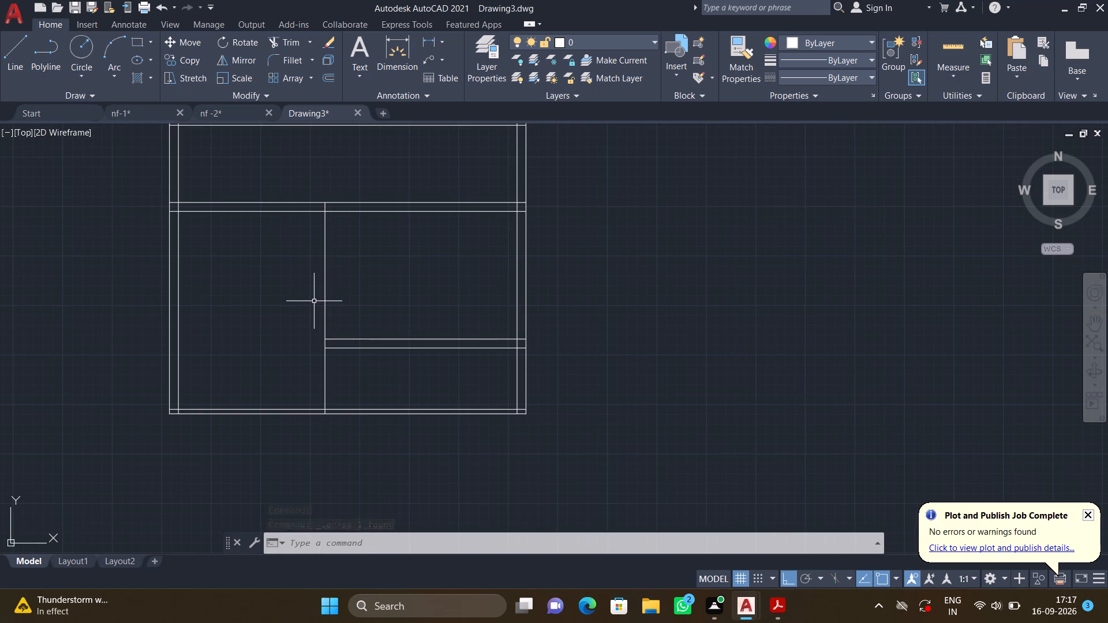
pyautogui.press('o')
pyautogui.press('Return')
pyautogui.write('9"')
pyautogui.press('Return')
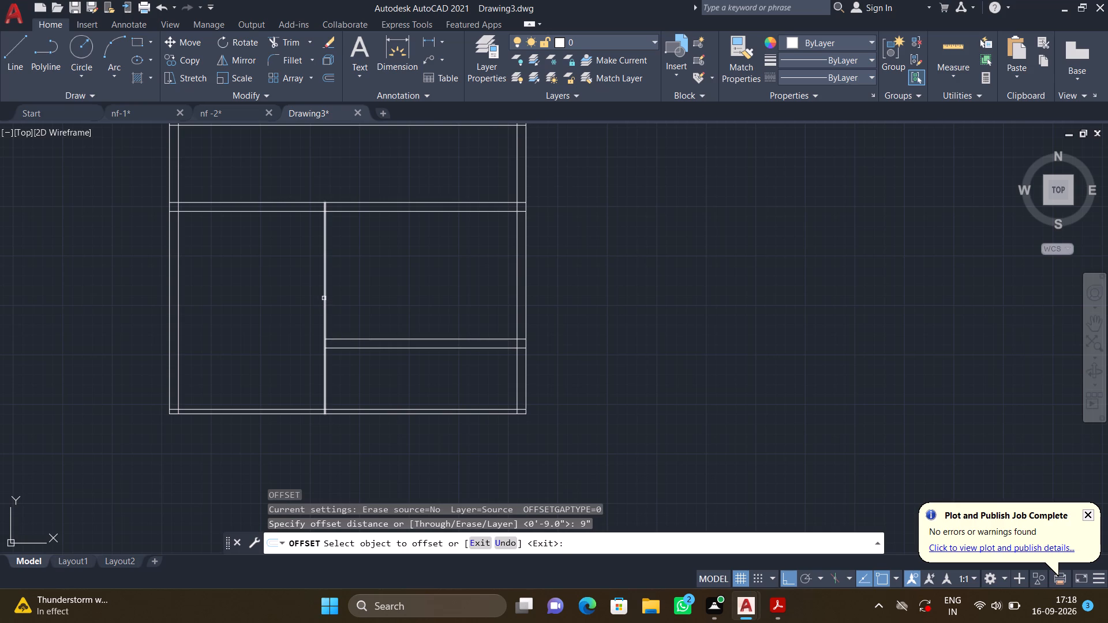
pyautogui.click(324, 298)
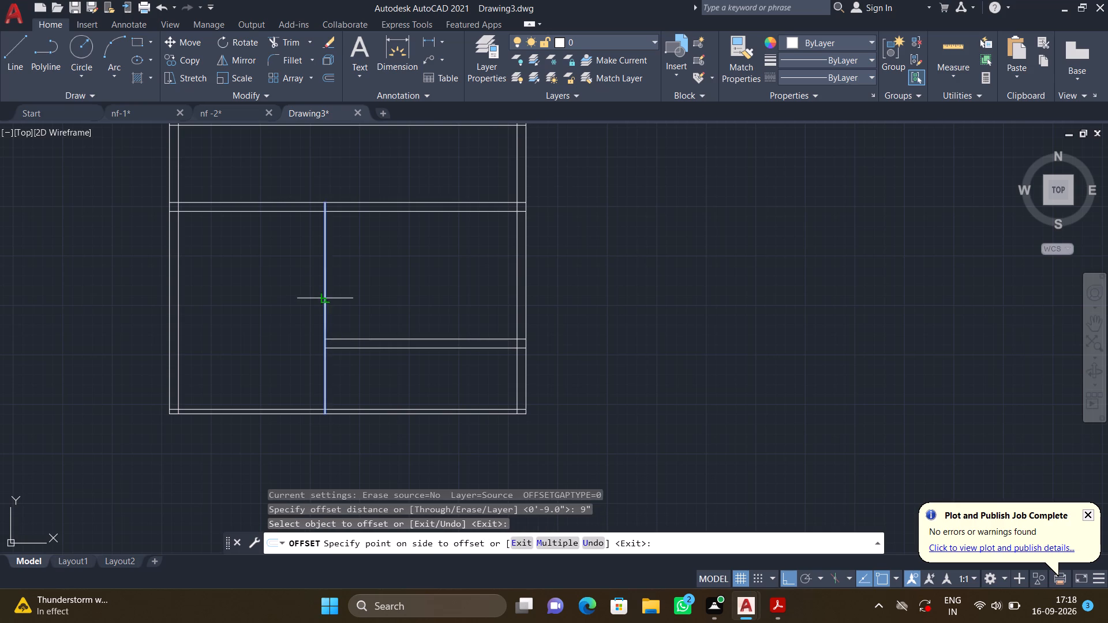
pyautogui.click(307, 301)
pyautogui.press('Return')
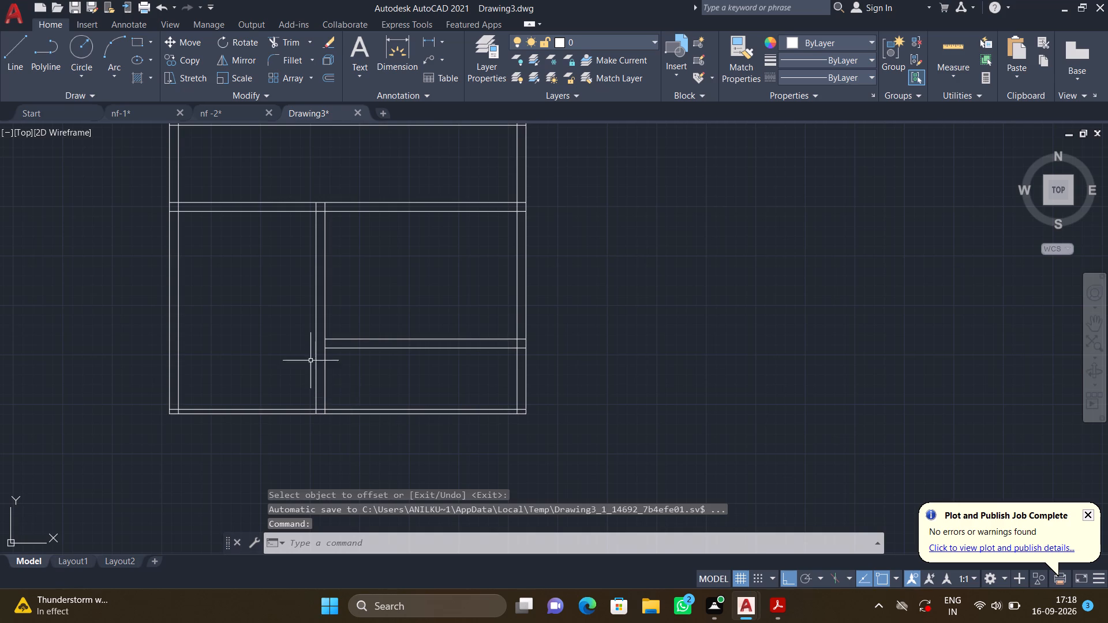
# Extend both lines of the lower horizontal partition left to the new outer face of the vertical partition.
pyautogui.scroll(3, 306, 351)
pyautogui.press('e')
pyautogui.press('x')
pyautogui.press('Return')
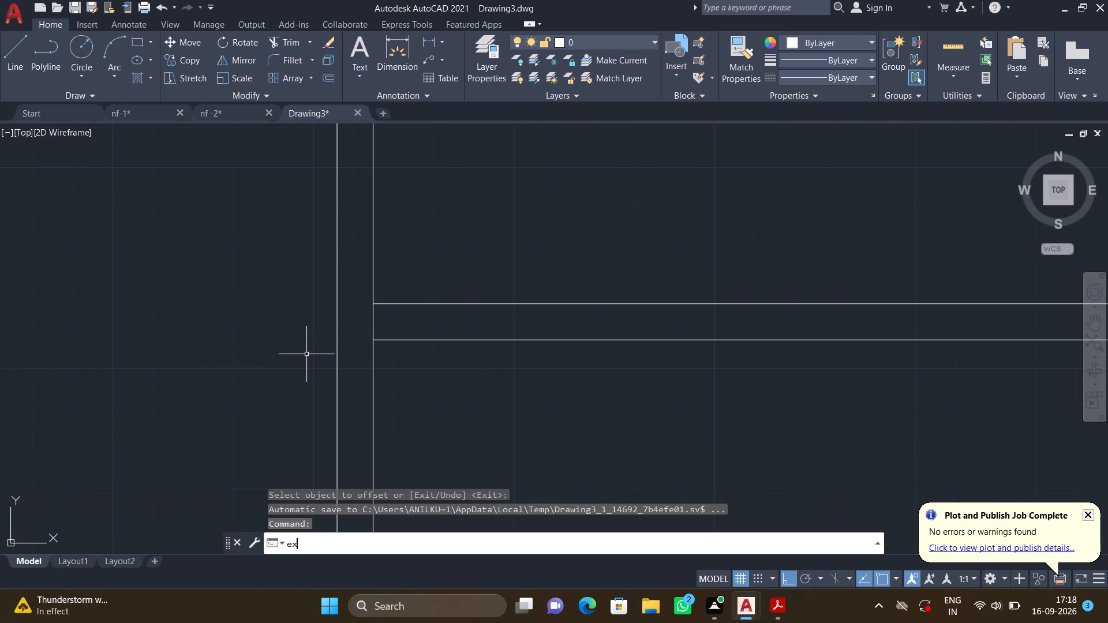
pyautogui.click(392, 340)
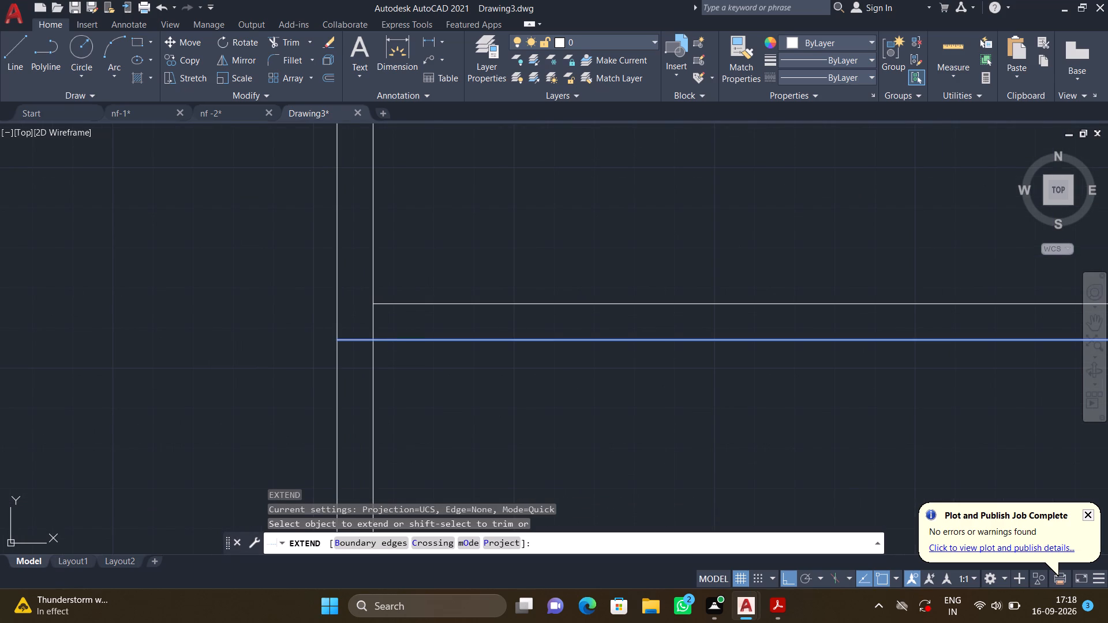
pyautogui.click(390, 305)
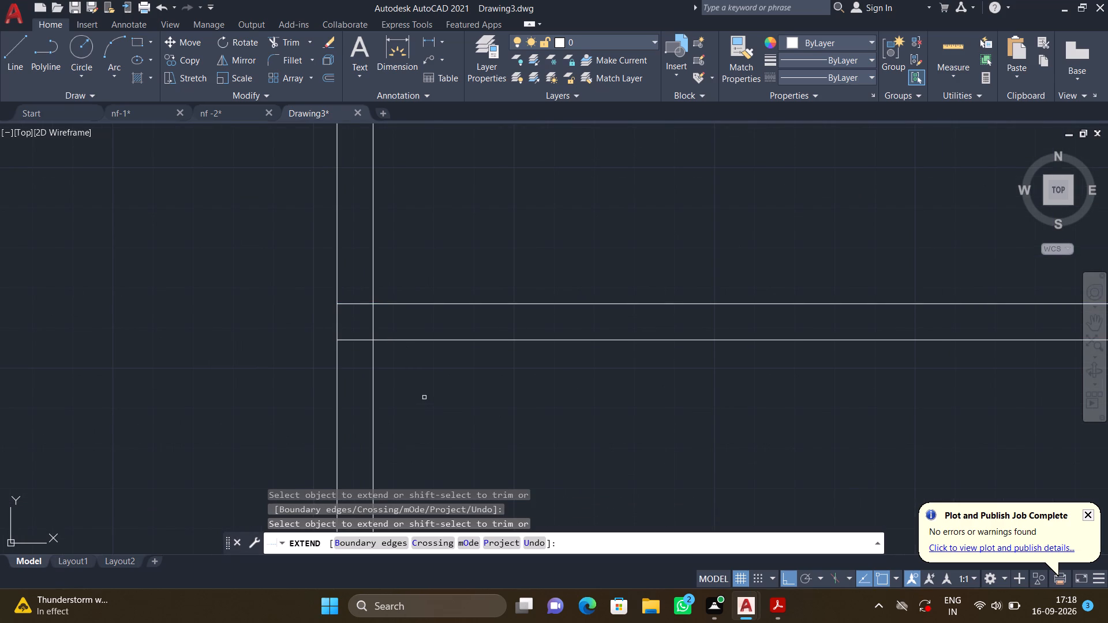
pyautogui.press('Return')
# Trim both vertical partition lines below the horizontal partition, including their short leftovers inside the bottom wall.
pyautogui.scroll(-3, 426, 395)
pyautogui.moveTo(433, 408); pyautogui.dragTo(399, 291, button='middle')
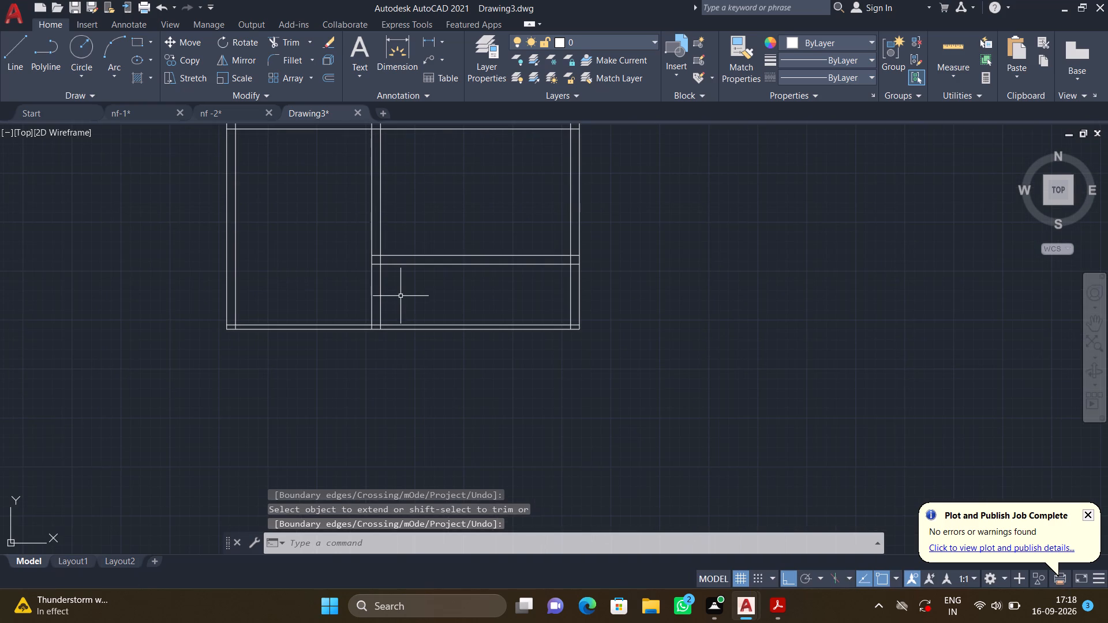
pyautogui.write('tr')
pyautogui.press('Return')
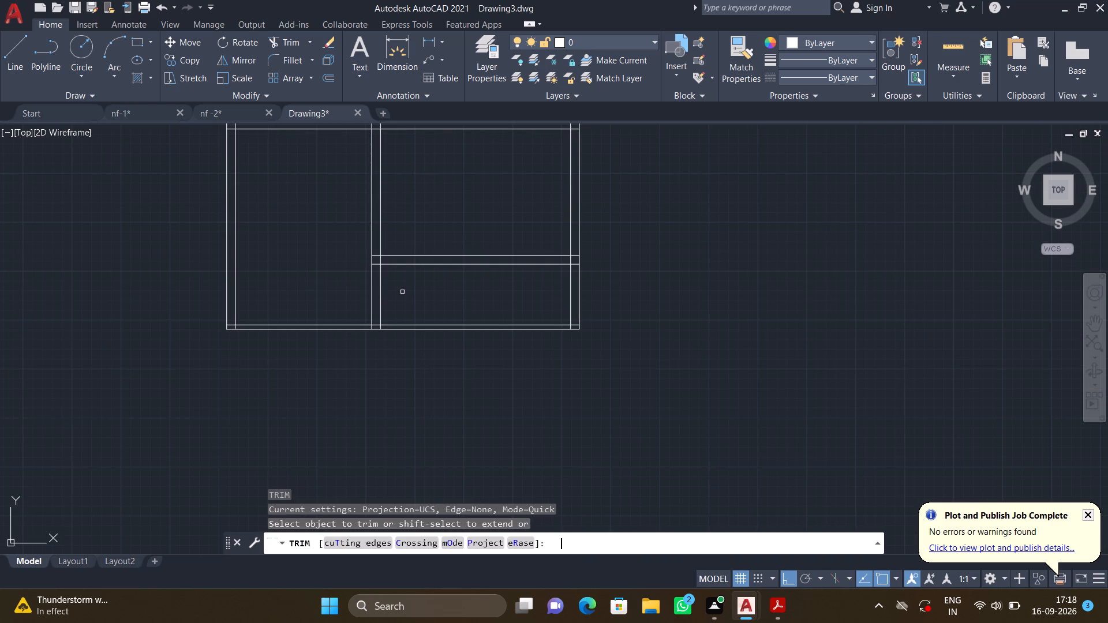
pyautogui.click(344, 294)
pyautogui.click(398, 288)
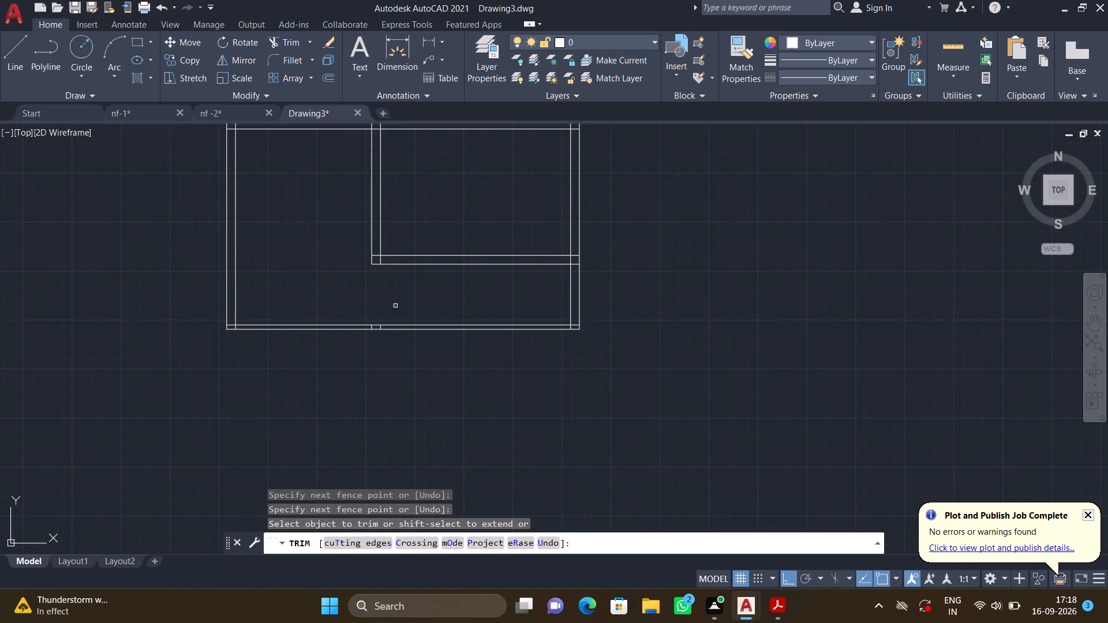
pyautogui.scroll(3, 373, 324)
pyautogui.click(347, 336)
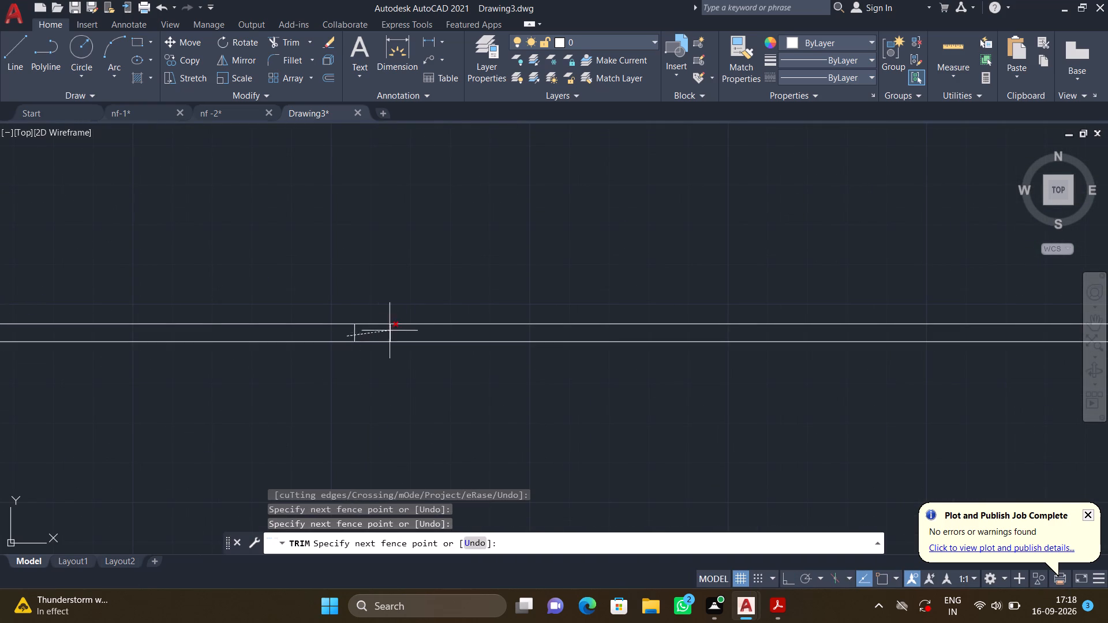
pyautogui.click(415, 329)
pyautogui.press('Return')
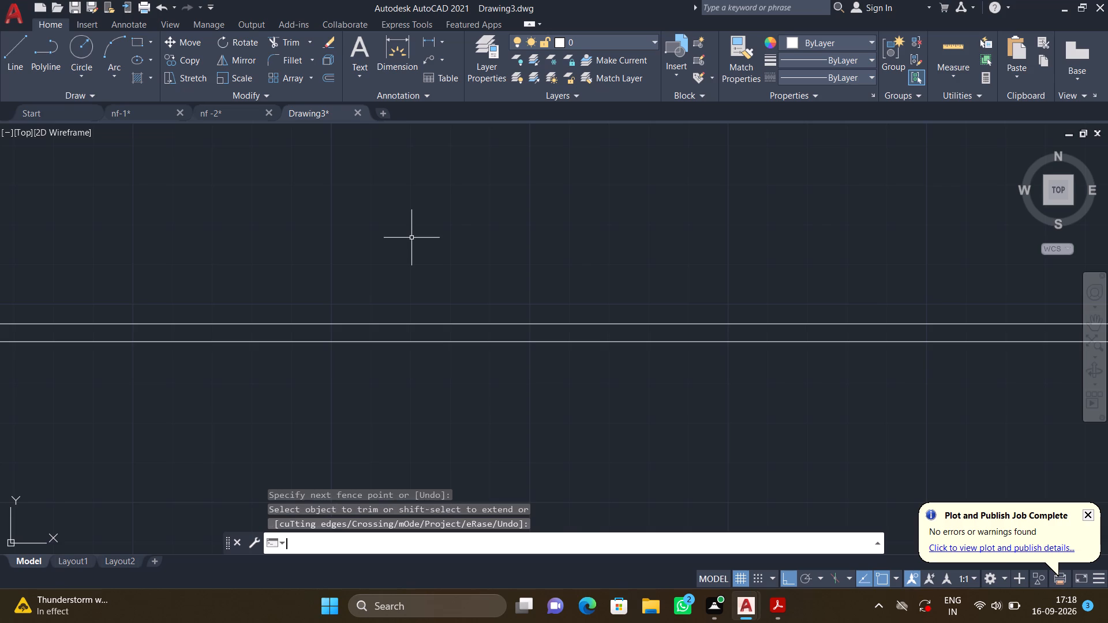
# Extend the vertical partition's right line down to the inner line of the bottom wall.
pyautogui.scroll(-2, 410, 237)
pyautogui.moveTo(409, 235); pyautogui.dragTo(407, 269, button='middle')
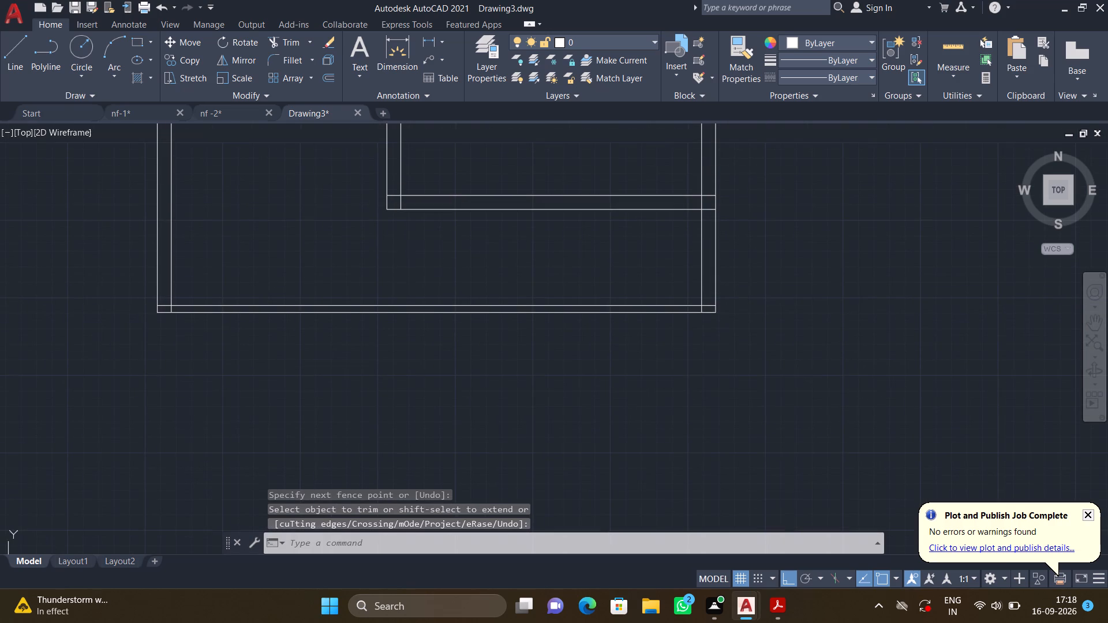
pyautogui.moveTo(399, 219); pyautogui.dragTo(414, 310, button='middle')
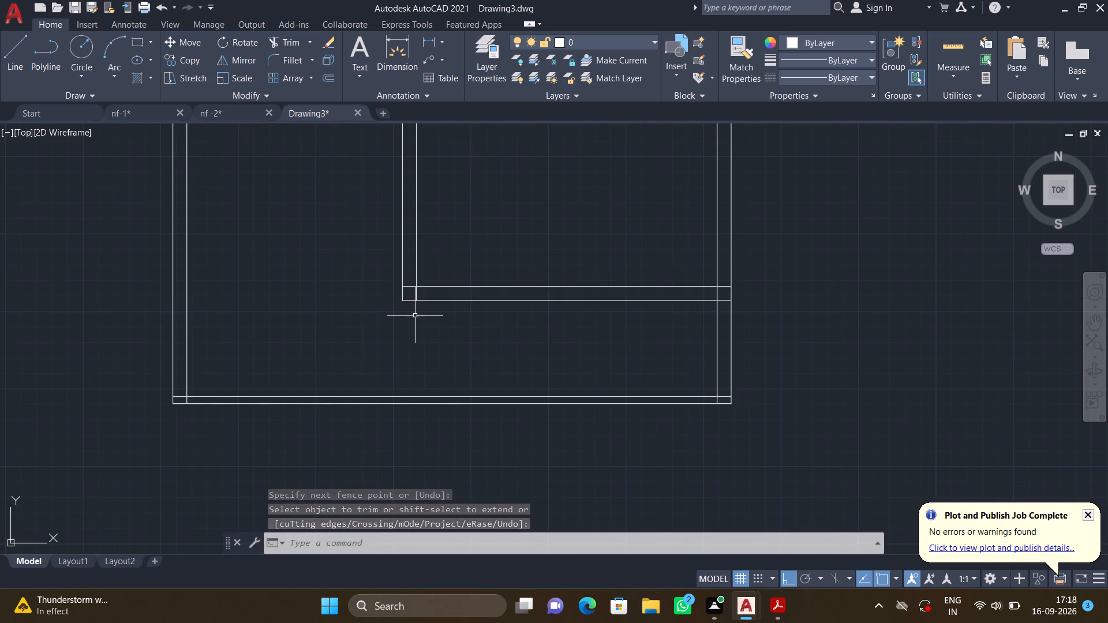
pyautogui.scroll(-1, 442, 344)
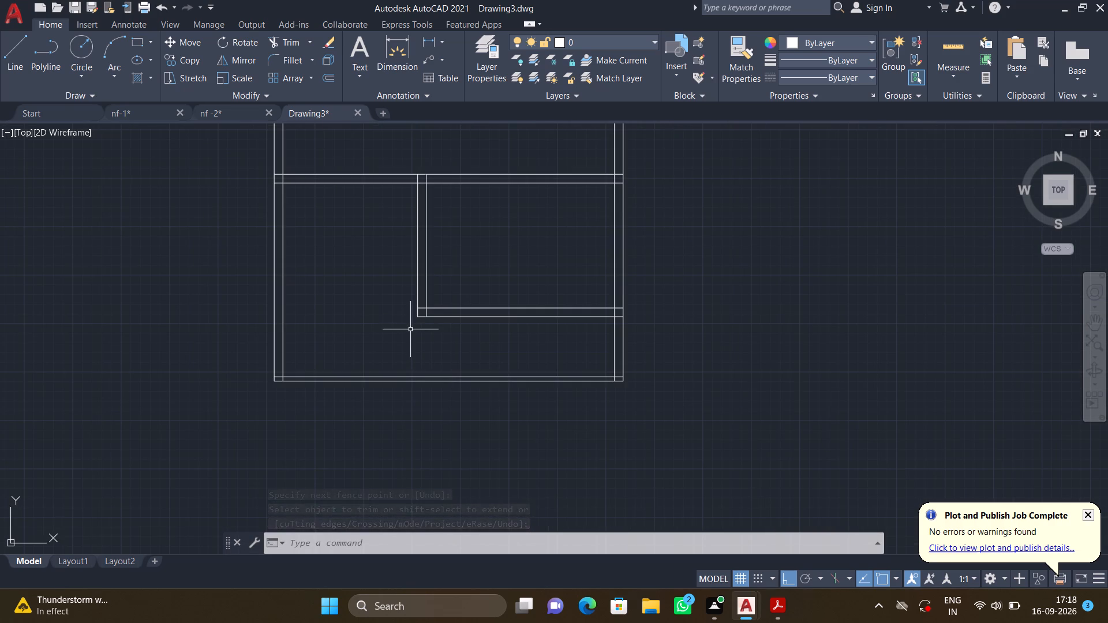
pyautogui.write('ex')
pyautogui.press('Return')
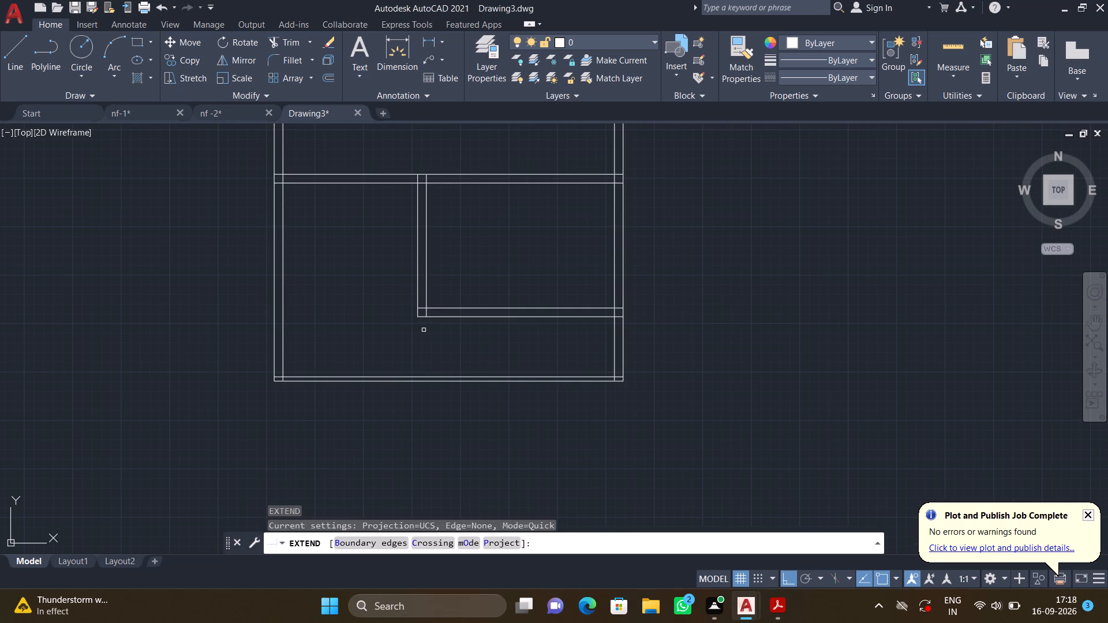
pyautogui.scroll(2, 424, 323)
pyautogui.click(423, 291)
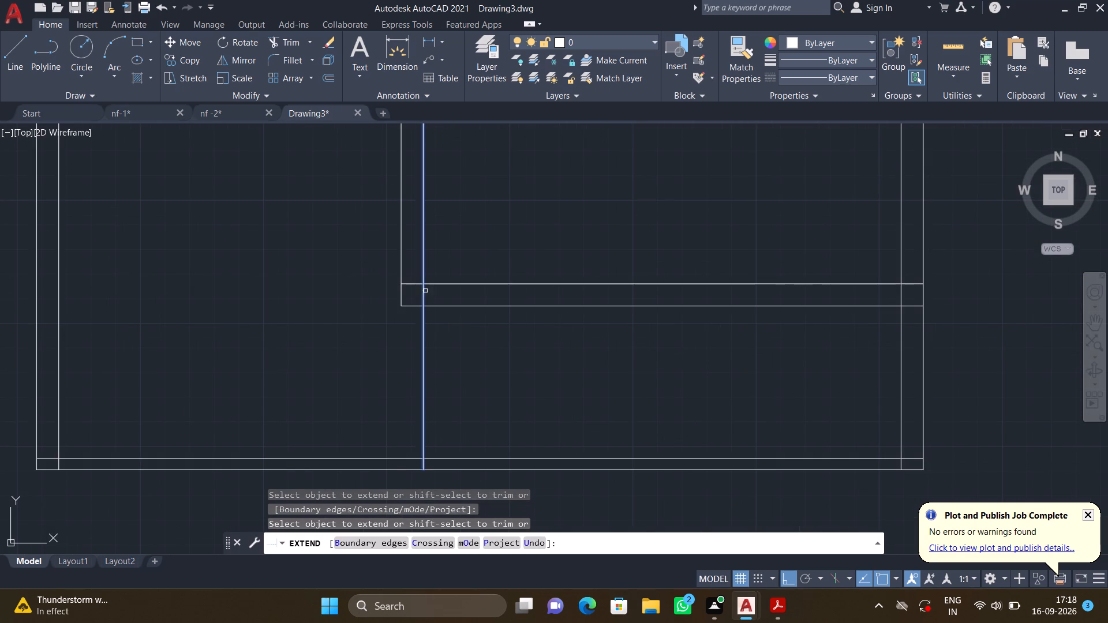
pyautogui.press('Return')
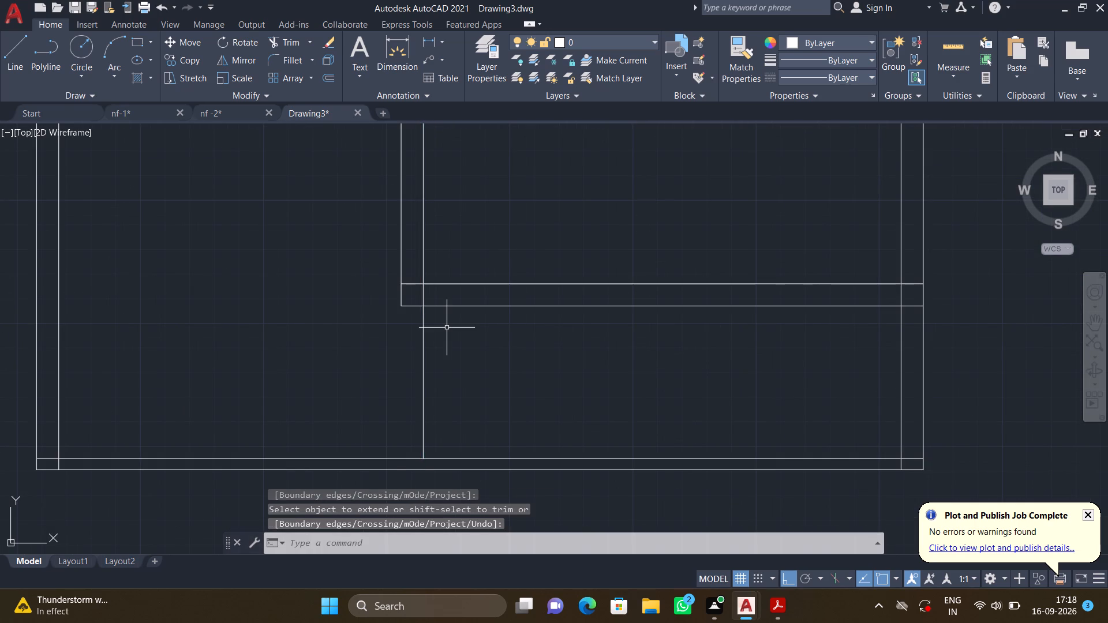
# Trim the upper line of the horizontal partition between the two vertical partition faces to open the wall corner.
pyautogui.scroll(3, 413, 284)
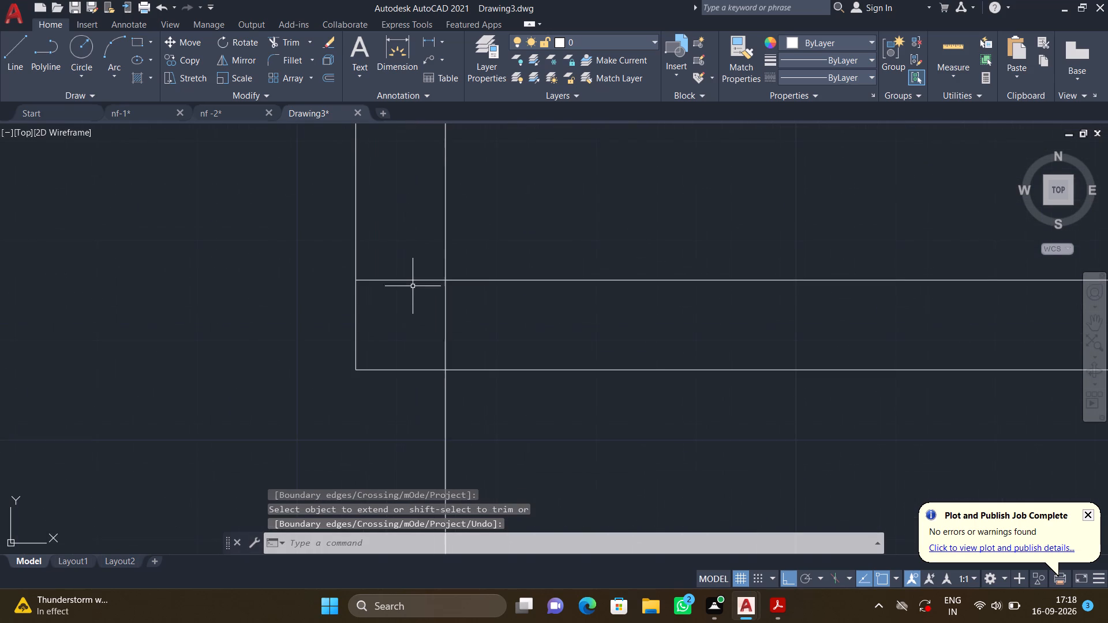
pyautogui.write('tr')
pyautogui.press('Return')
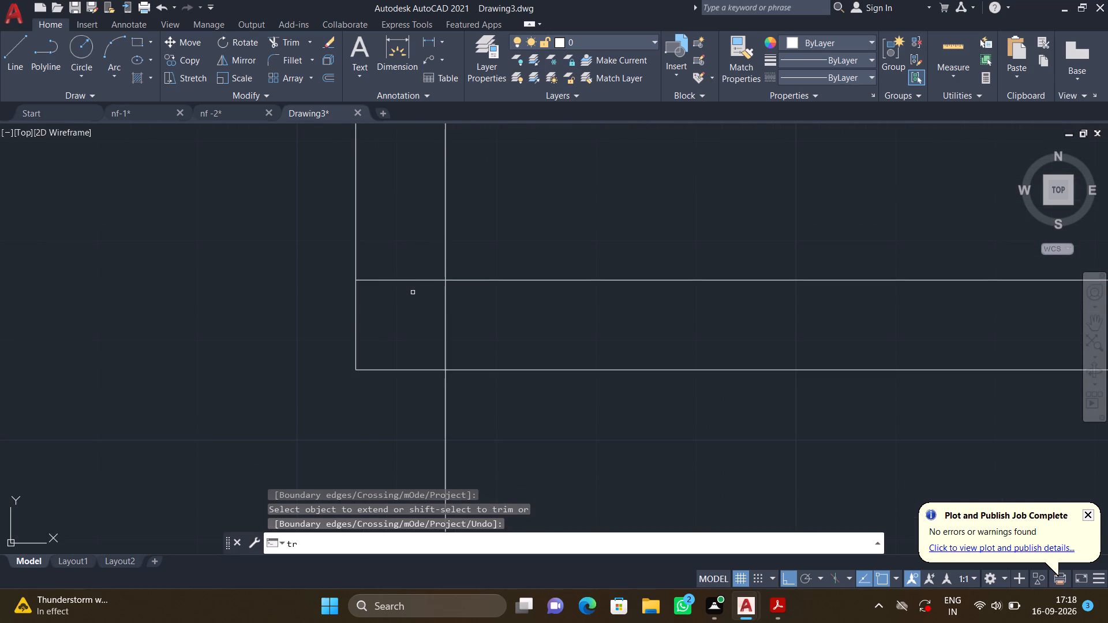
pyautogui.click(391, 265)
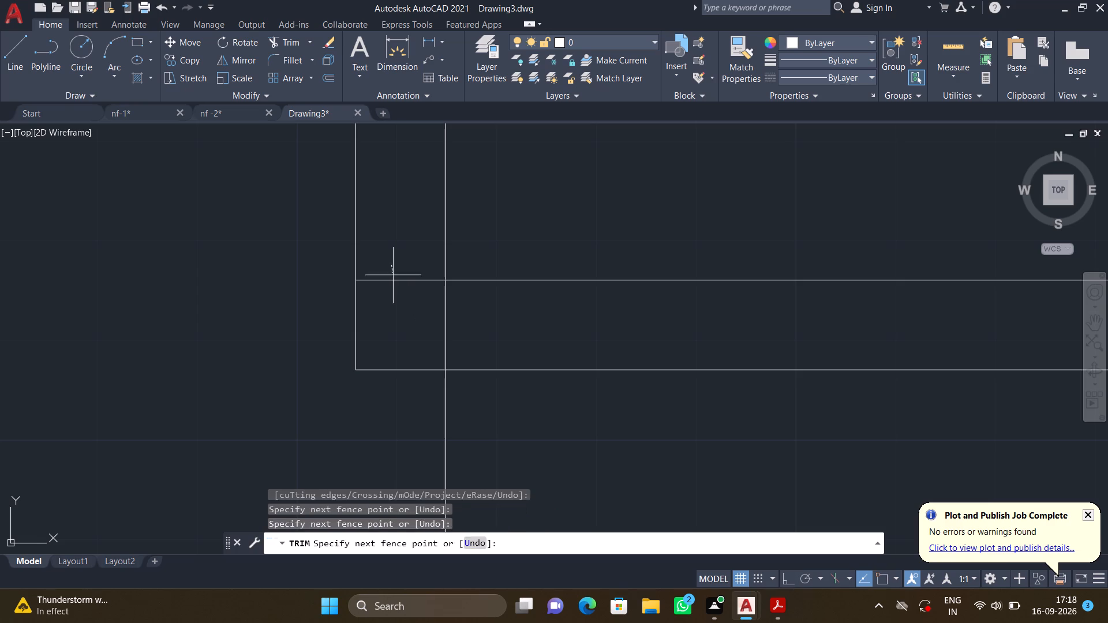
pyautogui.click(401, 306)
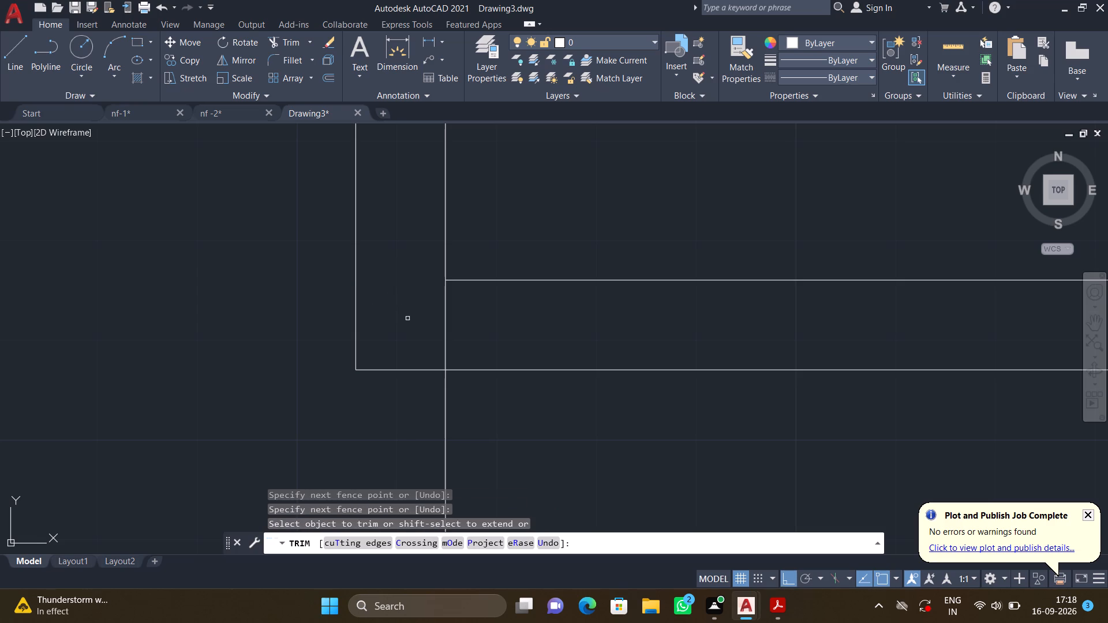
pyautogui.press('Return')
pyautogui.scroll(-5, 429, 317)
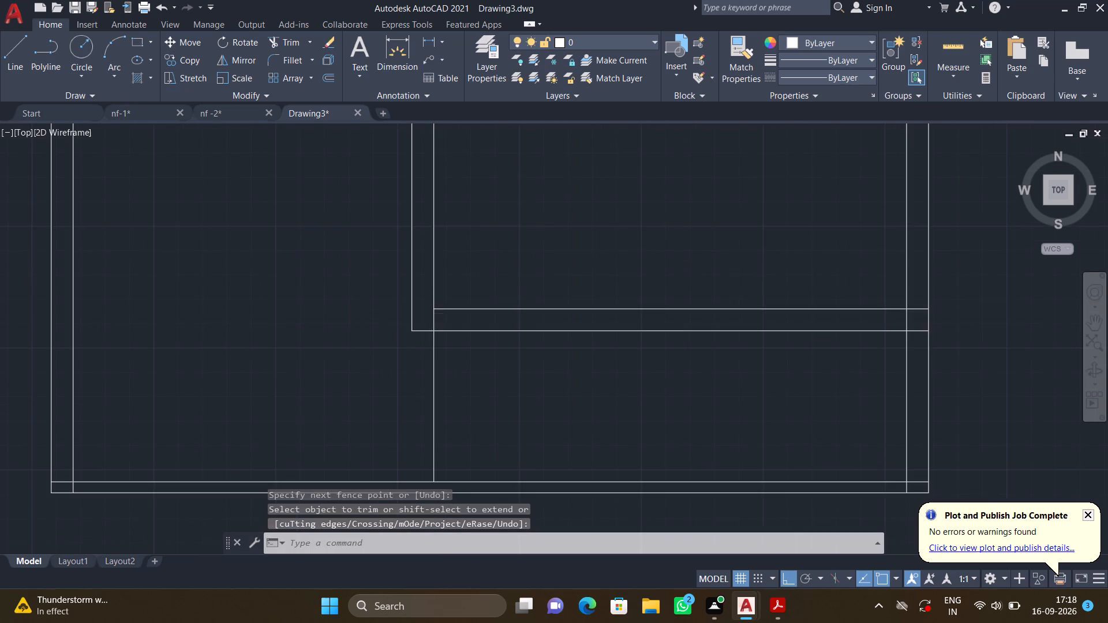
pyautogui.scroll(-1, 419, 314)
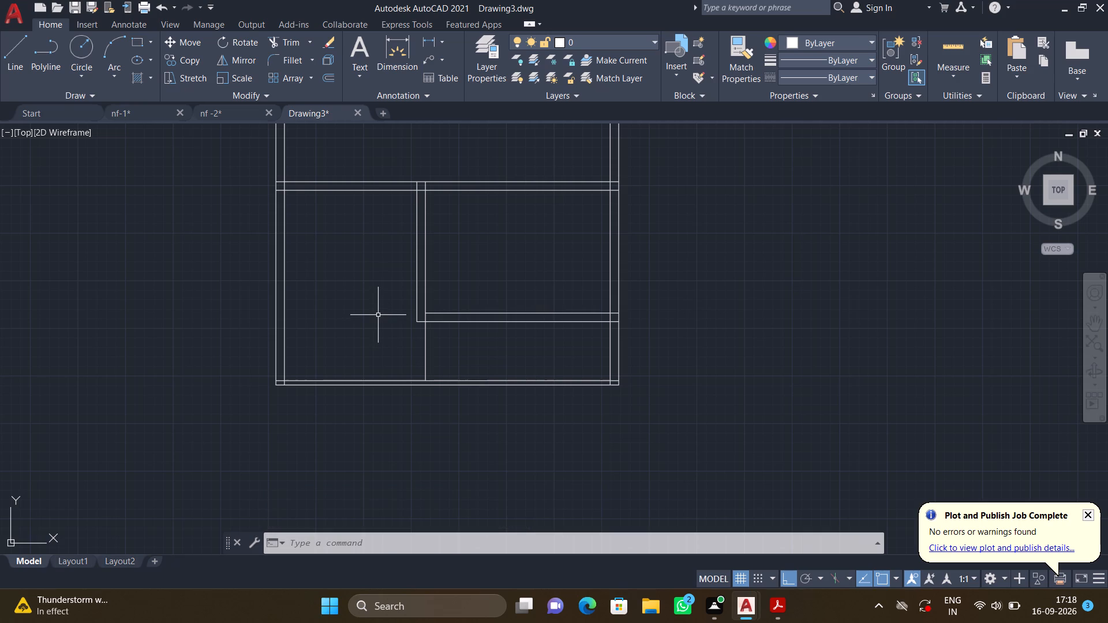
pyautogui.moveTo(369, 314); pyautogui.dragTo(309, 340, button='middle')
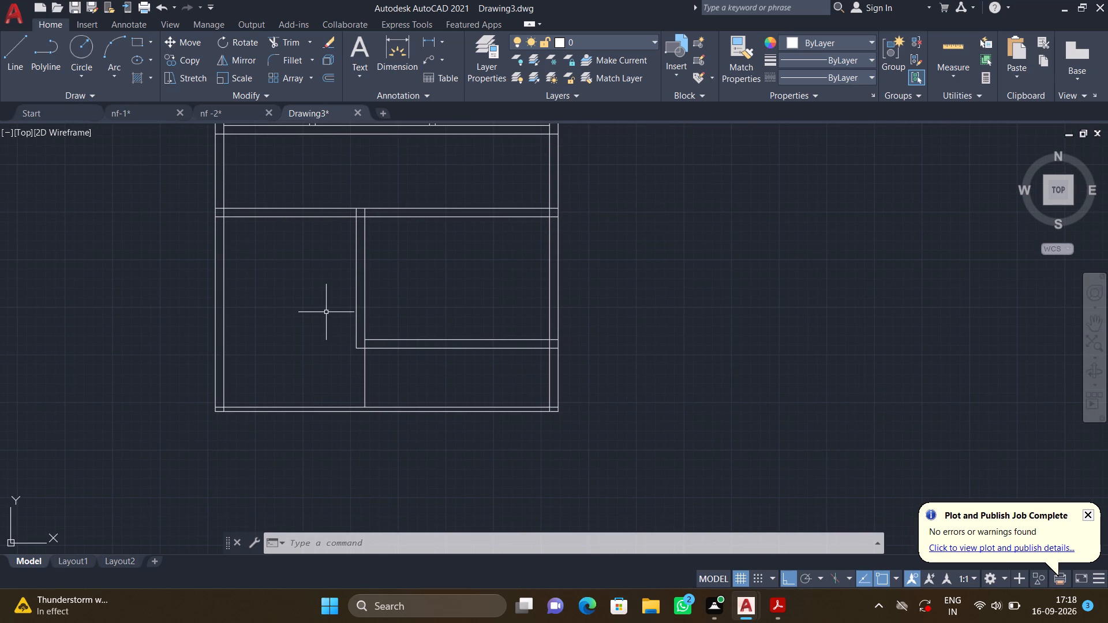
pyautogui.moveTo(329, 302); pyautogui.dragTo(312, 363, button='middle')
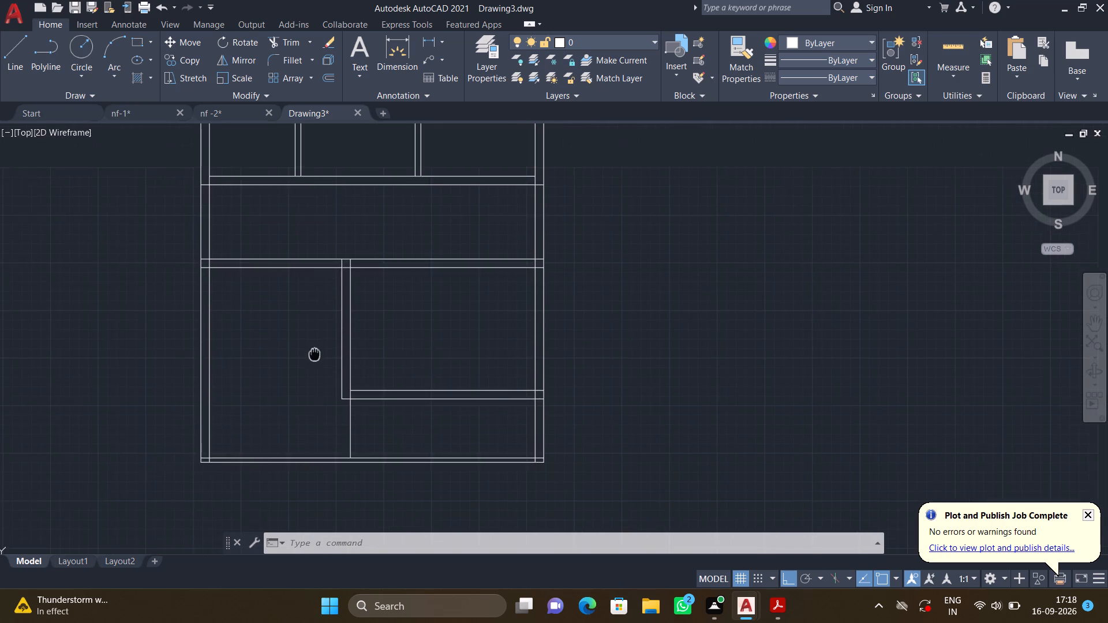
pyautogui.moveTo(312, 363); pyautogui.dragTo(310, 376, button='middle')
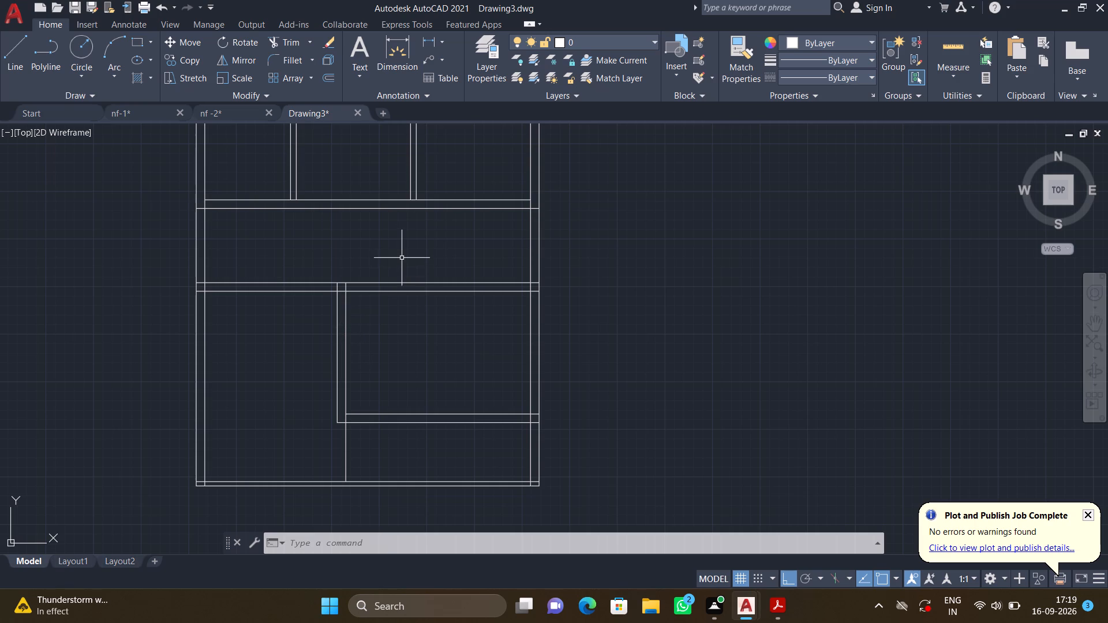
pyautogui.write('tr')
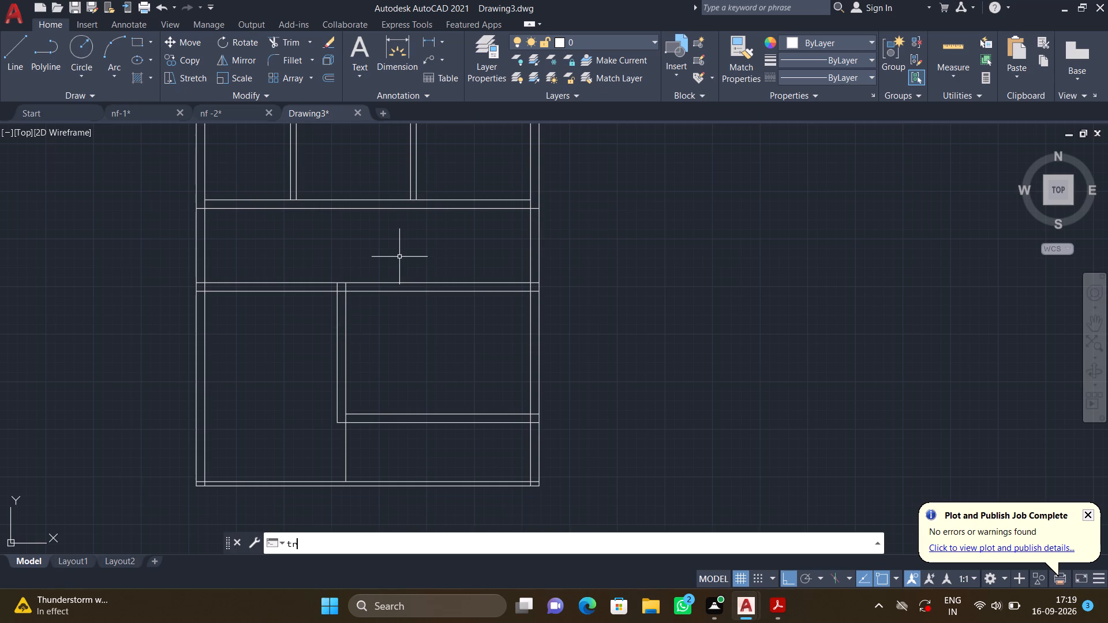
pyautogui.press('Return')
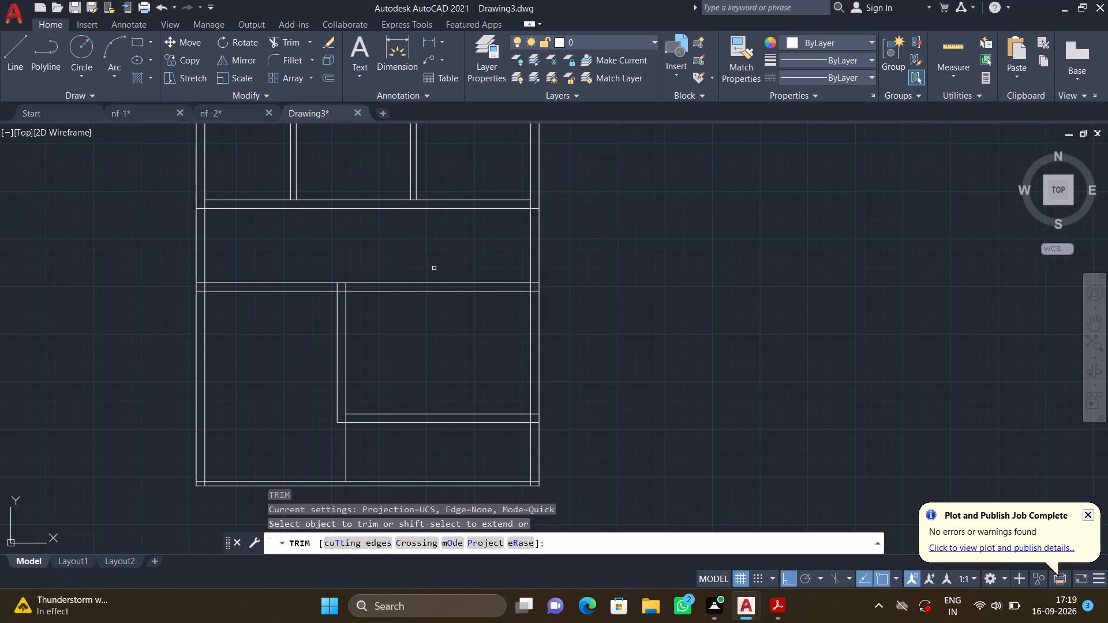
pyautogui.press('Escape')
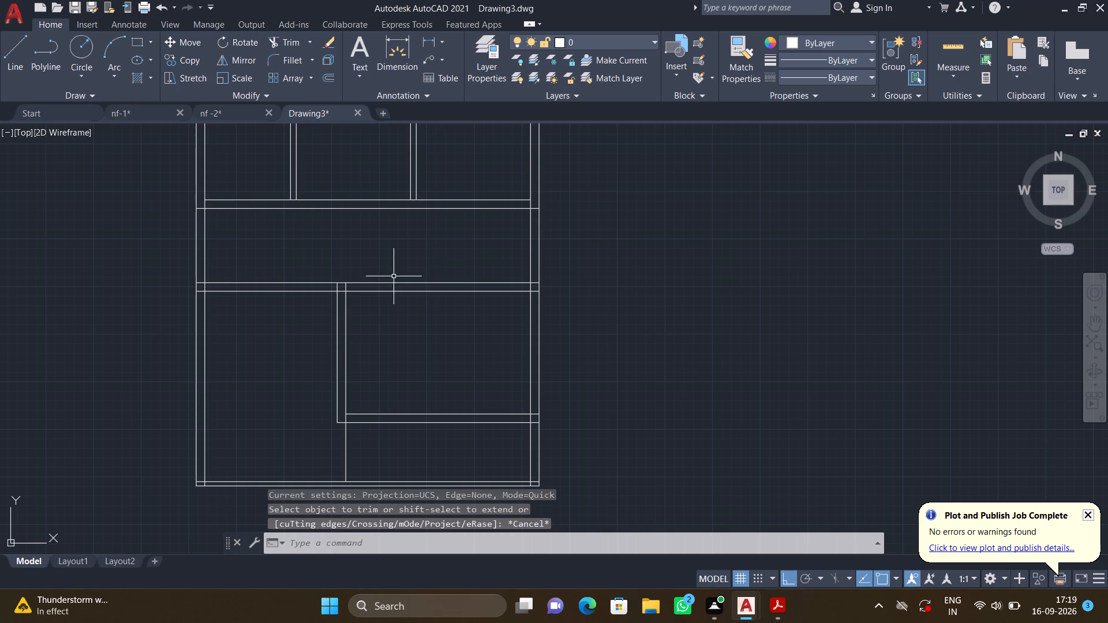
# Extend the vertical partition's right line upward across the middle area to the upper line of the wall above.
pyautogui.write('ex')
pyautogui.press('Return')
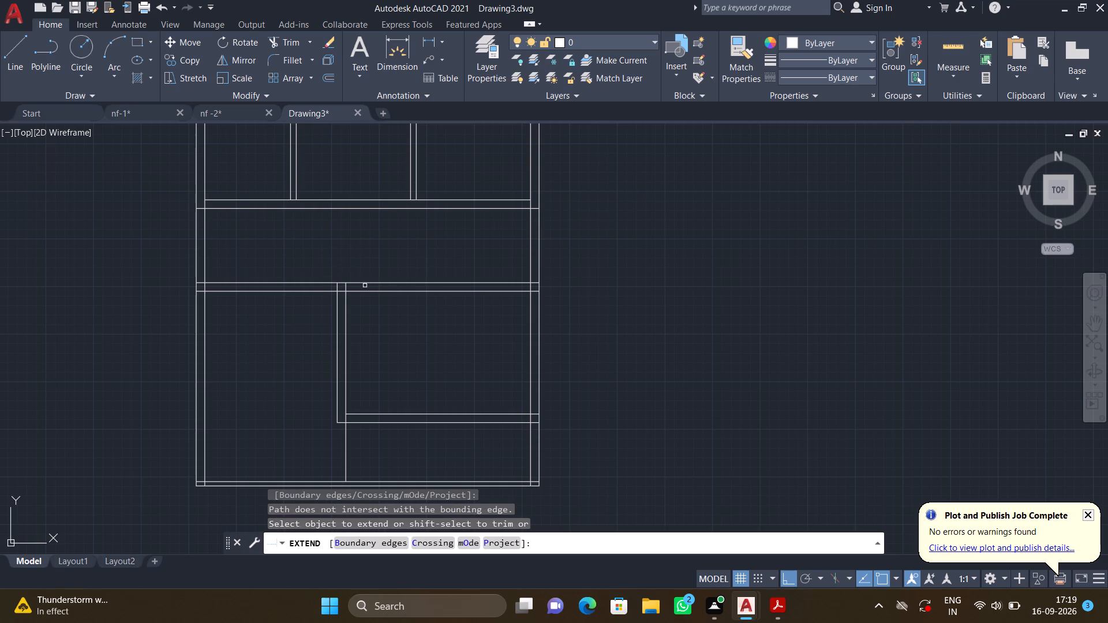
pyautogui.click(345, 291)
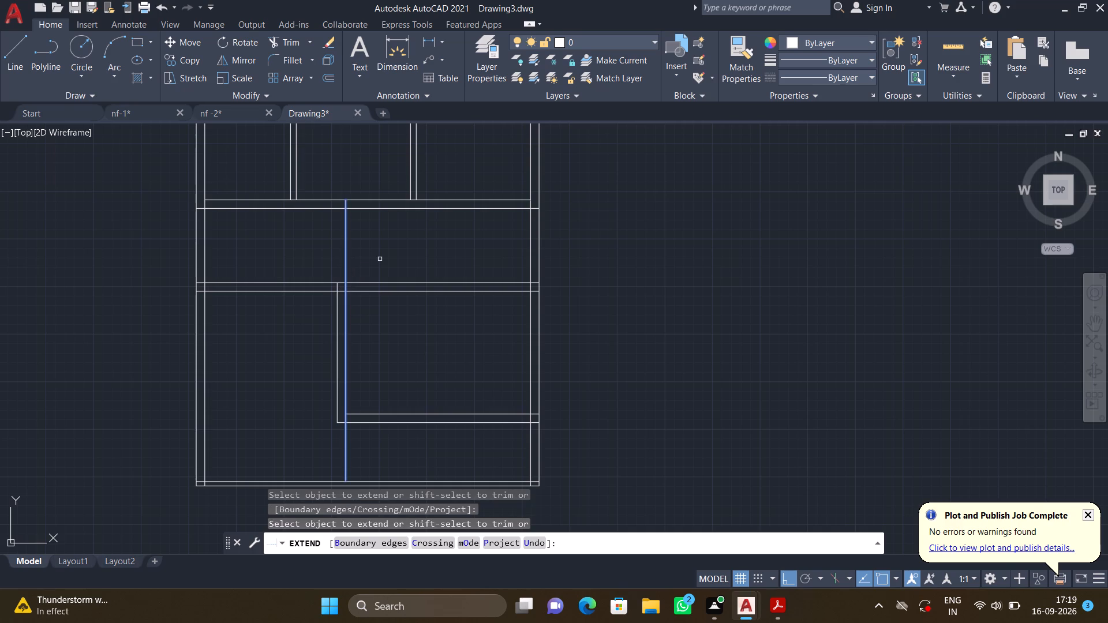
pyautogui.click(345, 224)
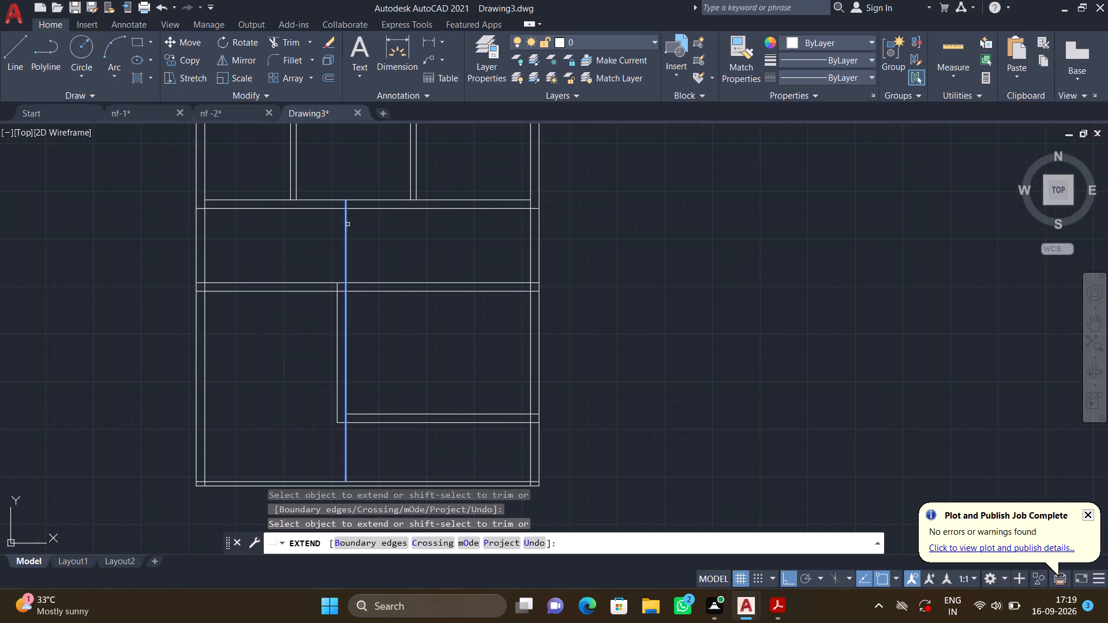
pyautogui.press('Return')
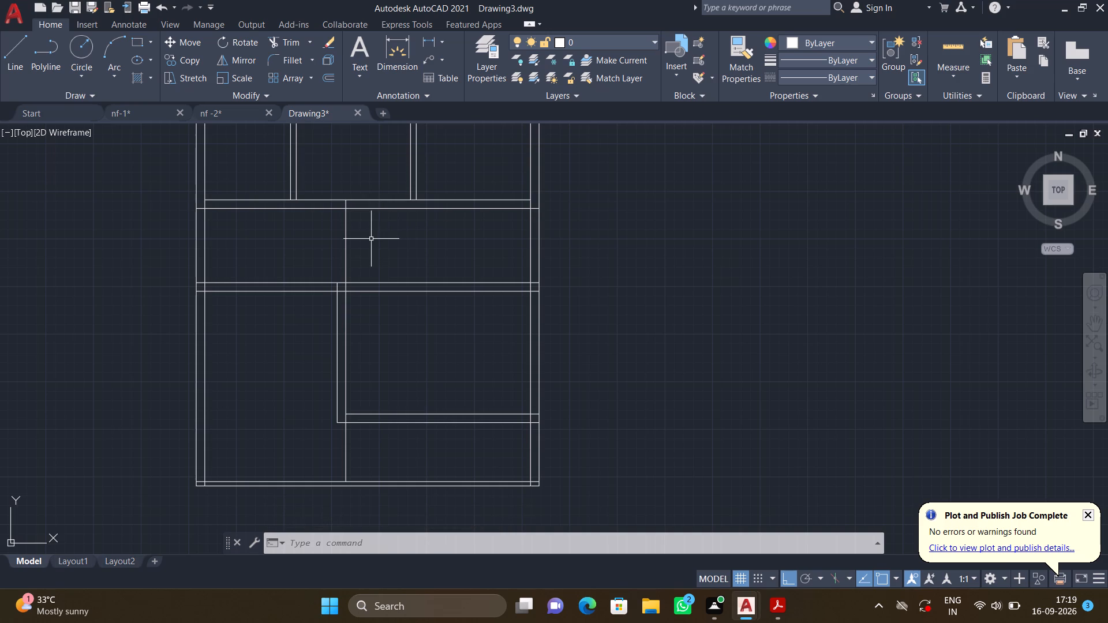
# Offset the extended vertical partition line 9" toward the right side of the plan.
pyautogui.press('o')
pyautogui.press('Return')
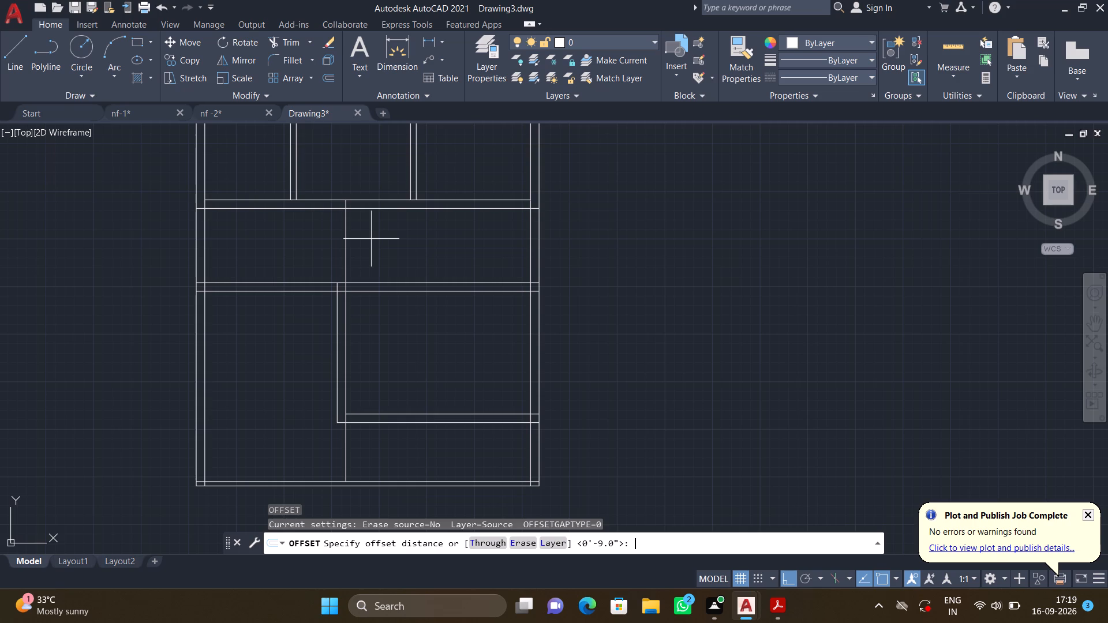
pyautogui.press('9')
pyautogui.hotkey('shift', '"')
pyautogui.press('Return')
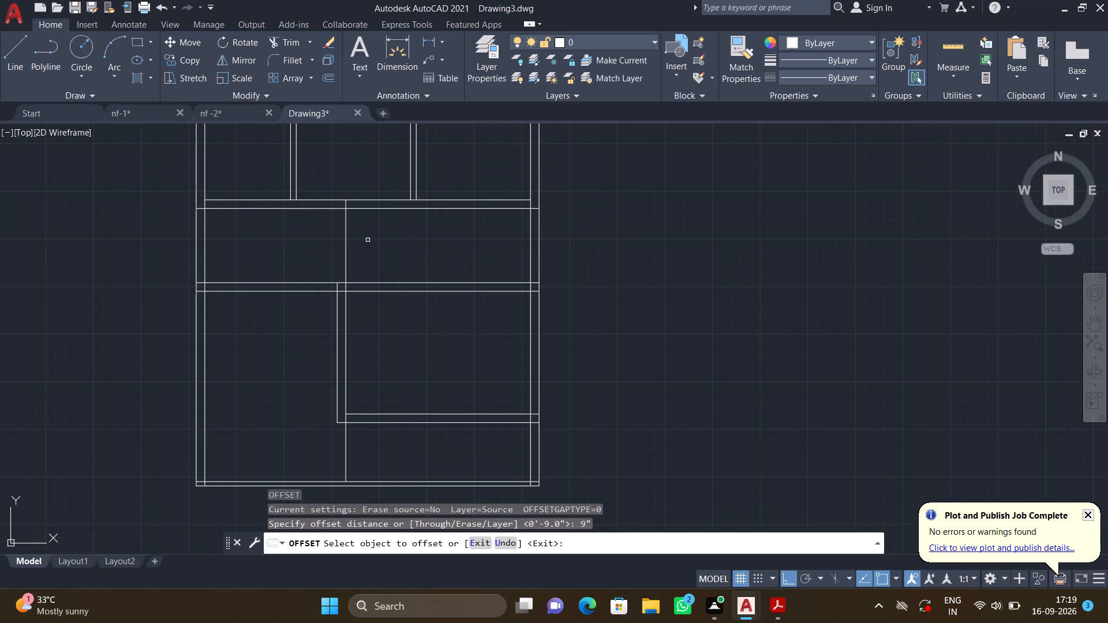
pyautogui.click(345, 231)
pyautogui.click(395, 249)
pyautogui.press('Return')
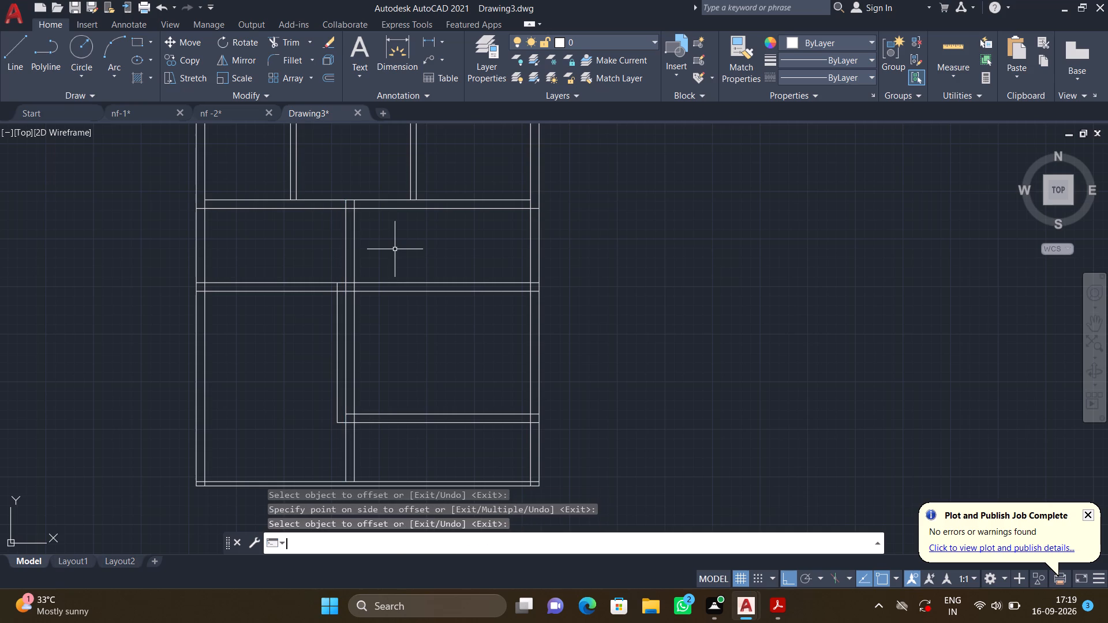
# Trim the new vertical offset line below the lower horizontal partition, down to the bottom wall.
pyautogui.moveTo(355, 402); pyautogui.dragTo(355, 325, button='middle')
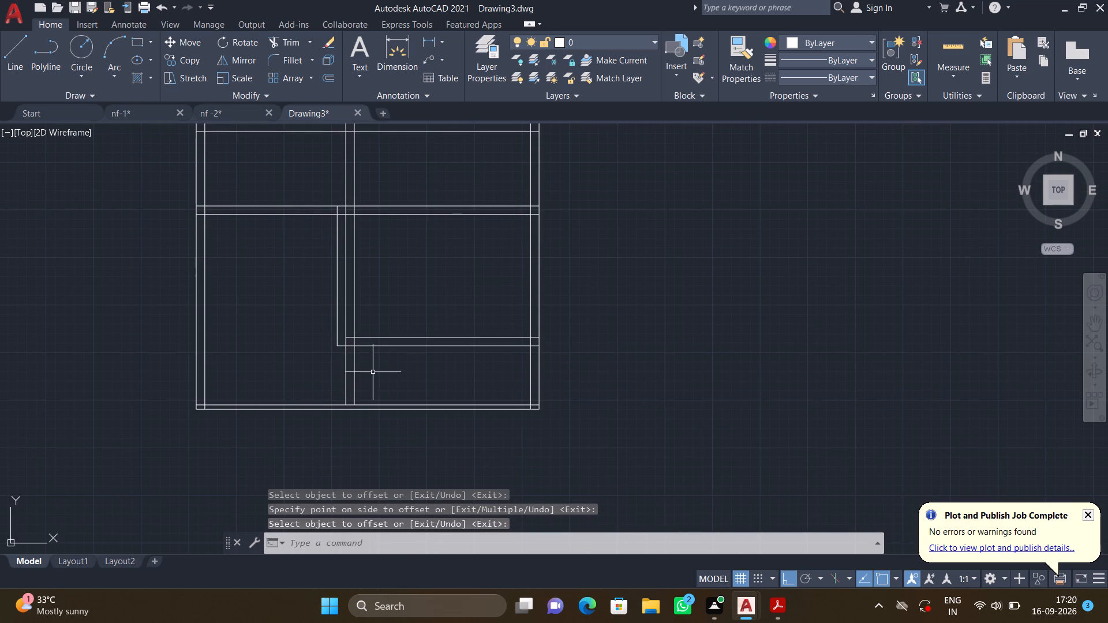
pyautogui.scroll(2, 370, 371)
pyautogui.write('tr')
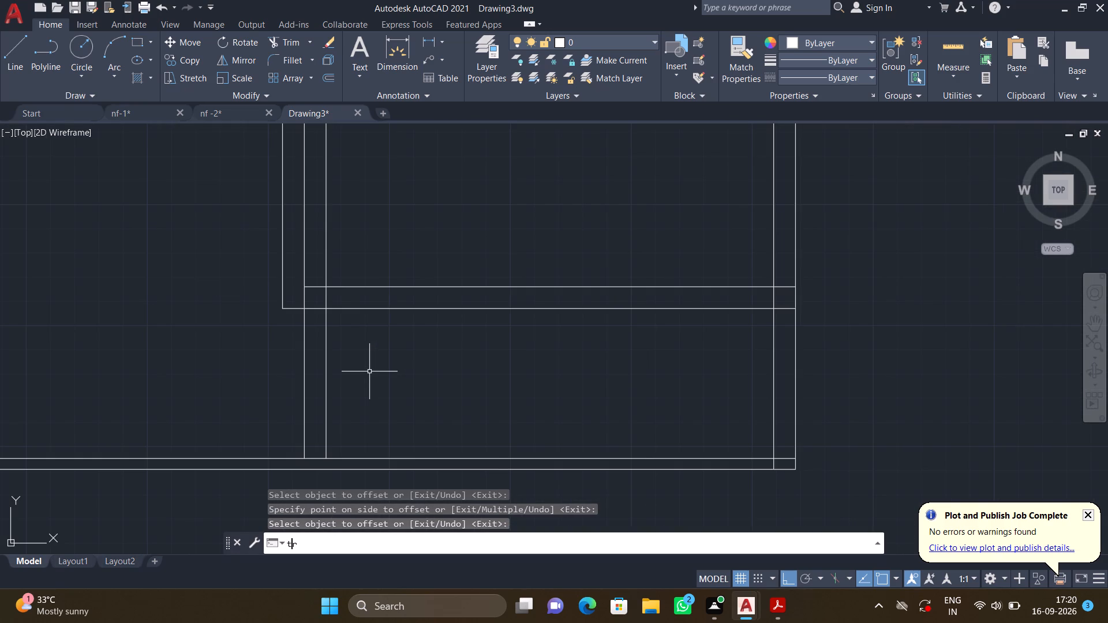
pyautogui.press('Return')
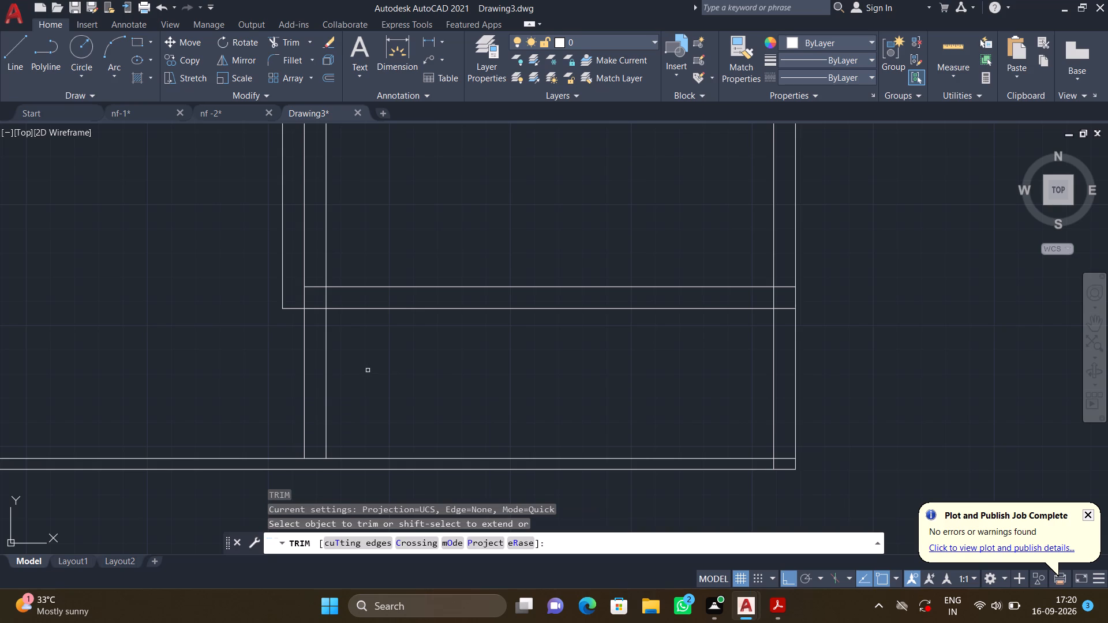
pyautogui.click(368, 370)
pyautogui.click(324, 364)
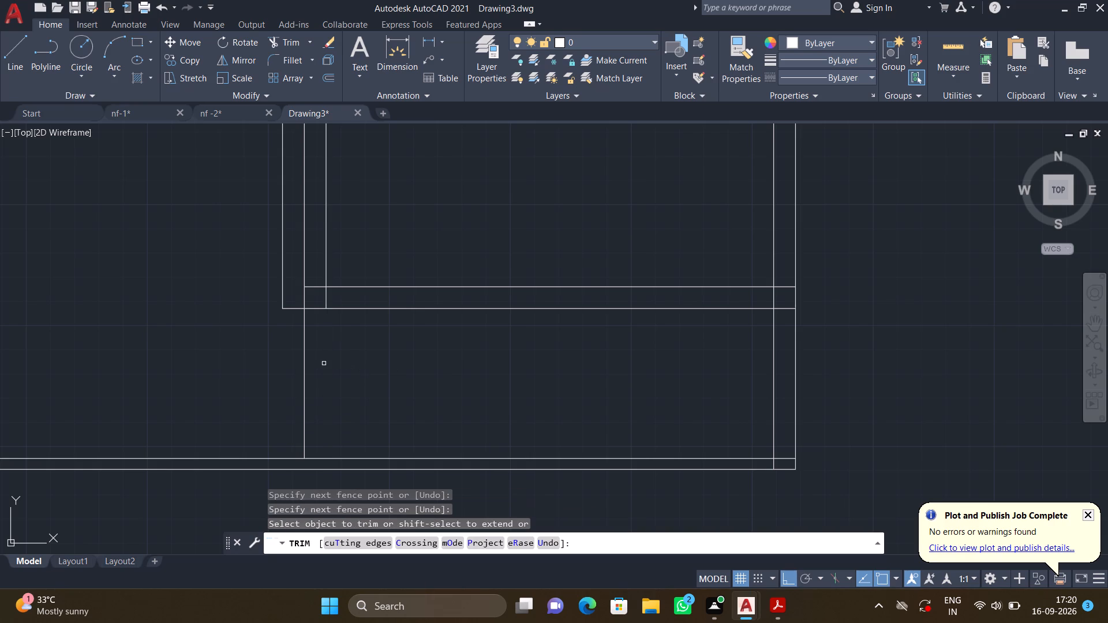
pyautogui.scroll(-2, 328, 362)
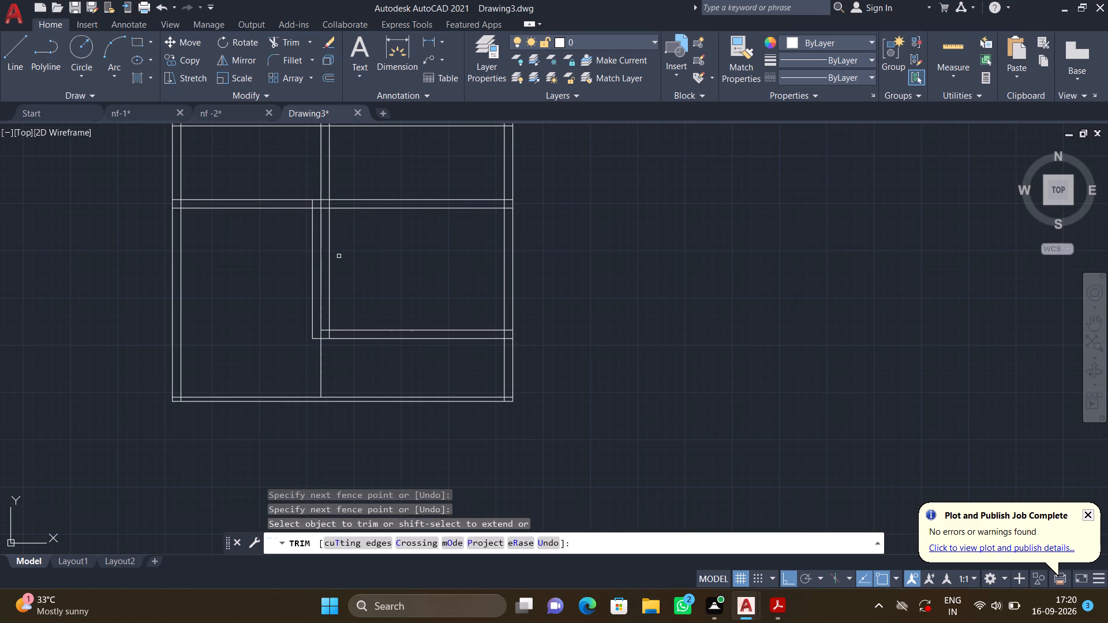
pyautogui.moveTo(339, 256); pyautogui.dragTo(340, 343, button='middle')
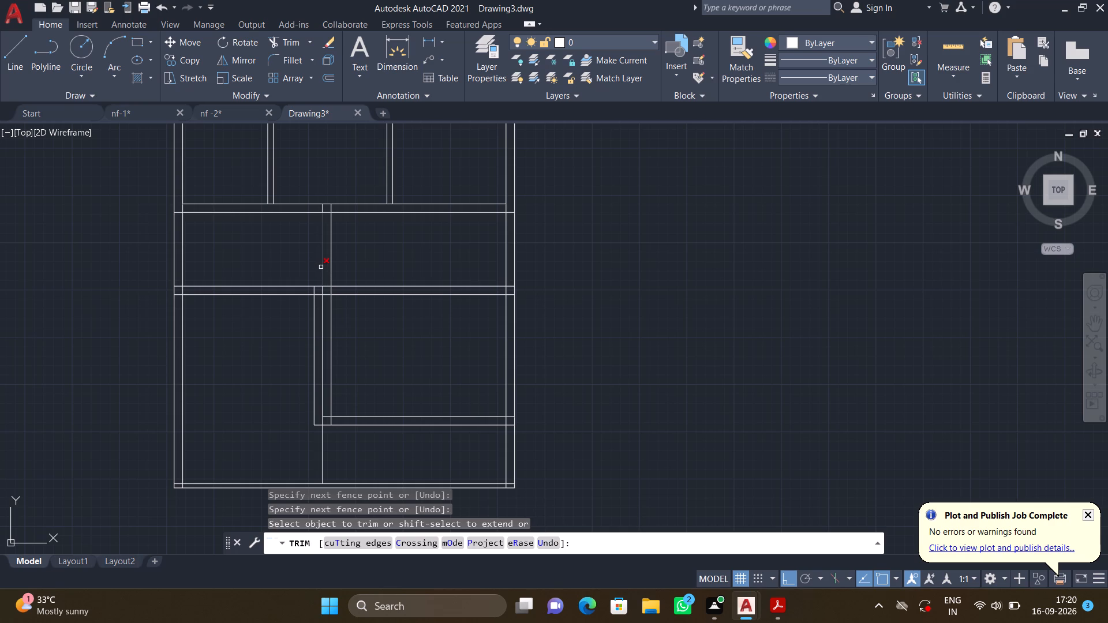
pyautogui.press('Return')
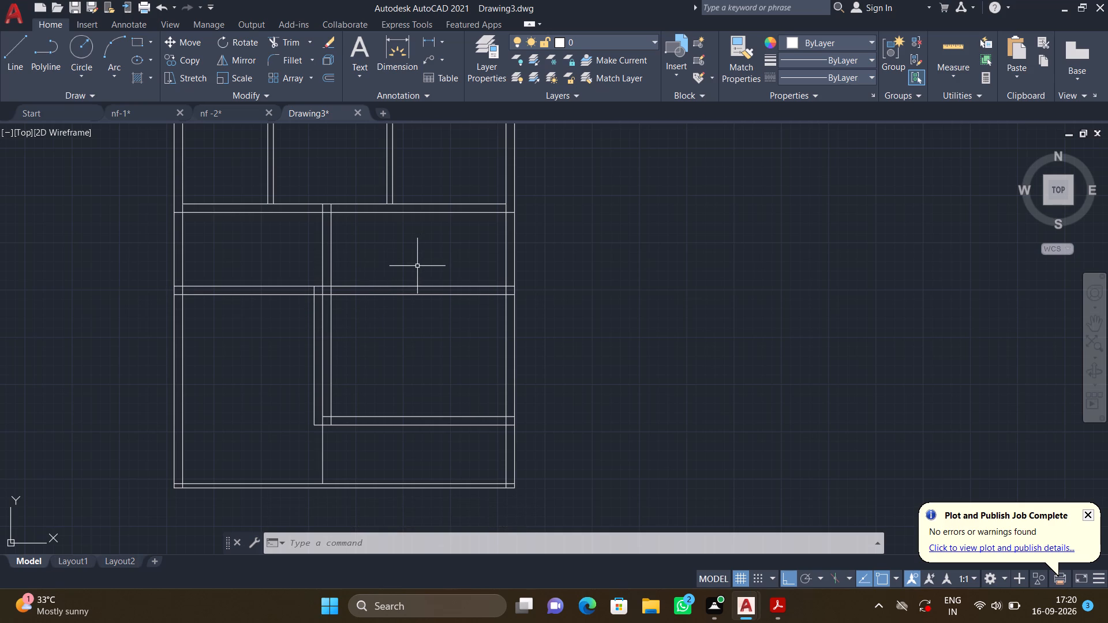
# Trim both lines of the middle horizontal wall right of the vertical partition, including their short leftovers inside the right outer wall.
pyautogui.write('tr')
pyautogui.press('Return')
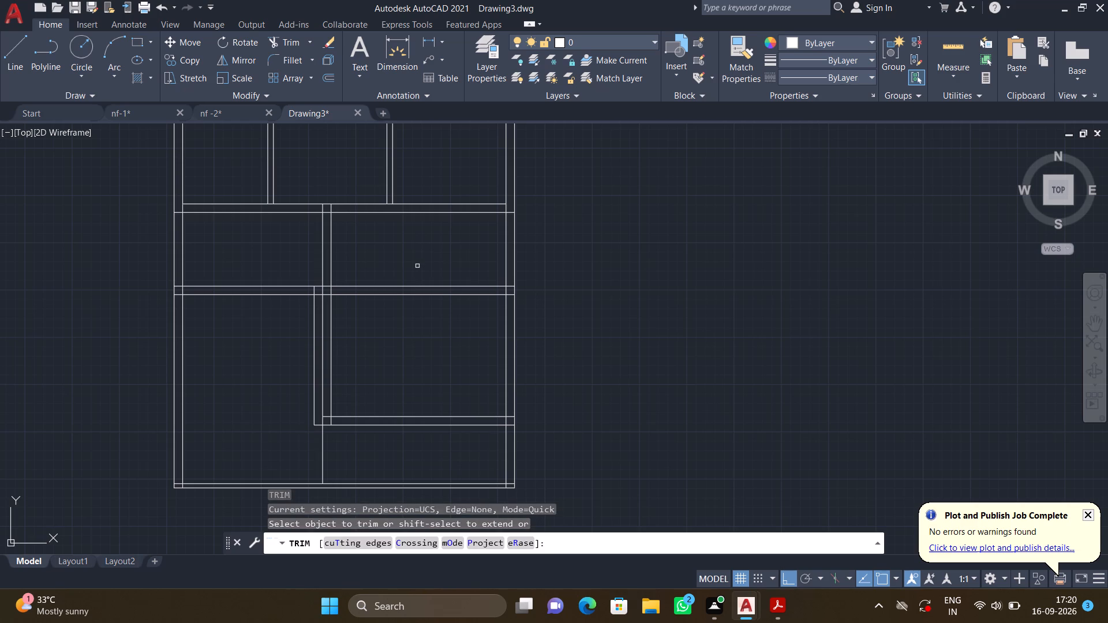
pyautogui.click(383, 255)
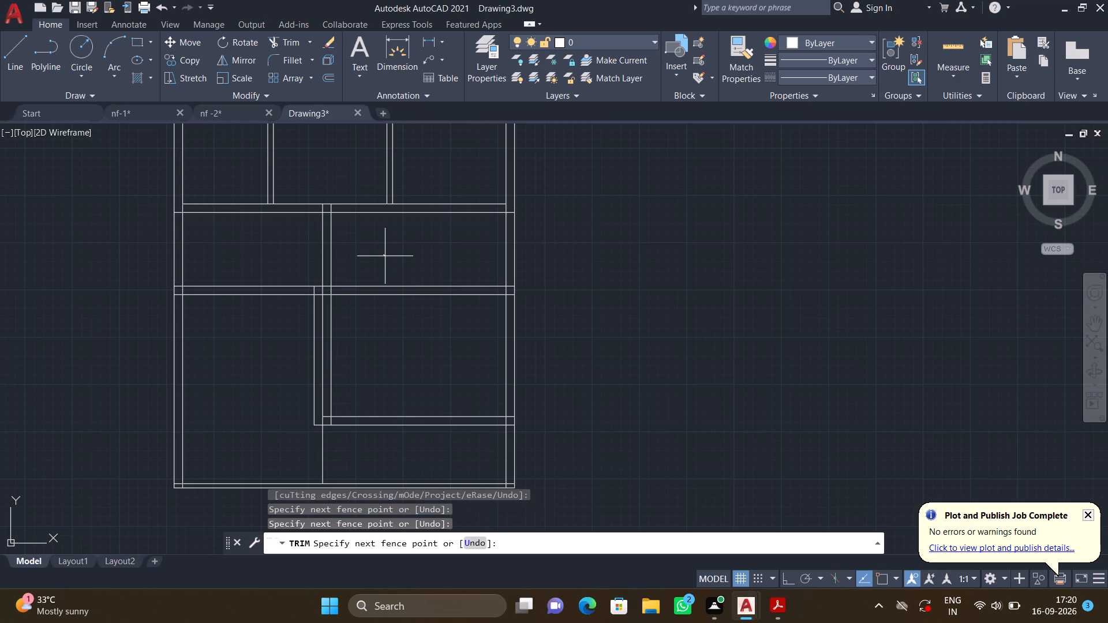
pyautogui.click(421, 348)
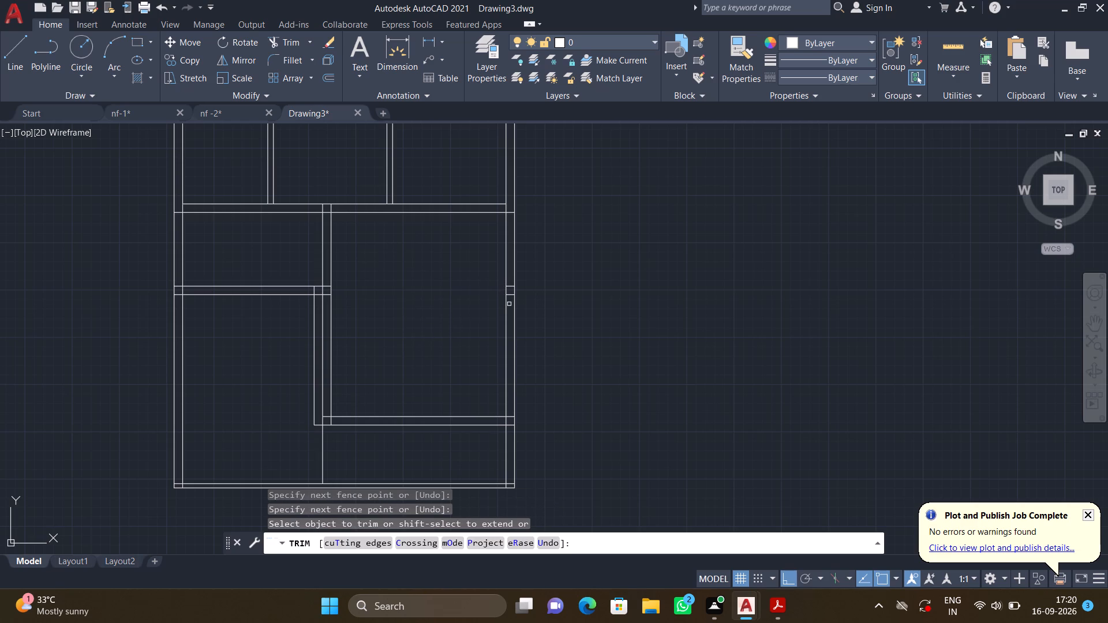
pyautogui.scroll(3, 509, 302)
pyautogui.click(497, 214)
pyautogui.click(510, 321)
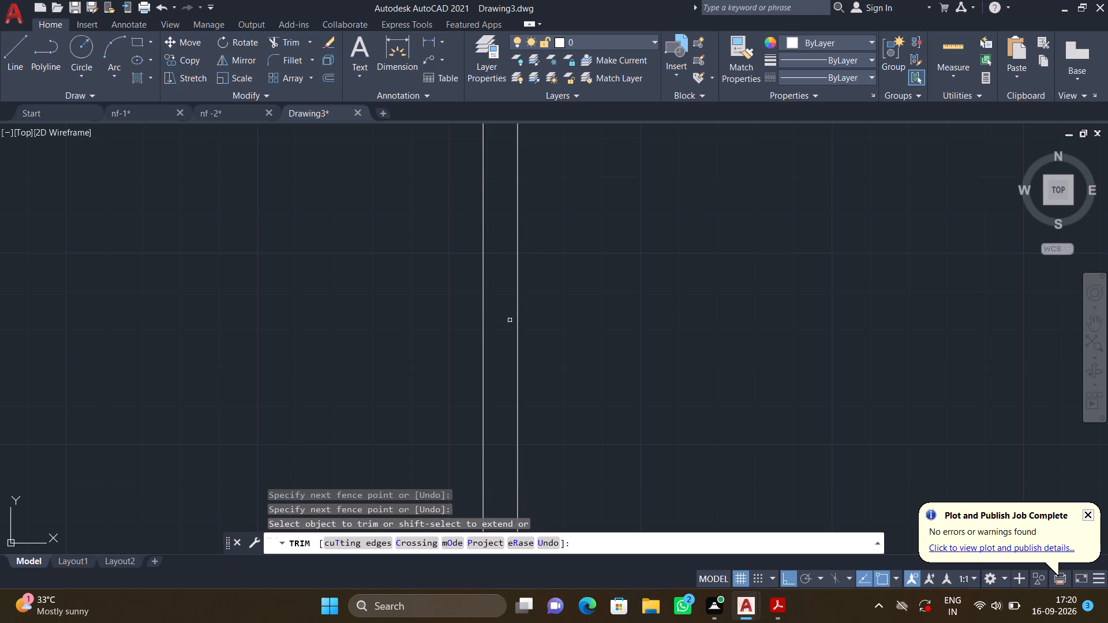
pyautogui.press('Return')
# Offset the lower line of the wall beneath the upper rooms 4'0" downward.
pyautogui.scroll(-5, 580, 269)
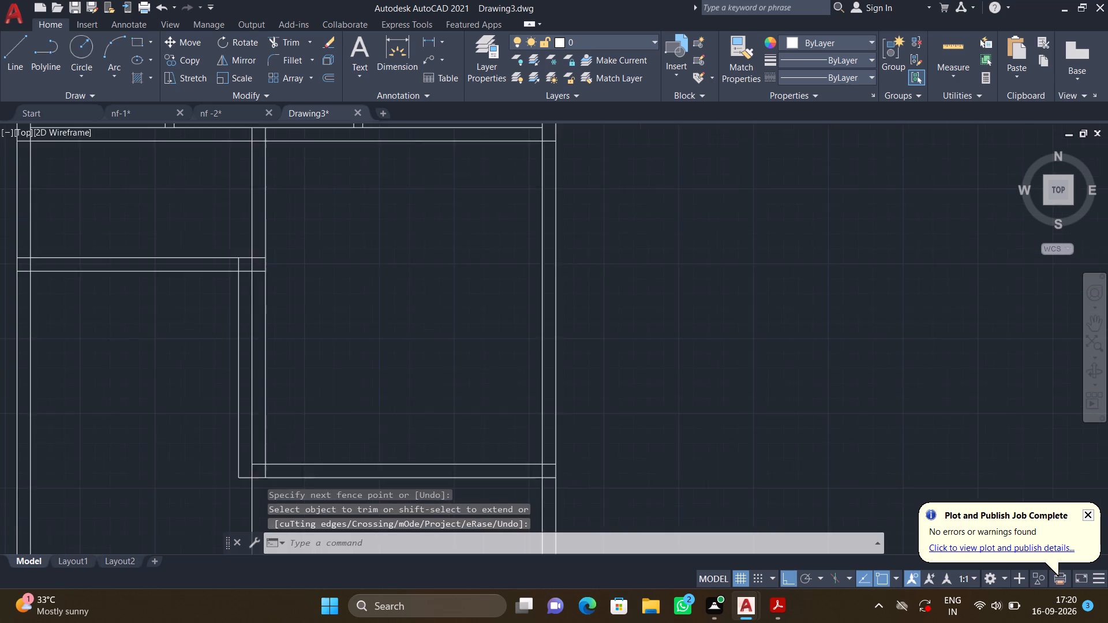
pyautogui.scroll(-3, 579, 302)
pyautogui.moveTo(562, 288); pyautogui.dragTo(463, 318, button='middle')
pyautogui.scroll(3, 462, 314)
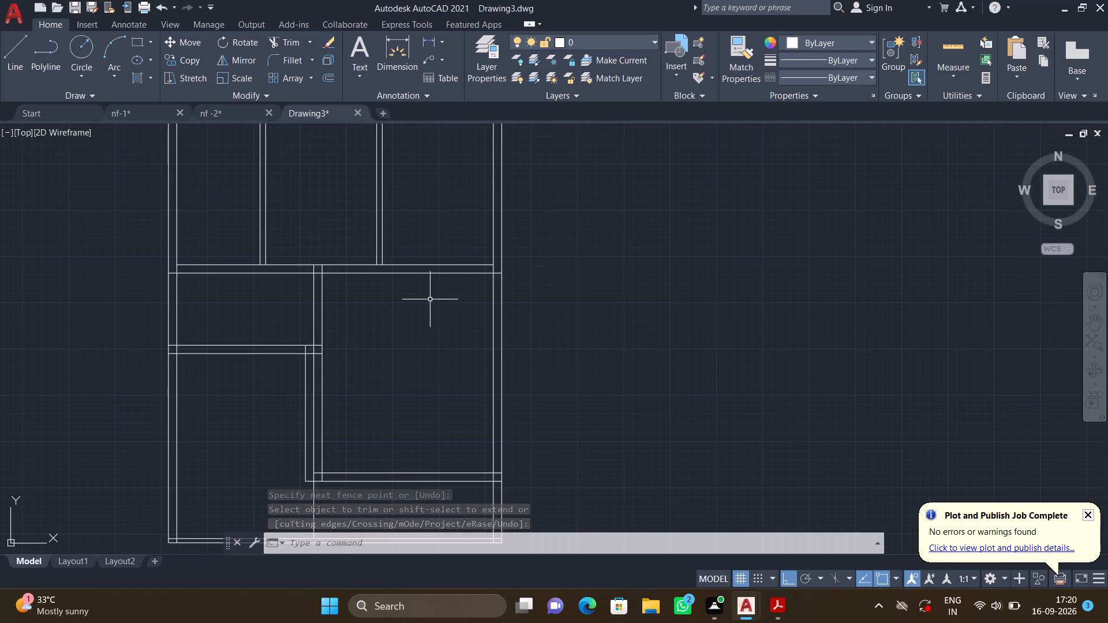
pyautogui.press('o')
pyautogui.press('Return')
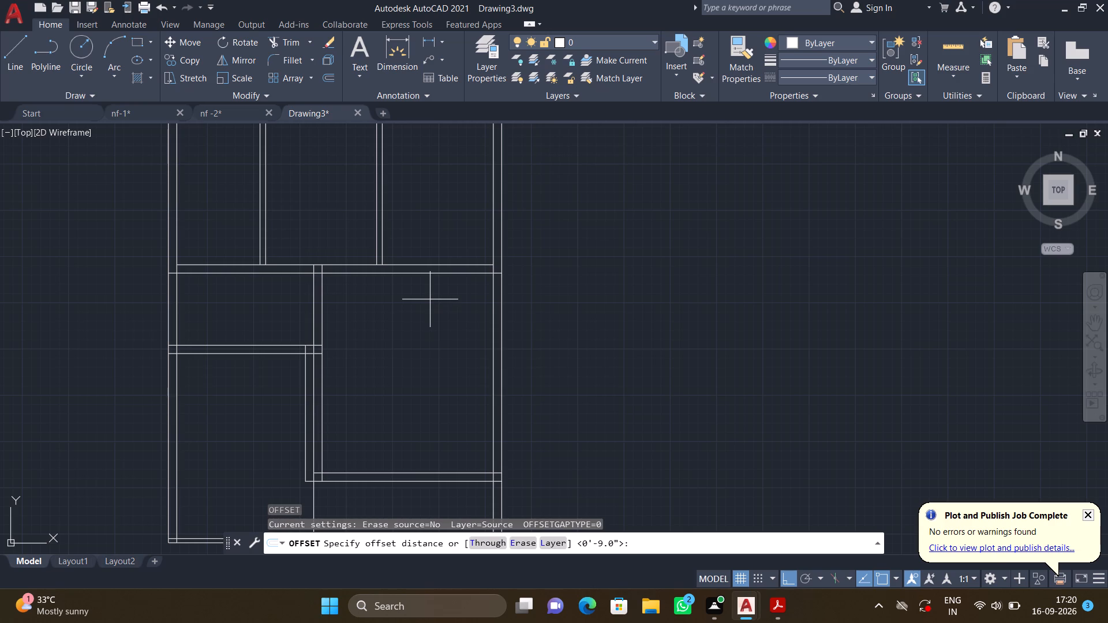
pyautogui.write("4'")
pyautogui.write('0"')
pyautogui.press('Return')
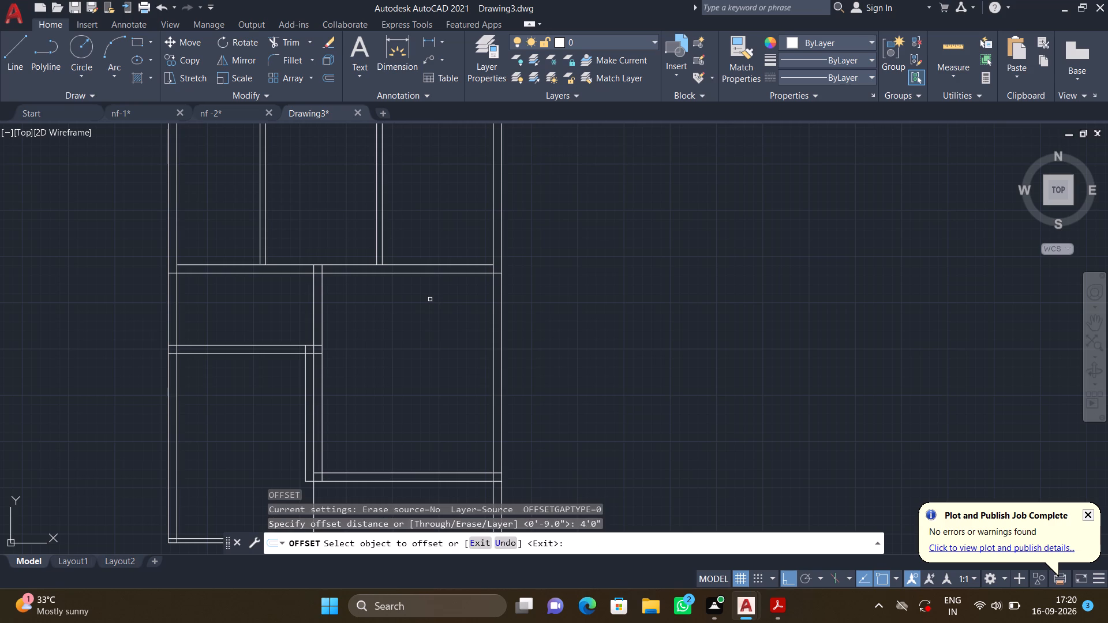
pyautogui.click(432, 274)
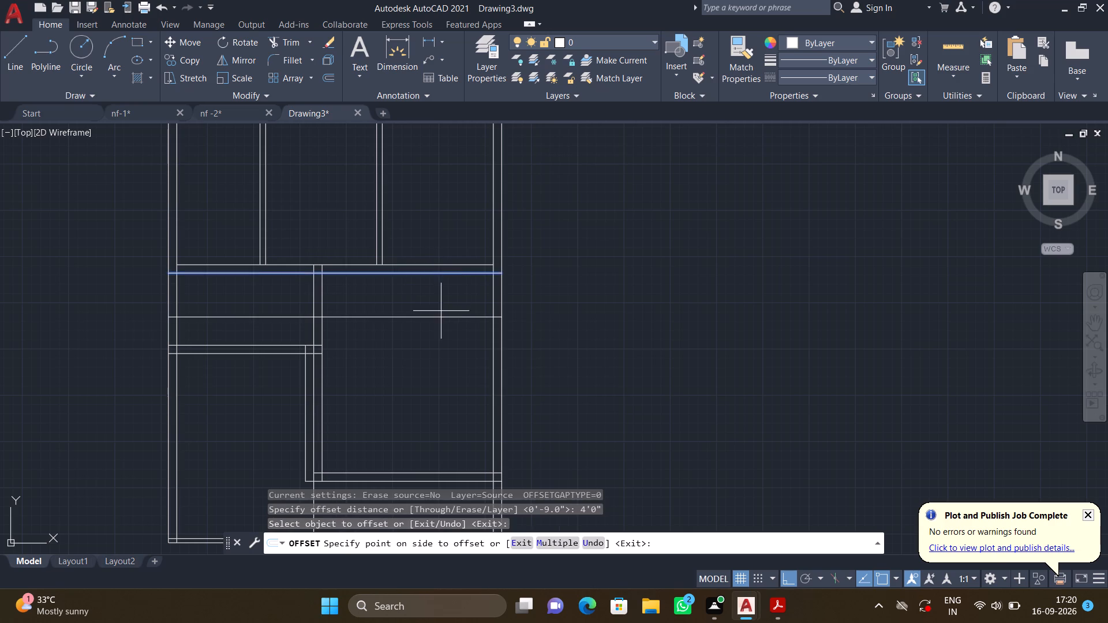
pyautogui.click(441, 311)
pyautogui.press('Return')
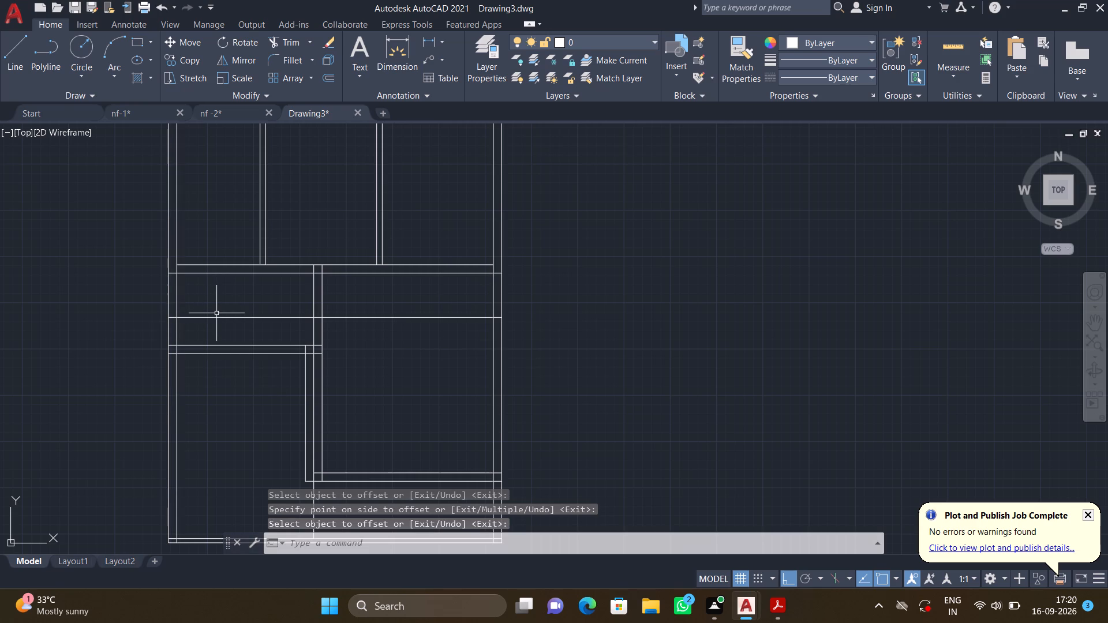
# Trim the new horizontal line left of the vertical partition, including its leftovers inside the partition and the left outer wall.
pyautogui.press('t')
pyautogui.press('r')
pyautogui.press('Return')
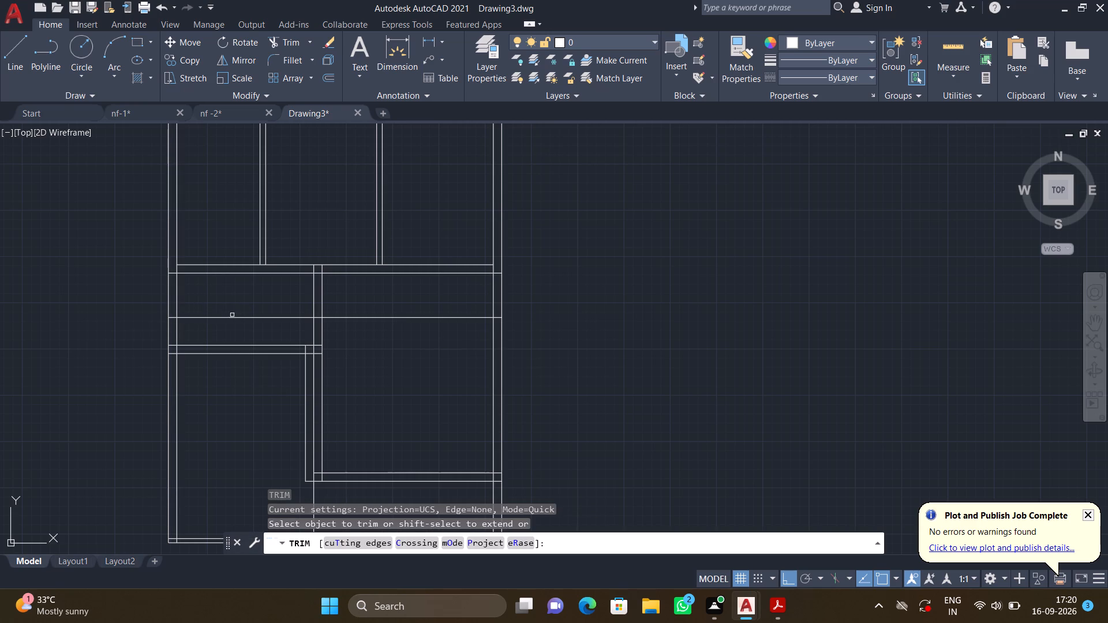
pyautogui.click(248, 309)
pyautogui.click(257, 331)
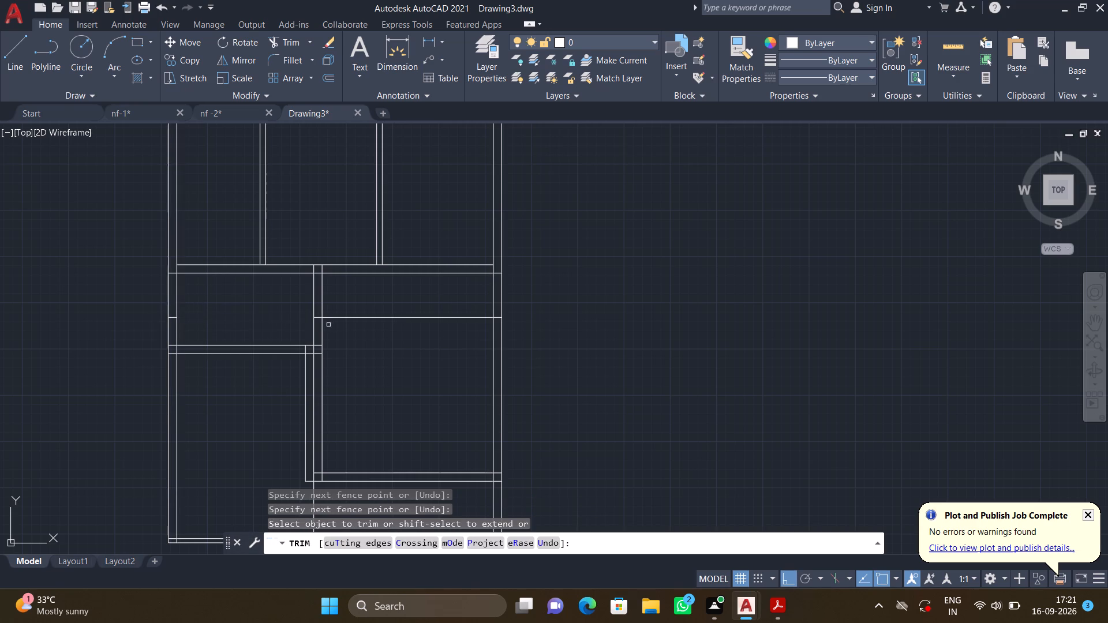
pyautogui.scroll(3, 320, 321)
pyautogui.click(303, 301)
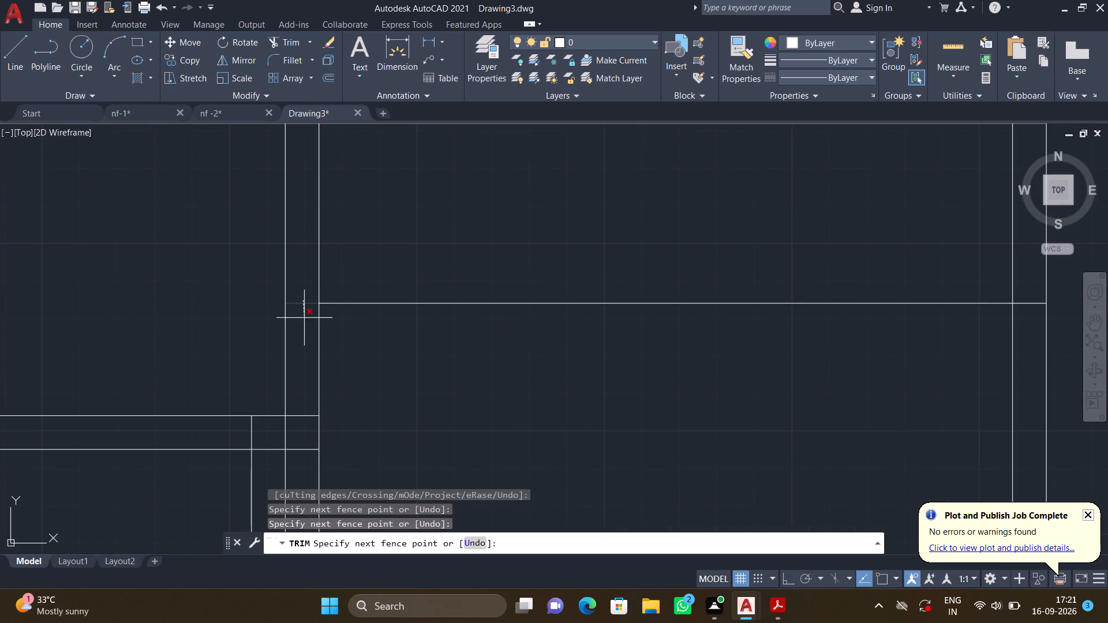
pyautogui.click(304, 318)
pyautogui.scroll(-4, 161, 352)
pyautogui.scroll(3, 92, 345)
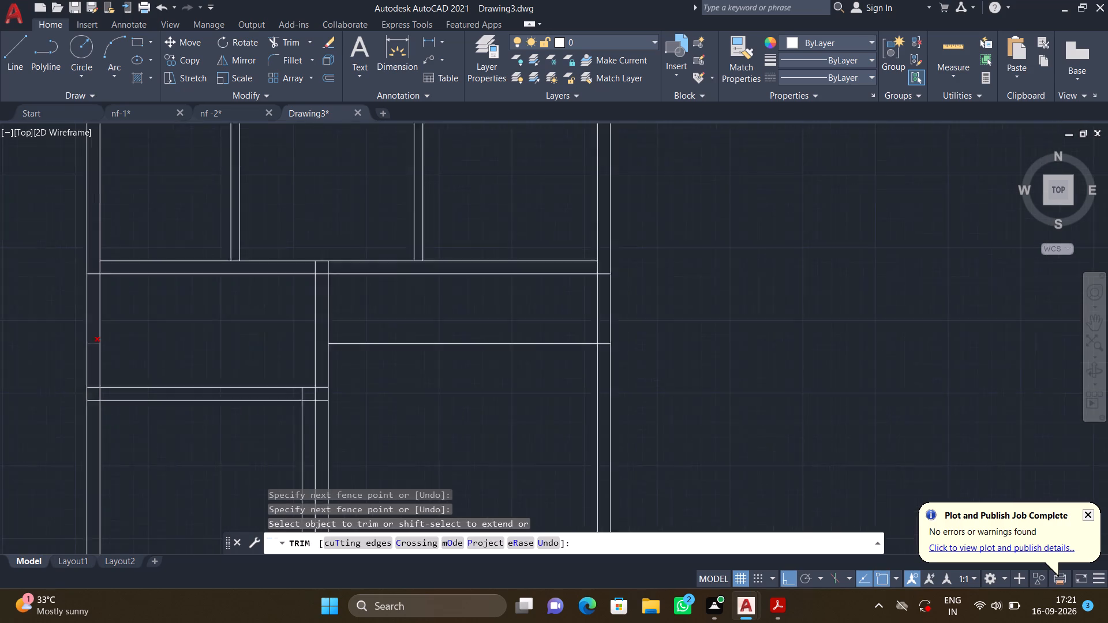
pyautogui.moveTo(91, 333); pyautogui.dragTo(92, 339)
pyautogui.click(91, 369)
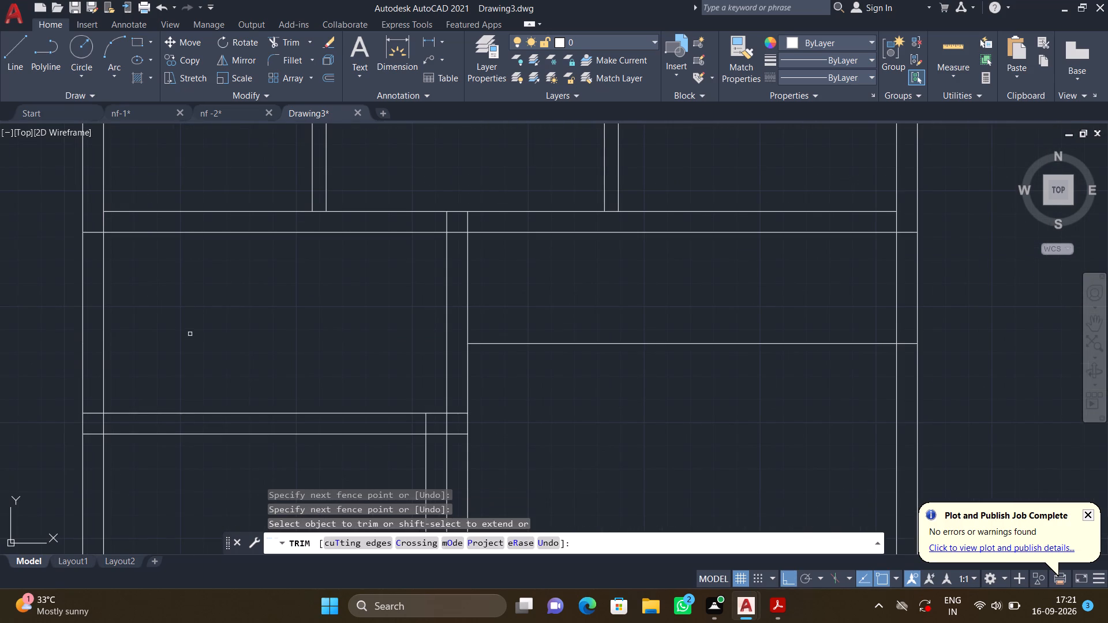
pyautogui.press('Return')
# Offset the remaining horizontal line right of the vertical partition 6" downward to form a partition.
pyautogui.scroll(-2, 390, 314)
pyautogui.moveTo(422, 323); pyautogui.dragTo(410, 316, button='middle')
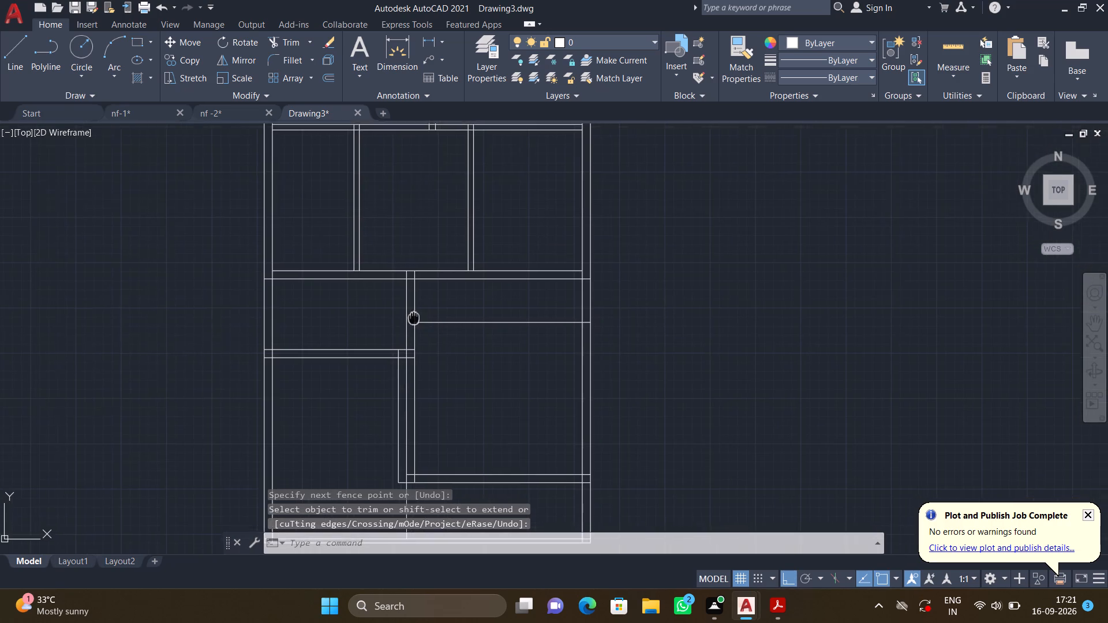
pyautogui.moveTo(410, 316); pyautogui.dragTo(361, 304, button='middle')
pyautogui.scroll(2, 409, 309)
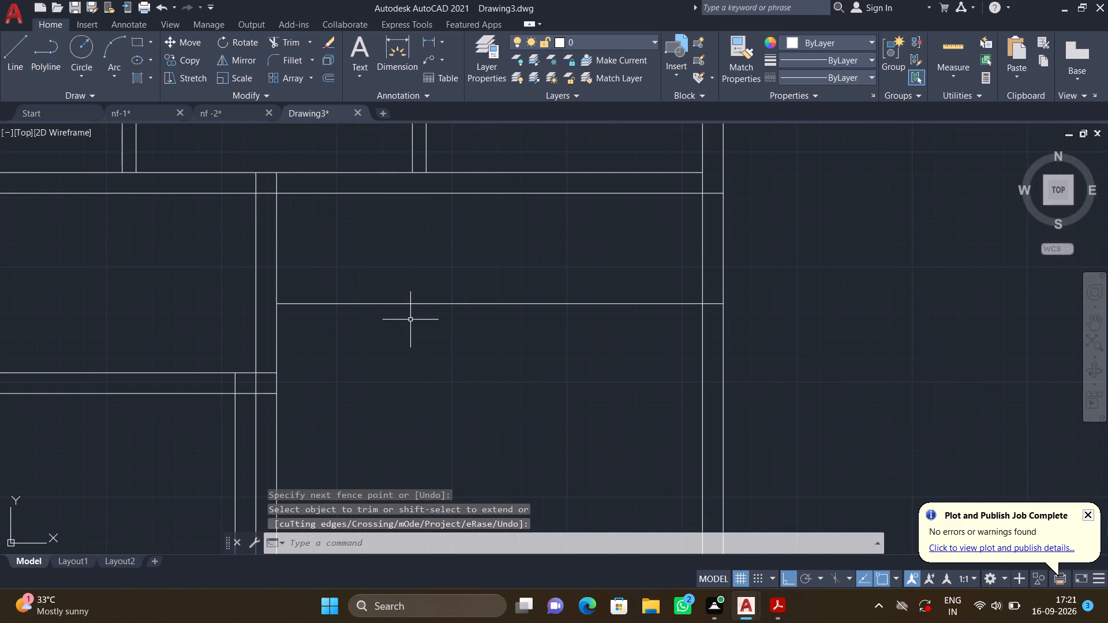
pyautogui.press('o')
pyautogui.press('Return')
pyautogui.write('6"')
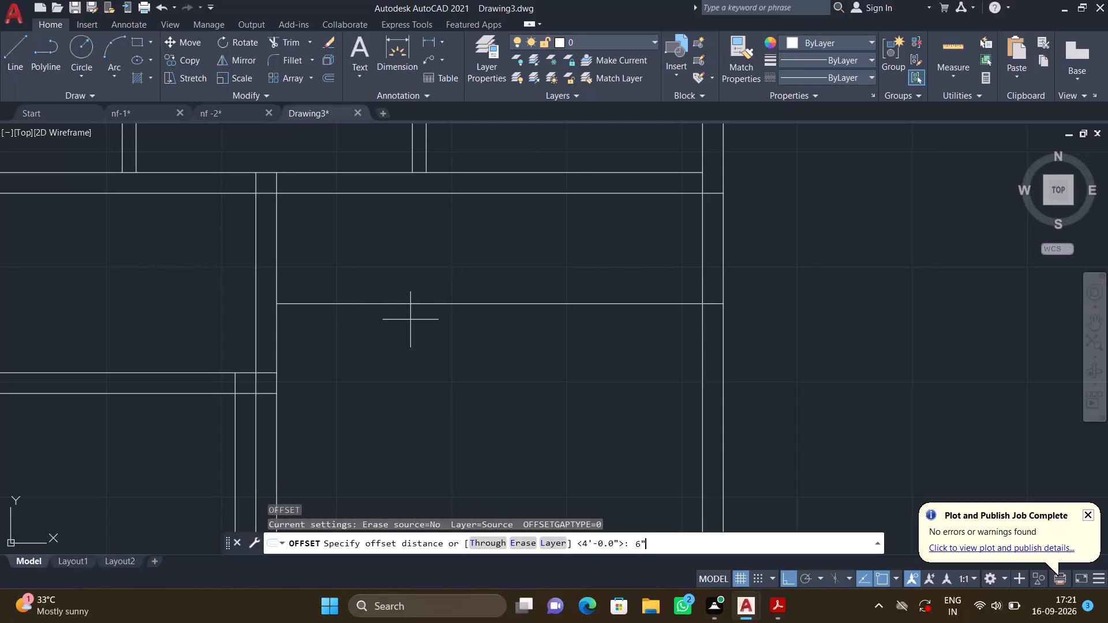
pyautogui.press('Return')
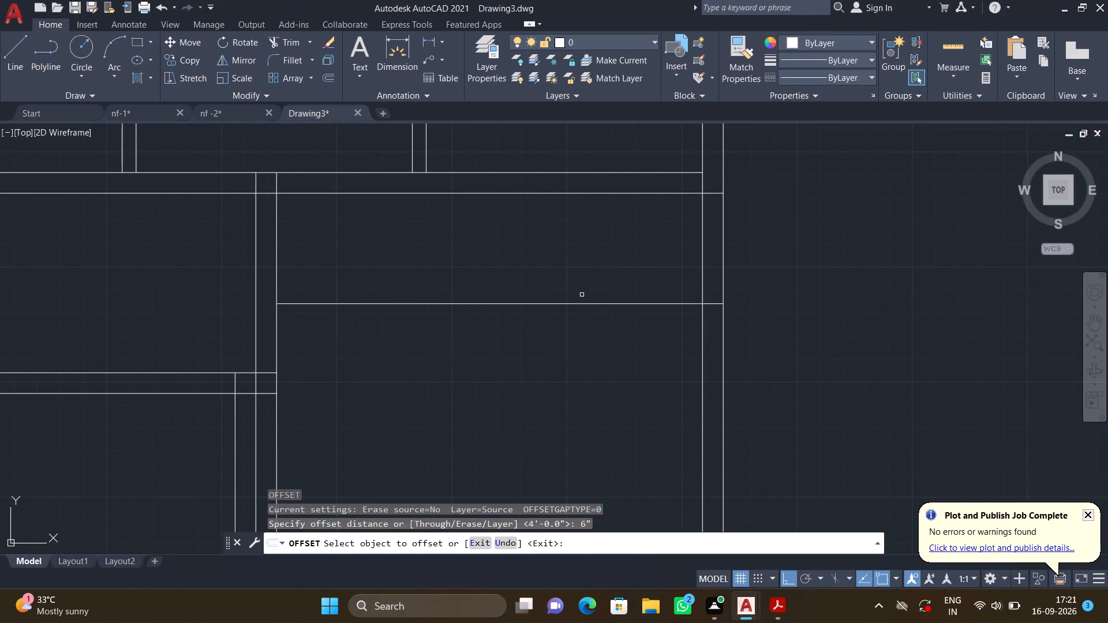
pyautogui.click(577, 304)
pyautogui.click(577, 328)
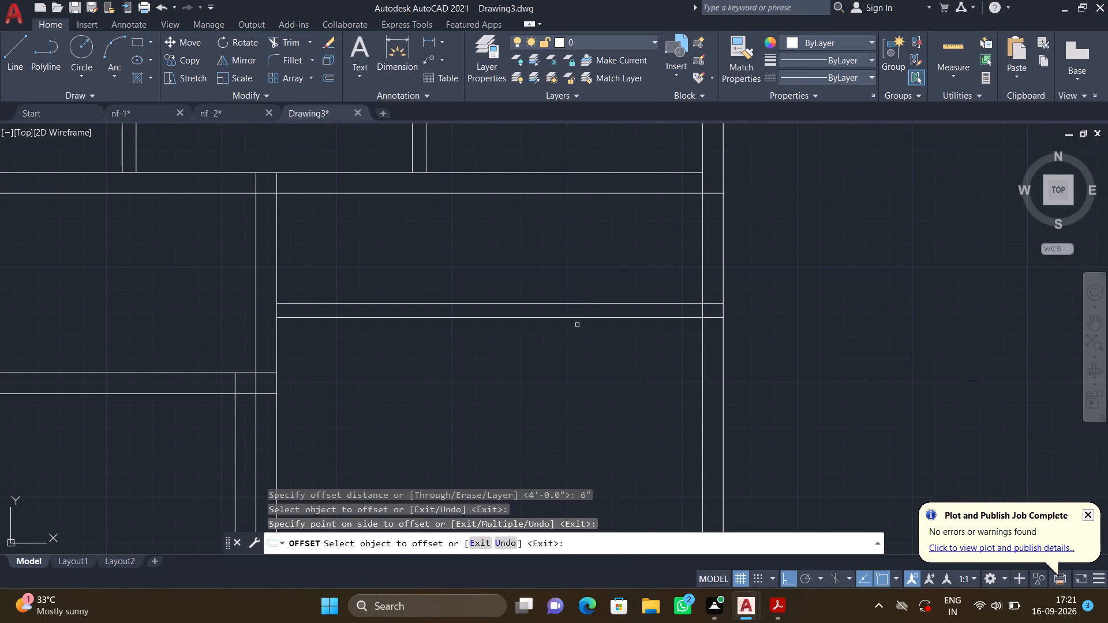
pyautogui.press('Return')
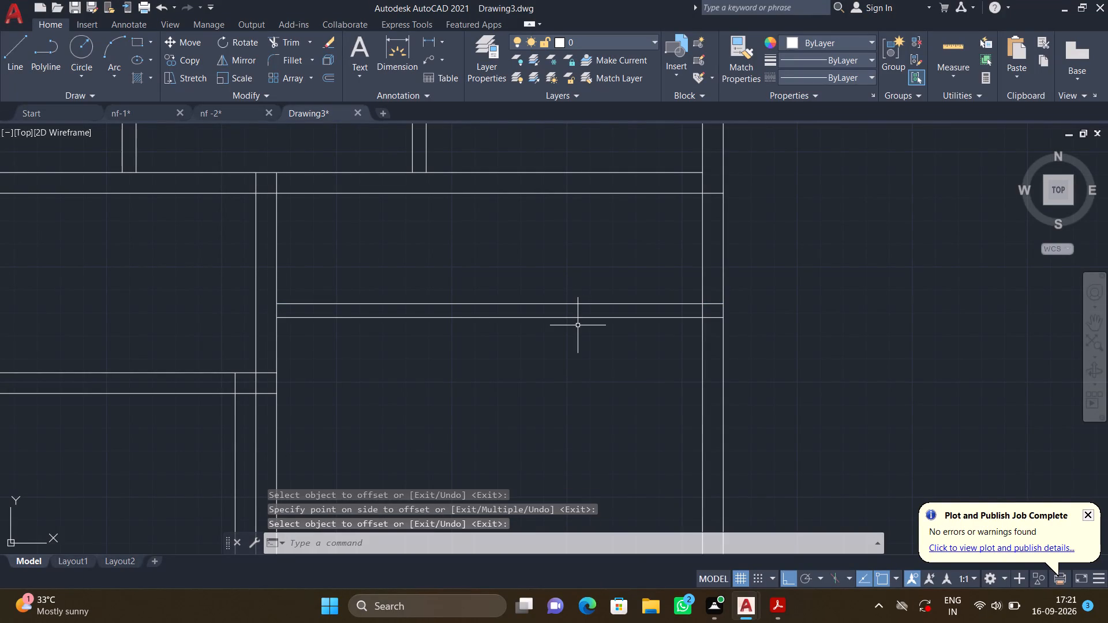
# Offset the inner line of the right outer wall 7'0" inward, to the left.
pyautogui.moveTo(574, 325); pyautogui.dragTo(395, 366, button='middle')
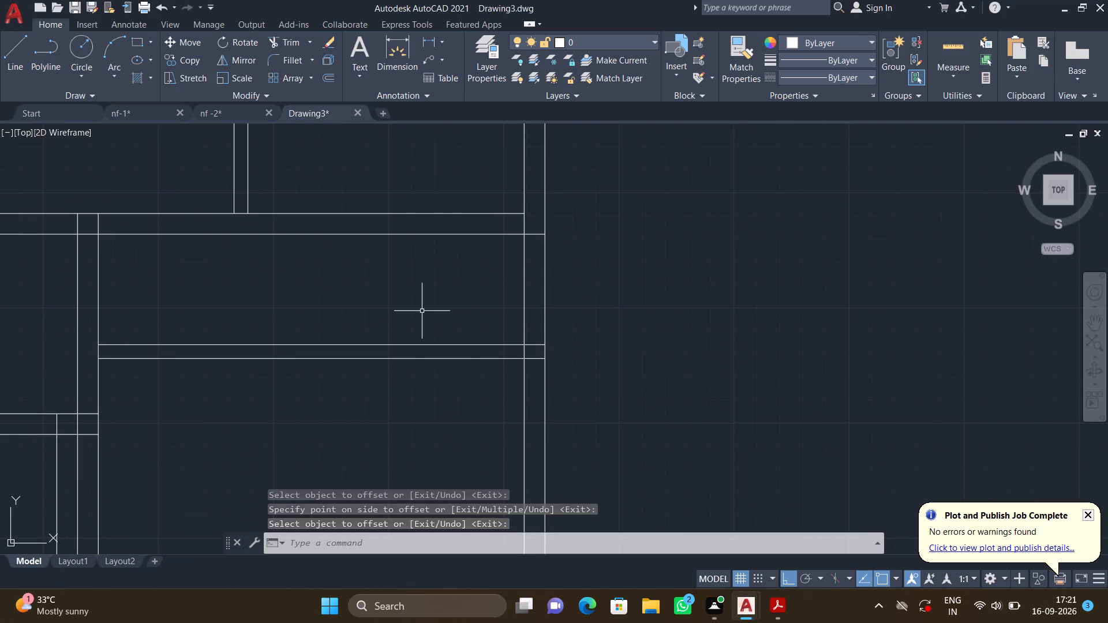
pyautogui.press('o')
pyautogui.press('Return')
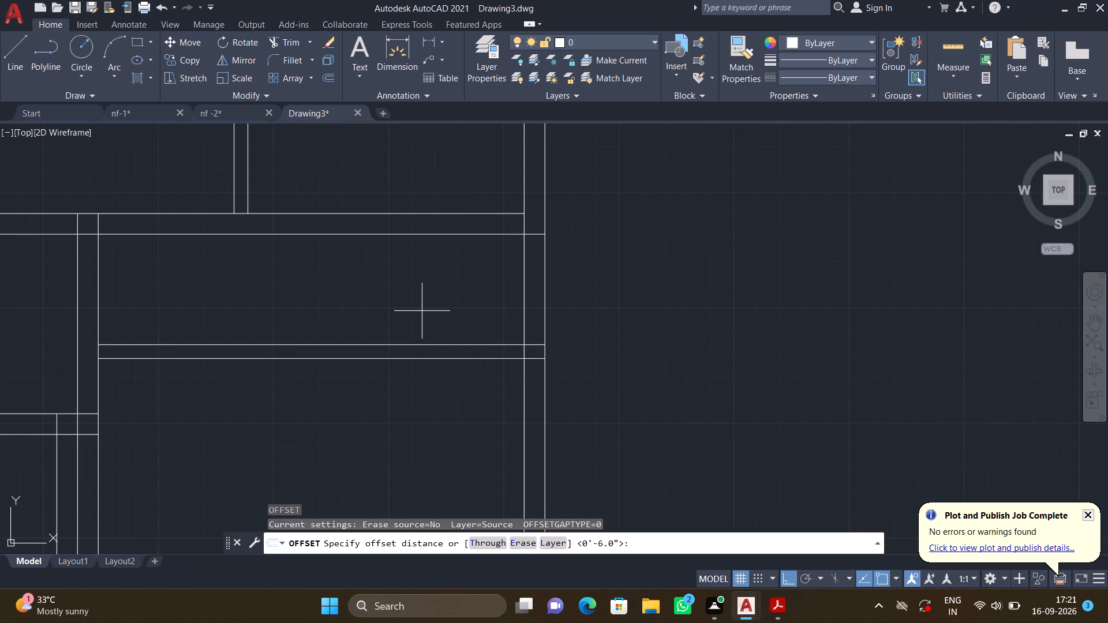
pyautogui.write("7'")
pyautogui.write('0"')
pyautogui.press('Return')
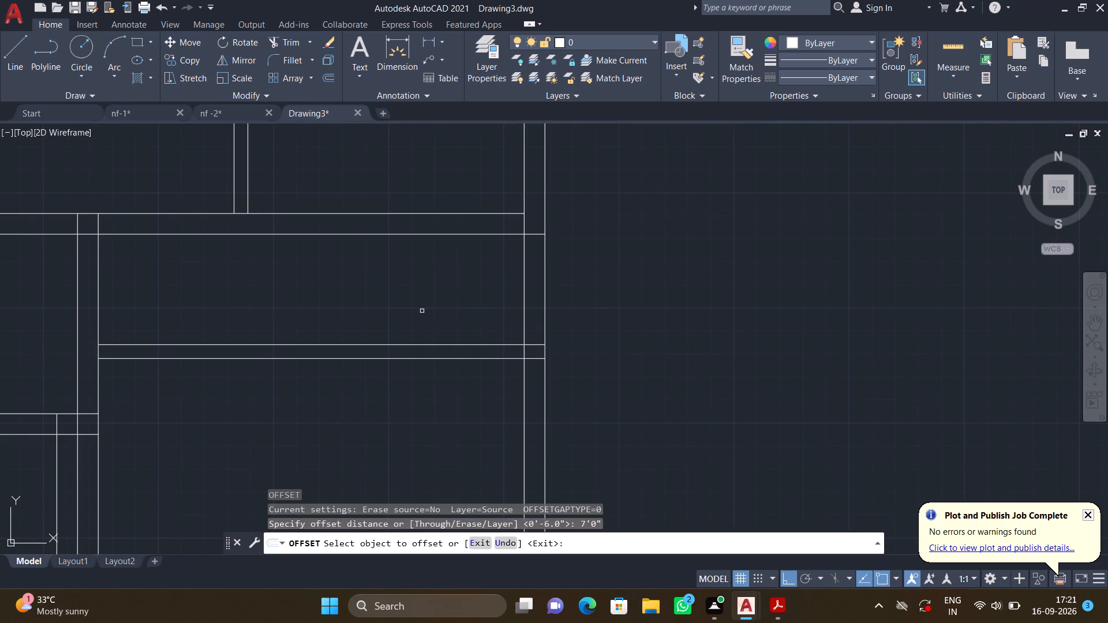
pyautogui.click(523, 312)
pyautogui.click(461, 312)
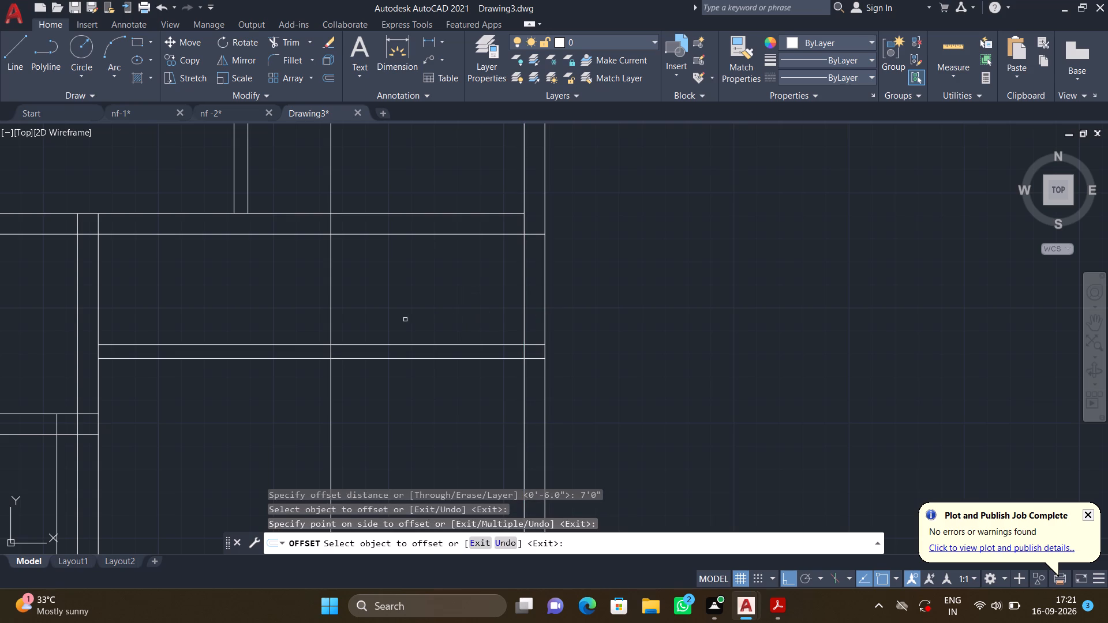
pyautogui.press('Return')
# Trim the new vertical line below the short horizontal partition and through the room above the middle wall.
pyautogui.scroll(-3, 403, 322)
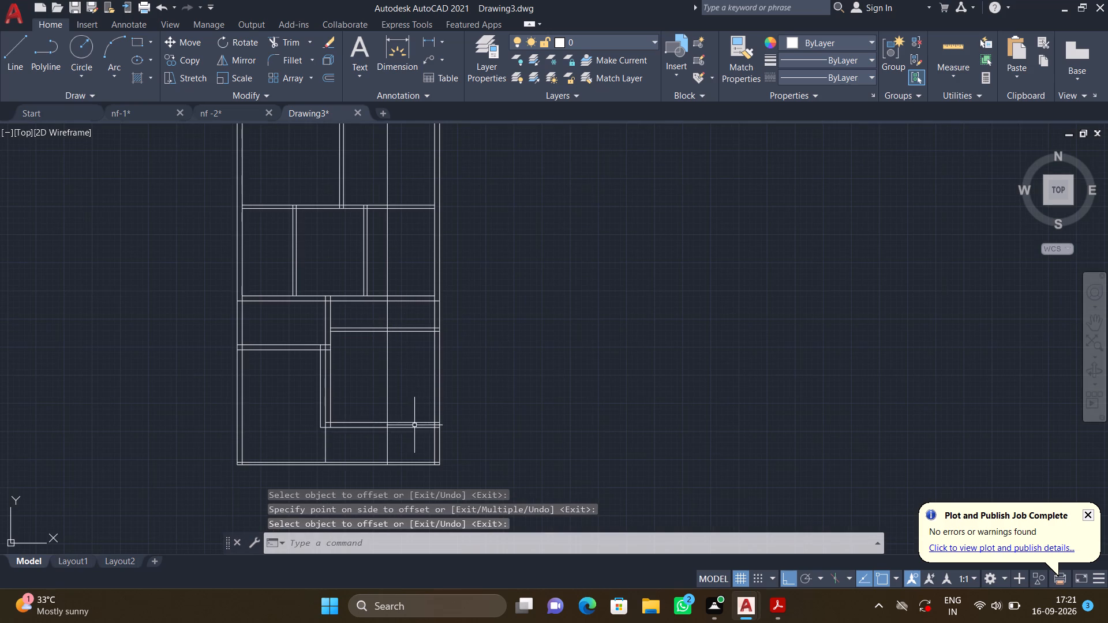
pyautogui.press('t')
pyautogui.press('r')
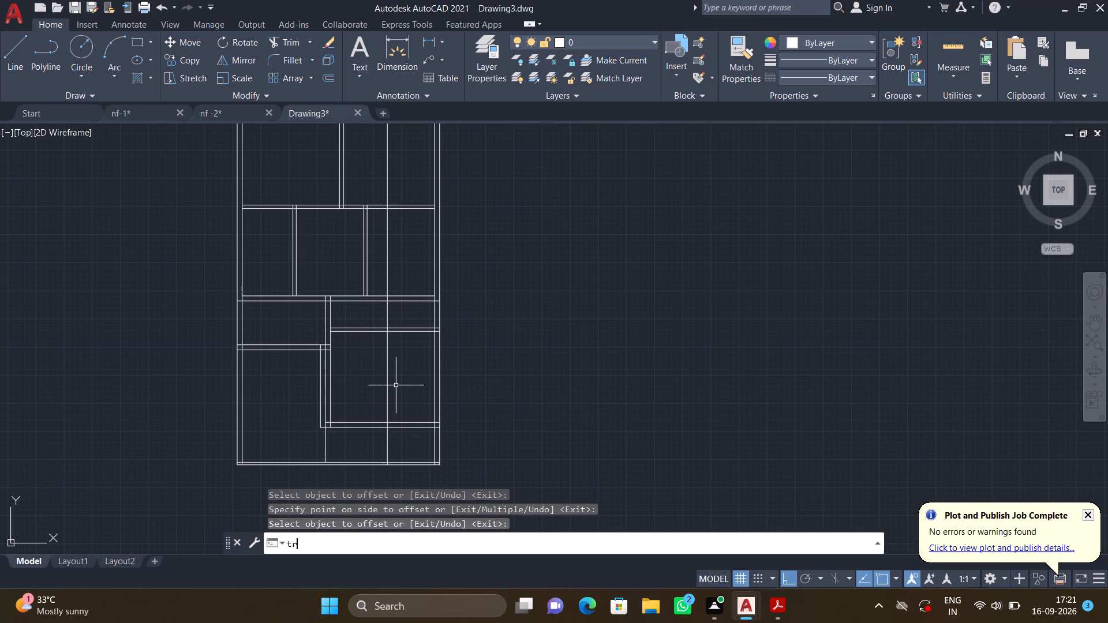
pyautogui.press('Return')
pyautogui.click(403, 370)
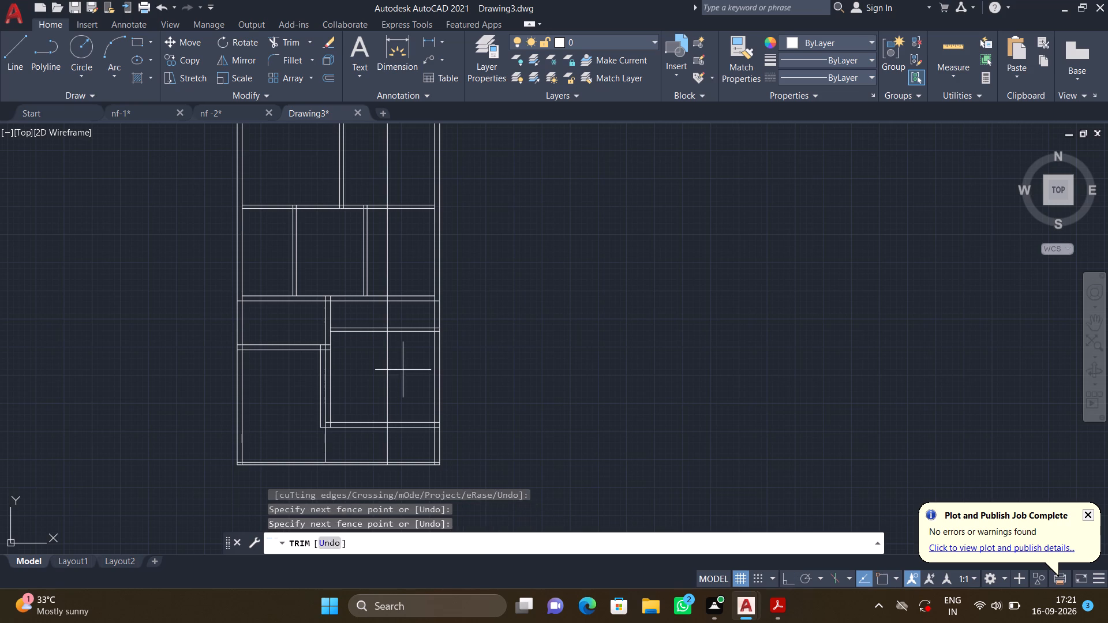
pyautogui.click(360, 368)
pyautogui.click(395, 444)
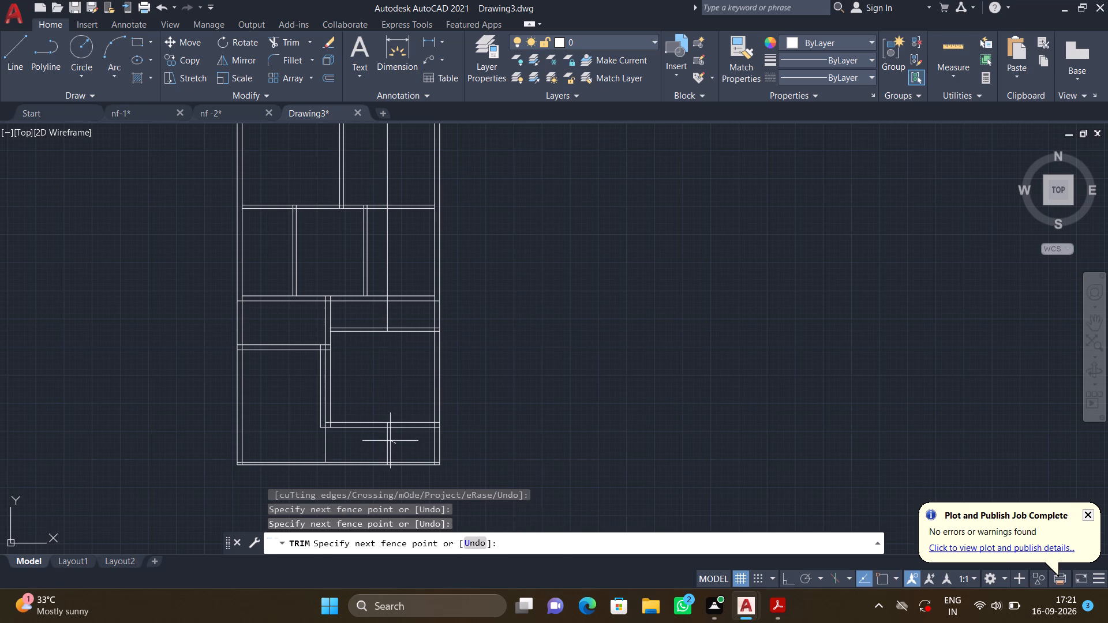
pyautogui.press('Escape')
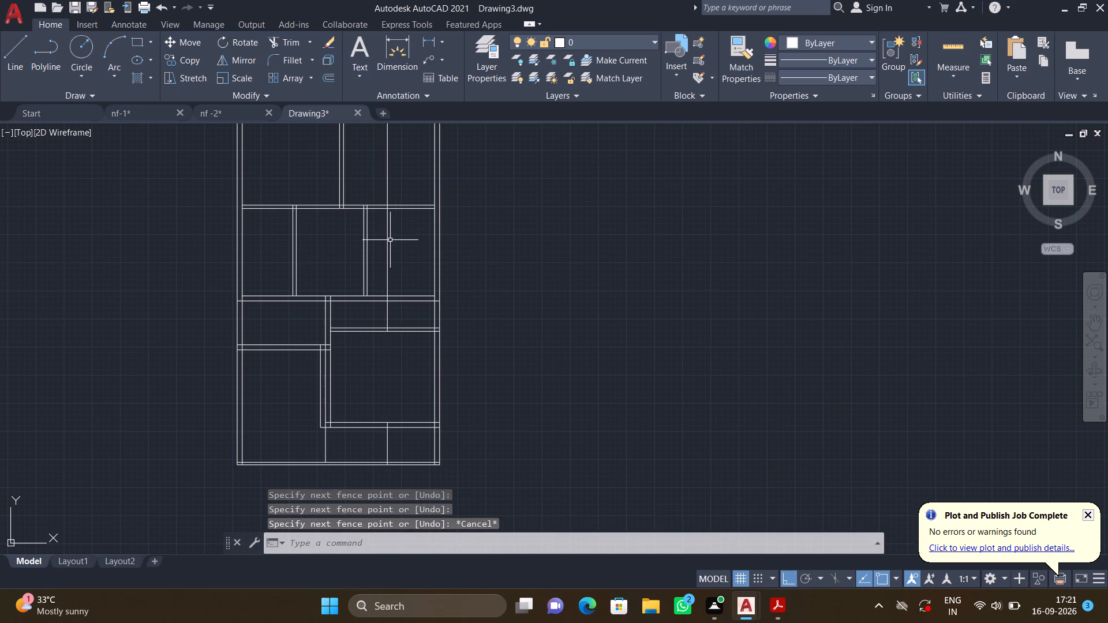
pyautogui.scroll(2, 390, 240)
pyautogui.write('tr')
pyautogui.press('Return')
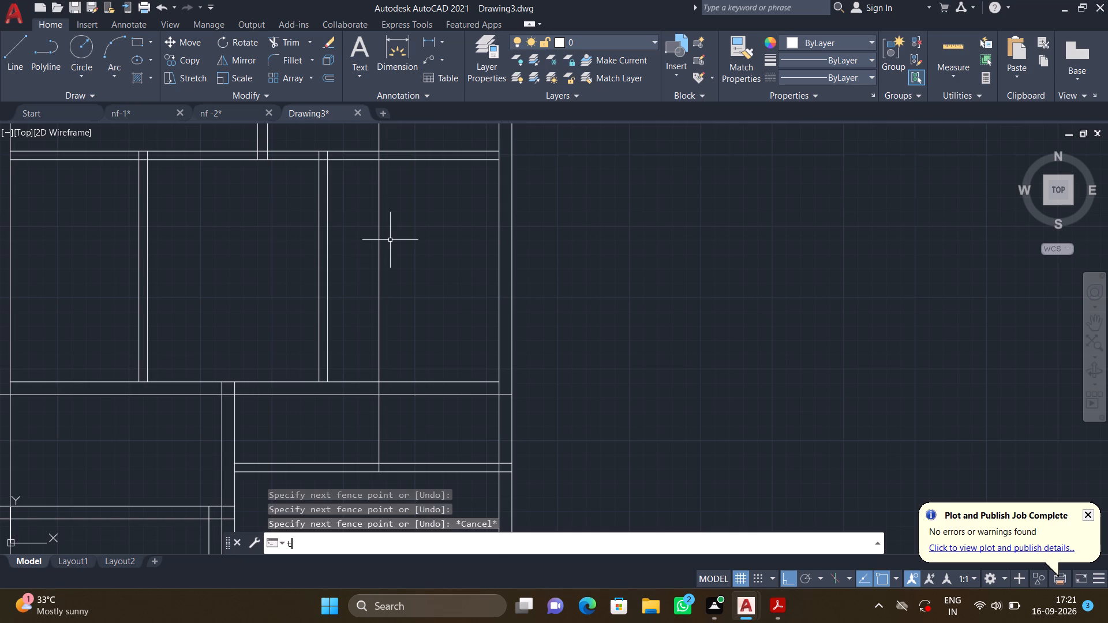
pyautogui.click(395, 242)
pyautogui.click(357, 239)
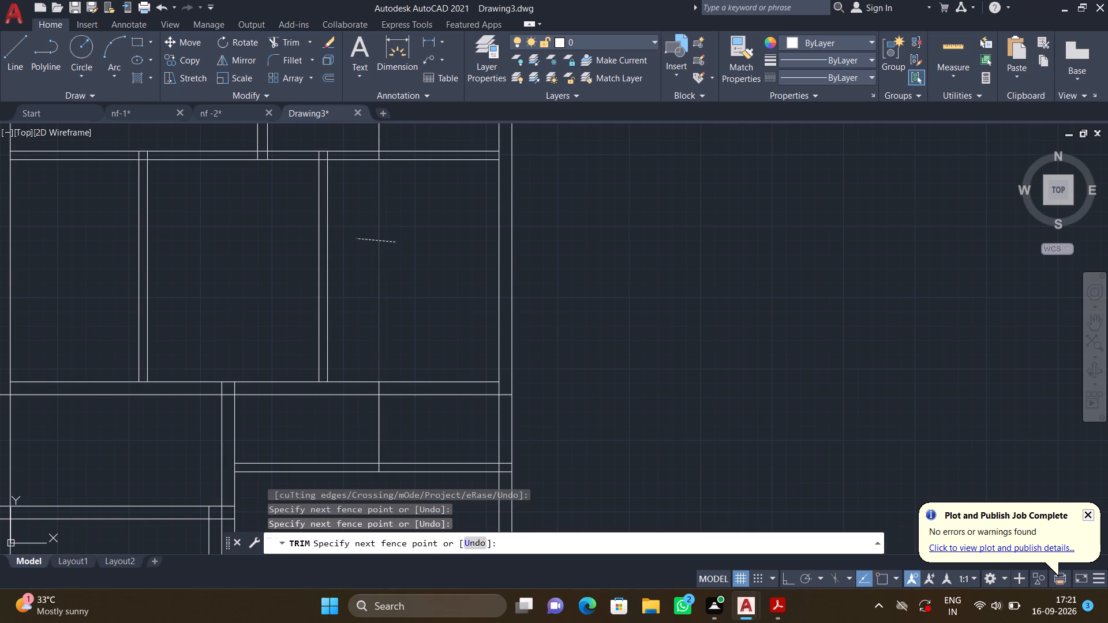
pyautogui.press('Return')
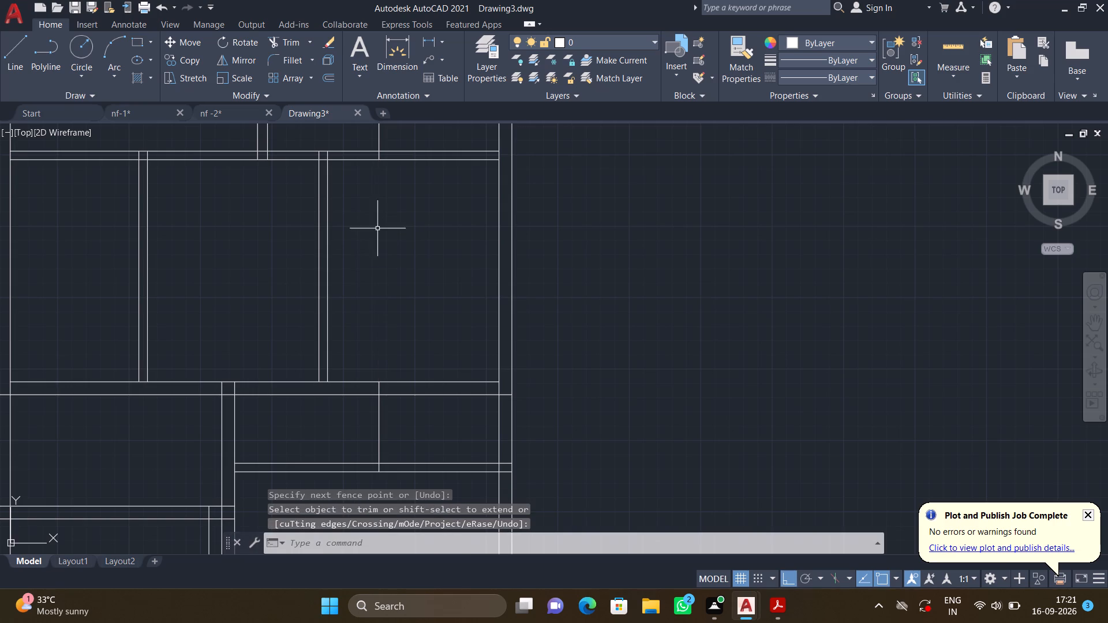
# Delete the leftover pieces of the new vertical line in the upper rooms and in the bottom strip.
pyautogui.moveTo(377, 228); pyautogui.dragTo(385, 451, button='middle')
pyautogui.click(388, 299)
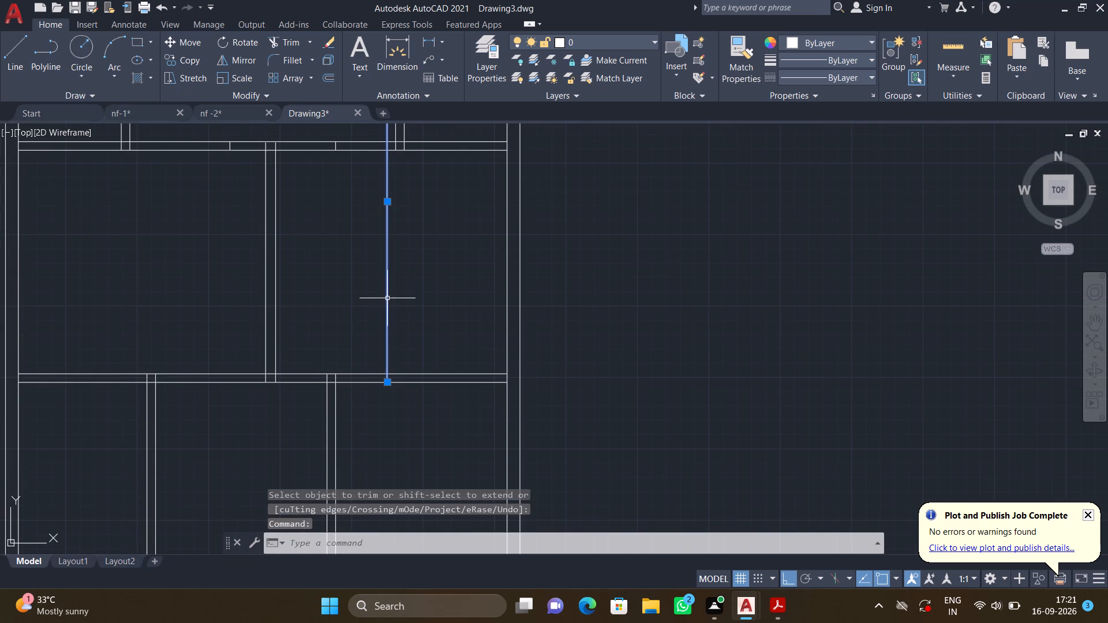
pyautogui.press('Delete')
pyautogui.scroll(-4, 388, 298)
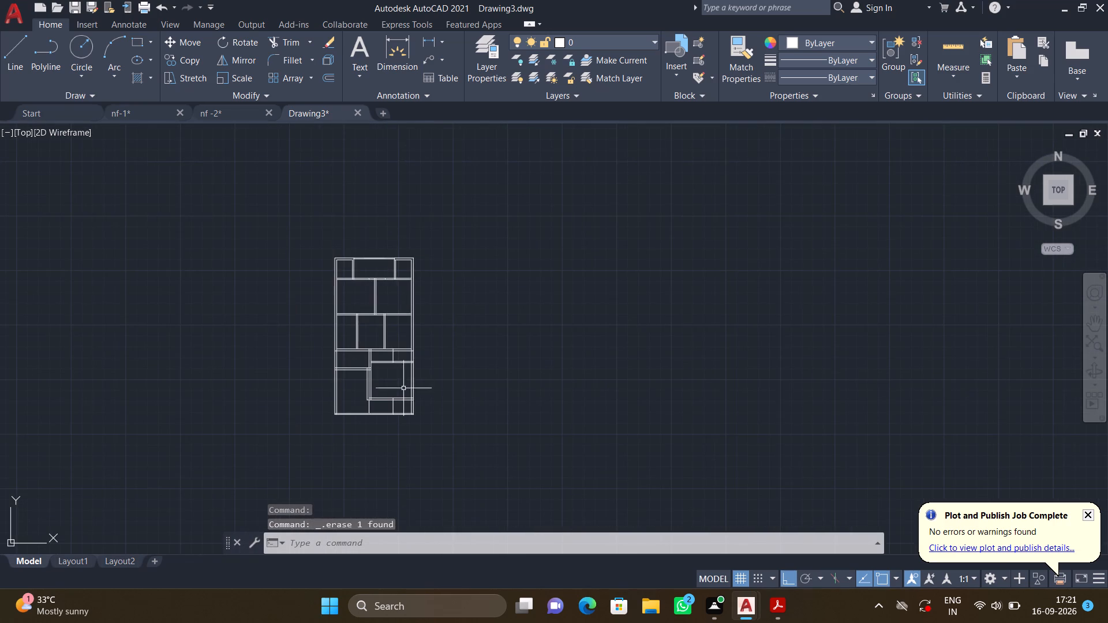
pyautogui.moveTo(397, 381); pyautogui.dragTo(377, 250, button='middle')
pyautogui.scroll(4, 372, 277)
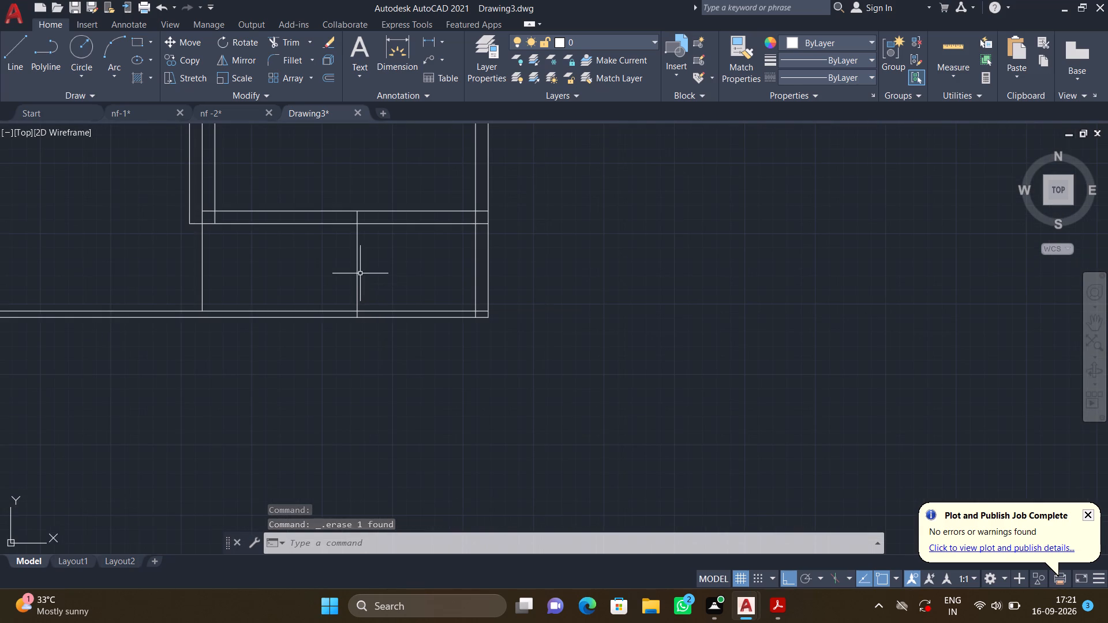
pyautogui.click(357, 270)
pyautogui.press('Delete')
# Offset the remaining short vertical line above the horizontal partition 6" to the left to form a partition.
pyautogui.scroll(-3, 362, 258)
pyautogui.moveTo(362, 262); pyautogui.dragTo(373, 355, button='middle')
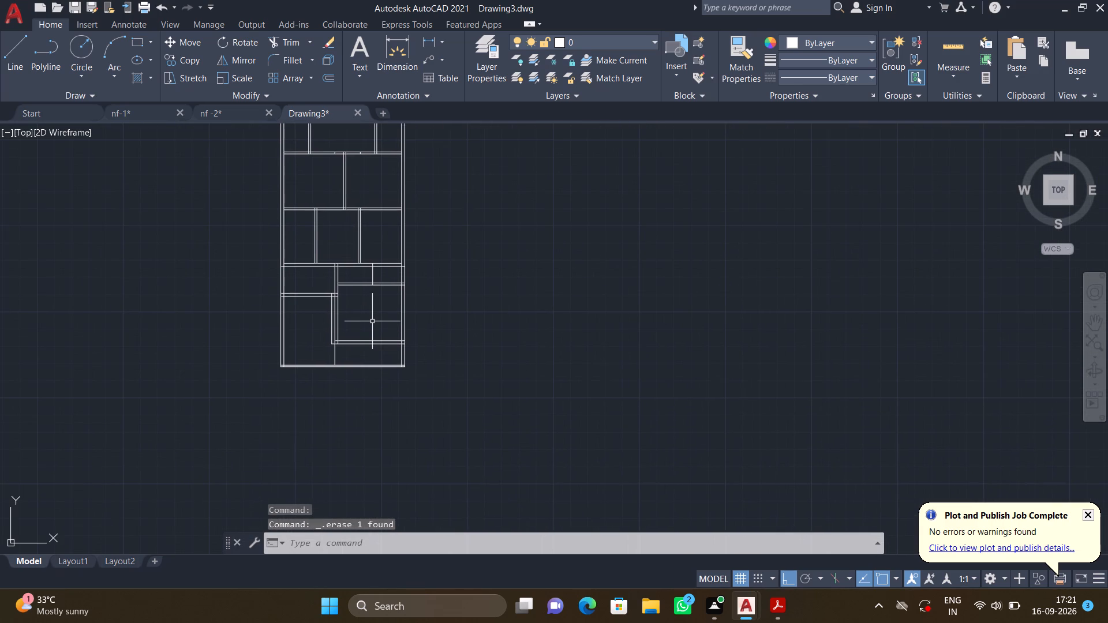
pyautogui.scroll(5, 376, 276)
pyautogui.scroll(-2, 336, 286)
pyautogui.press('o')
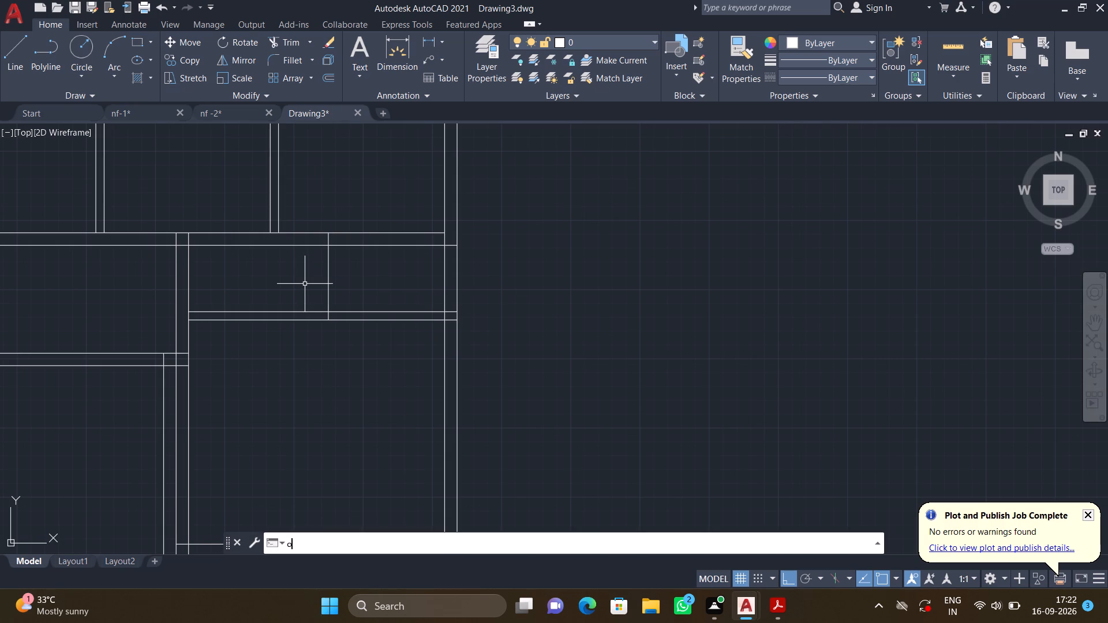
pyautogui.press('Return')
pyautogui.write('6"')
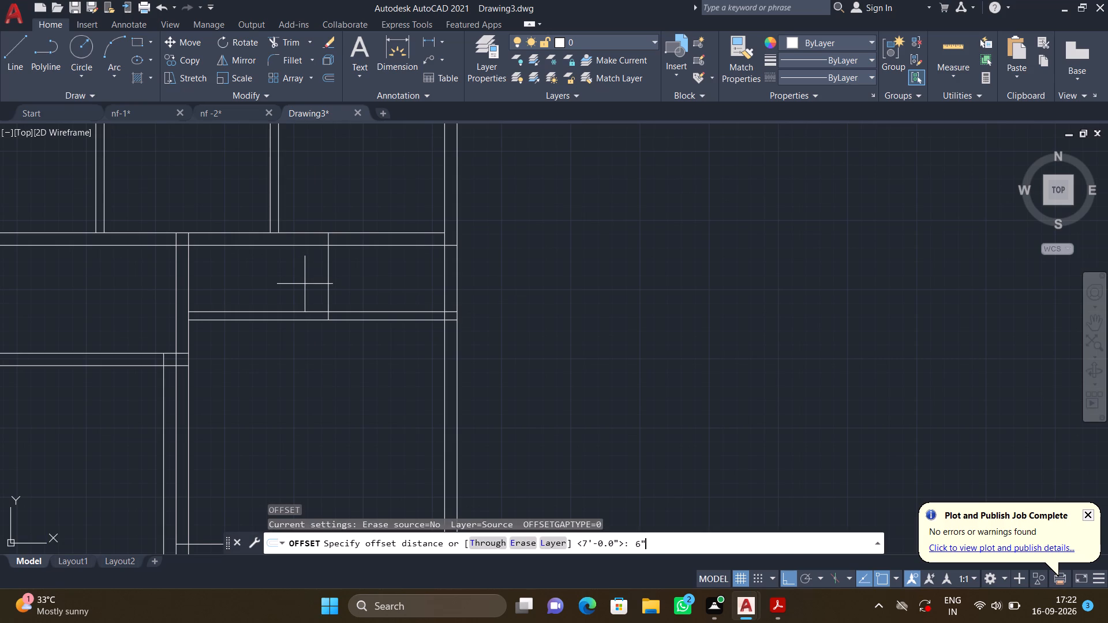
pyautogui.press('Return')
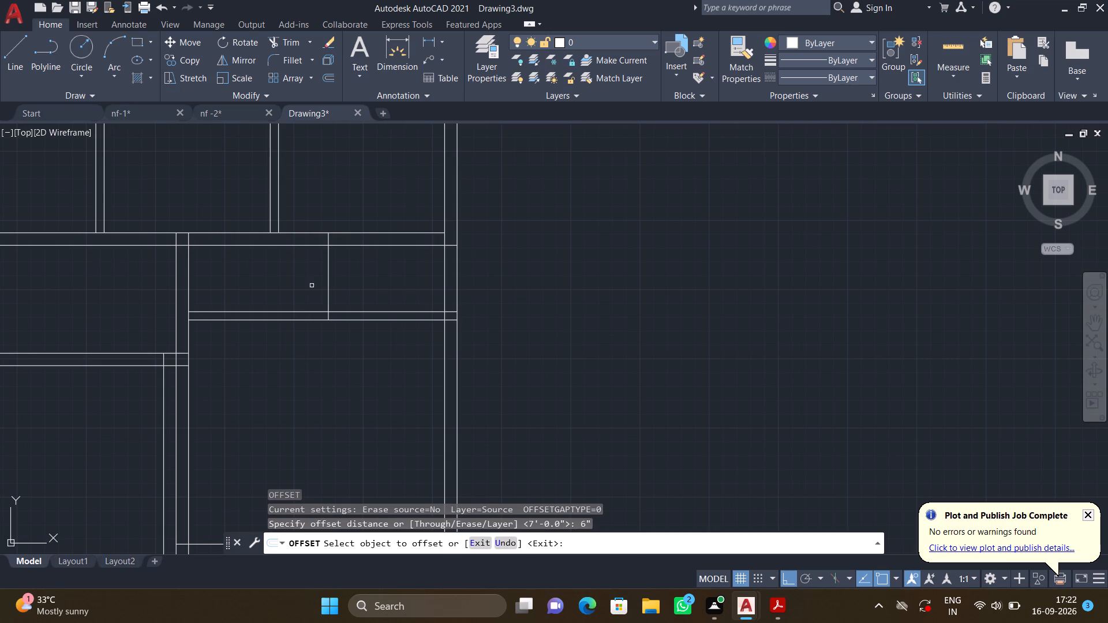
pyautogui.click(328, 282)
pyautogui.click(316, 280)
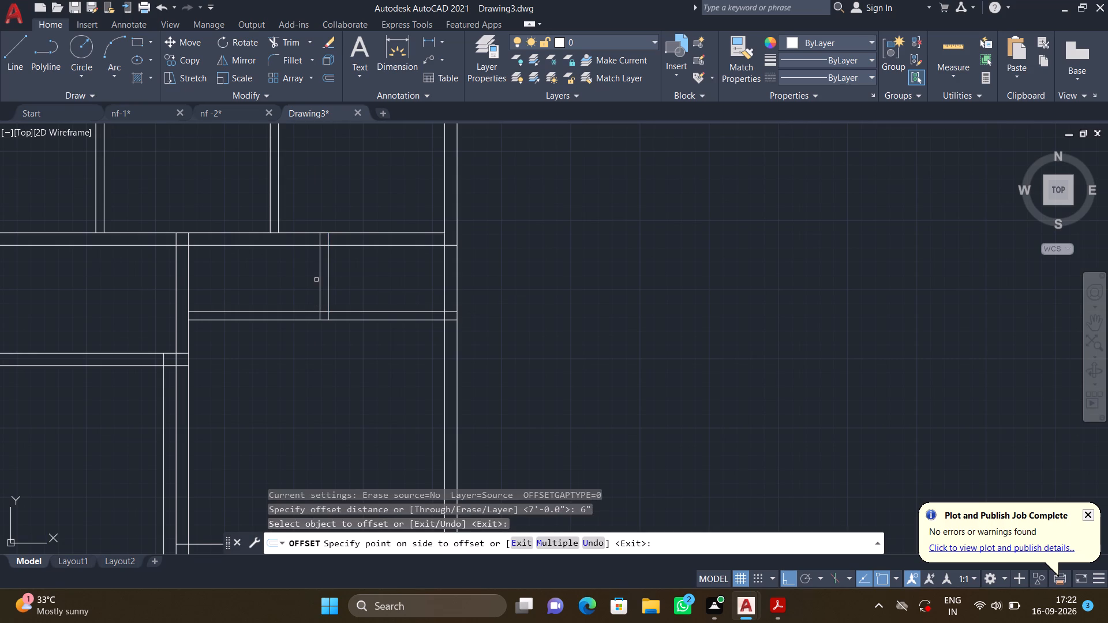
pyautogui.press('Return')
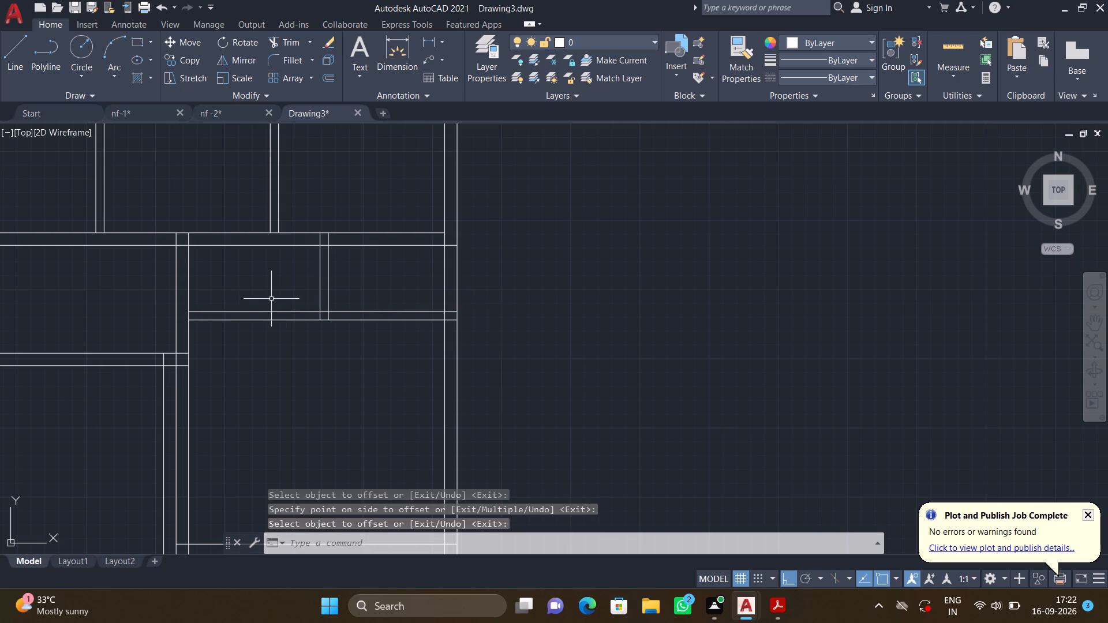
# Trim both lines of the horizontal partition left of the new 6" vertical partition.
pyautogui.write('tr')
pyautogui.press('Return')
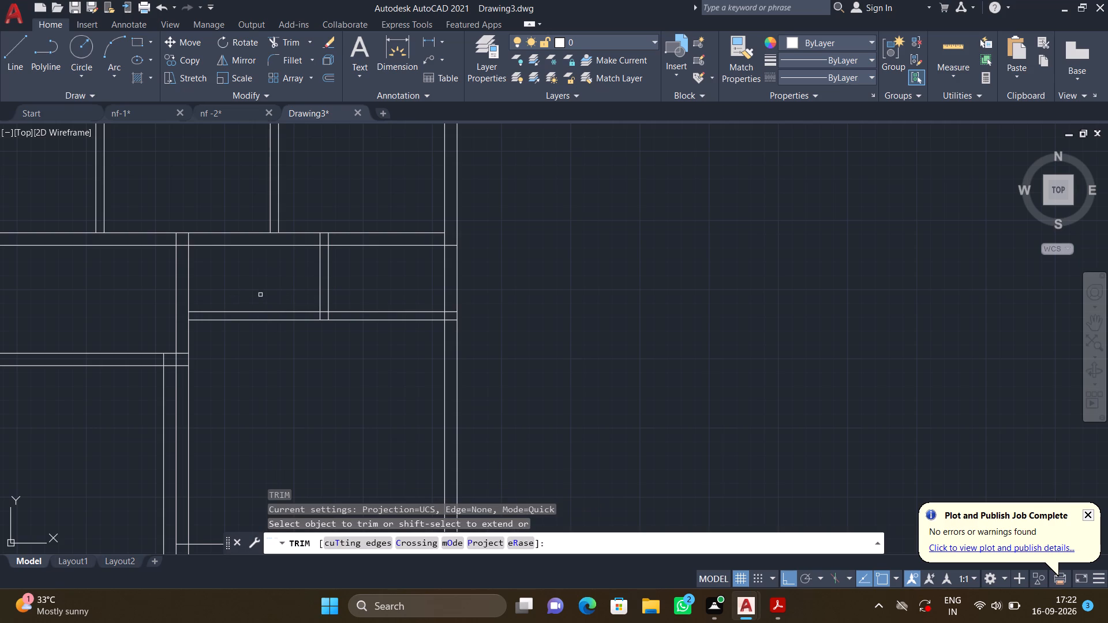
pyautogui.click(252, 297)
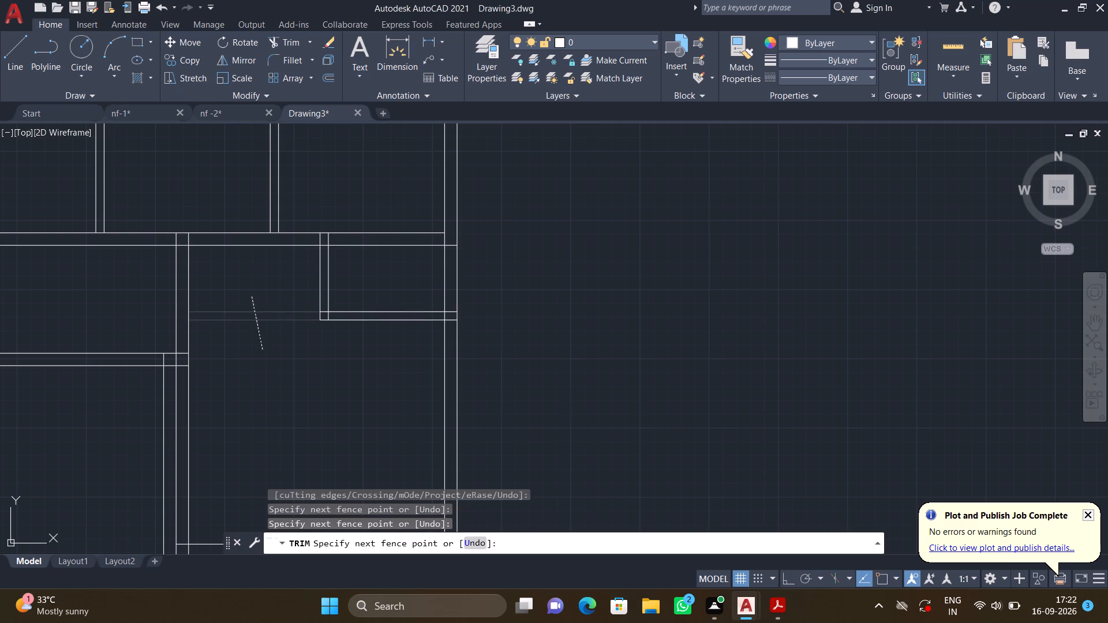
pyautogui.click(263, 351)
pyautogui.scroll(-2, 273, 344)
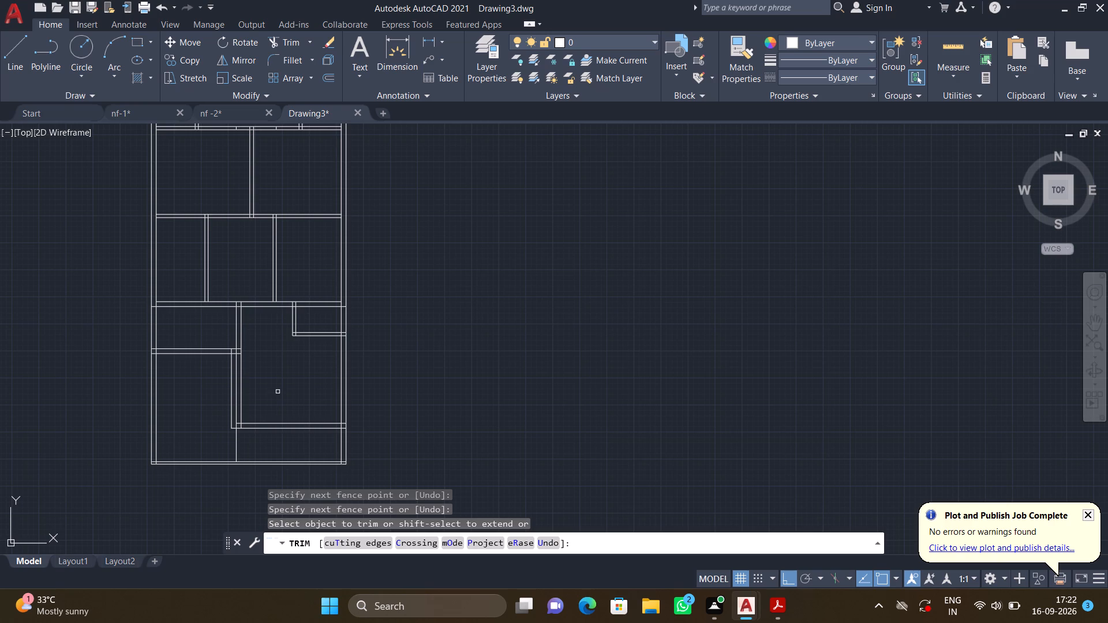
pyautogui.press('Return')
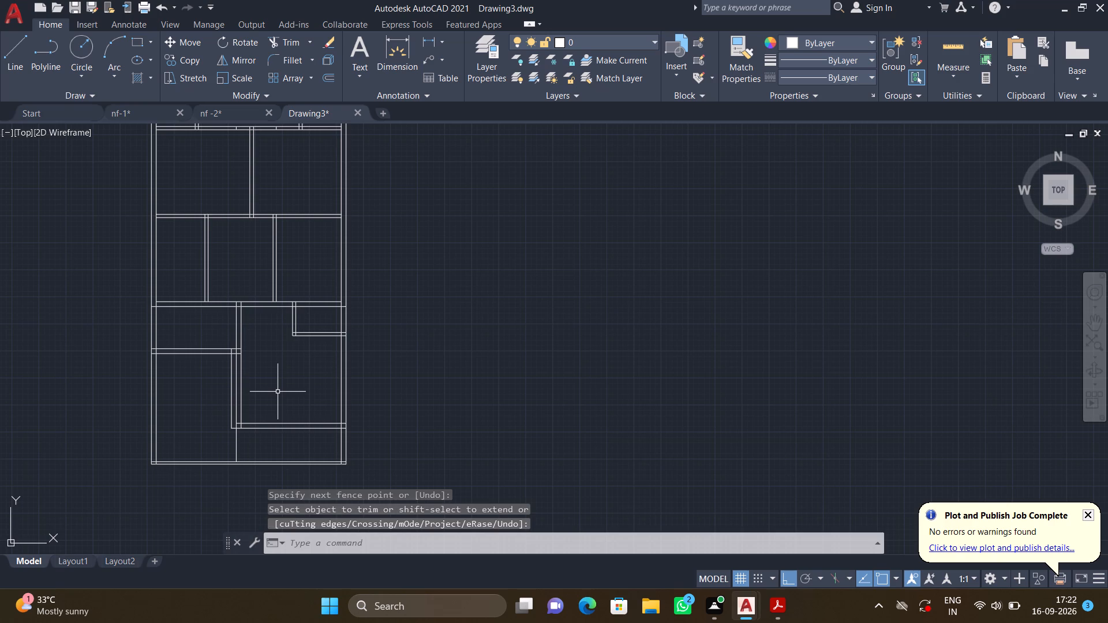
# Trim the ends of the two left-hand horizontal walls' lines that run inside the left outer wall.
pyautogui.moveTo(193, 393); pyautogui.dragTo(292, 387, button='middle')
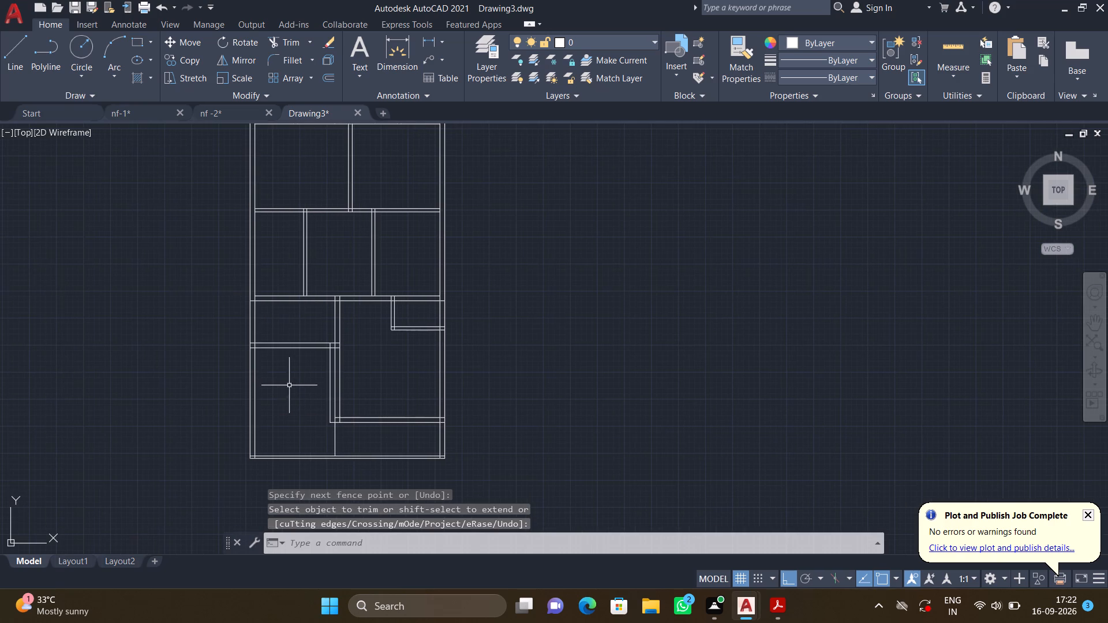
pyautogui.scroll(3, 272, 334)
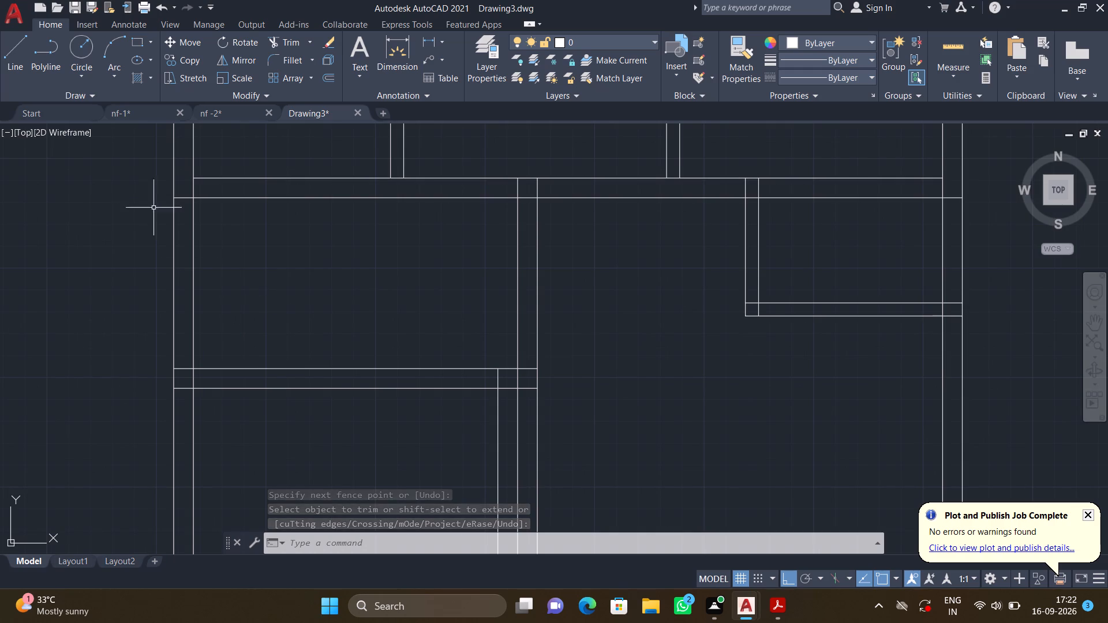
pyautogui.scroll(2, 177, 204)
pyautogui.scroll(-1, 178, 205)
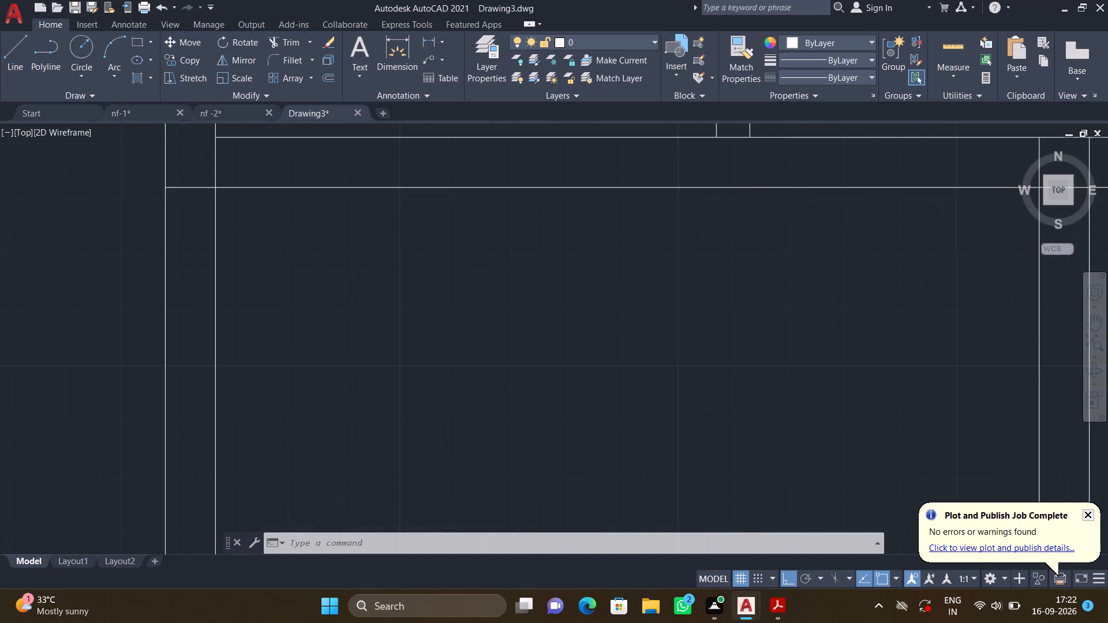
pyautogui.press('t')
pyautogui.press('r')
pyautogui.press('Return')
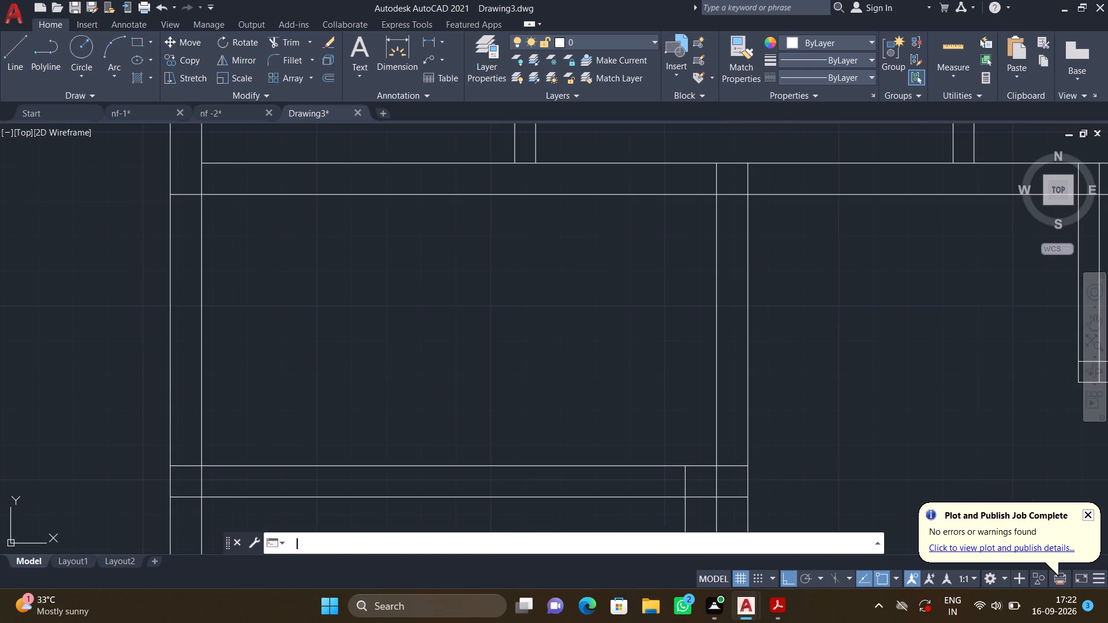
pyautogui.click(192, 188)
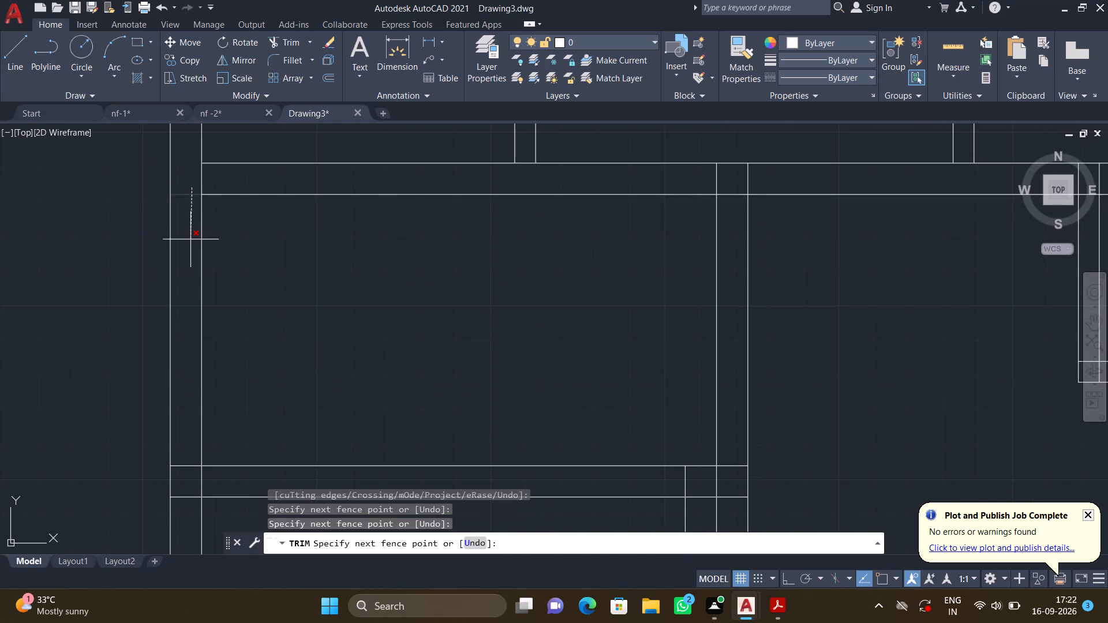
pyautogui.click(190, 239)
pyautogui.moveTo(189, 312); pyautogui.dragTo(184, 231, button='middle')
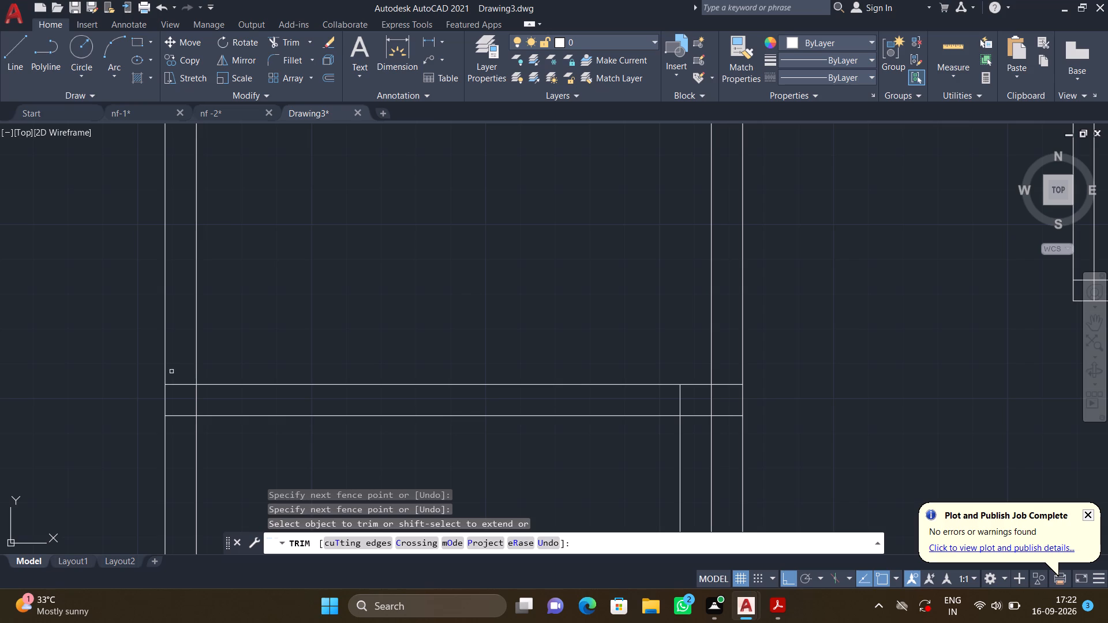
pyautogui.click(185, 373)
pyautogui.click(186, 426)
pyautogui.press('Return')
pyautogui.scroll(-2, 192, 417)
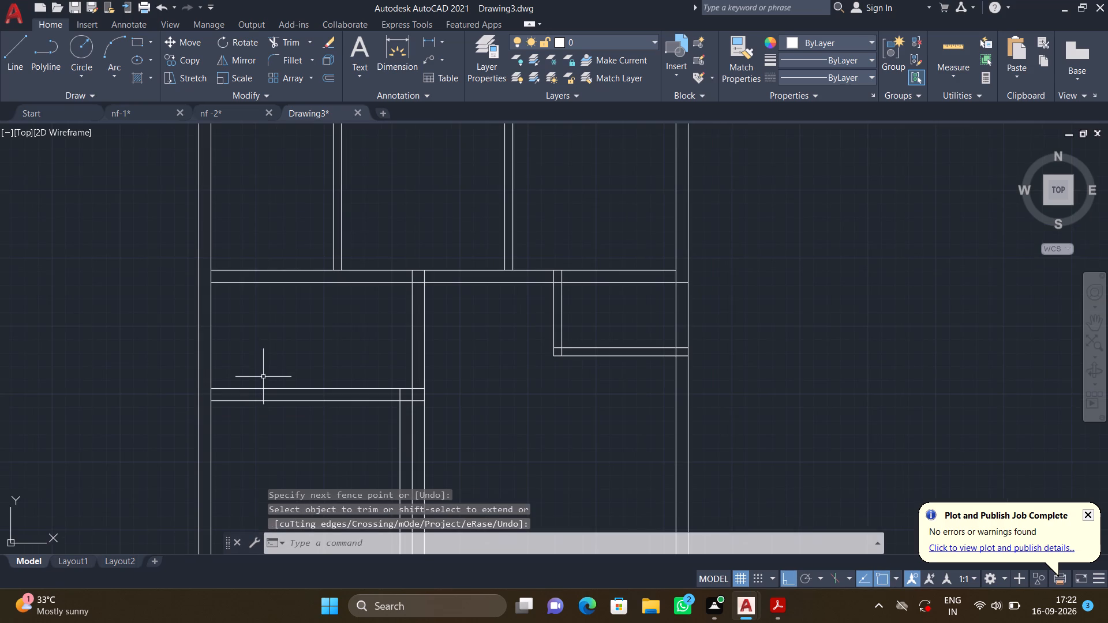
pyautogui.moveTo(263, 374); pyautogui.dragTo(242, 342, button='middle')
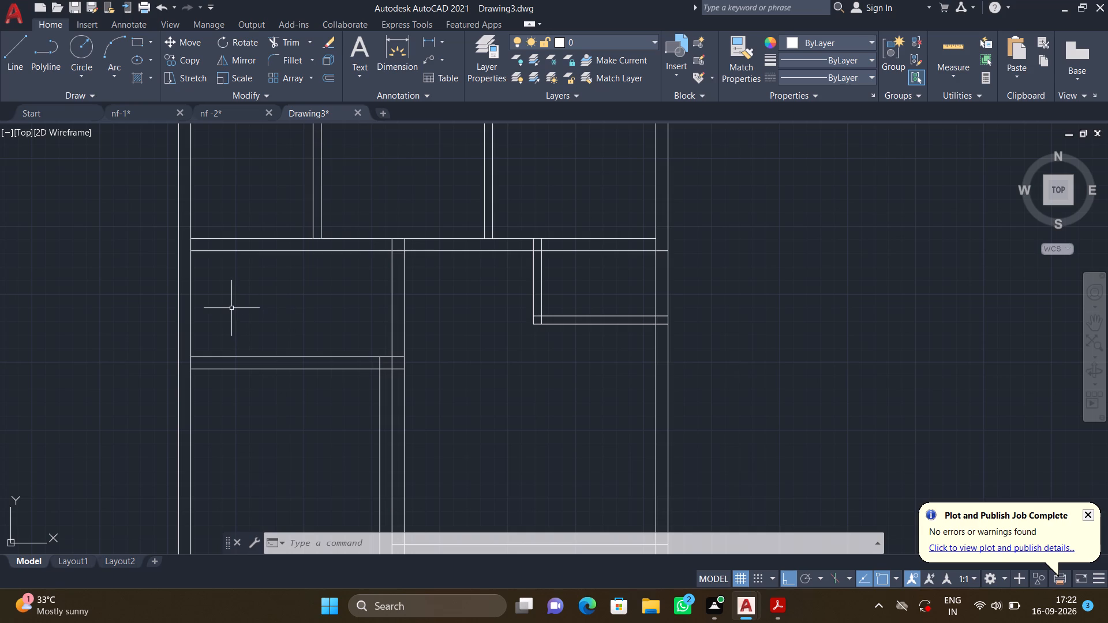
# Draw a vertical line across the small room below the upper-left horizontal wall, just inside the left outer wall.
pyautogui.press('l')
pyautogui.press('Return')
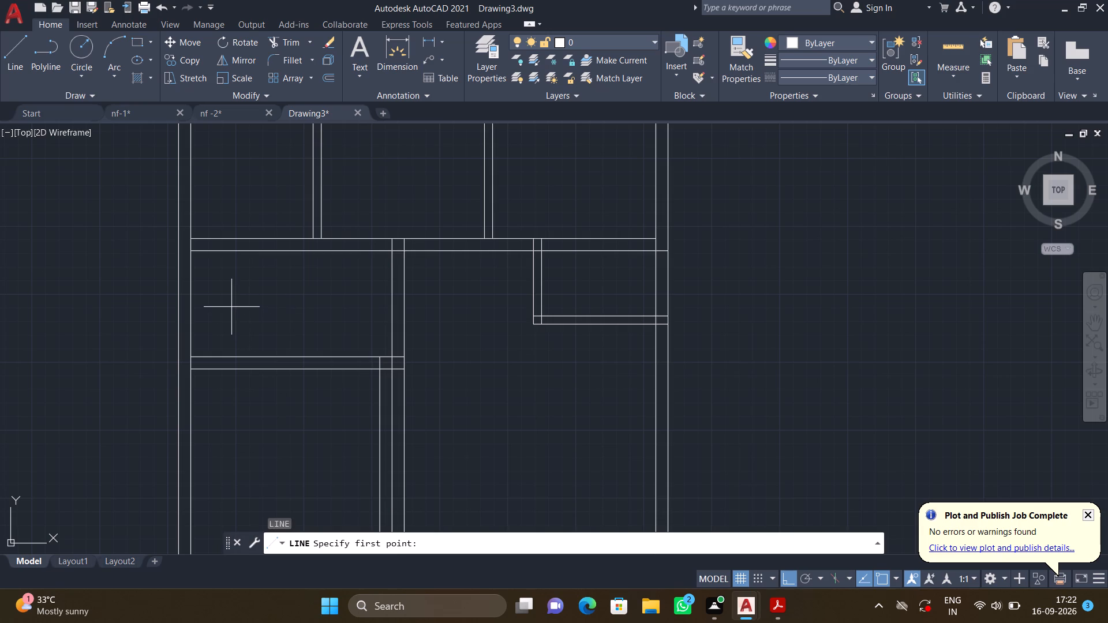
pyautogui.click(225, 253)
pyautogui.click(226, 352)
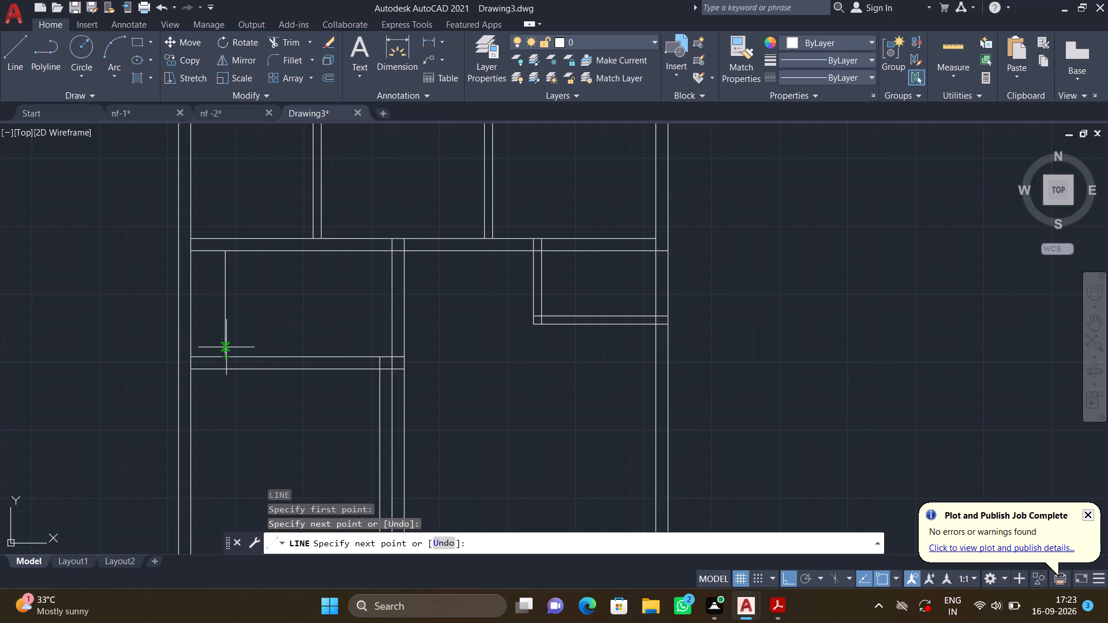
pyautogui.press('Return')
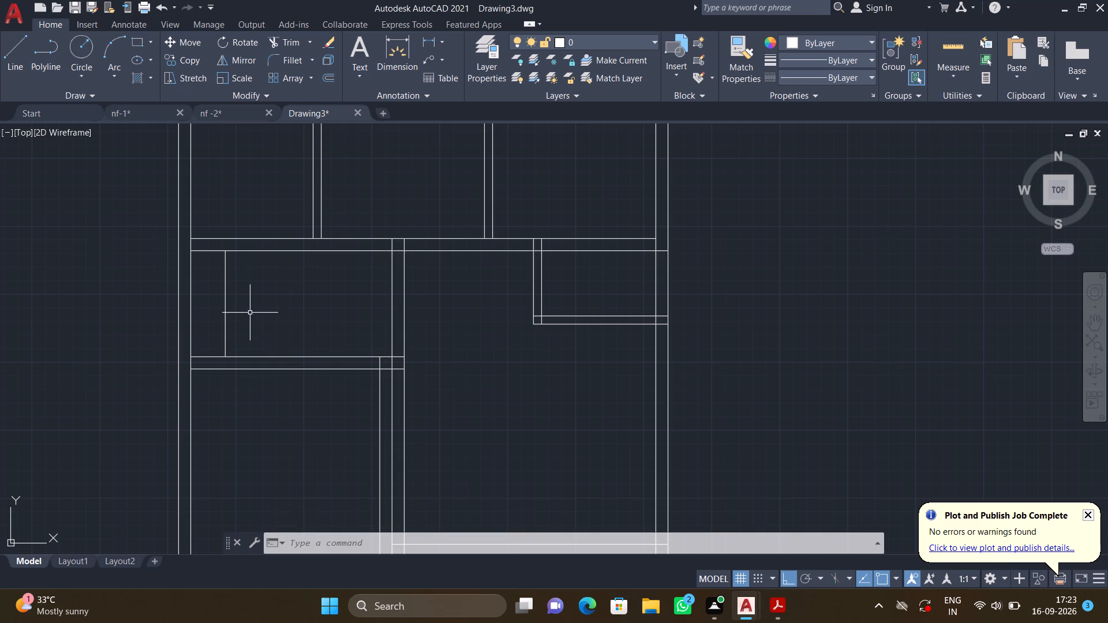
# Measure the inner width of this small left-hand room with a linear dimension.
pyautogui.click(441, 41)
pyautogui.click(447, 67)
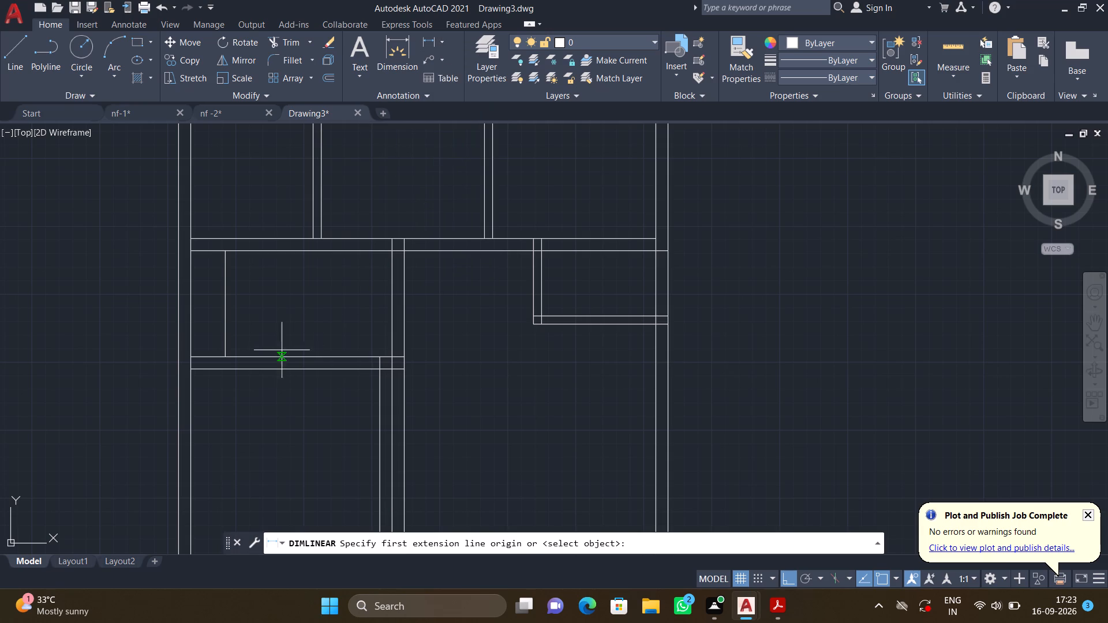
pyautogui.click(194, 252)
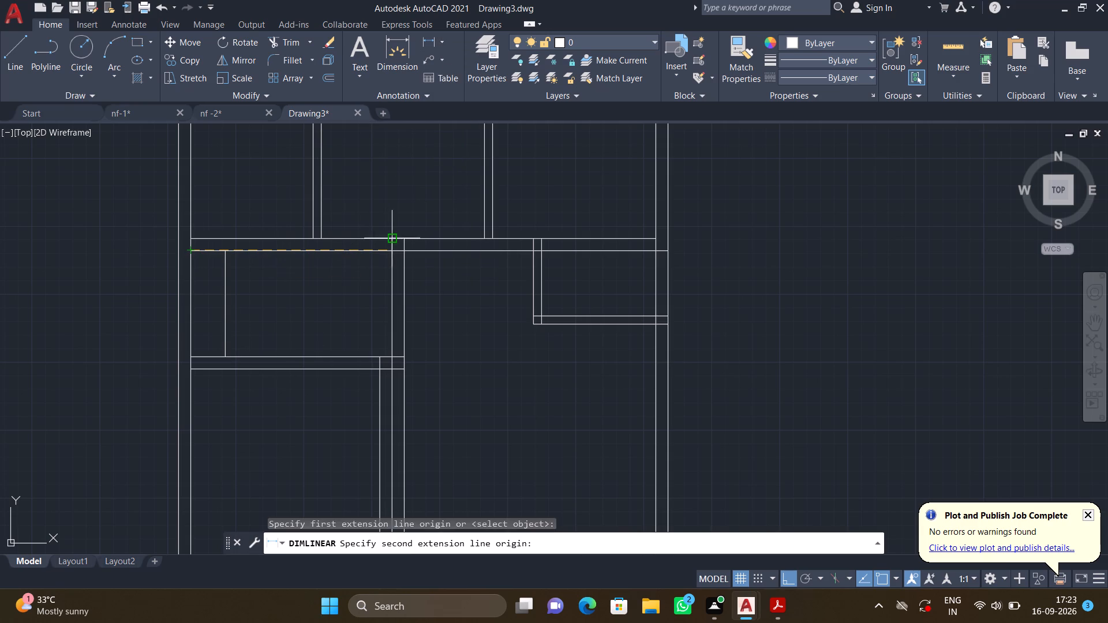
pyautogui.click(391, 253)
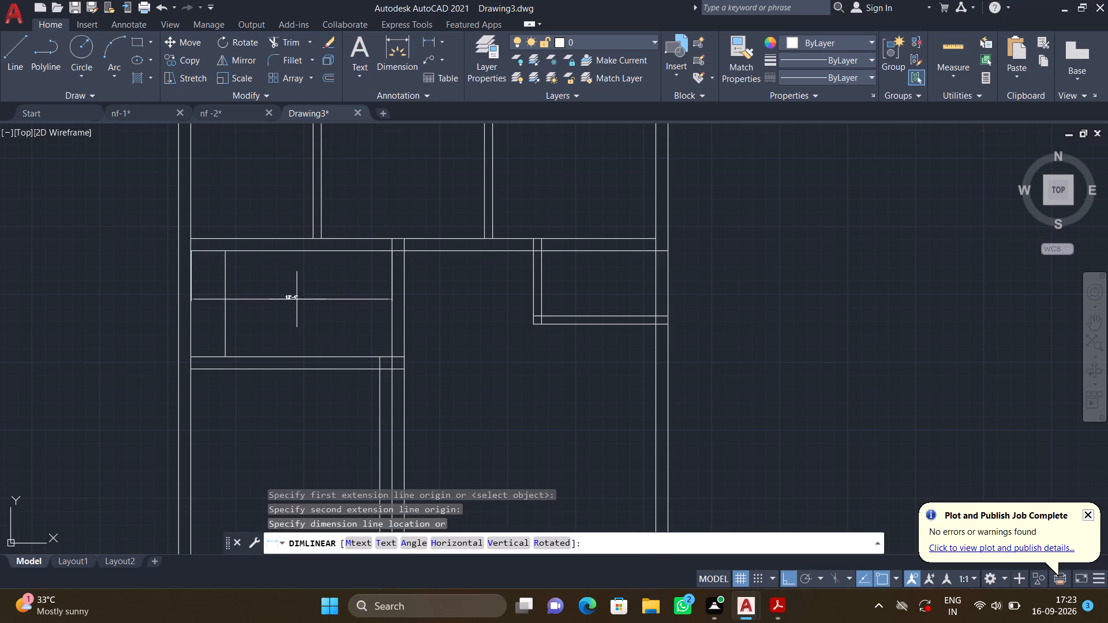
pyautogui.scroll(3, 297, 299)
pyautogui.scroll(-2, 297, 299)
pyautogui.press('Escape')
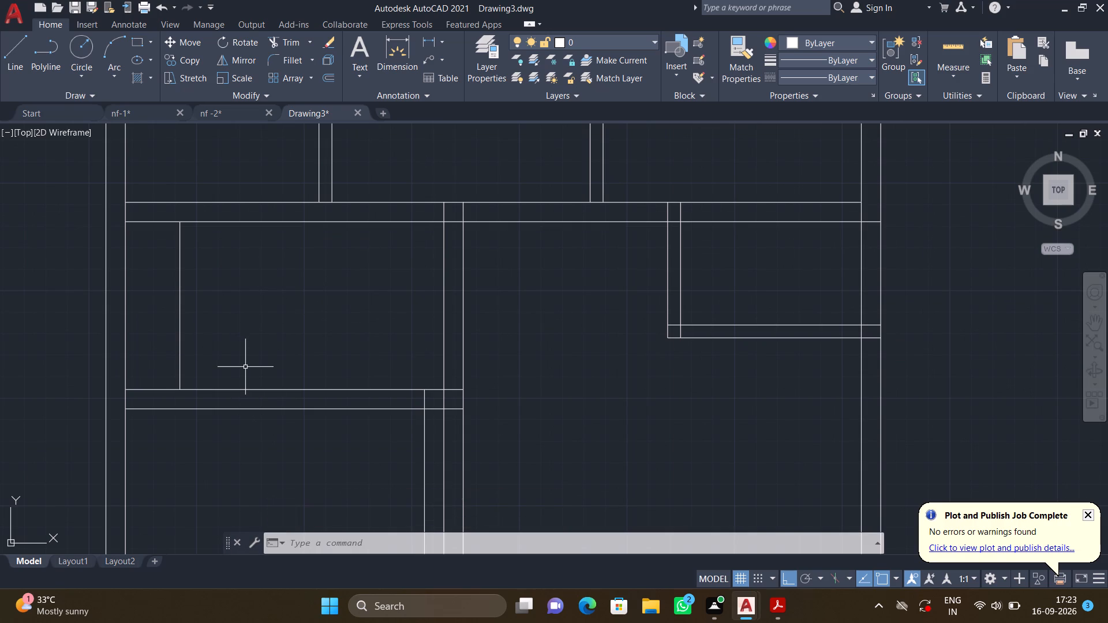
# Offset the new vertical line 1' to the right seven times in succession to form the stair treads.
pyautogui.scroll(-3, 257, 364)
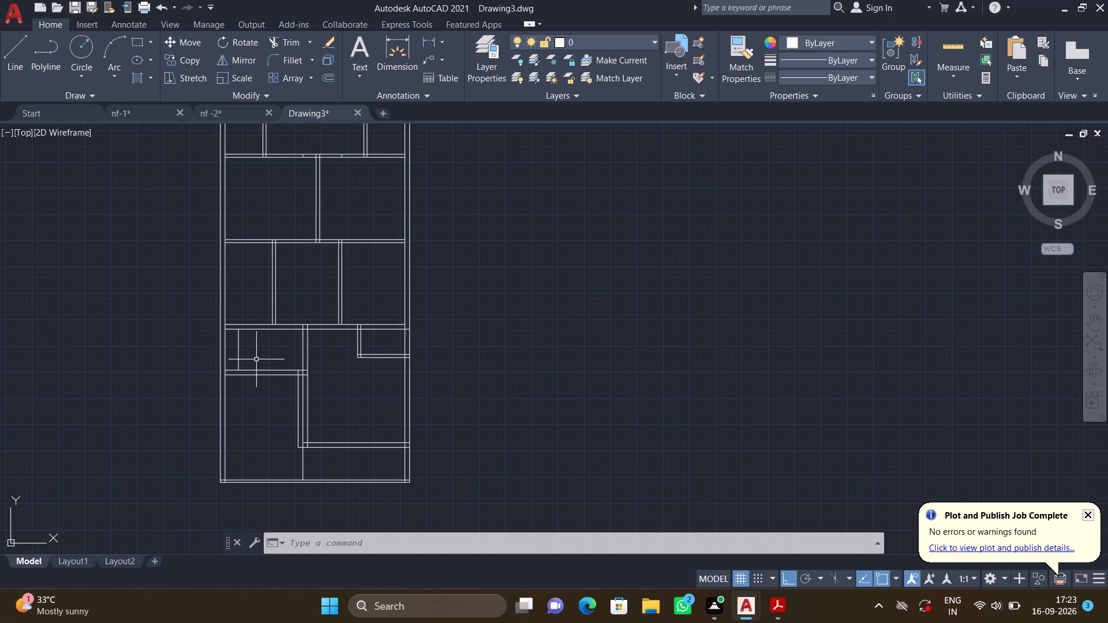
pyautogui.scroll(-2, 257, 359)
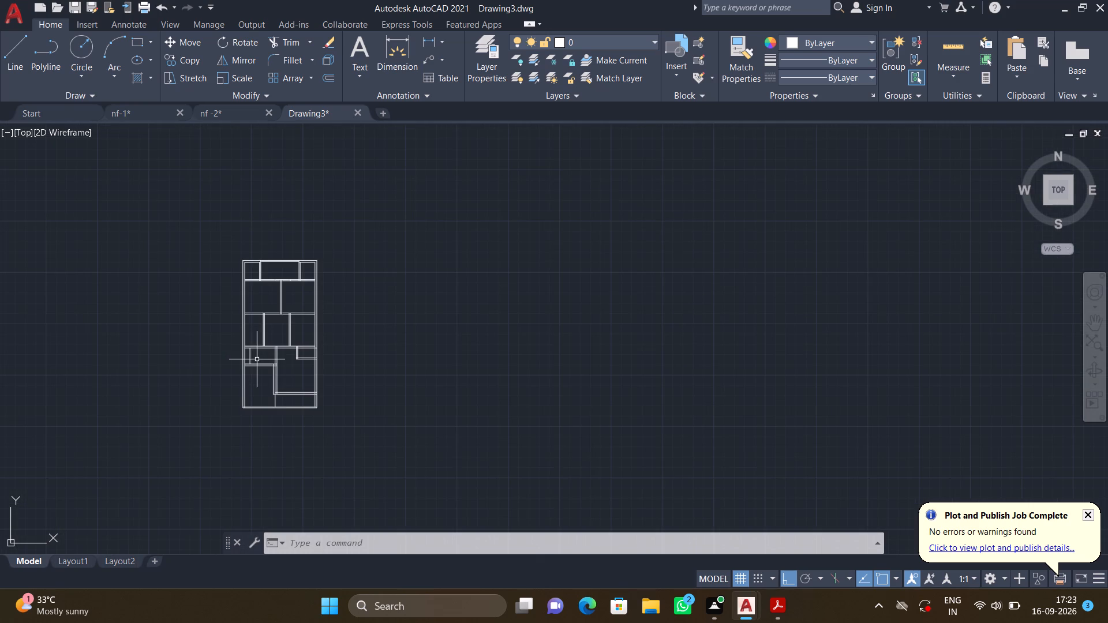
pyautogui.scroll(4, 257, 359)
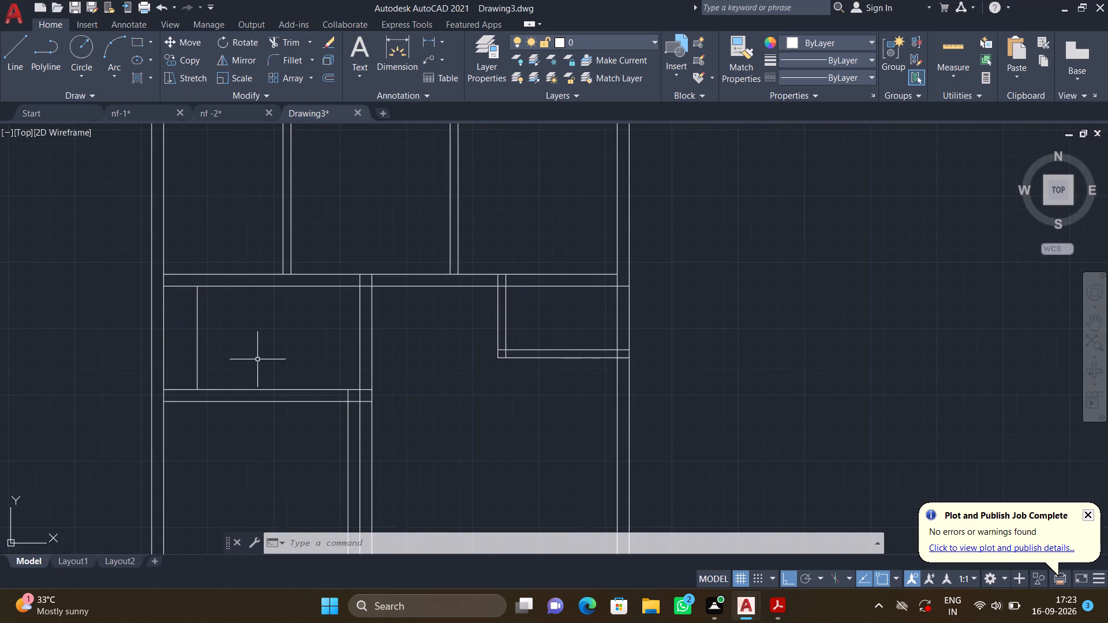
pyautogui.press('o')
pyautogui.press('Return')
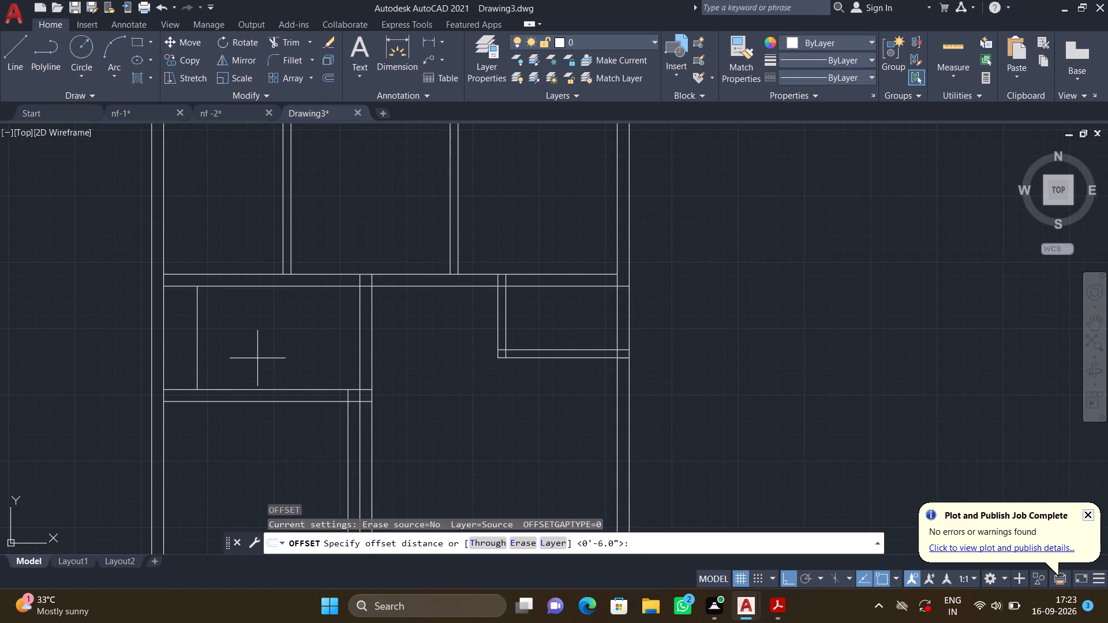
pyautogui.write("1'")
pyautogui.press('Return')
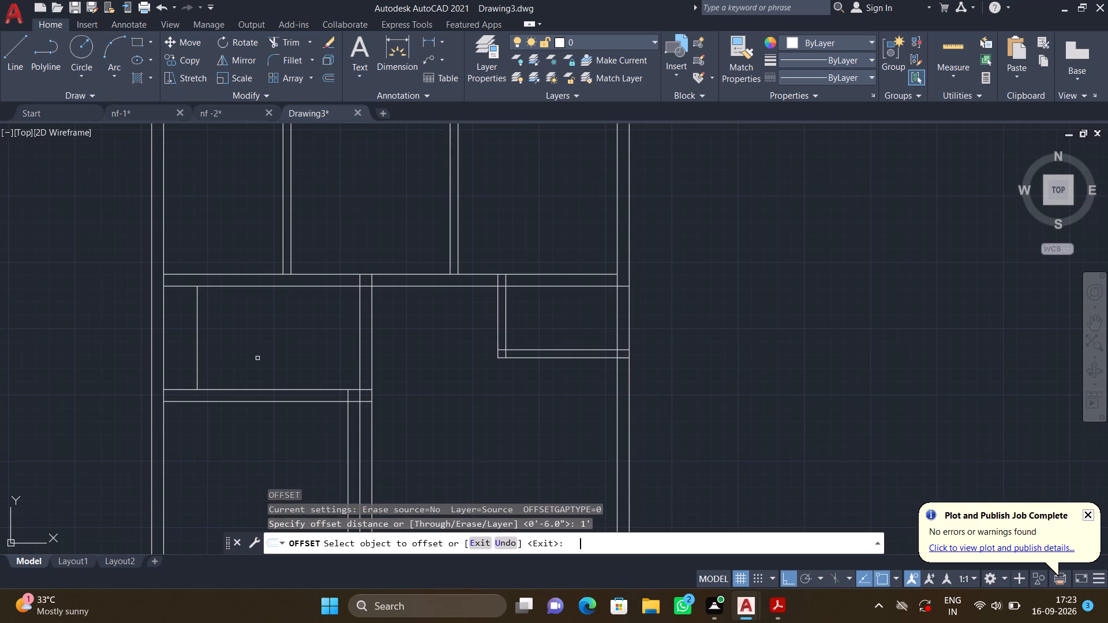
pyautogui.click(197, 344)
pyautogui.click(222, 346)
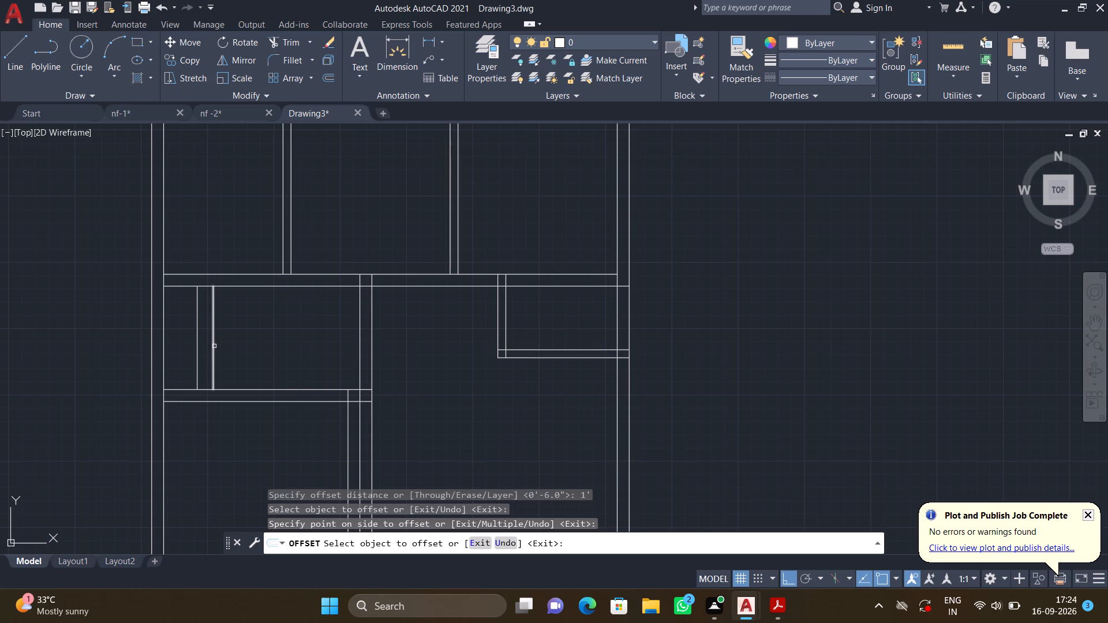
pyautogui.click(214, 346)
pyautogui.click(231, 350)
pyautogui.click(230, 347)
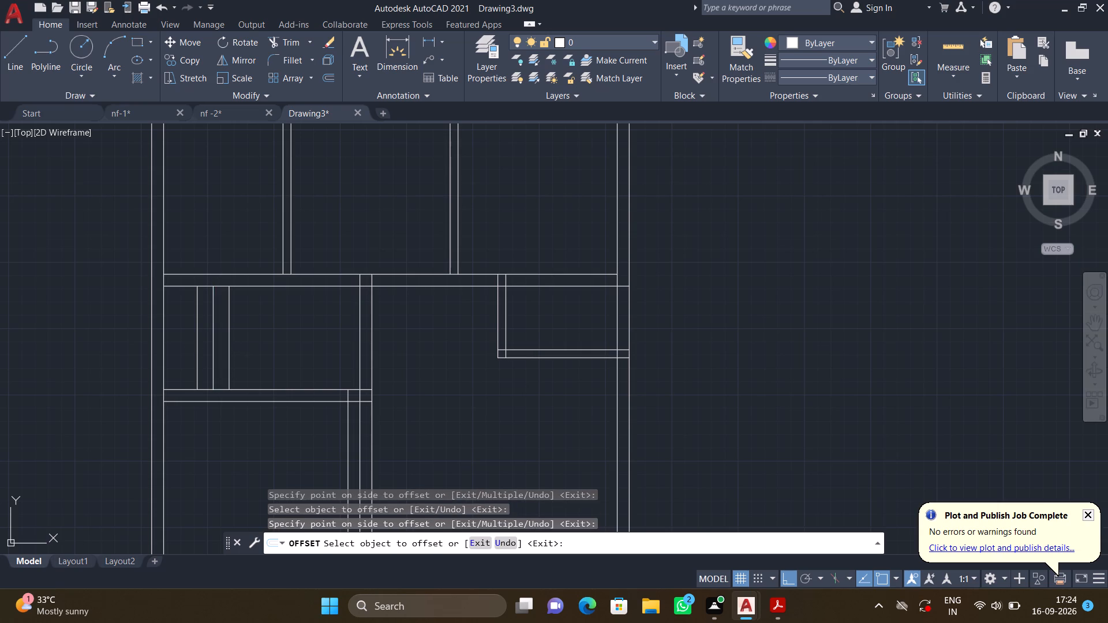
pyautogui.click(252, 348)
pyautogui.click(245, 344)
pyautogui.click(270, 343)
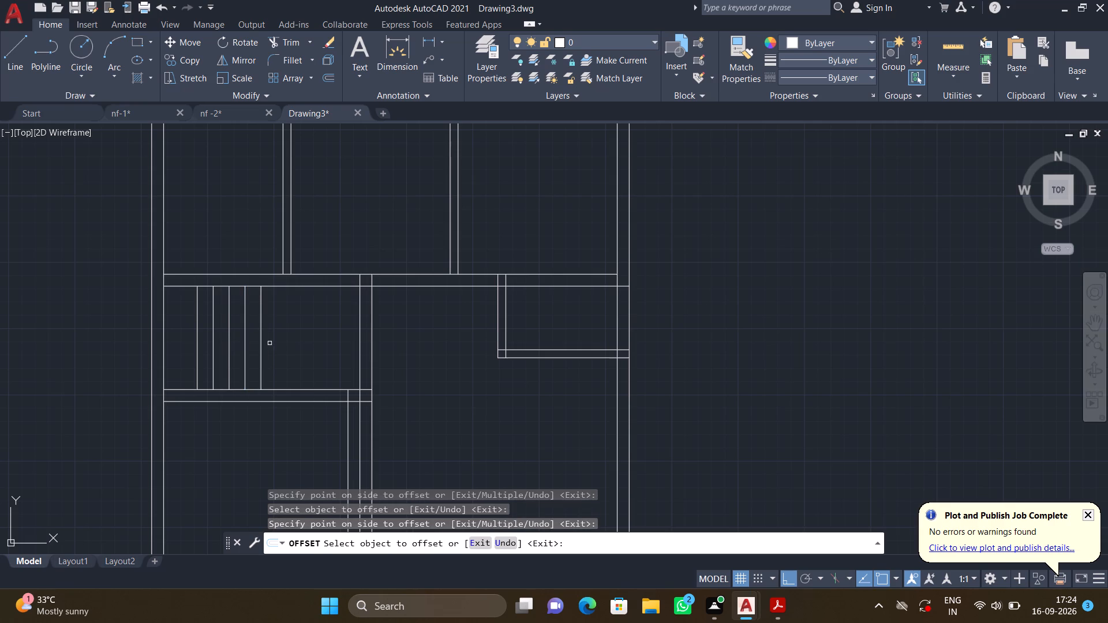
pyautogui.click(260, 335)
pyautogui.click(302, 347)
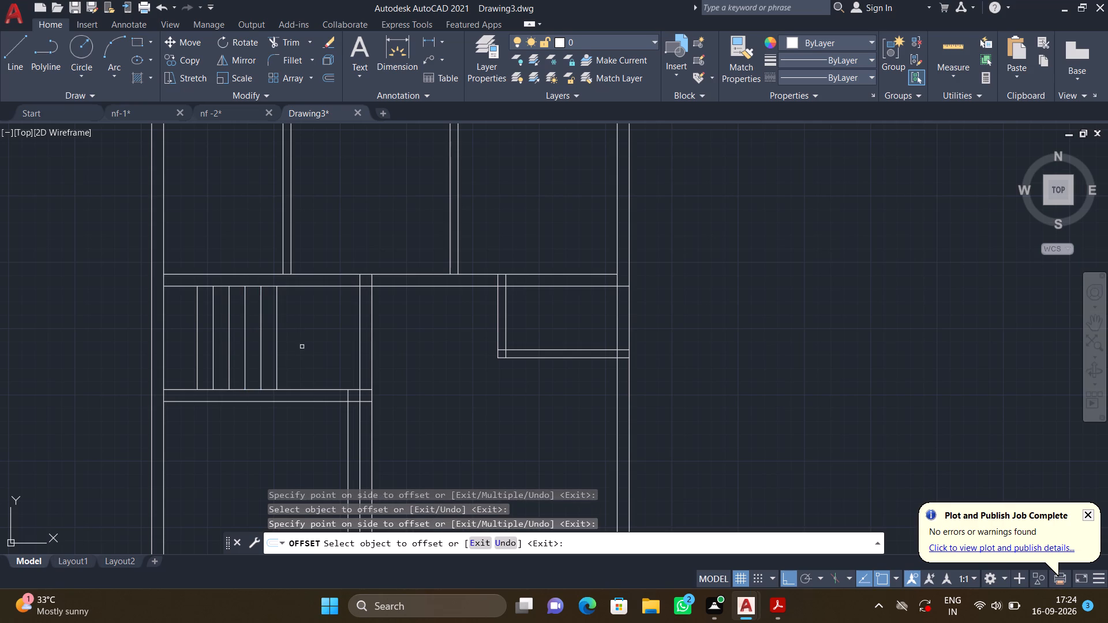
pyautogui.click(278, 337)
pyautogui.click(294, 337)
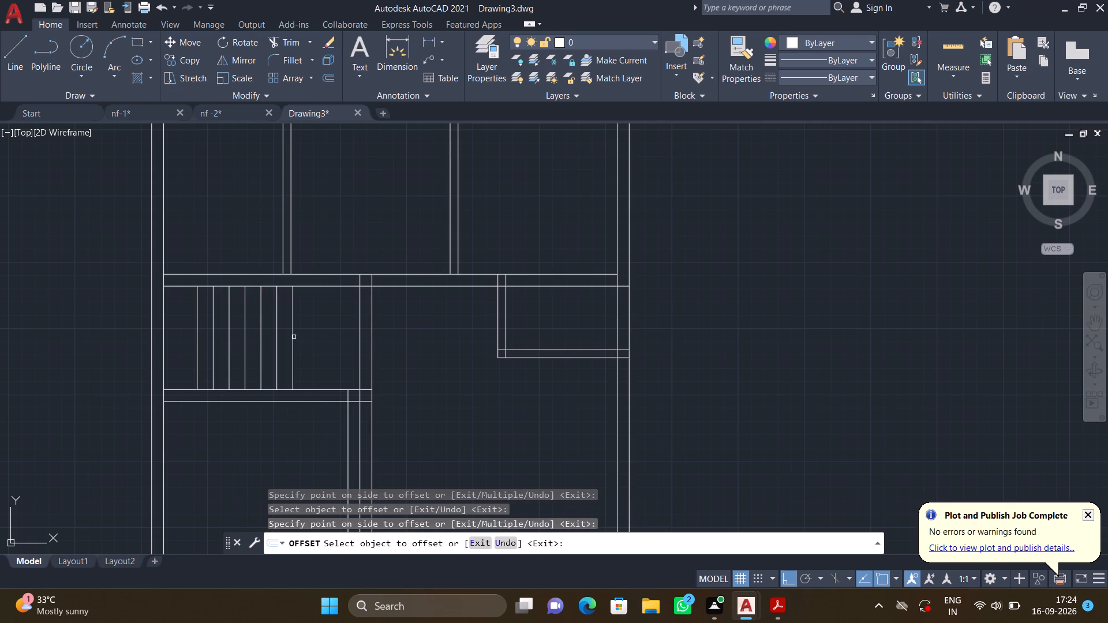
pyautogui.click(292, 337)
pyautogui.click(320, 337)
pyautogui.press('Return')
# Draw a line 3'3" down from the first tread's upper end, continuing horizontally across to the last tread.
pyautogui.scroll(2, 197, 316)
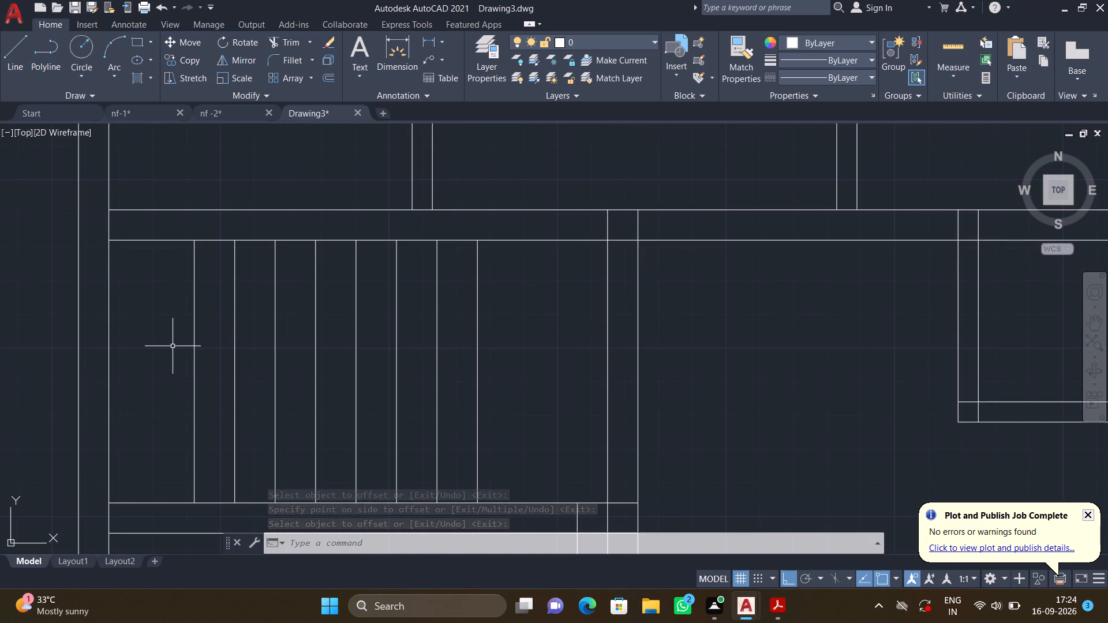
pyautogui.press('l')
pyautogui.press('Return')
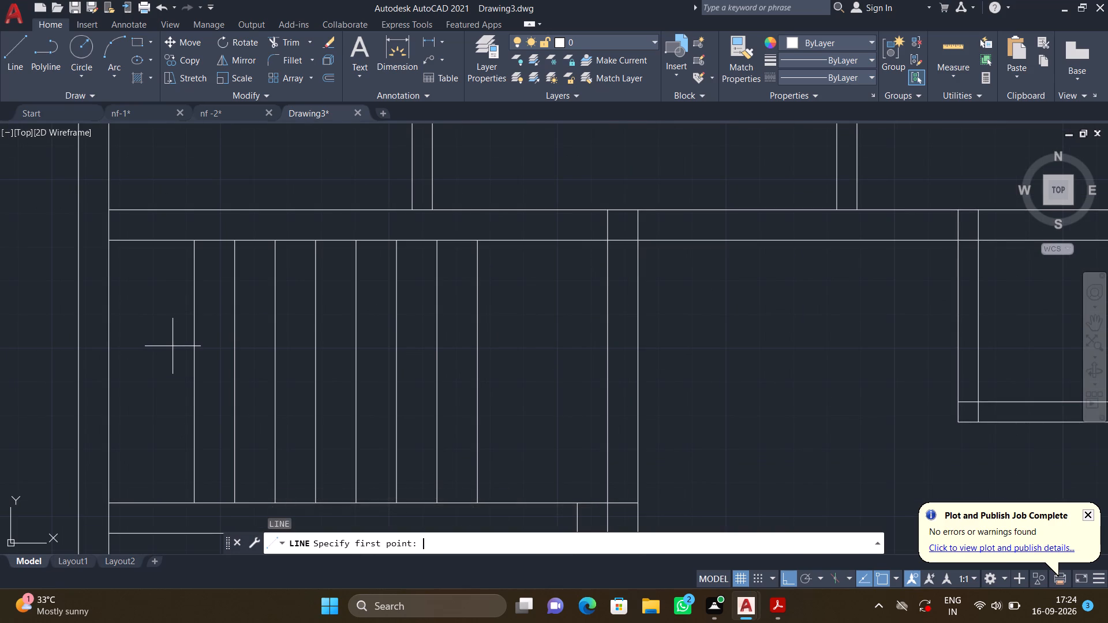
pyautogui.click(197, 241)
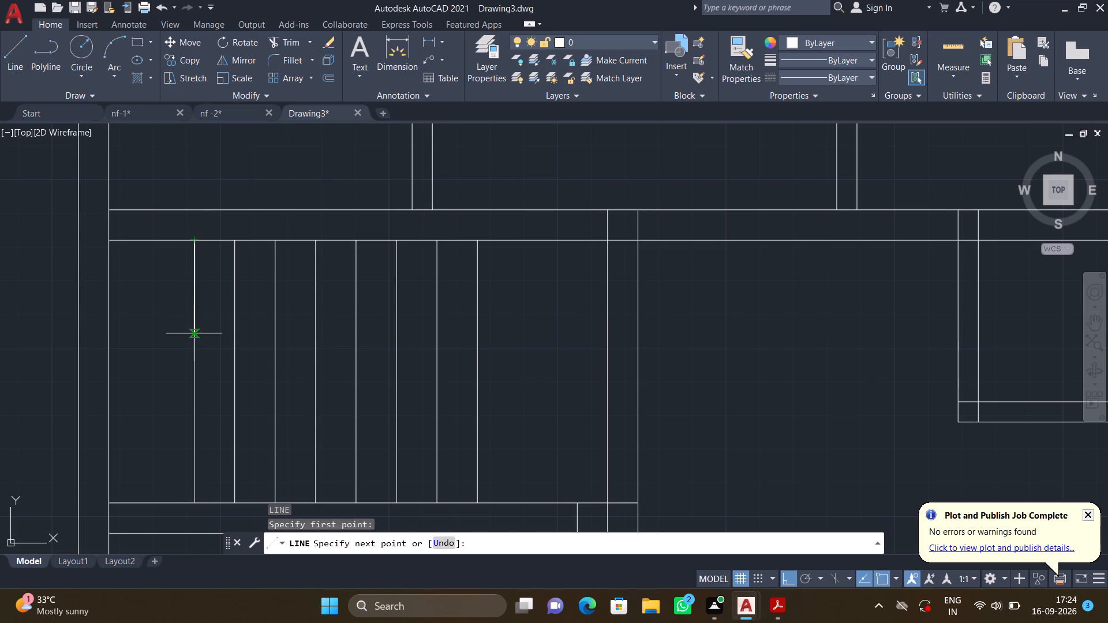
pyautogui.write("3'")
pyautogui.write('3"')
pyautogui.press('Return')
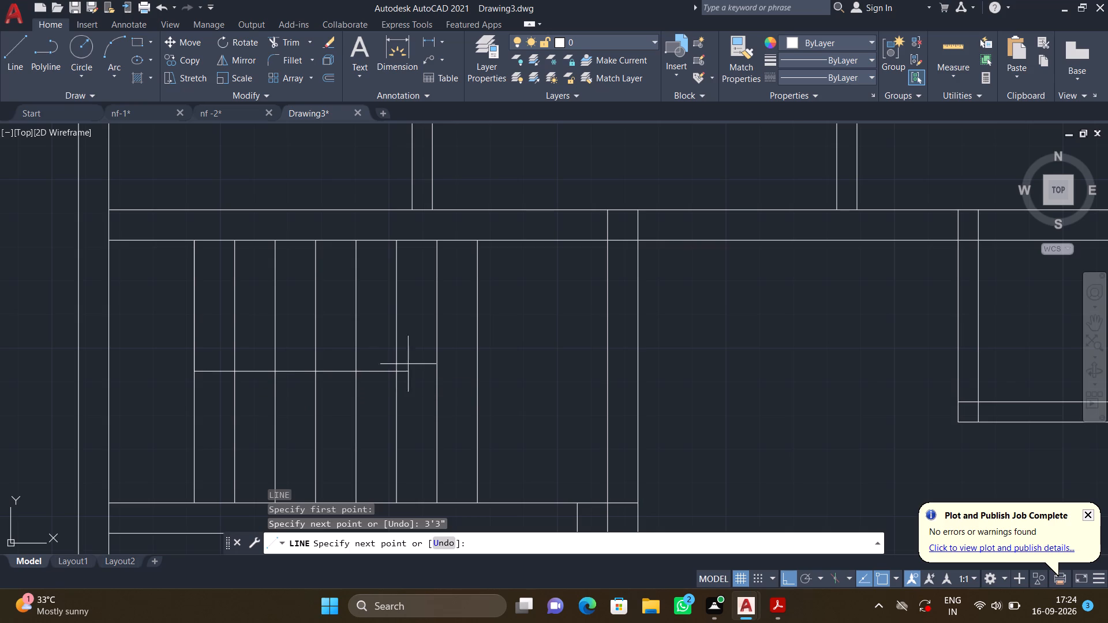
pyautogui.click(482, 371)
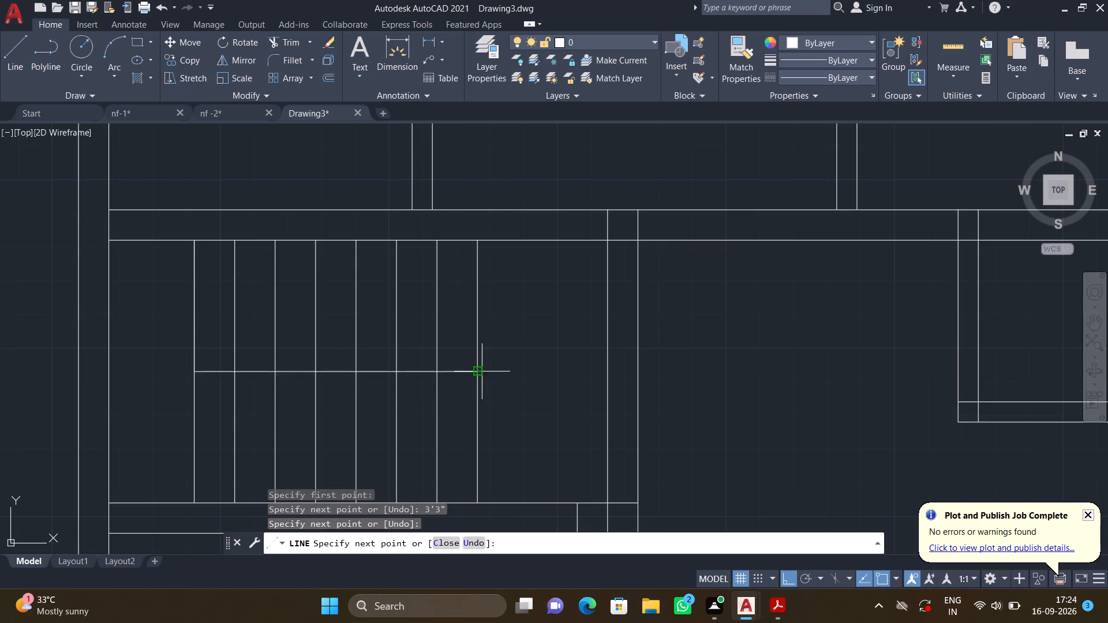
pyautogui.press('Return')
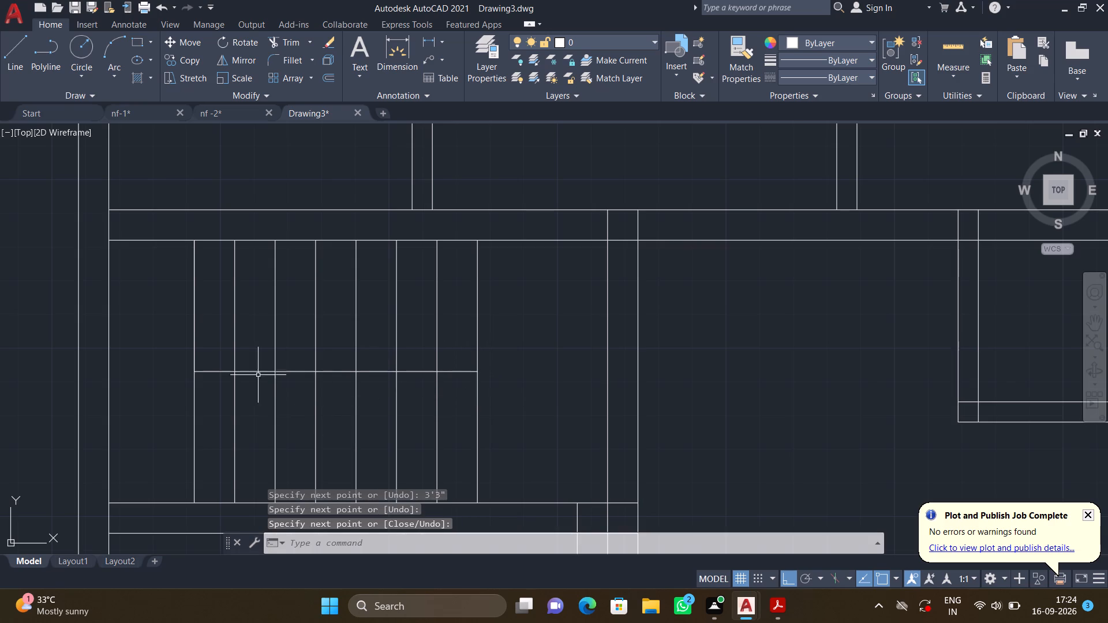
# Delete the 3'3" vertical segment that overlaps the first tread line.
pyautogui.click(193, 314)
pyautogui.press('Delete')
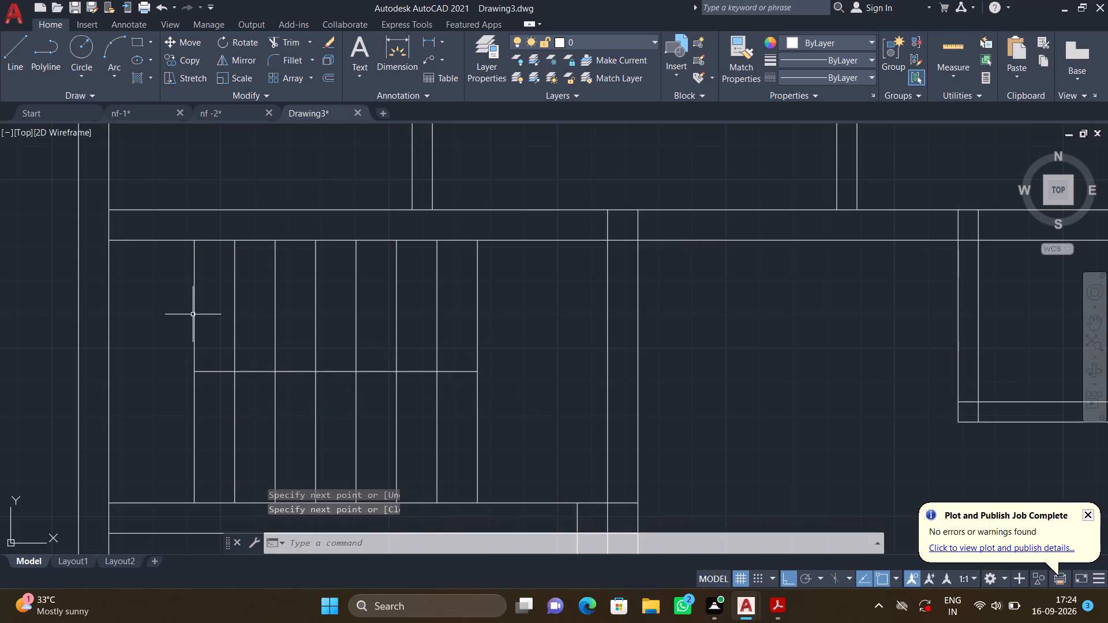
# Offset the horizontal line across the stair treads 2" downward to form the divider between flights.
pyautogui.moveTo(214, 418); pyautogui.dragTo(212, 328, button='middle')
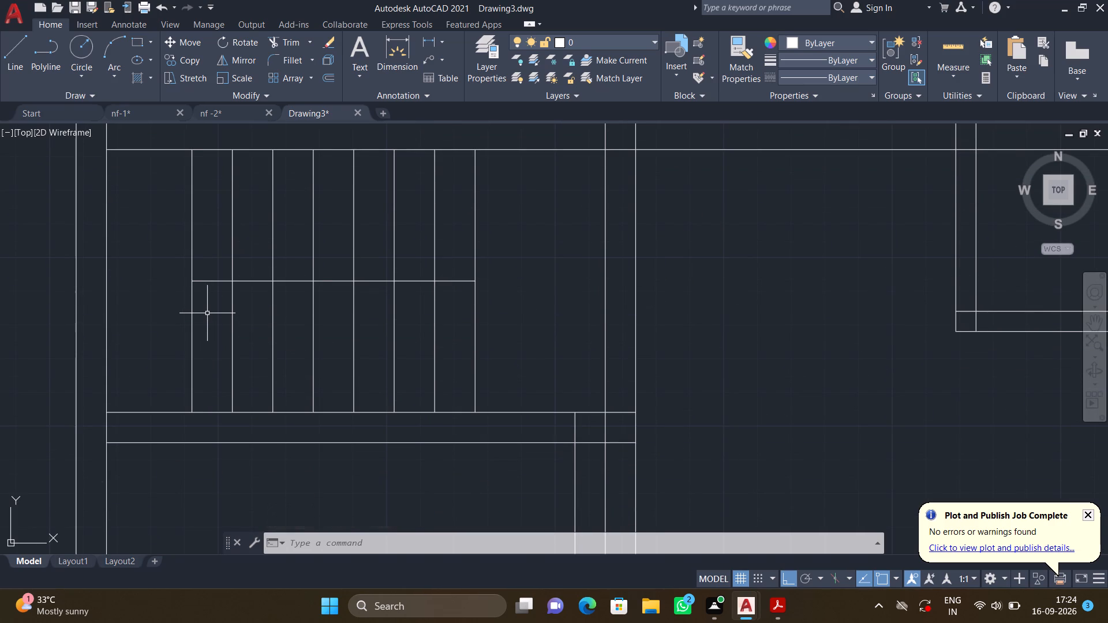
pyautogui.press('o')
pyautogui.press('Return')
pyautogui.write('2"')
pyautogui.press('Return')
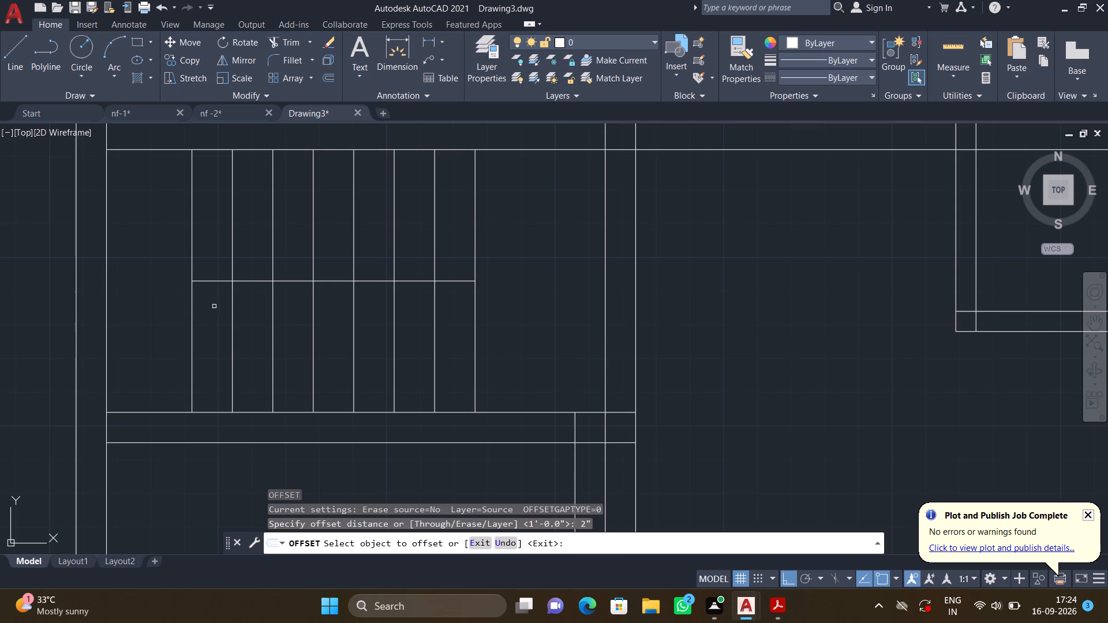
pyautogui.click(220, 282)
pyautogui.click(224, 302)
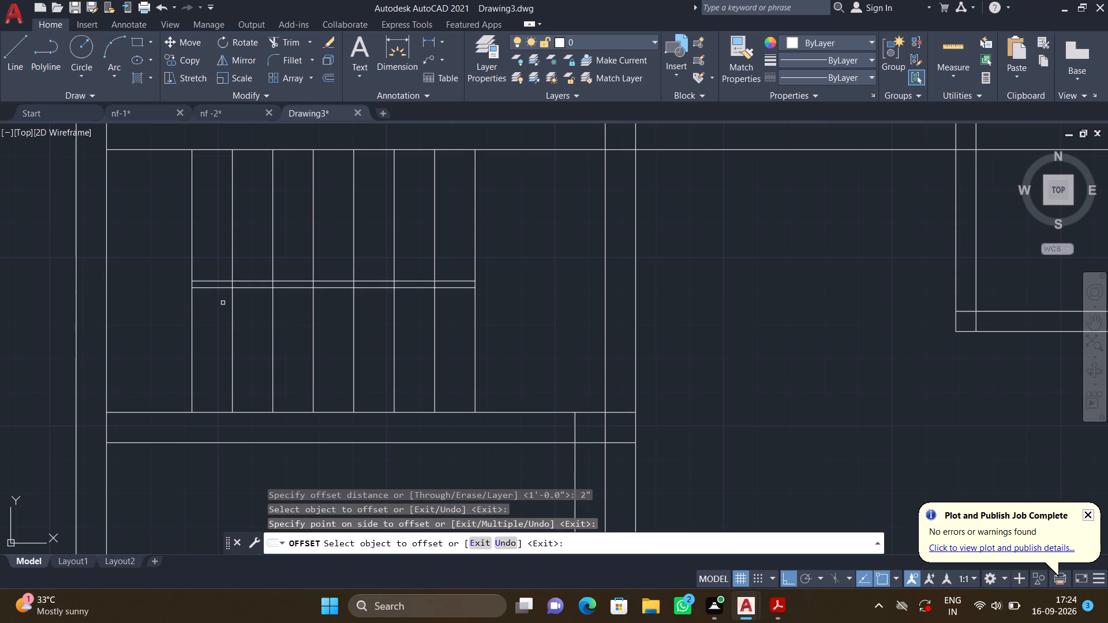
pyautogui.press('Return')
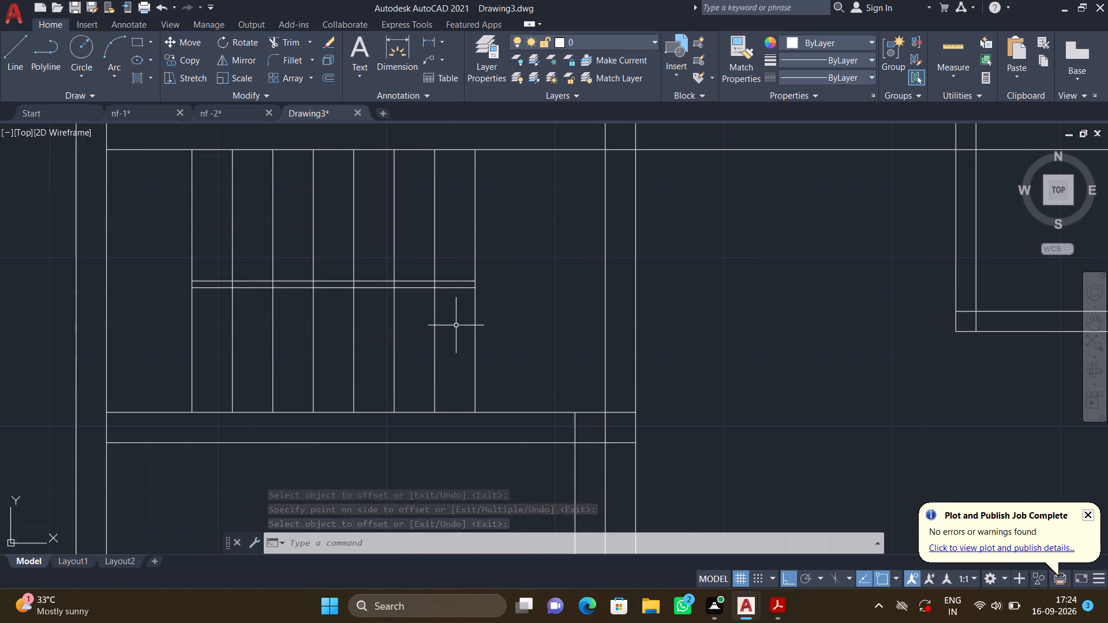
# Trim away the part of the last stair tread line below the double divider line.
pyautogui.write('tr')
pyautogui.press('Return')
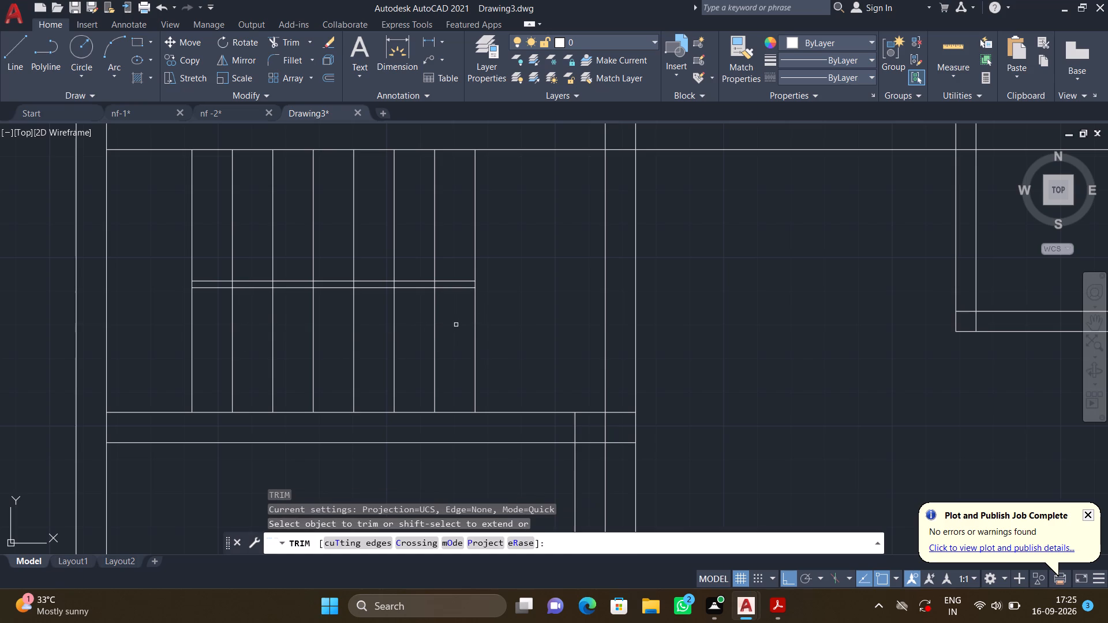
pyautogui.click(462, 332)
pyautogui.click(497, 333)
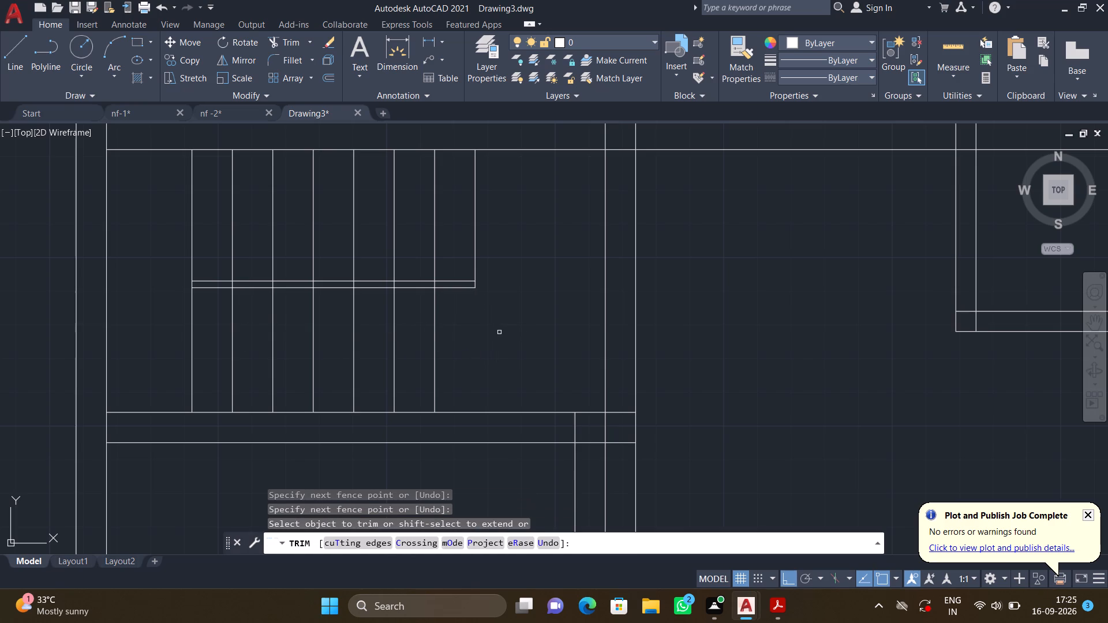
pyautogui.press('Return')
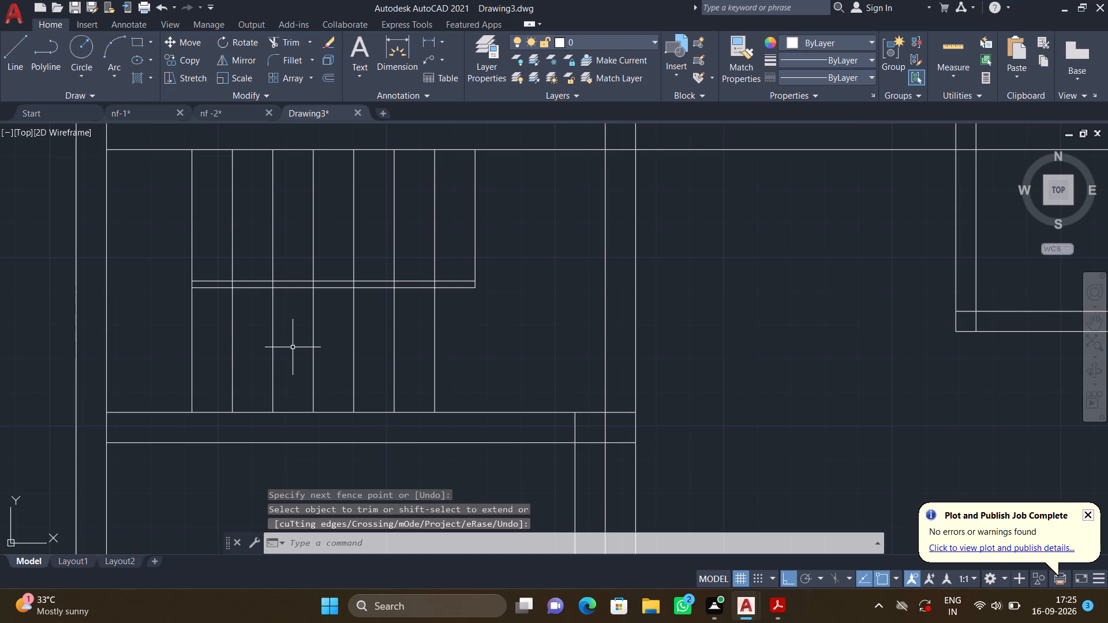
# Trim the first seven tread lines out of the 2" gap between the two divider lines.
pyautogui.scroll(4, 196, 278)
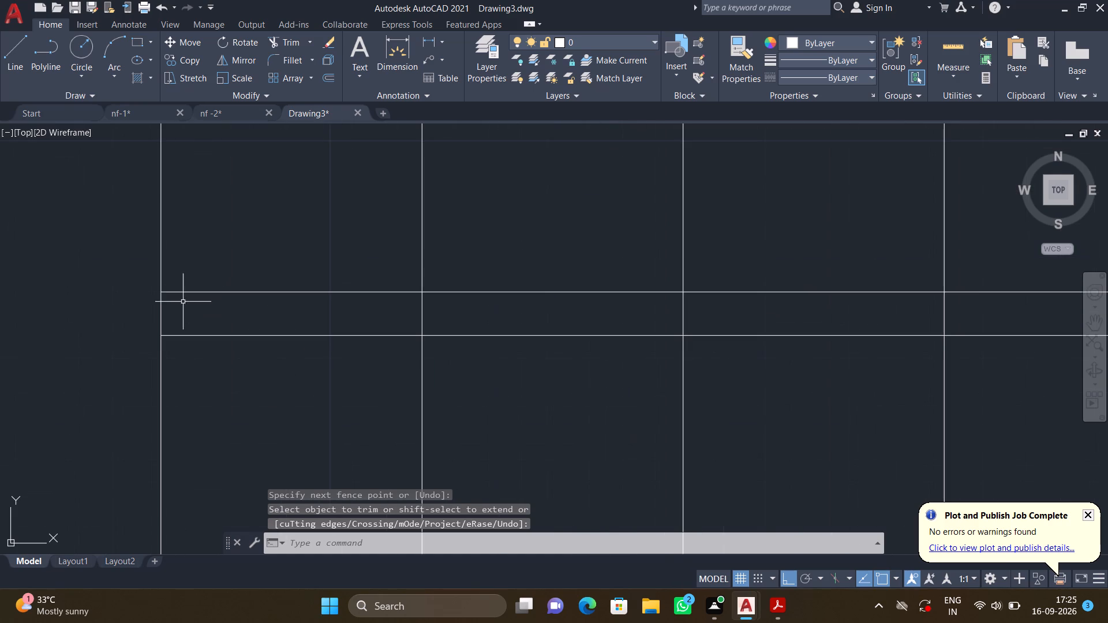
pyautogui.write('tr')
pyautogui.press('Return')
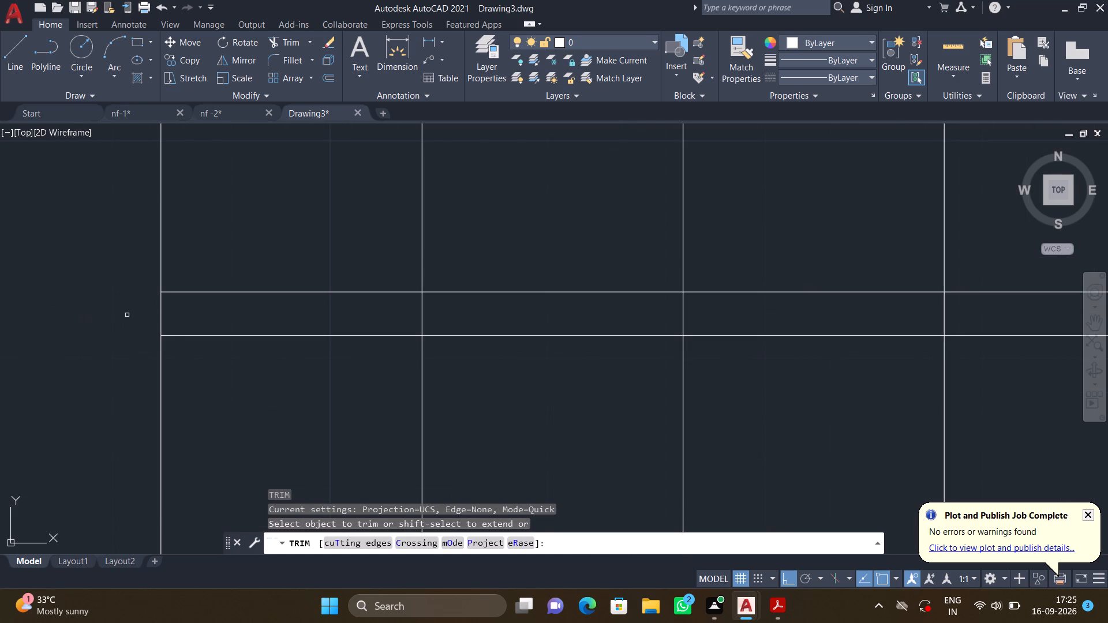
pyautogui.moveTo(128, 316); pyautogui.dragTo(136, 316)
pyautogui.click(519, 303)
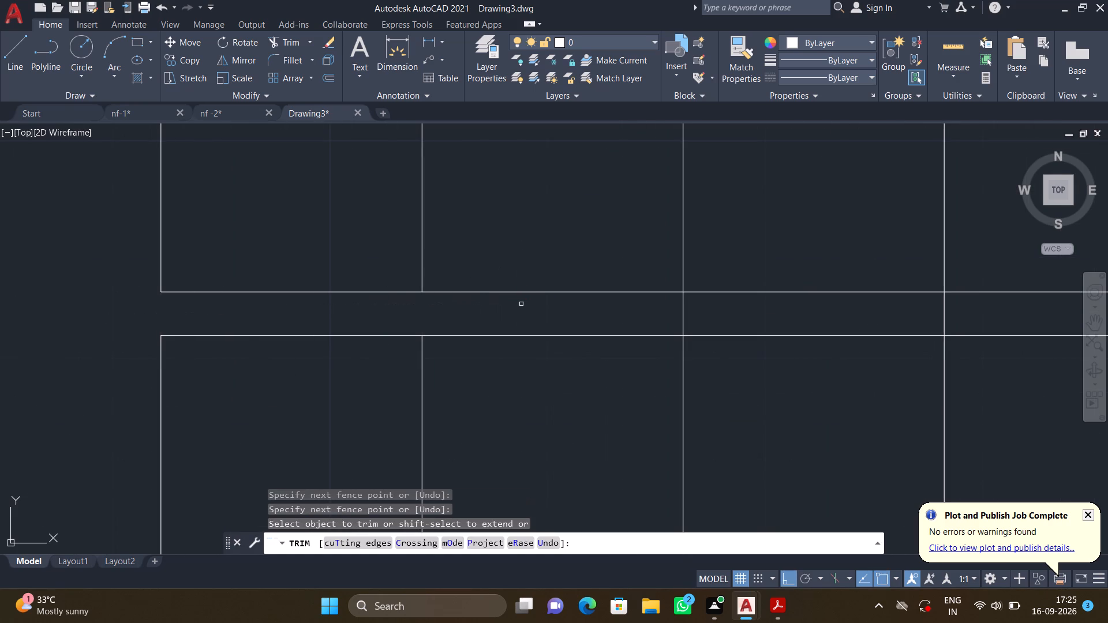
pyautogui.moveTo(572, 309); pyautogui.dragTo(358, 333, button='middle')
pyautogui.click(420, 338)
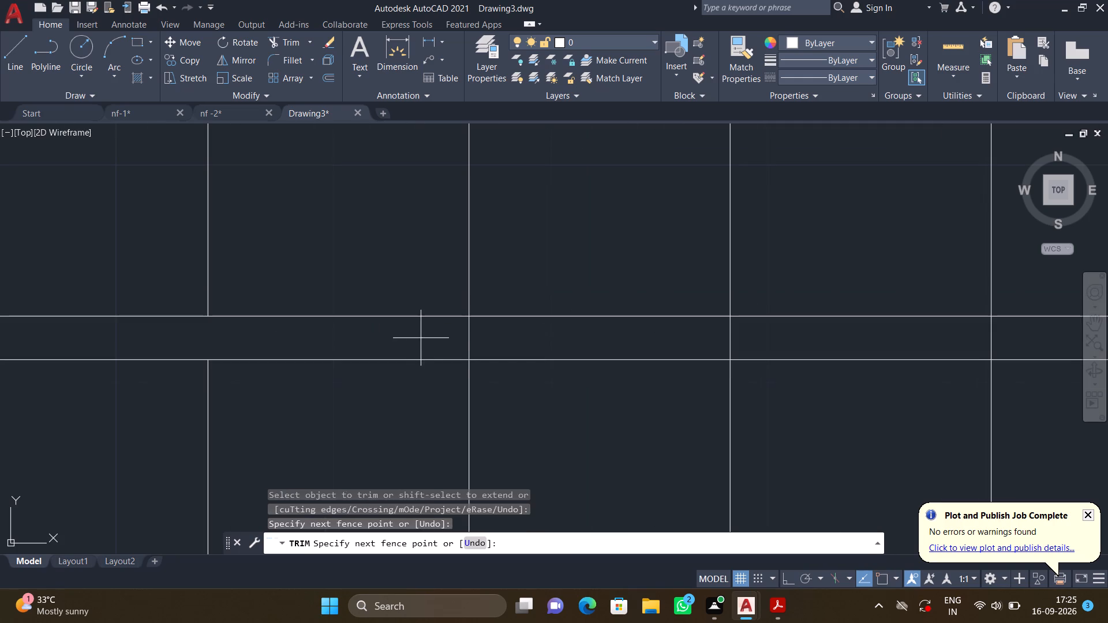
pyautogui.click(578, 337)
pyautogui.scroll(-2, 587, 334)
pyautogui.moveTo(582, 333); pyautogui.dragTo(243, 347, button='middle')
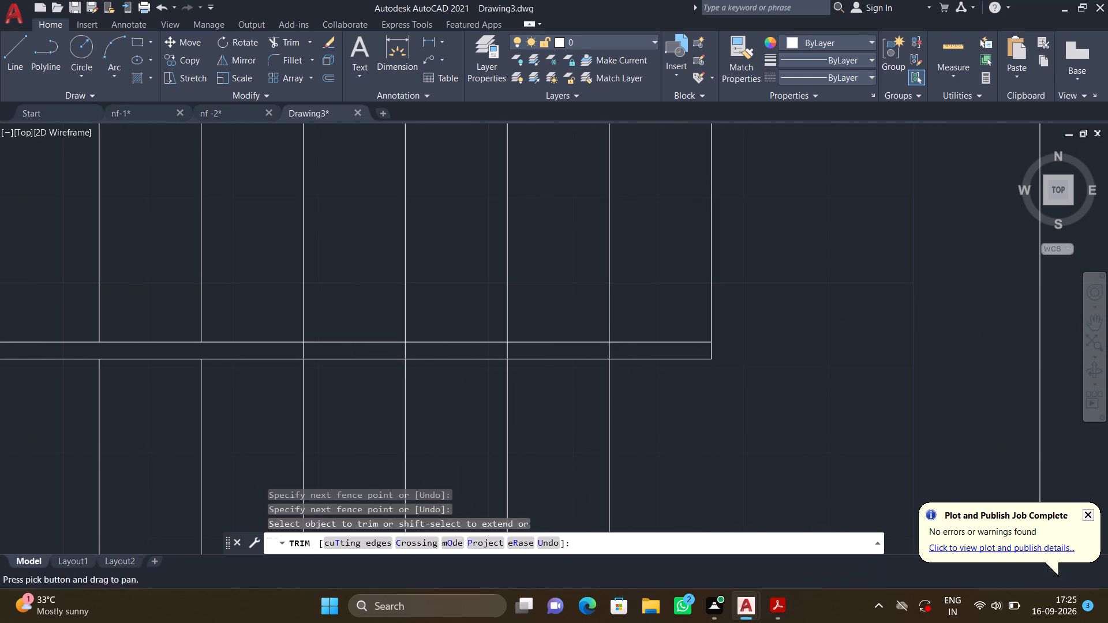
pyautogui.click(284, 351)
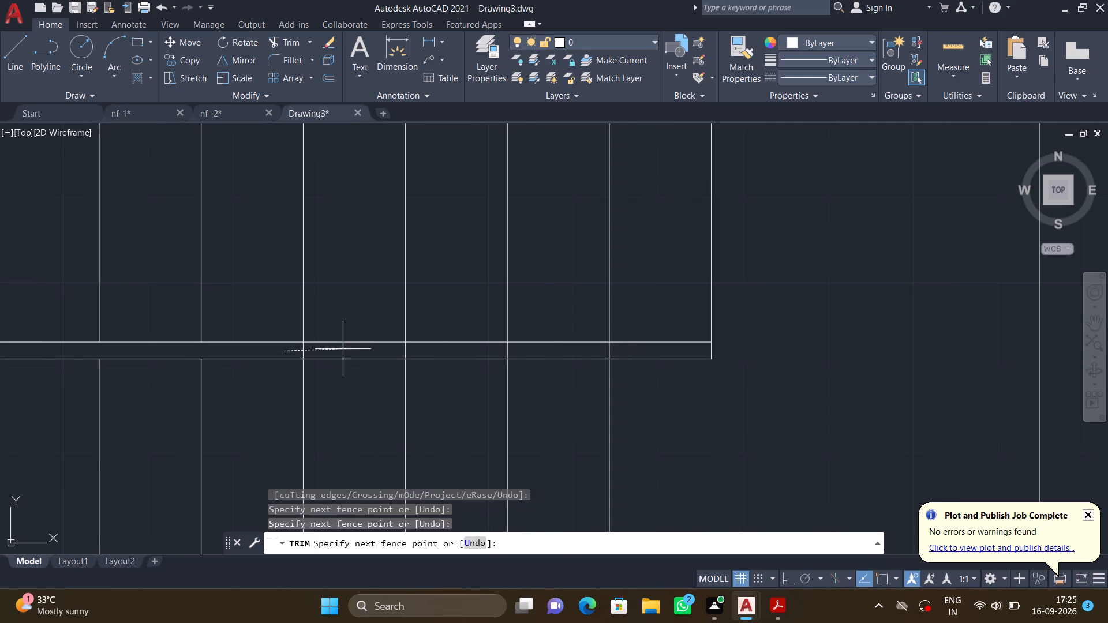
pyautogui.click(637, 347)
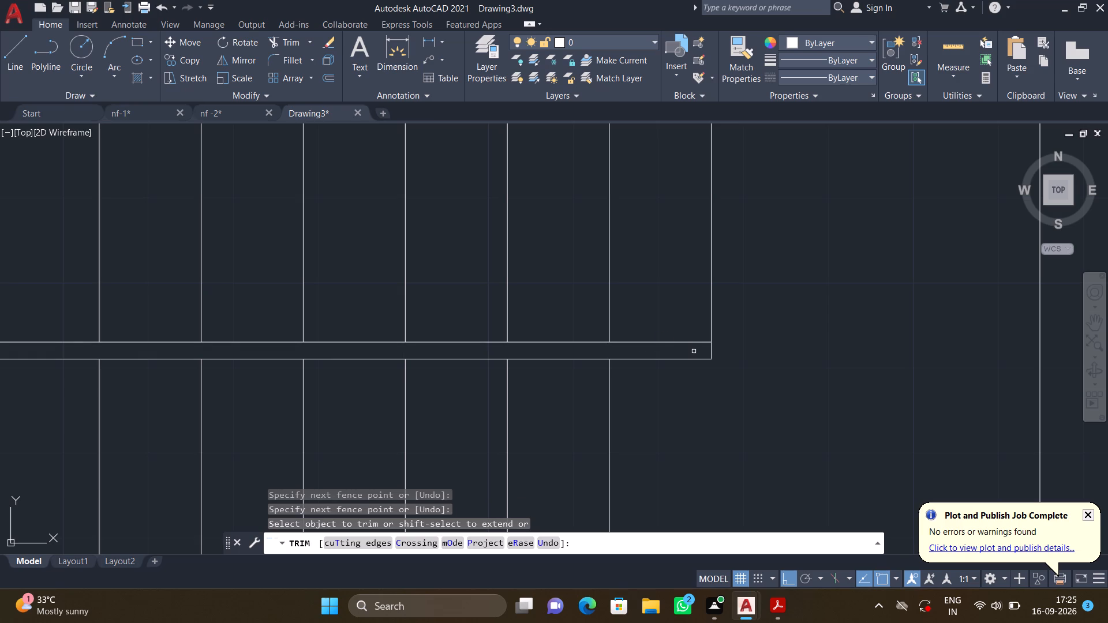
# Trim the lower divider line's overhang beyond the lower flight's last tread and the leftover vertical stub below the upper divider line.
pyautogui.click(697, 351)
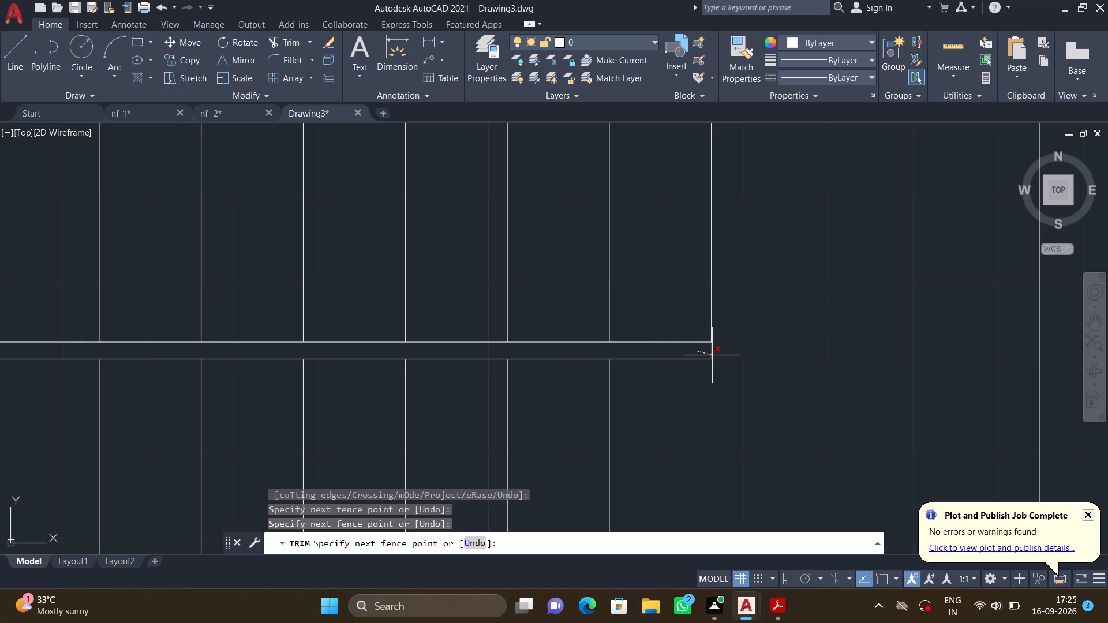
pyautogui.moveTo(711, 355); pyautogui.dragTo(702, 378)
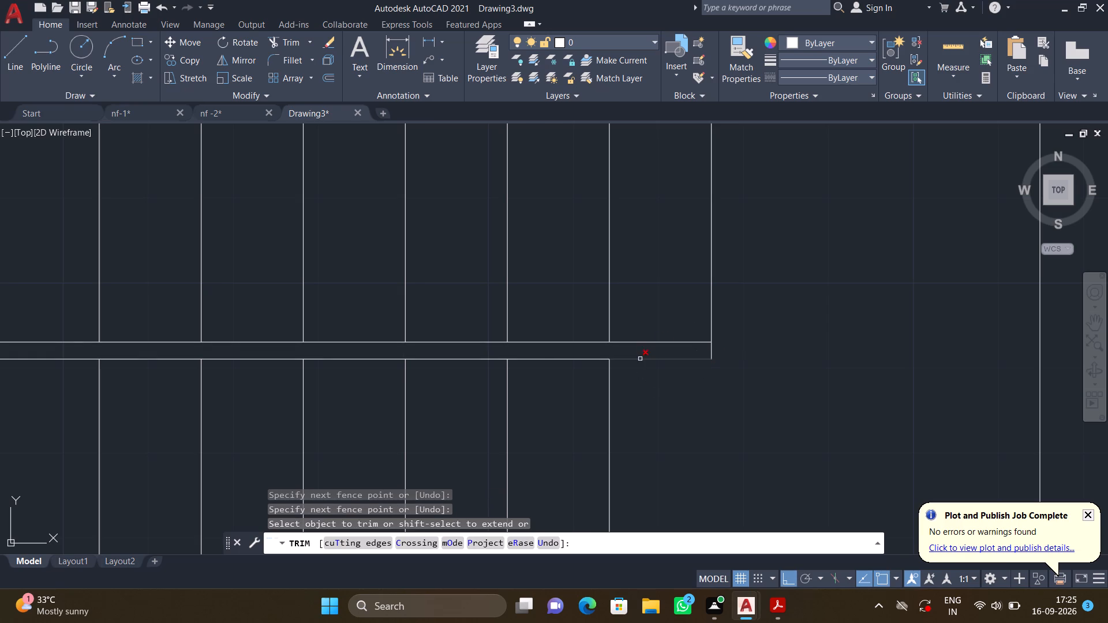
pyautogui.click(640, 357)
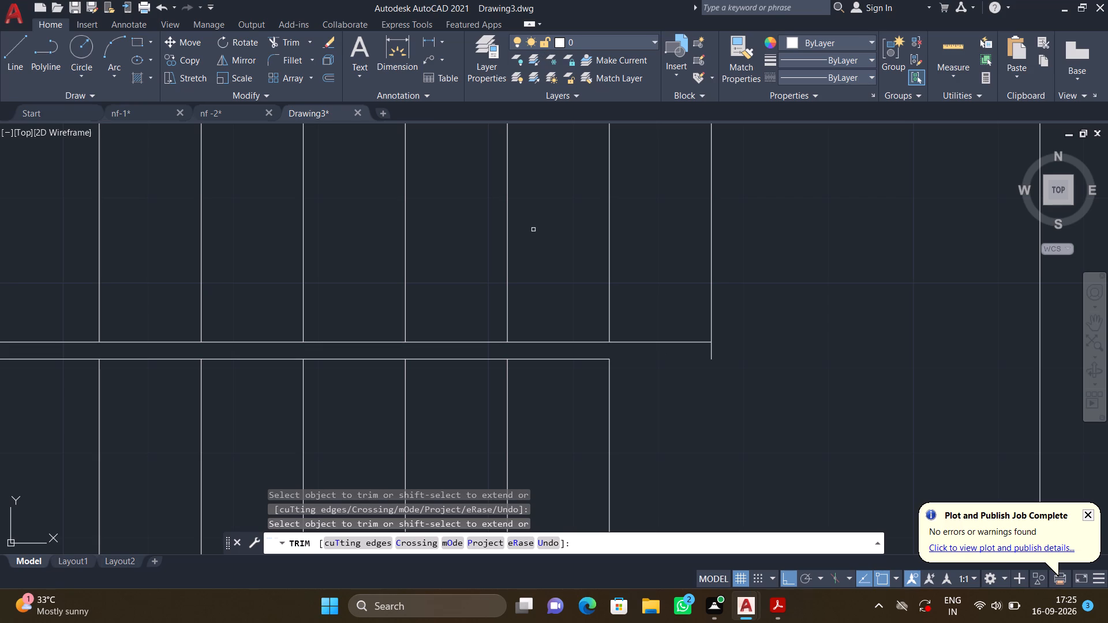
pyautogui.click(706, 355)
pyautogui.click(752, 350)
pyautogui.press('Return')
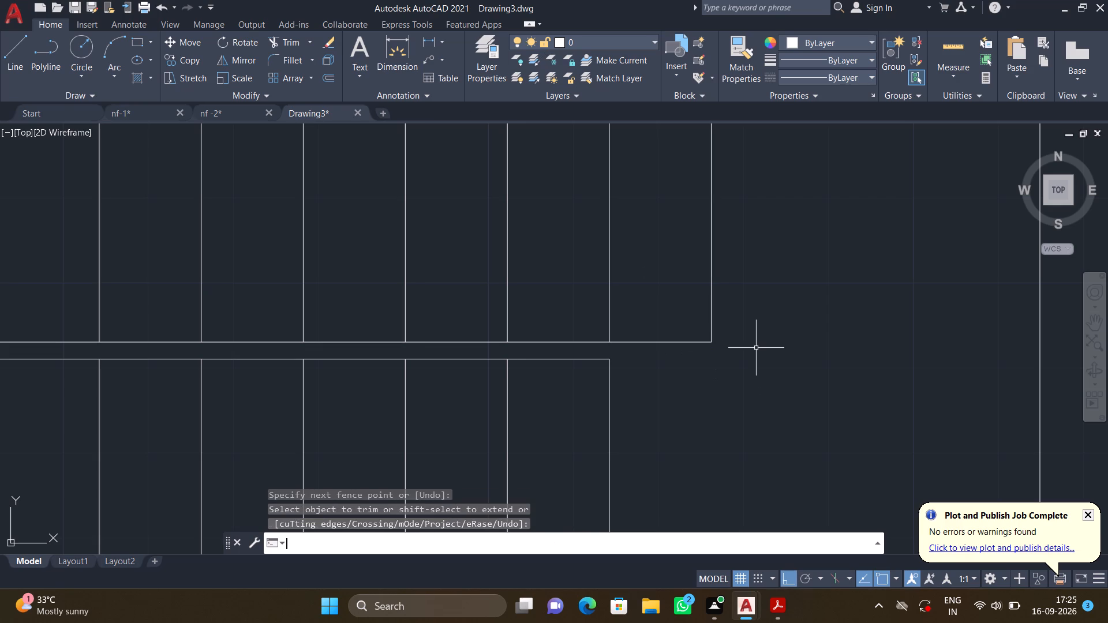
# Draw a horizontal direction line about 7'8" long from right to left through the middle of the lower stair flight.
pyautogui.scroll(-3, 747, 344)
pyautogui.moveTo(734, 370); pyautogui.dragTo(700, 339, button='middle')
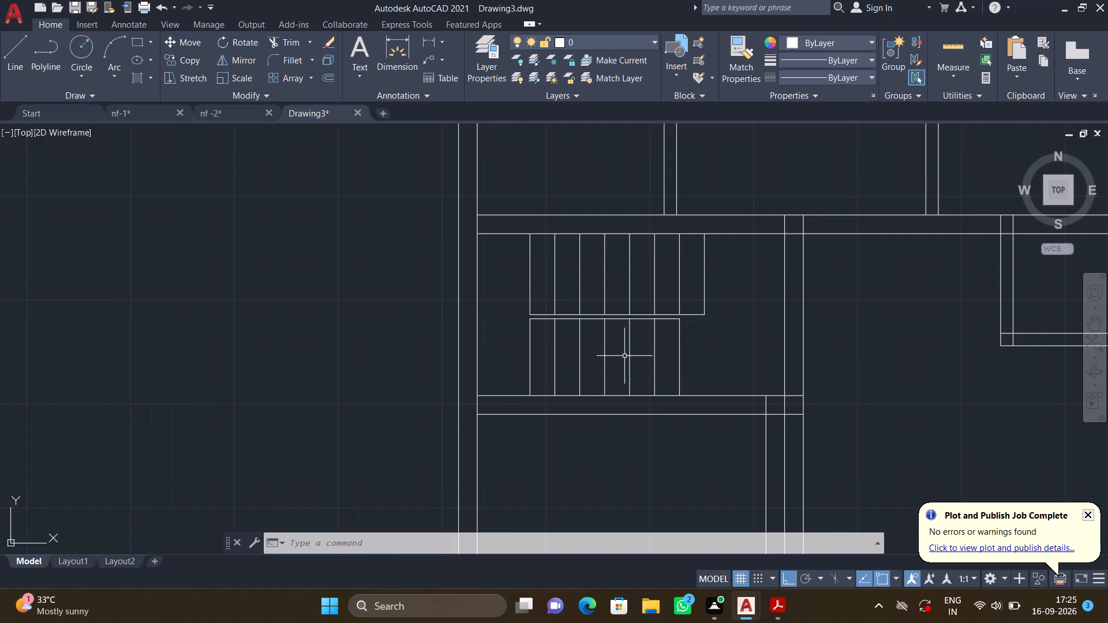
pyautogui.press('l')
pyautogui.press('Return')
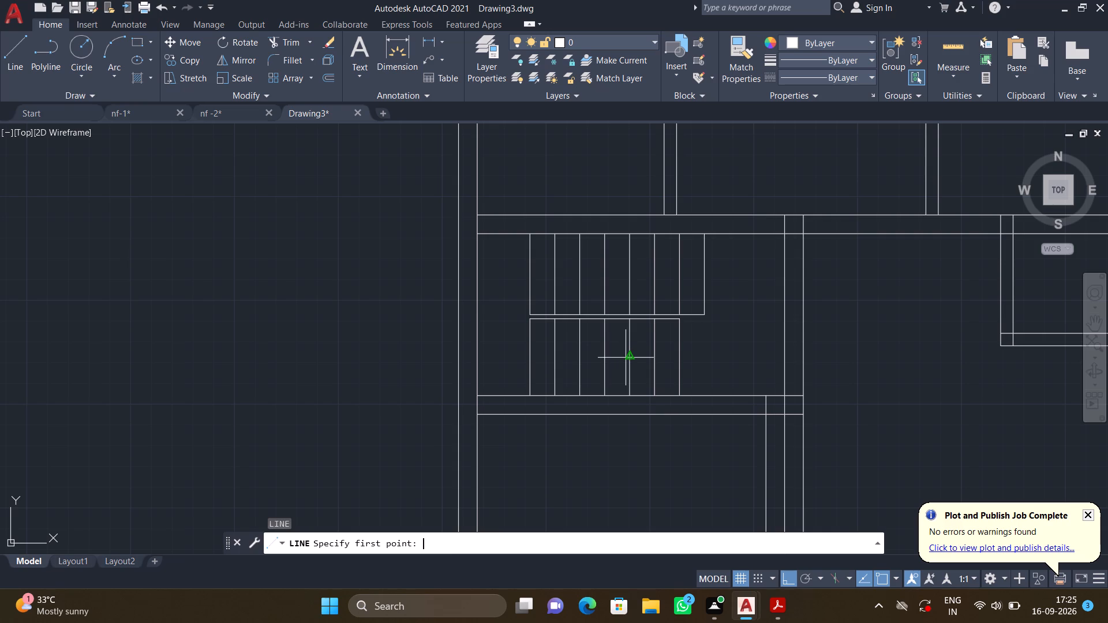
pyautogui.click(701, 358)
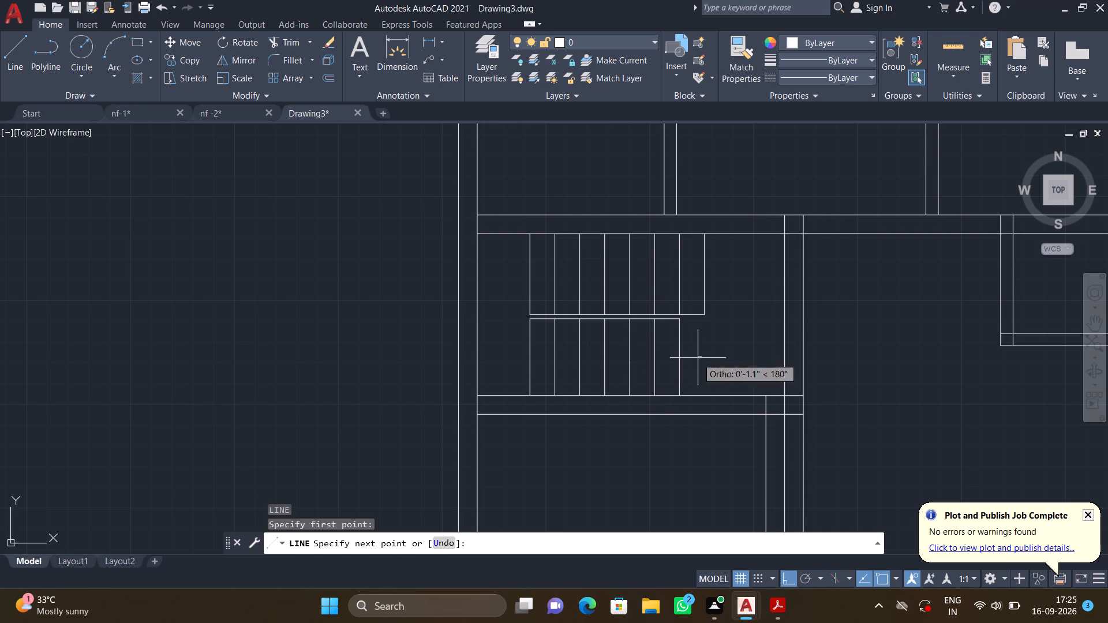
pyautogui.click(509, 363)
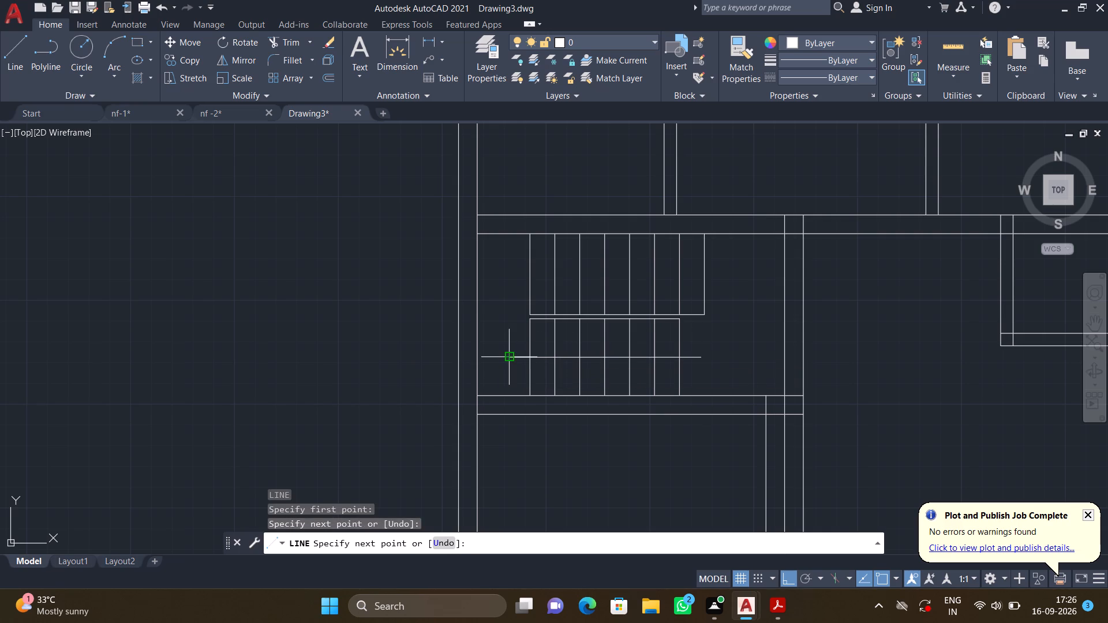
pyautogui.press('Return')
# With Ortho off, draw two short diagonal lines forming an arrowhead at the left end of the direction line.
pyautogui.press('F8')
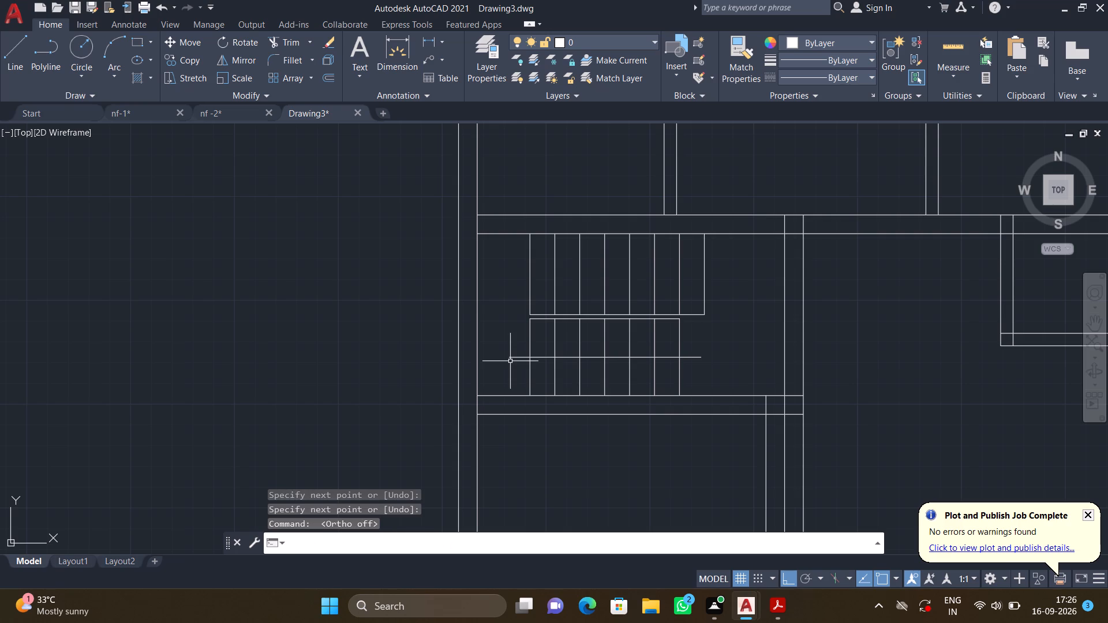
pyautogui.scroll(2, 512, 352)
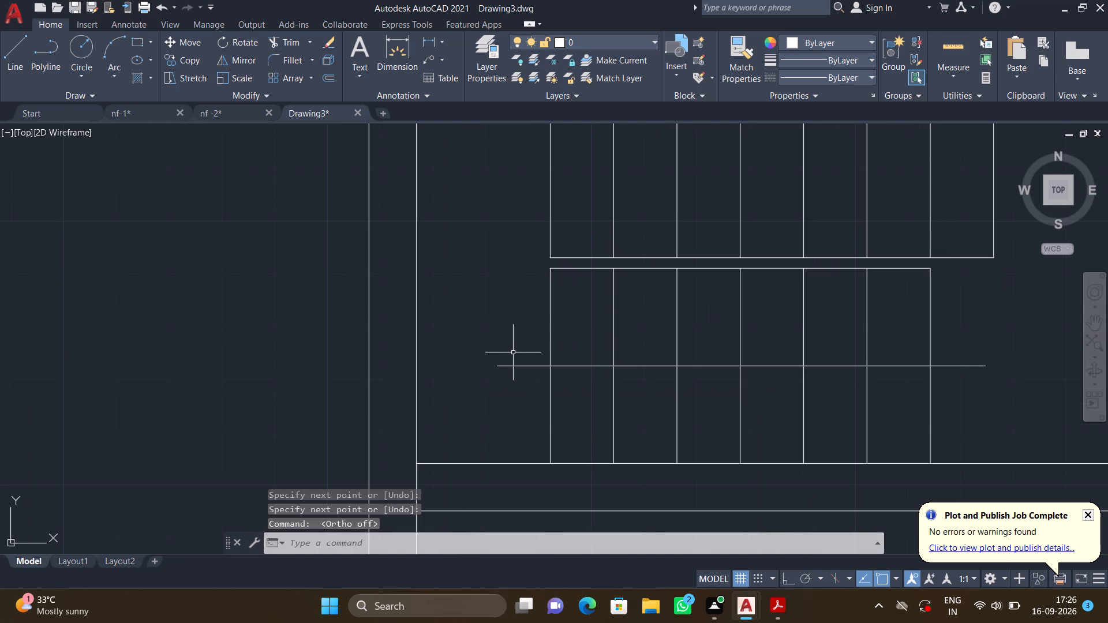
pyautogui.press('l')
pyautogui.press('Return')
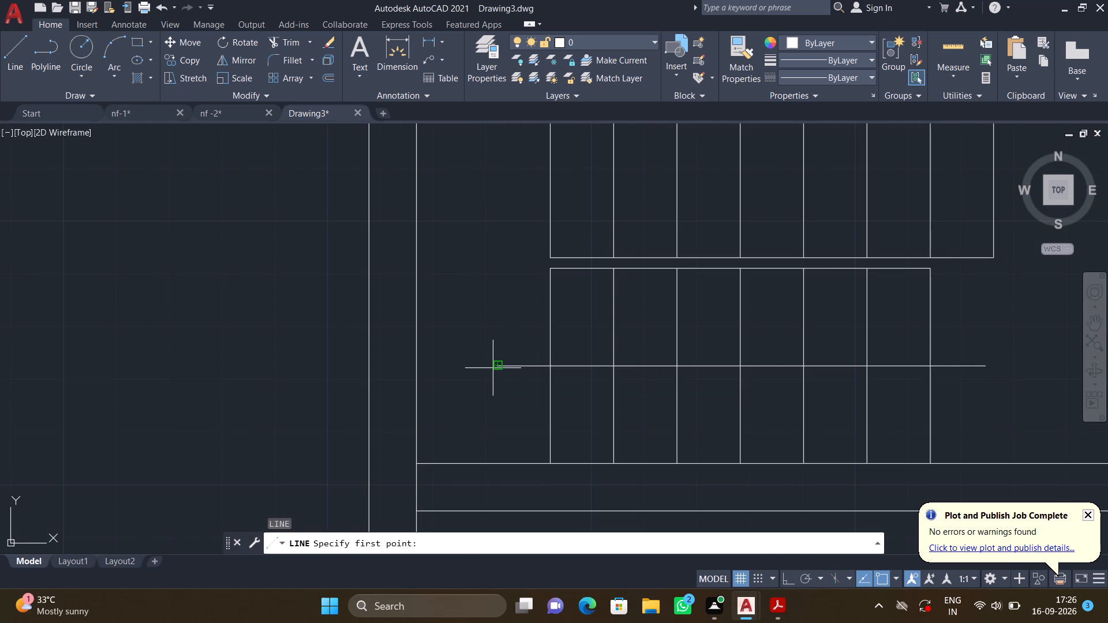
pyautogui.click(493, 368)
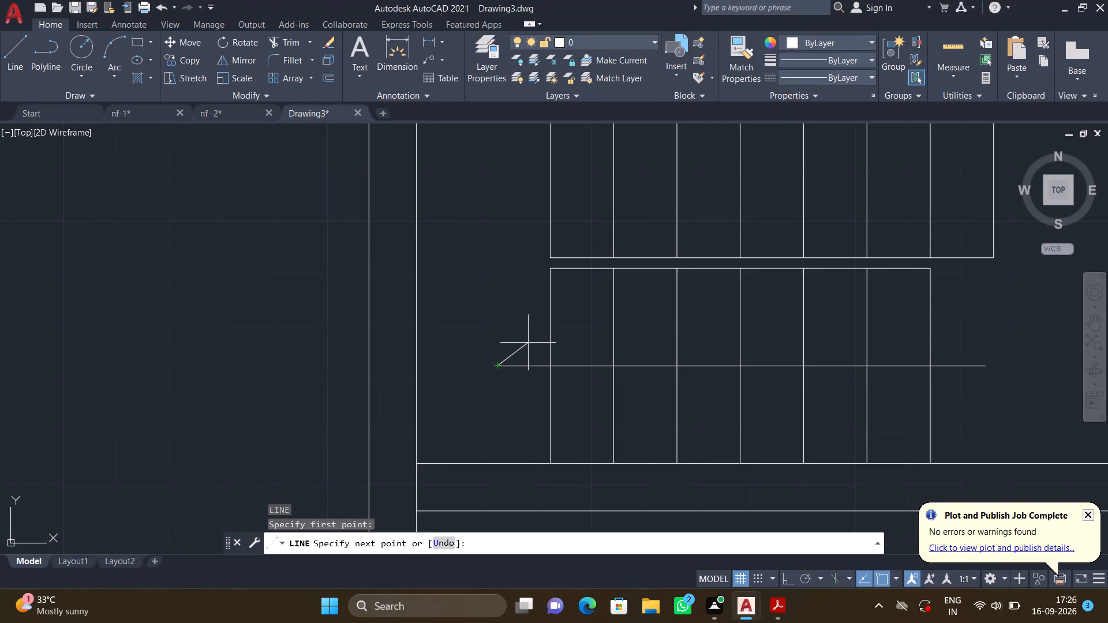
pyautogui.click(526, 341)
pyautogui.press('Return')
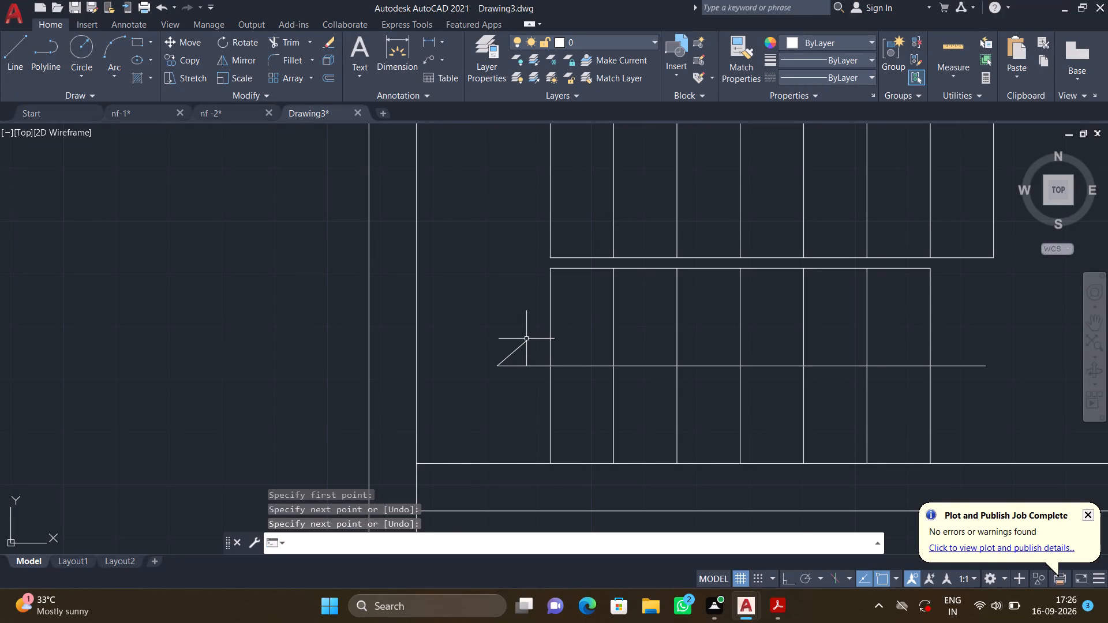
pyautogui.press('l')
pyautogui.press('Return')
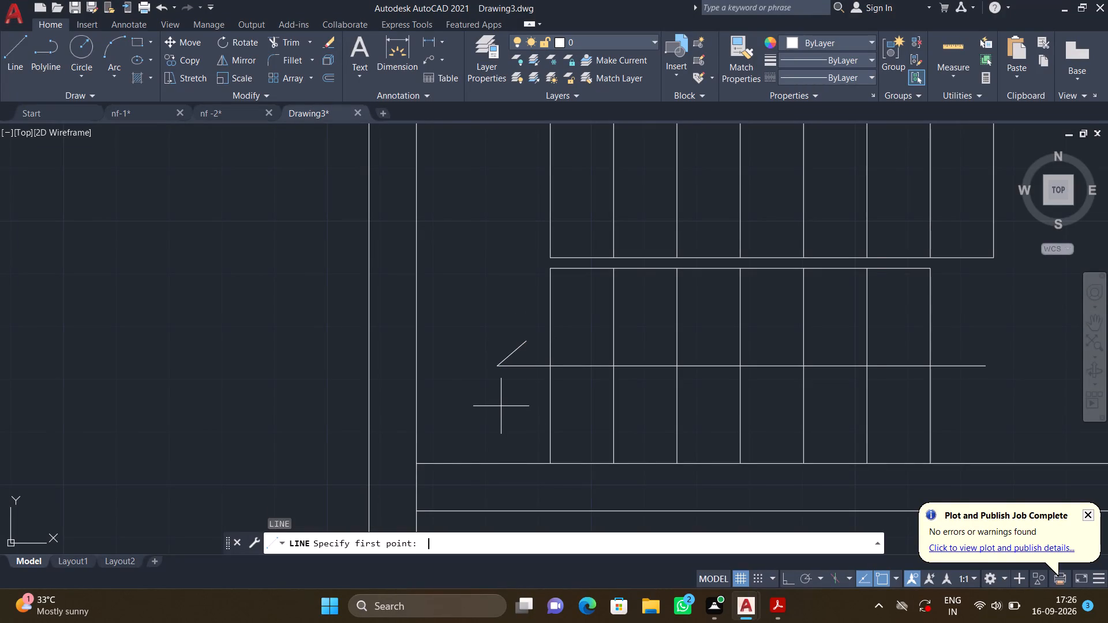
pyautogui.click(496, 366)
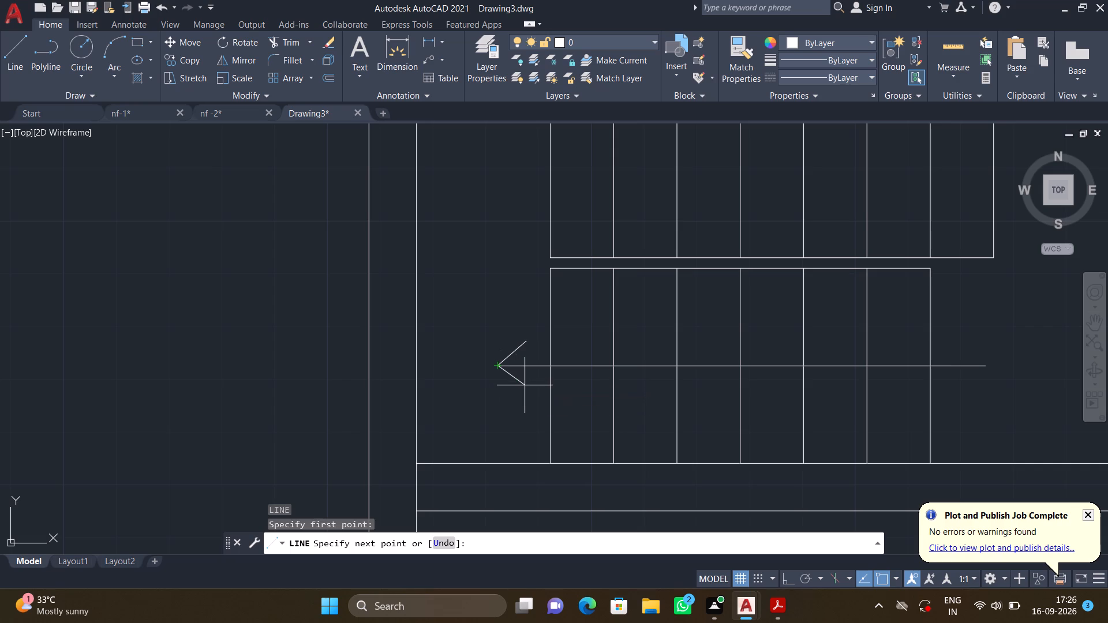
pyautogui.click(525, 385)
pyautogui.press('Return')
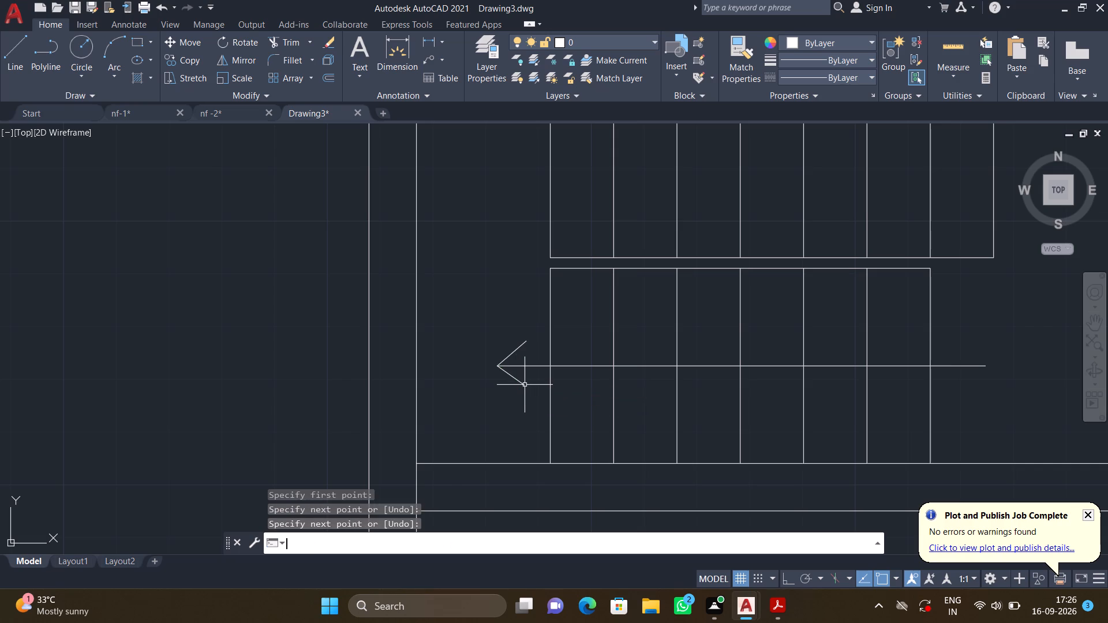
# Draw two short diagonal lines forming a smaller left-pointing arrowhead near the middle of the lower flight's direction line.
pyautogui.scroll(-1, 525, 385)
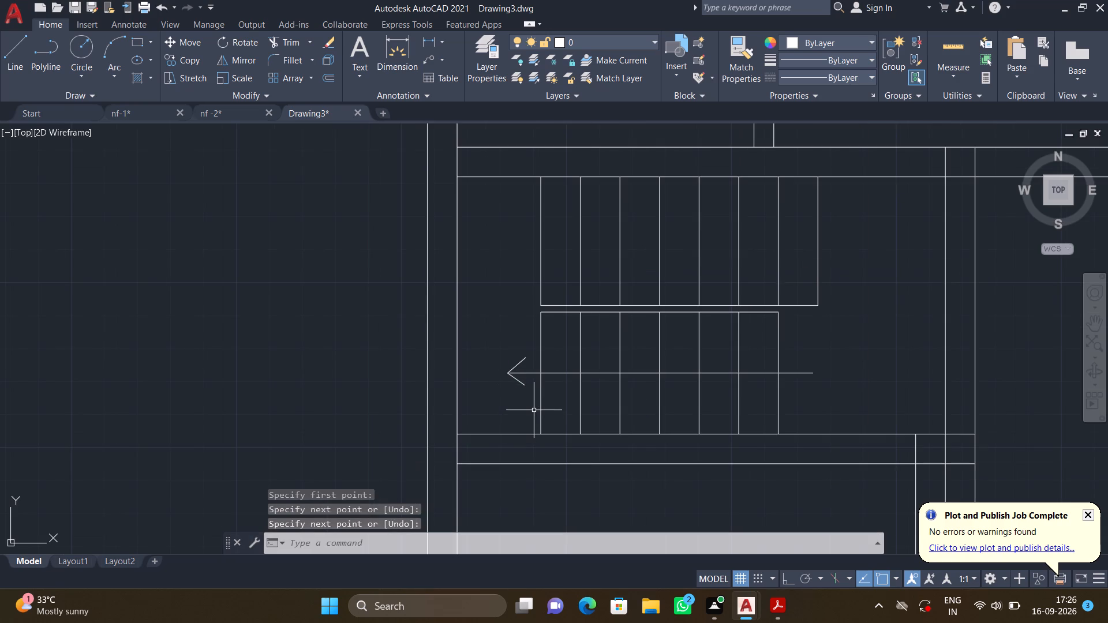
pyautogui.moveTo(672, 370); pyautogui.dragTo(656, 366, button='middle')
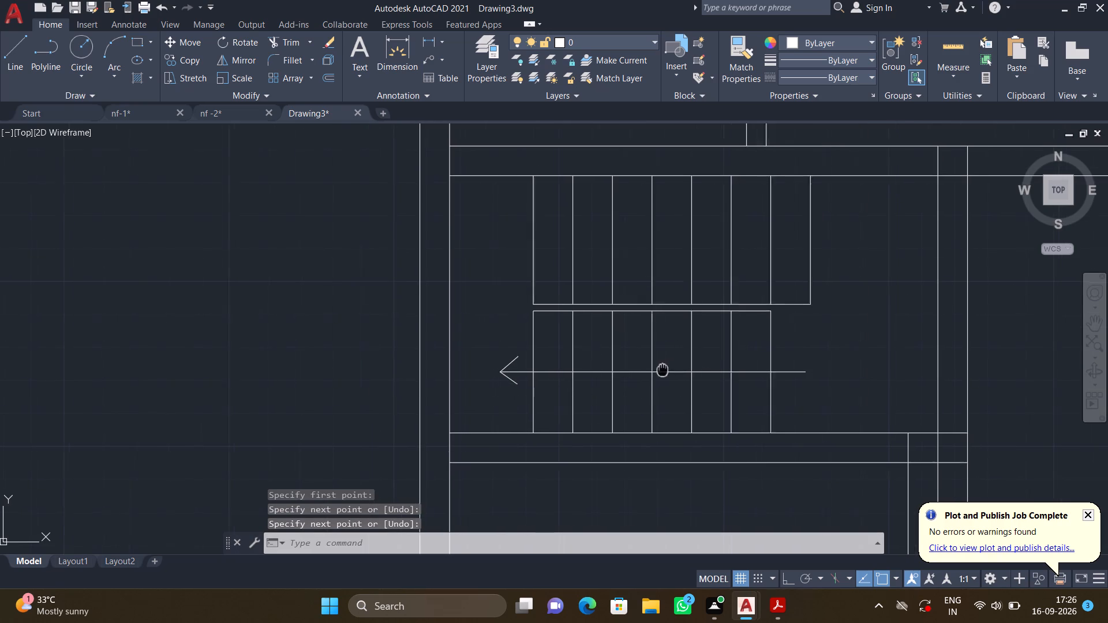
pyautogui.moveTo(656, 366); pyautogui.dragTo(493, 348, button='middle')
pyautogui.press('l')
pyautogui.press('Return')
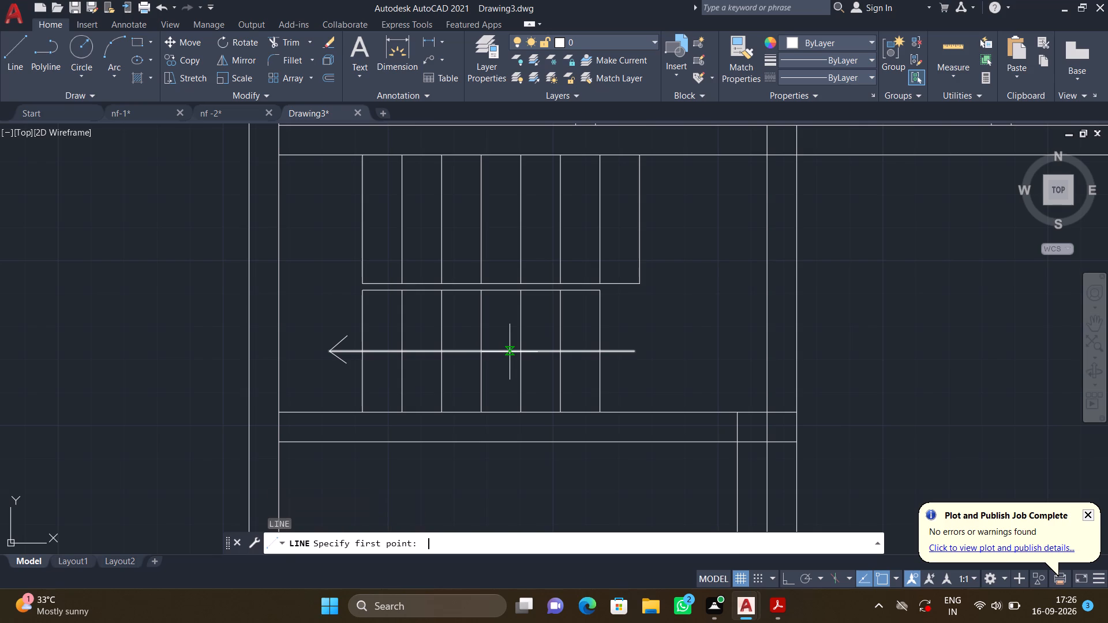
pyautogui.scroll(2, 485, 356)
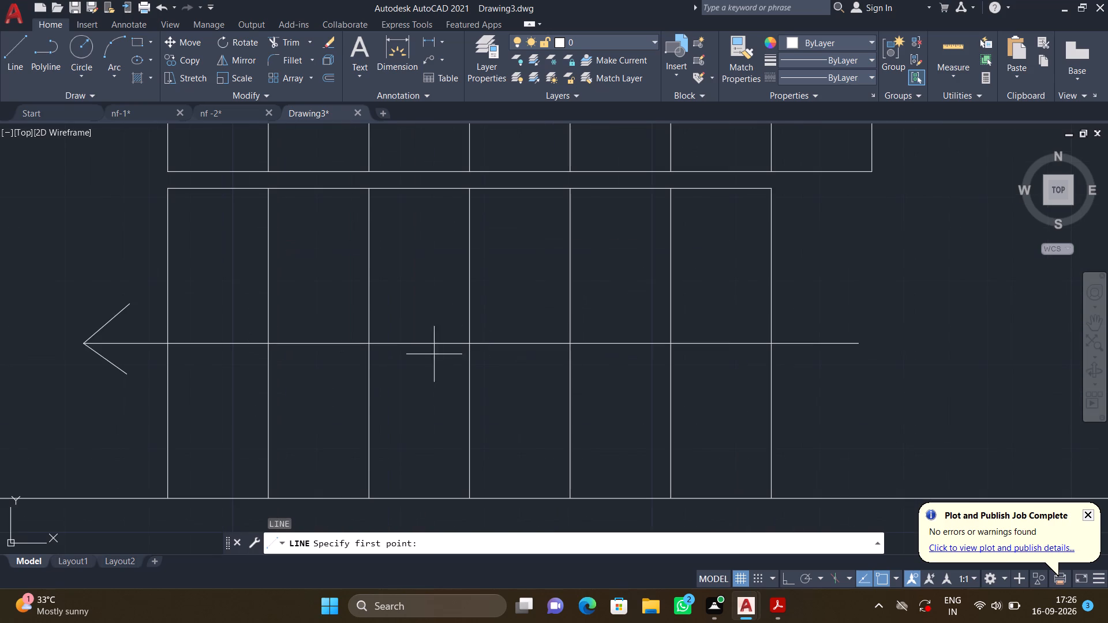
pyautogui.click(507, 341)
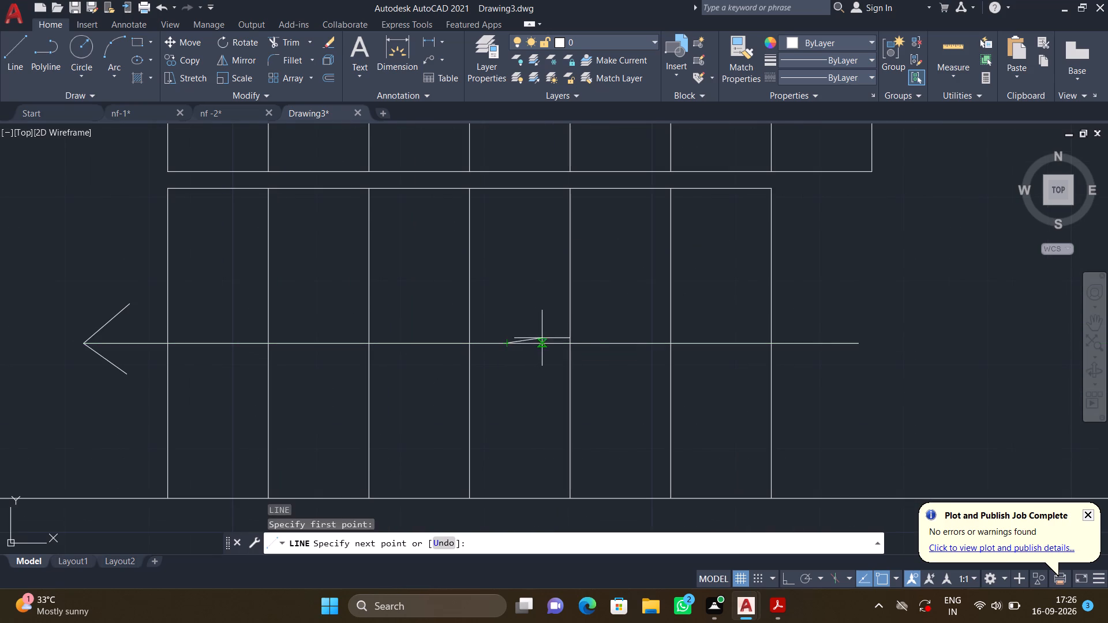
pyautogui.click(538, 316)
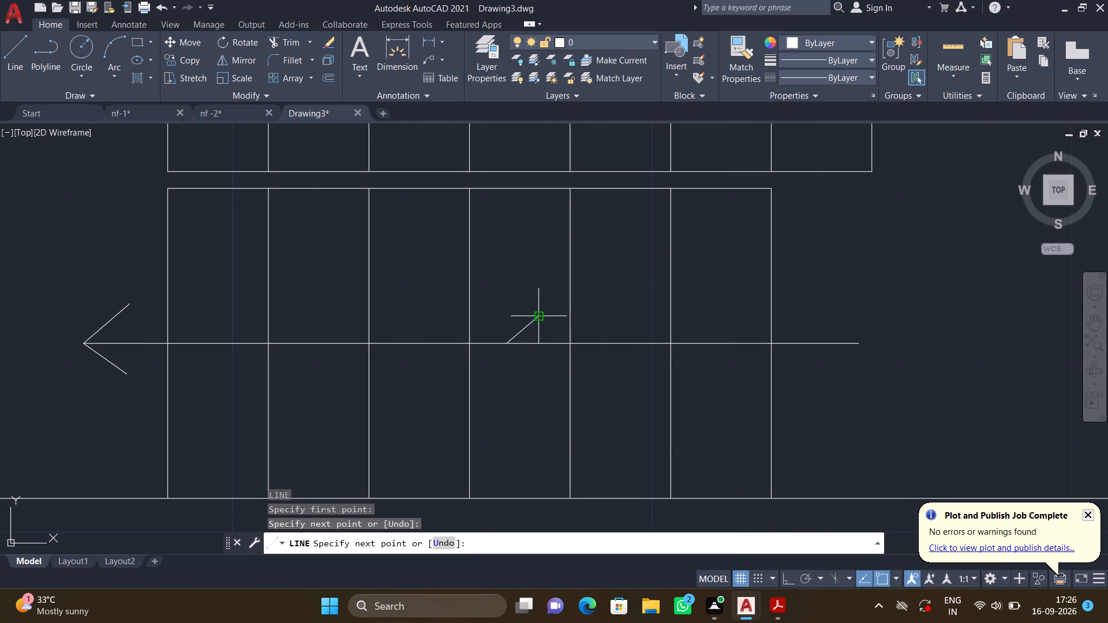
pyautogui.press('Return')
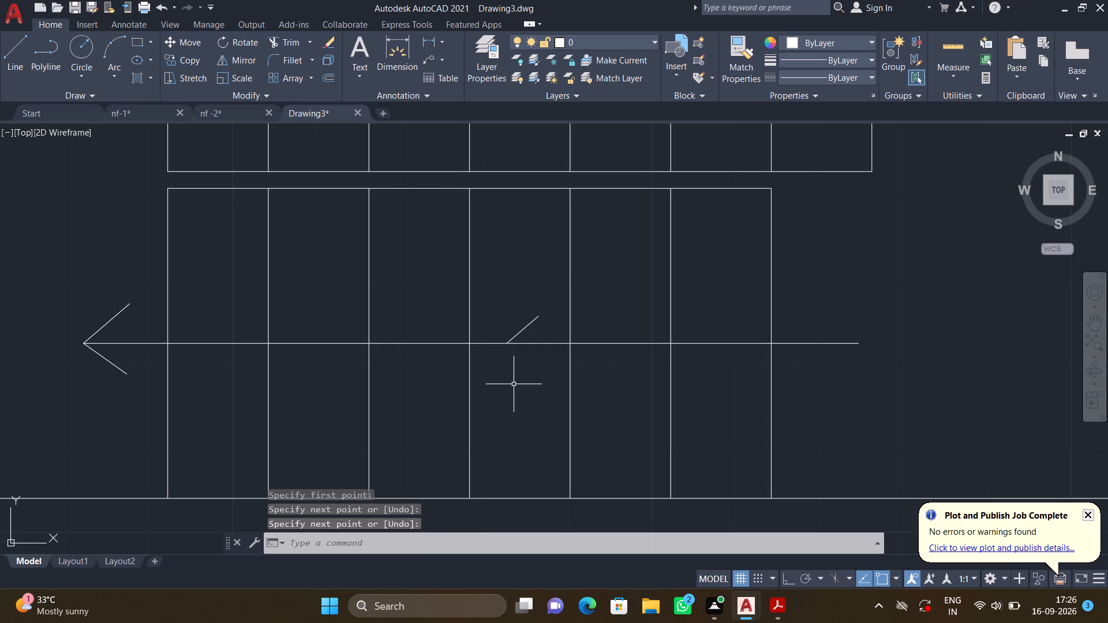
pyautogui.press('l')
pyautogui.press('Return')
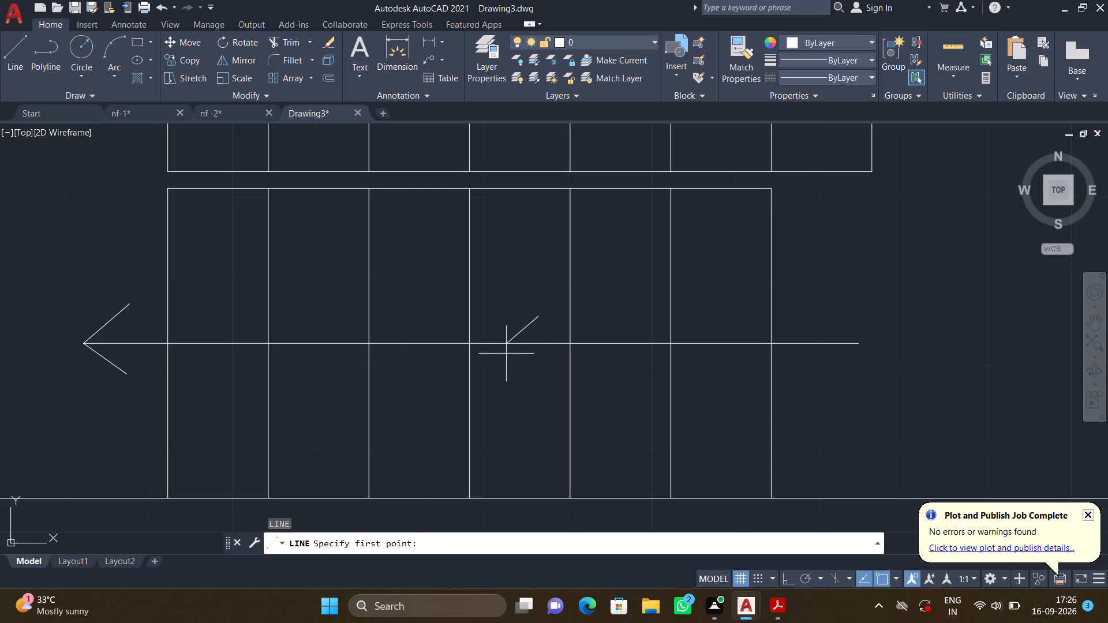
pyautogui.moveTo(508, 340); pyautogui.dragTo(513, 343)
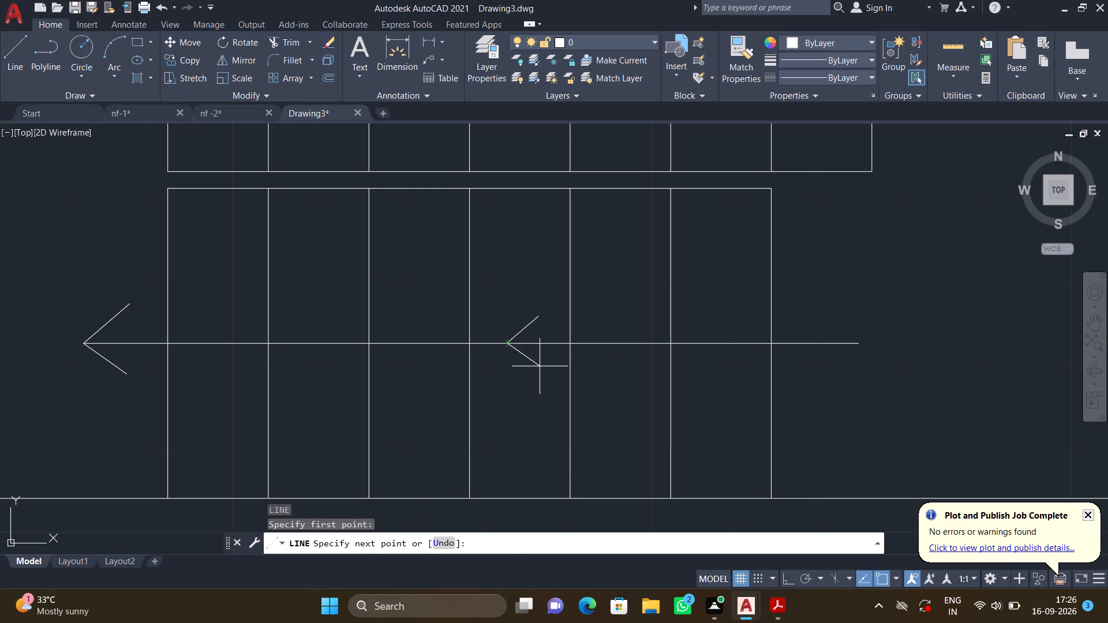
pyautogui.click(538, 366)
pyautogui.press('Return')
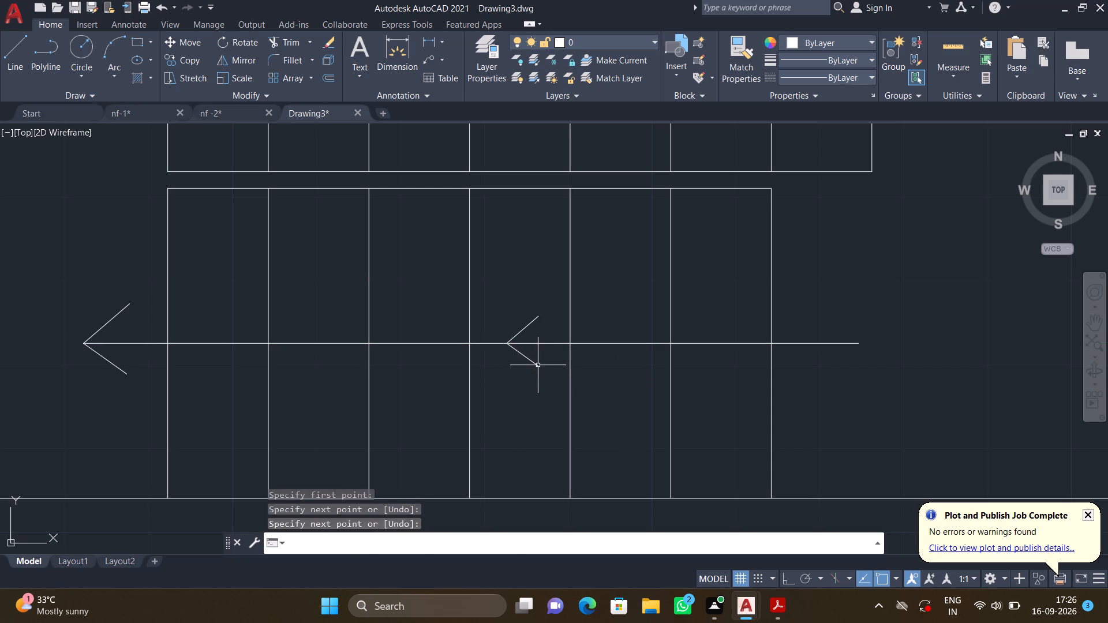
# With Ortho on, draw an L-shaped outline in the room above the staircase, going up from its lower wall and across to its right partition.
pyautogui.scroll(-2, 486, 384)
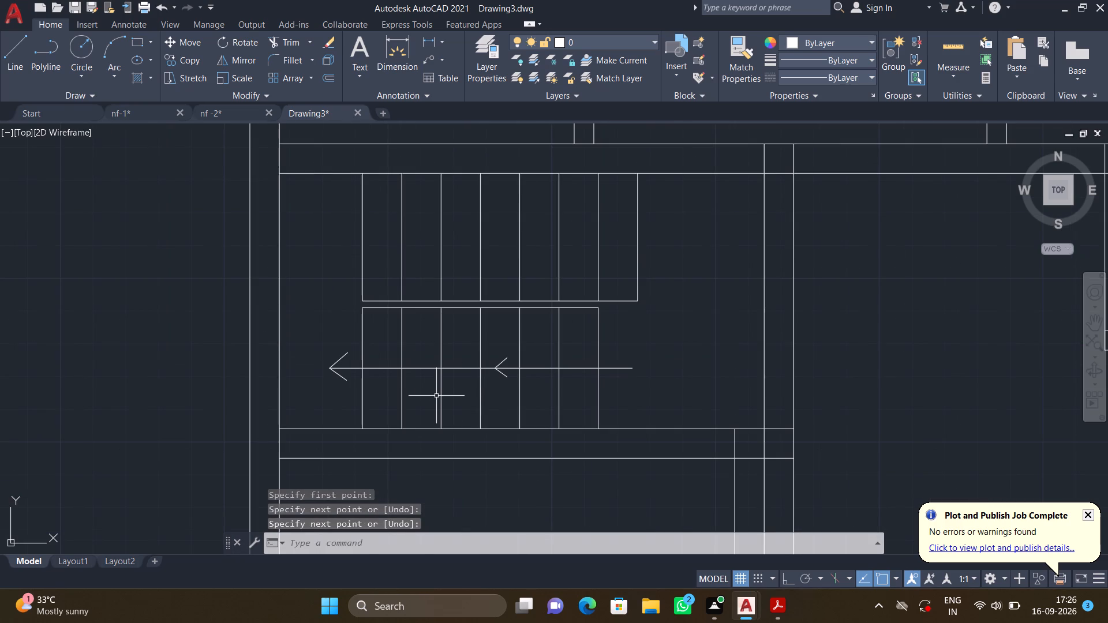
pyautogui.scroll(-1, 451, 397)
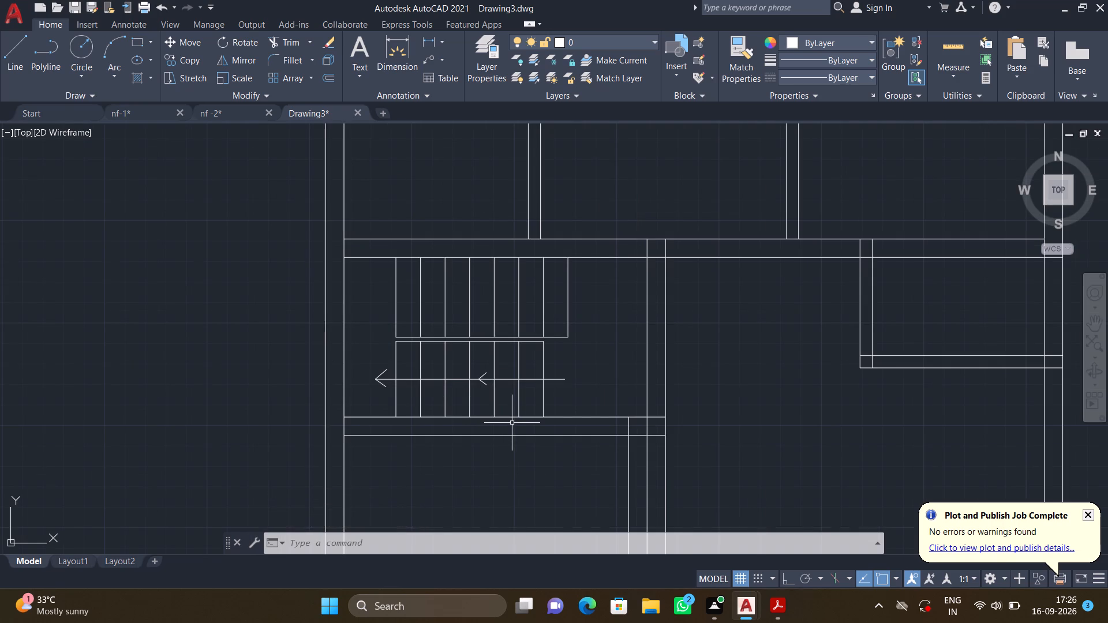
pyautogui.scroll(-1, 389, 350)
pyautogui.moveTo(394, 350); pyautogui.dragTo(338, 513, button='middle')
pyautogui.scroll(-1, 390, 350)
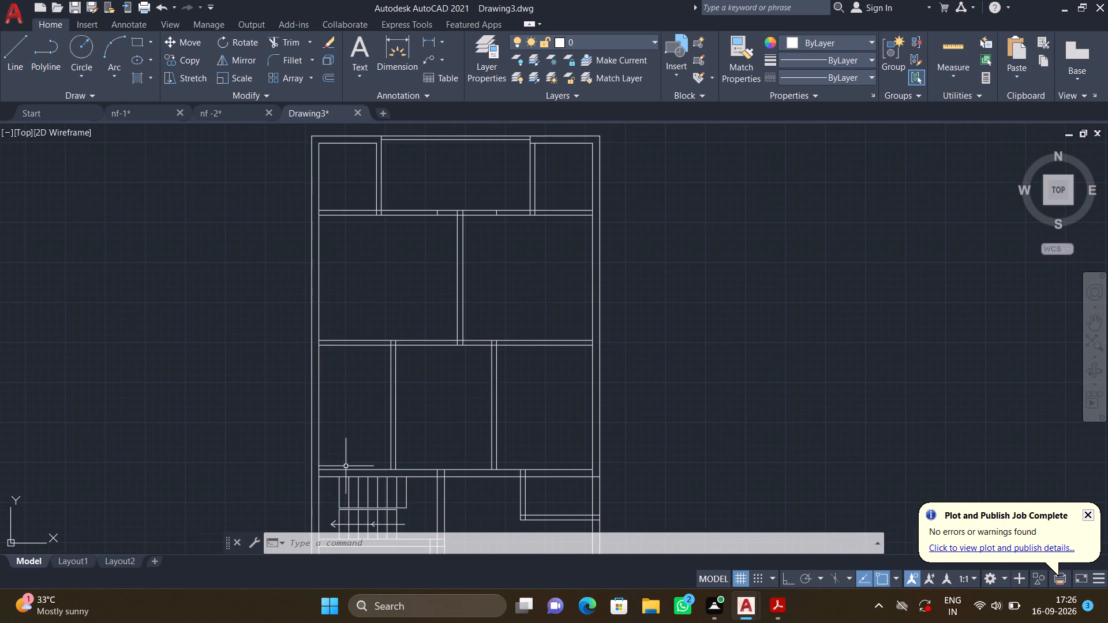
pyautogui.moveTo(350, 461); pyautogui.dragTo(329, 412, button='middle')
pyautogui.scroll(2, 333, 415)
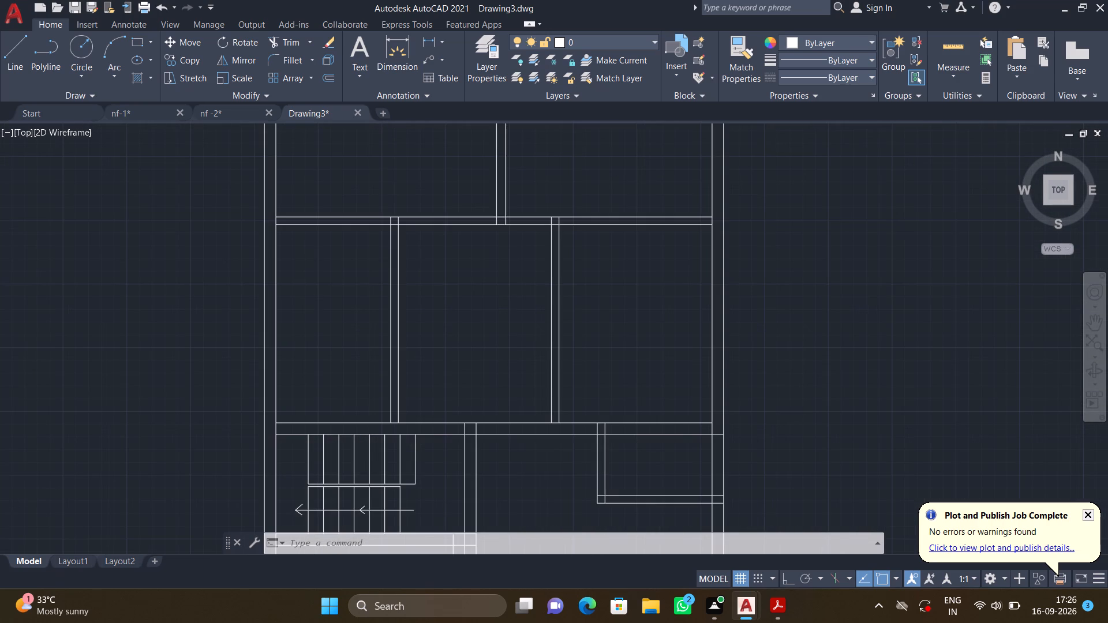
pyautogui.press('l')
pyautogui.press('Return')
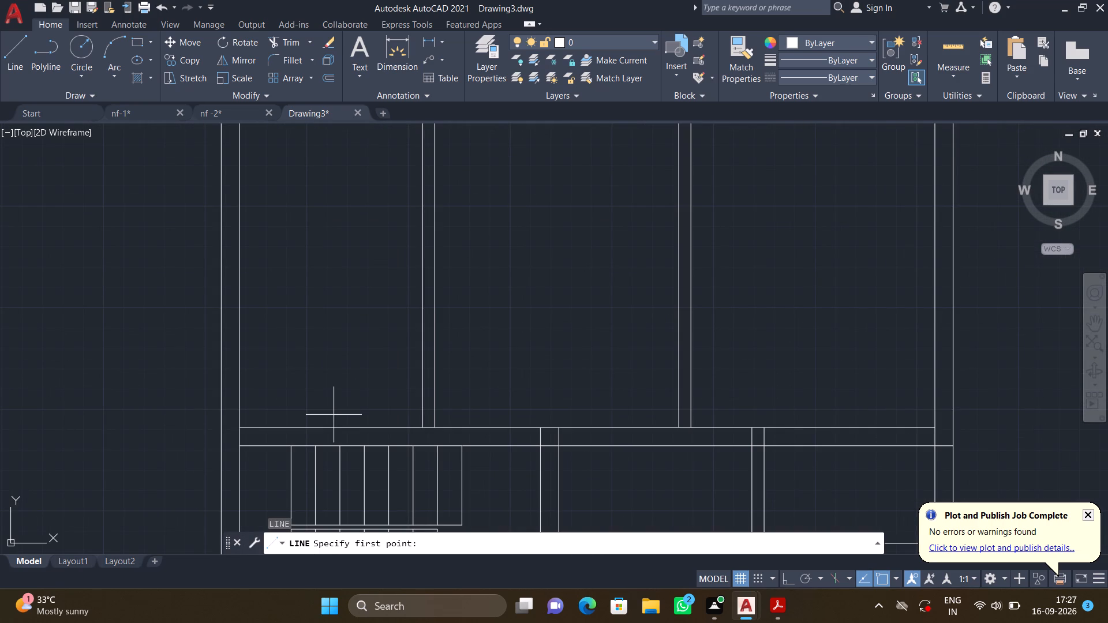
pyautogui.press('F8')
pyautogui.scroll(-1, 334, 415)
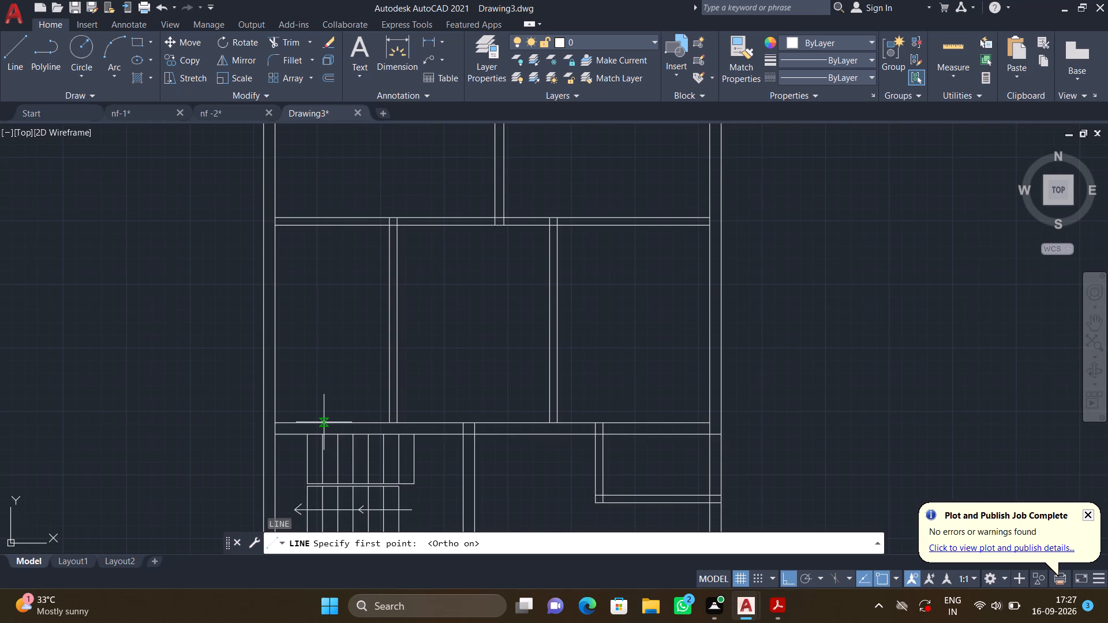
pyautogui.click(324, 422)
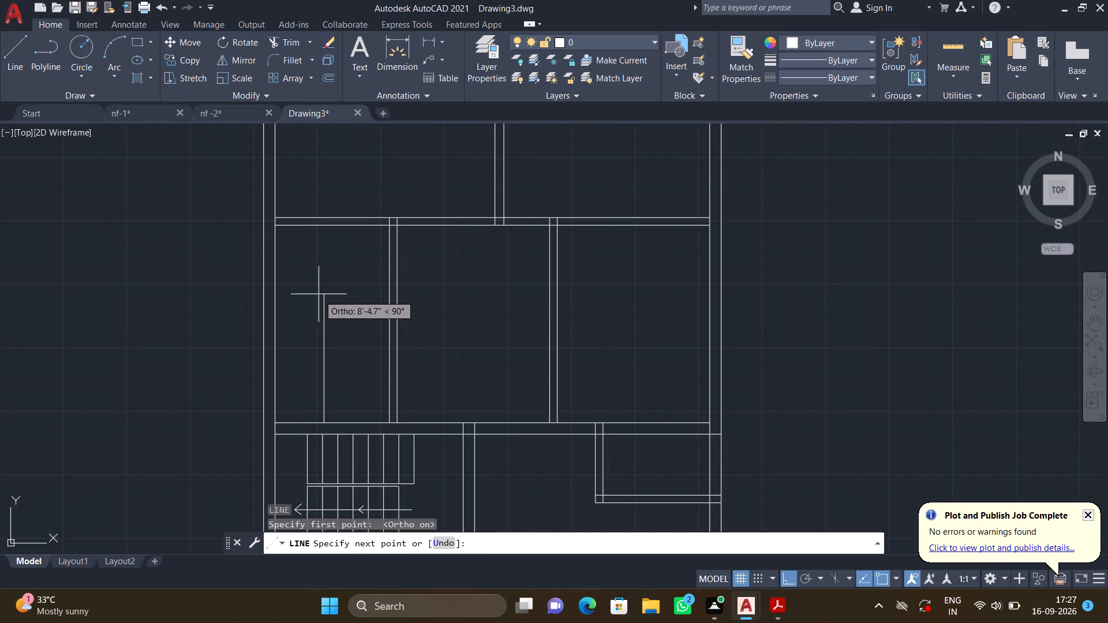
pyautogui.click(318, 269)
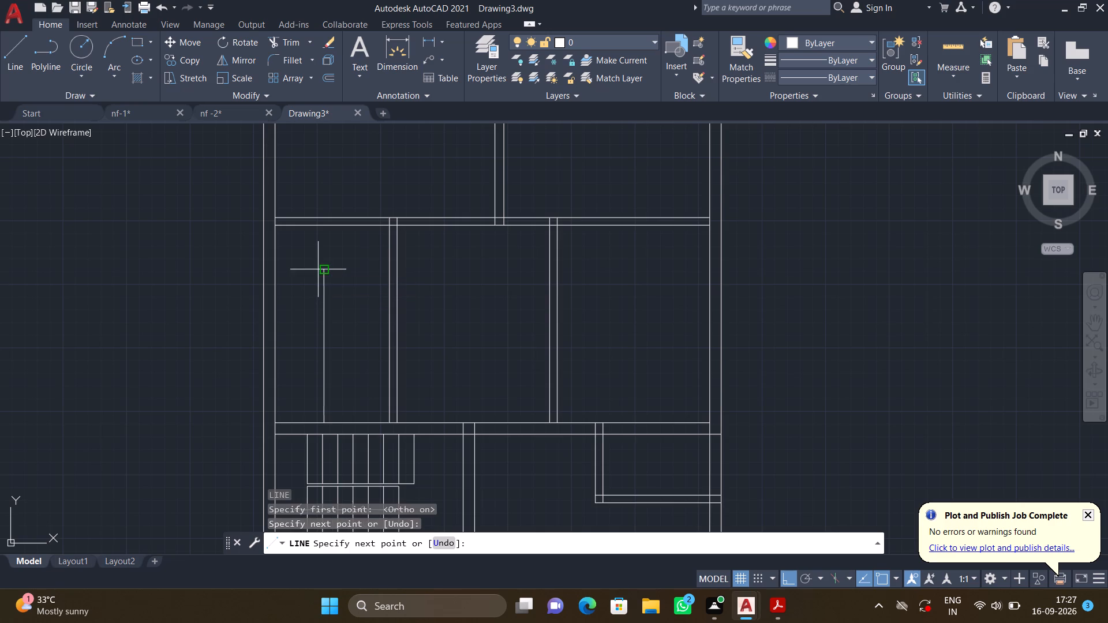
pyautogui.click(391, 269)
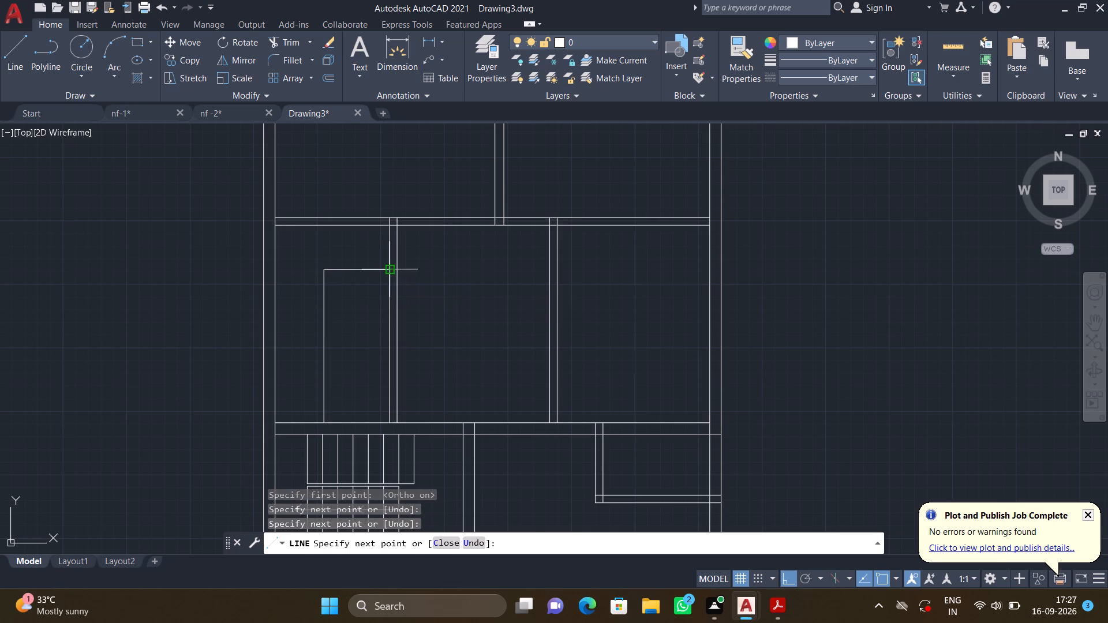
pyautogui.press('Return')
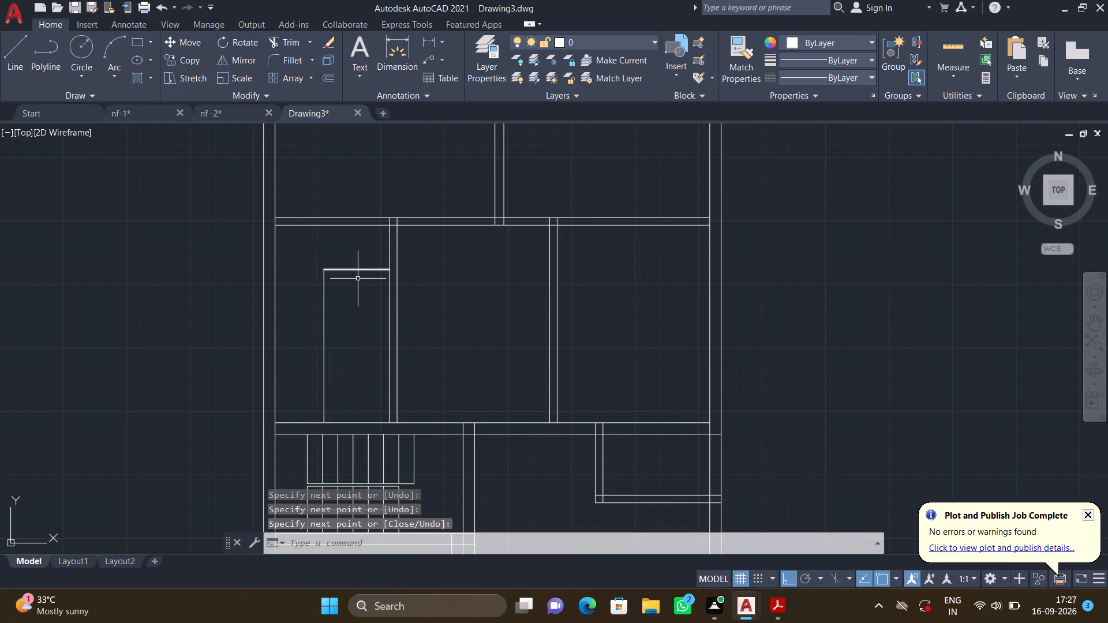
# Draw a horizontal rectangle just above the L-shaped outline in the same room, clear of the surrounding walls.
pyautogui.scroll(2, 322, 243)
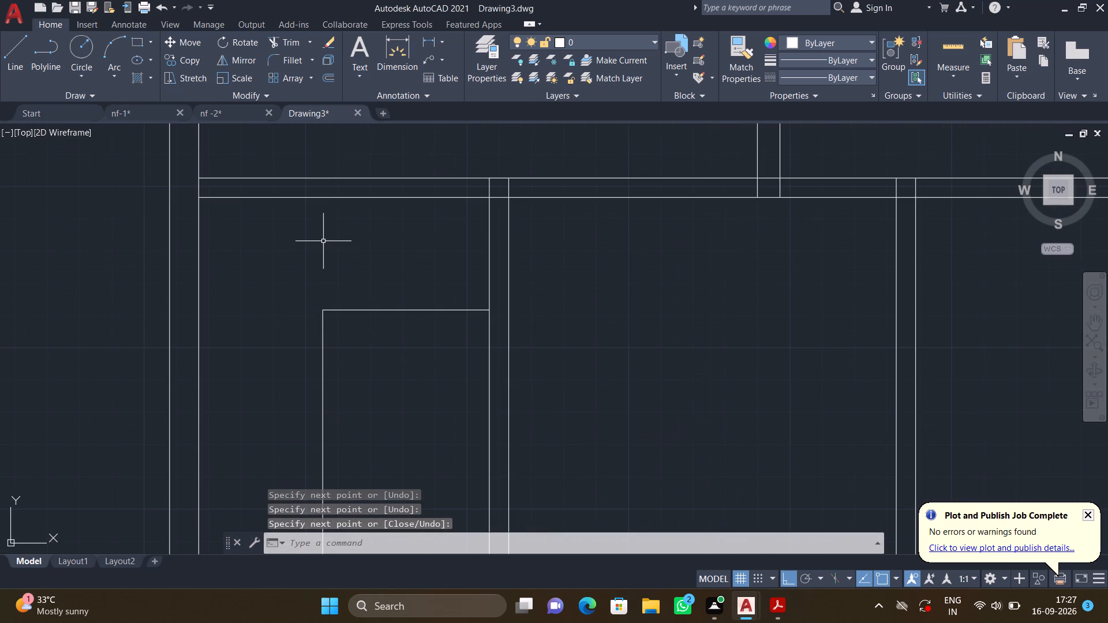
pyautogui.press('r')
pyautogui.write('ec')
pyautogui.press('Return')
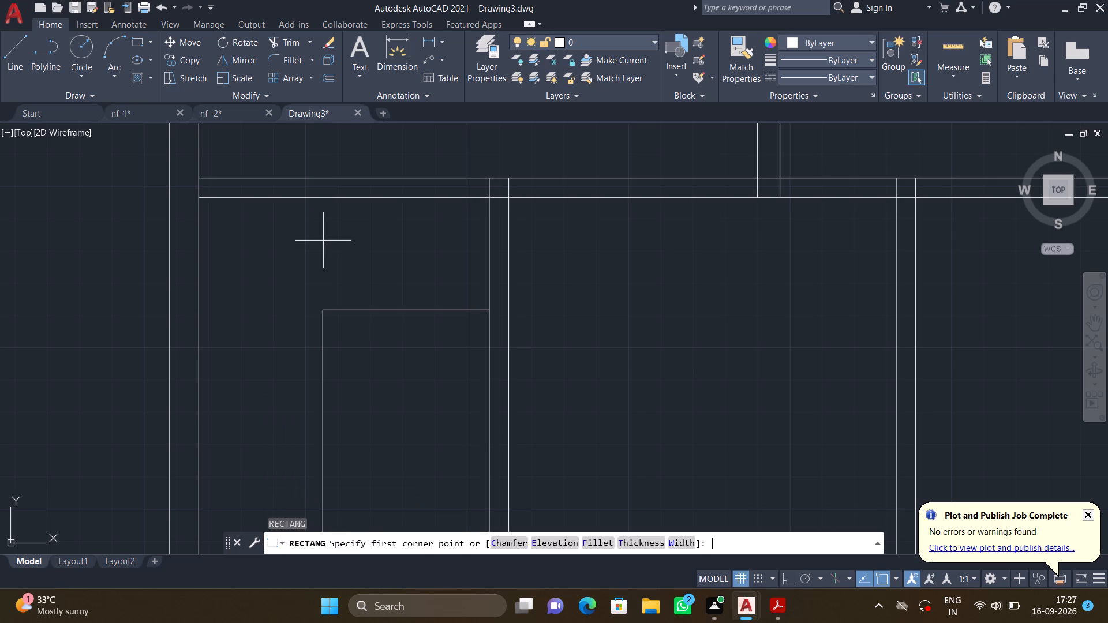
pyautogui.click(323, 221)
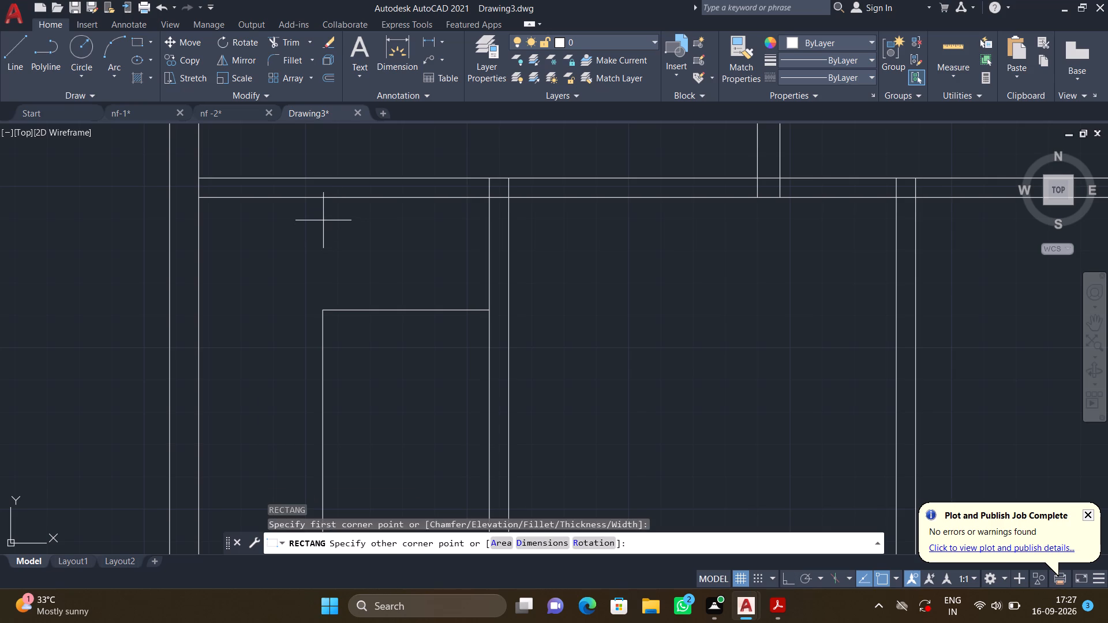
pyautogui.click(453, 277)
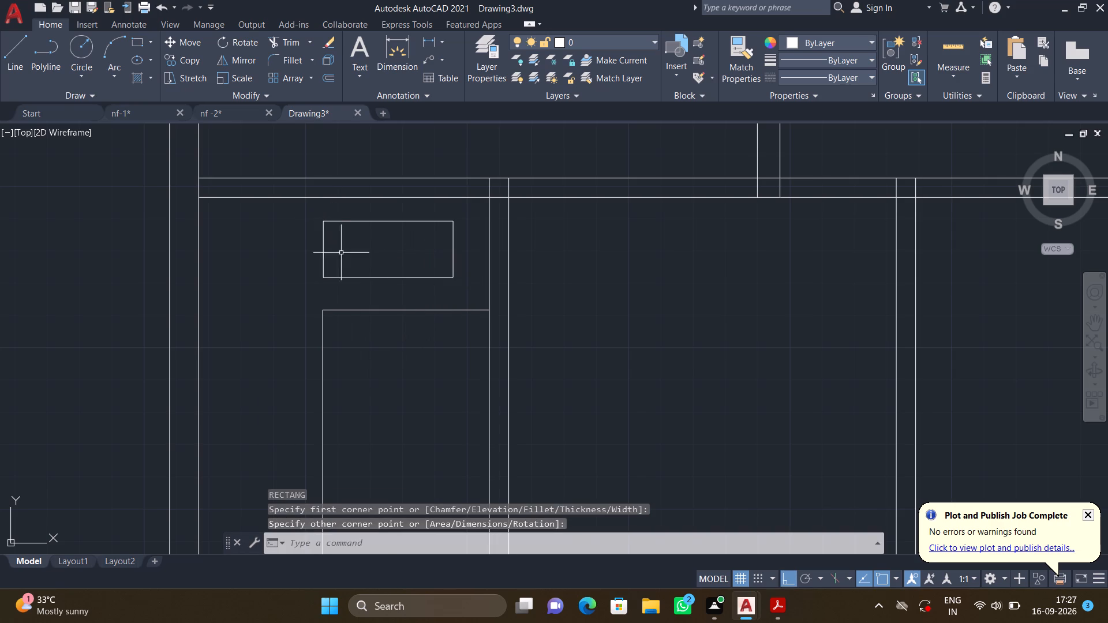
# Draw a circle of about 5.7" radius inside the left part of the rectangle.
pyautogui.press('c')
pyautogui.press('Return')
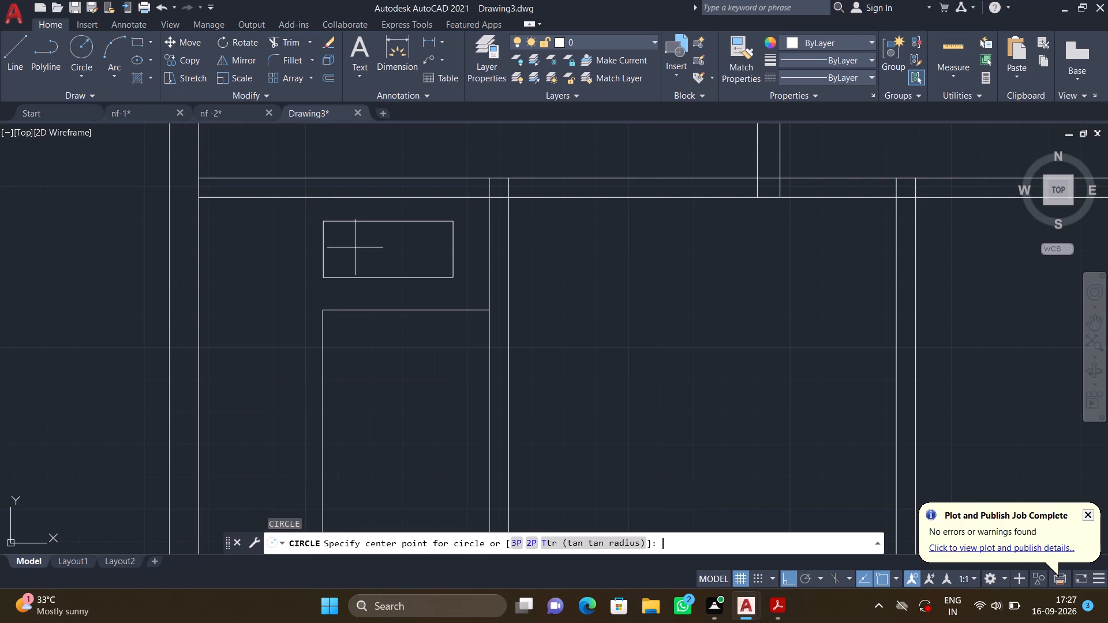
pyautogui.scroll(2, 342, 239)
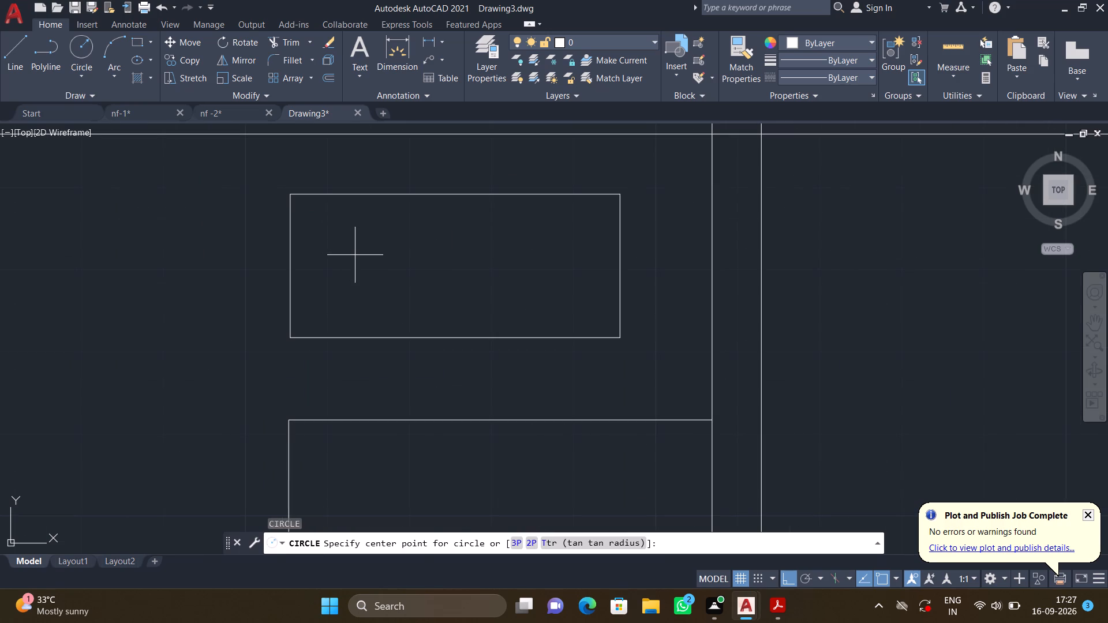
pyautogui.click(353, 253)
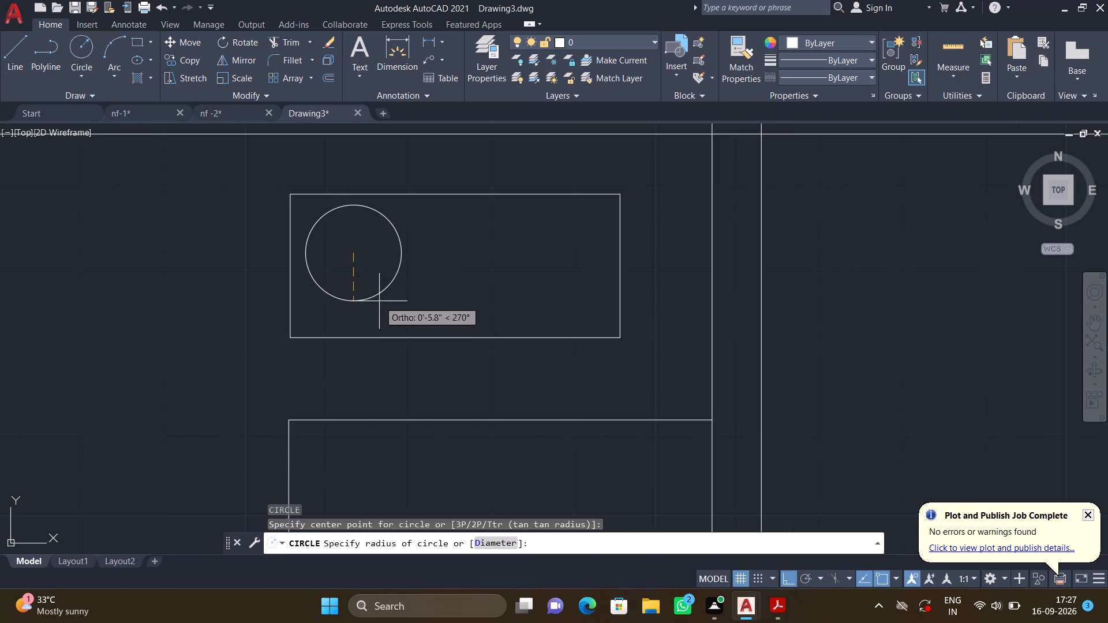
pyautogui.click(379, 300)
# Copy the circle horizontally about 2'1" to the right part of the rectangle, using its centre as base point.
pyautogui.write('co')
pyautogui.press('Return')
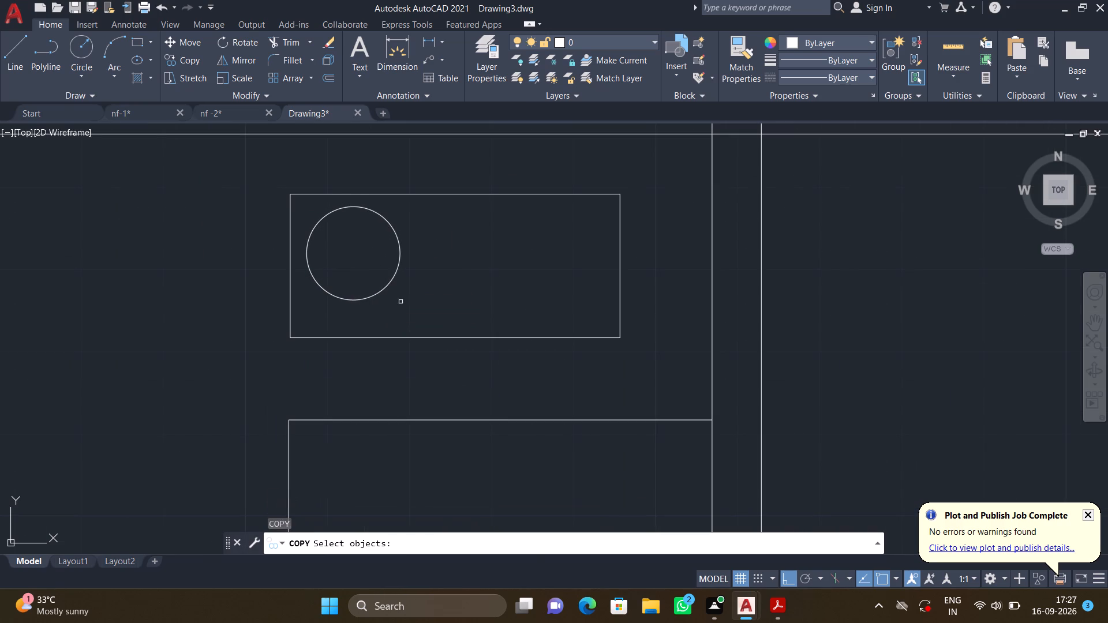
pyautogui.click(385, 287)
pyautogui.press('Return')
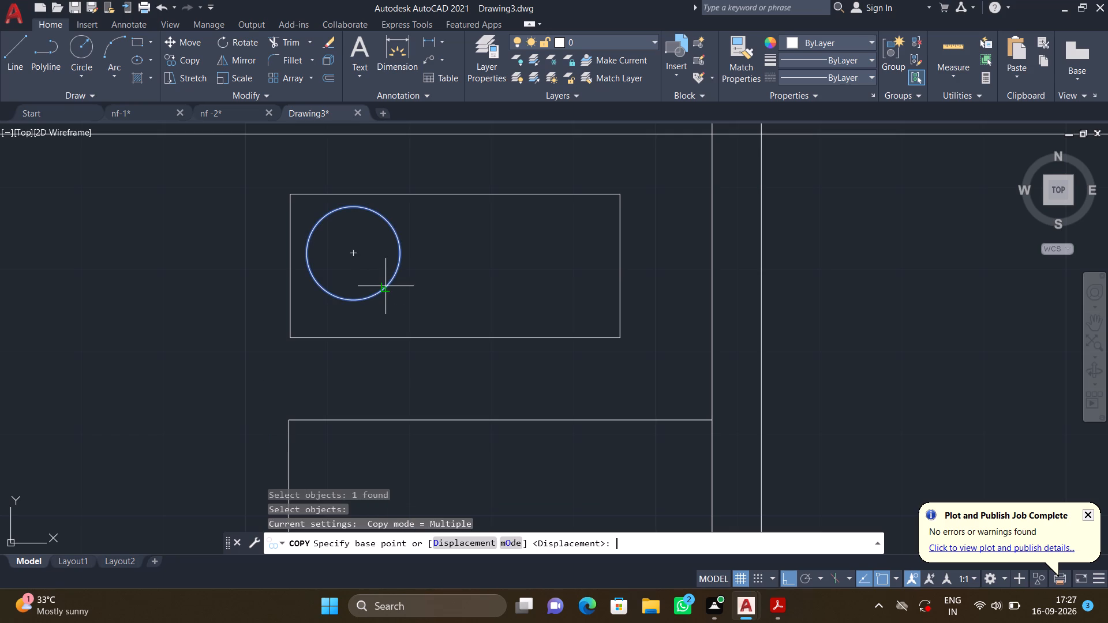
pyautogui.click(355, 250)
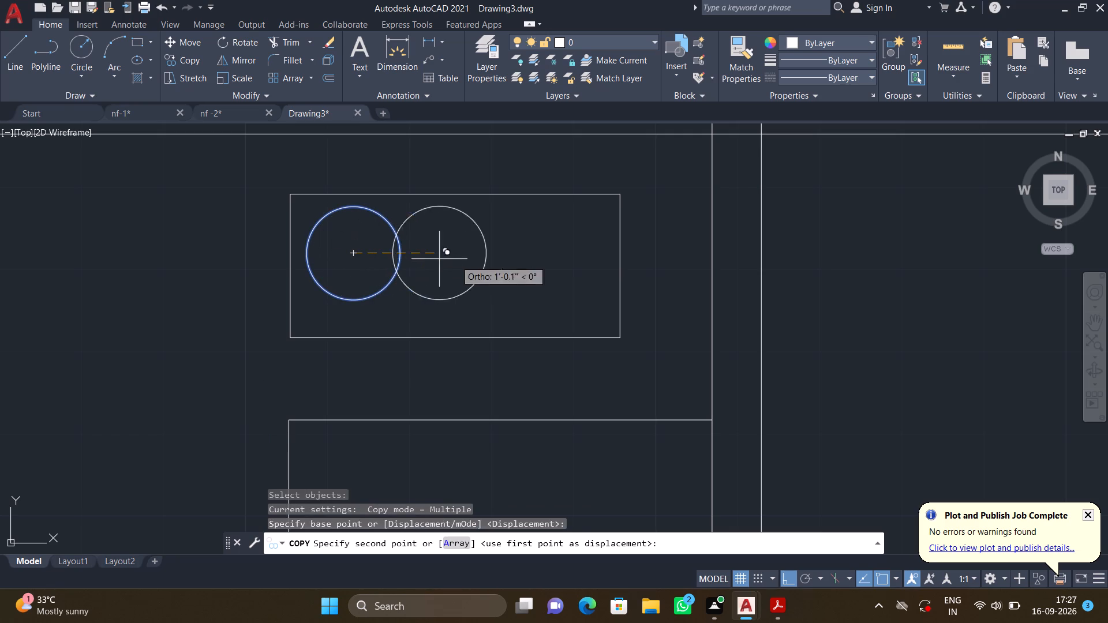
pyautogui.click(556, 267)
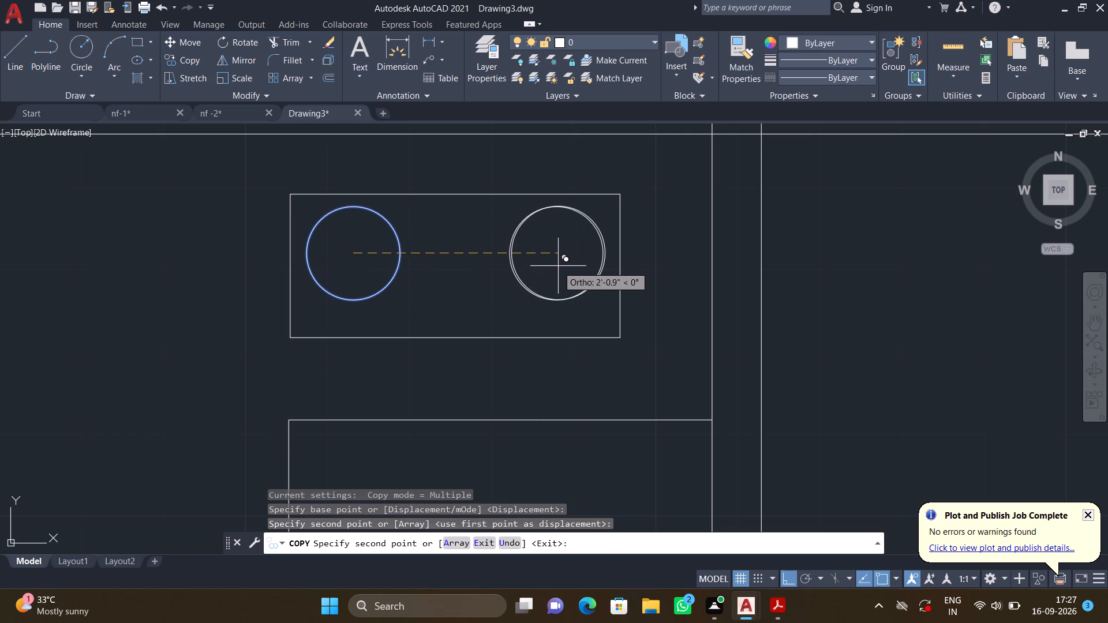
pyautogui.press('Return')
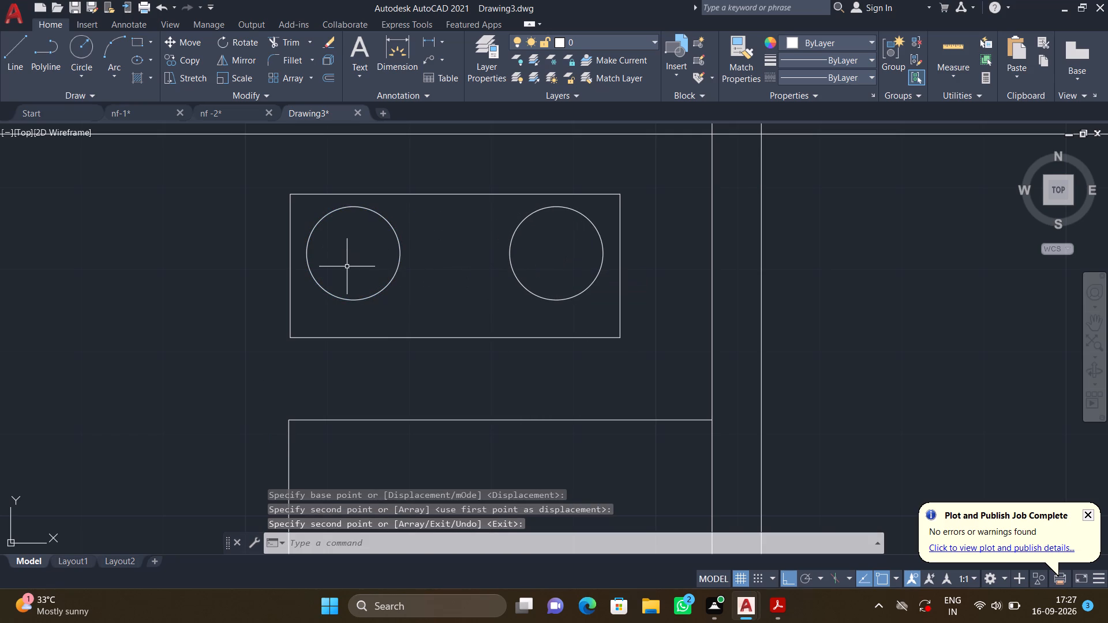
# Draw a small concentric circle inside each of the two circles, about 1.9" radius in the left one and 2.0" in the right one.
pyautogui.press('c')
pyautogui.press('Return')
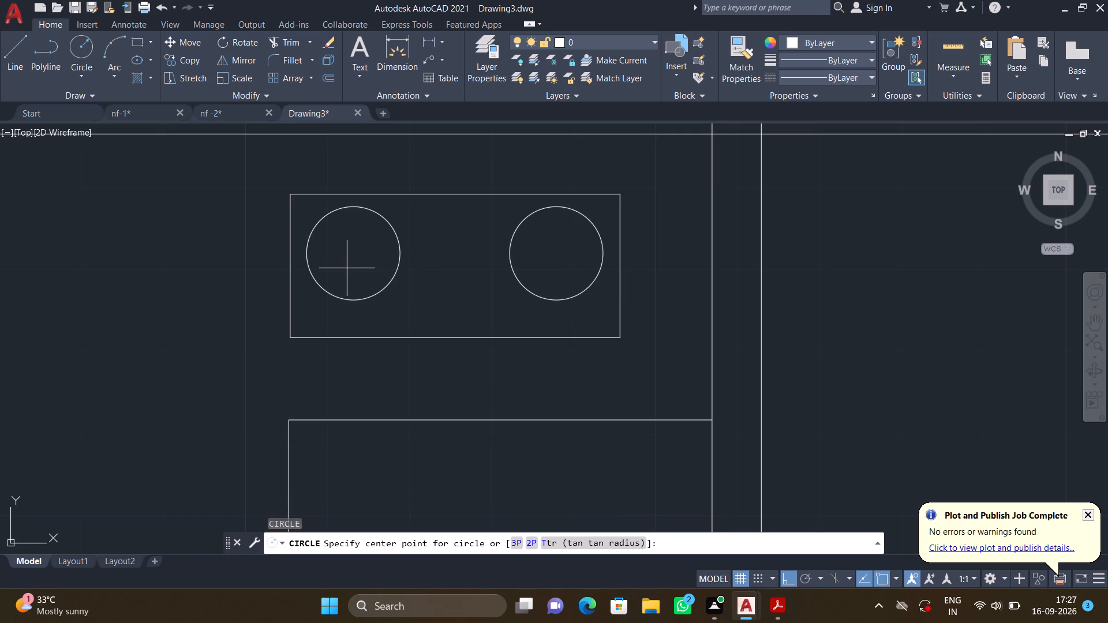
pyautogui.click(351, 252)
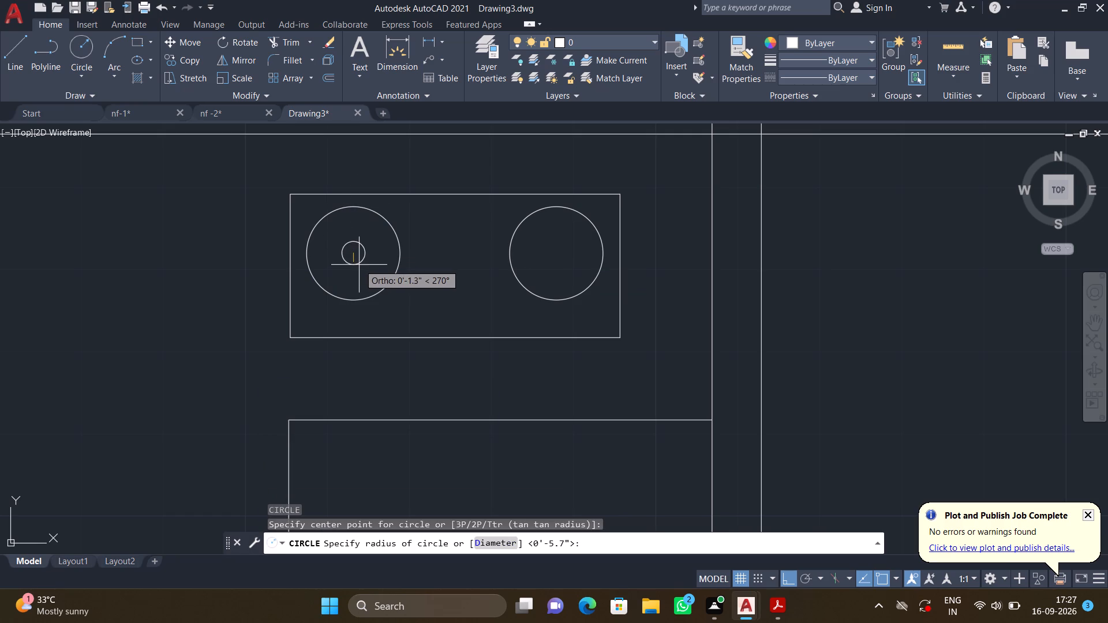
pyautogui.click(362, 269)
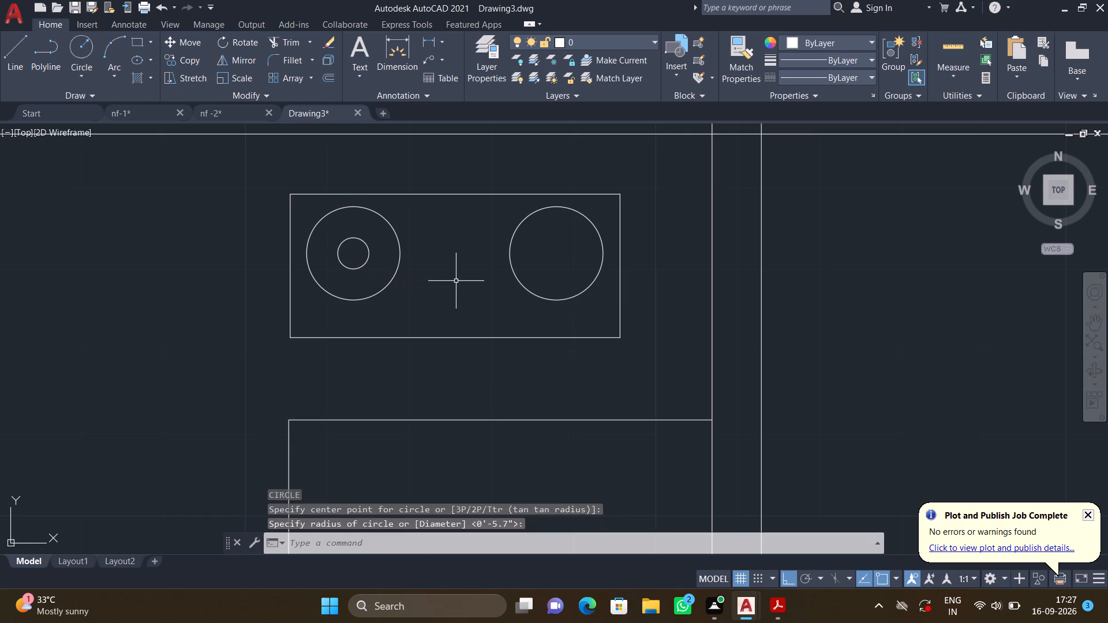
pyautogui.press('c')
pyautogui.press('Return')
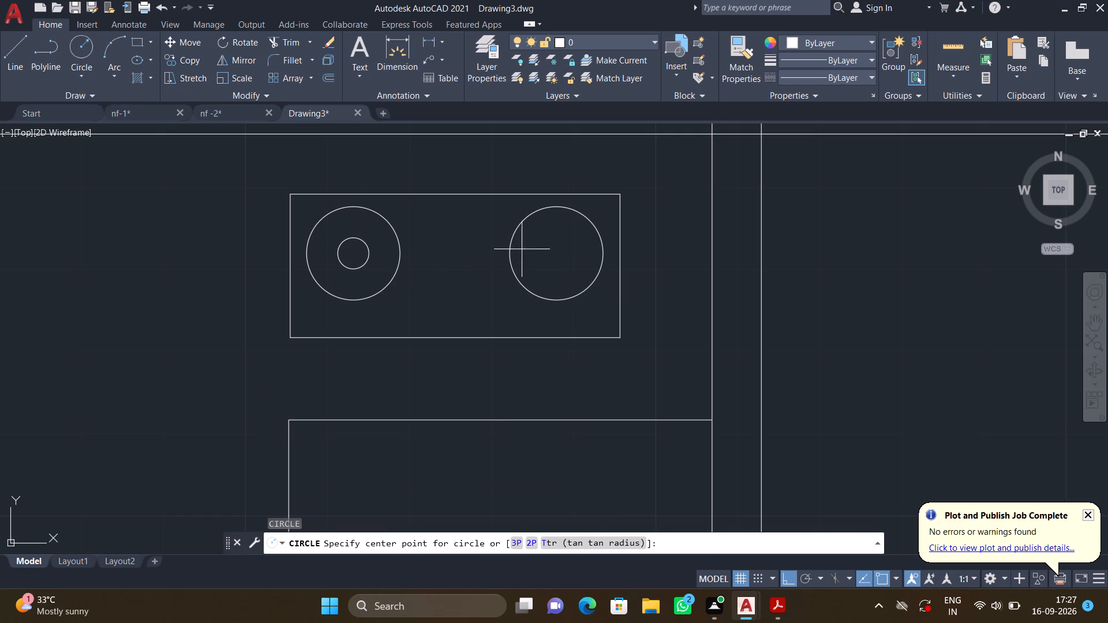
pyautogui.click(552, 257)
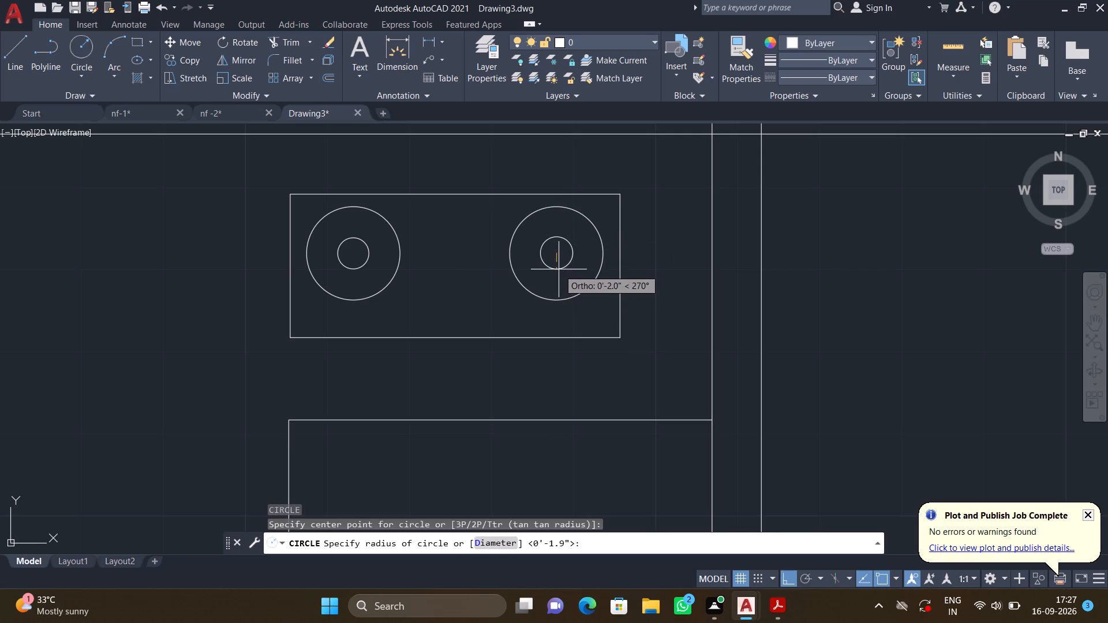
pyautogui.click(559, 269)
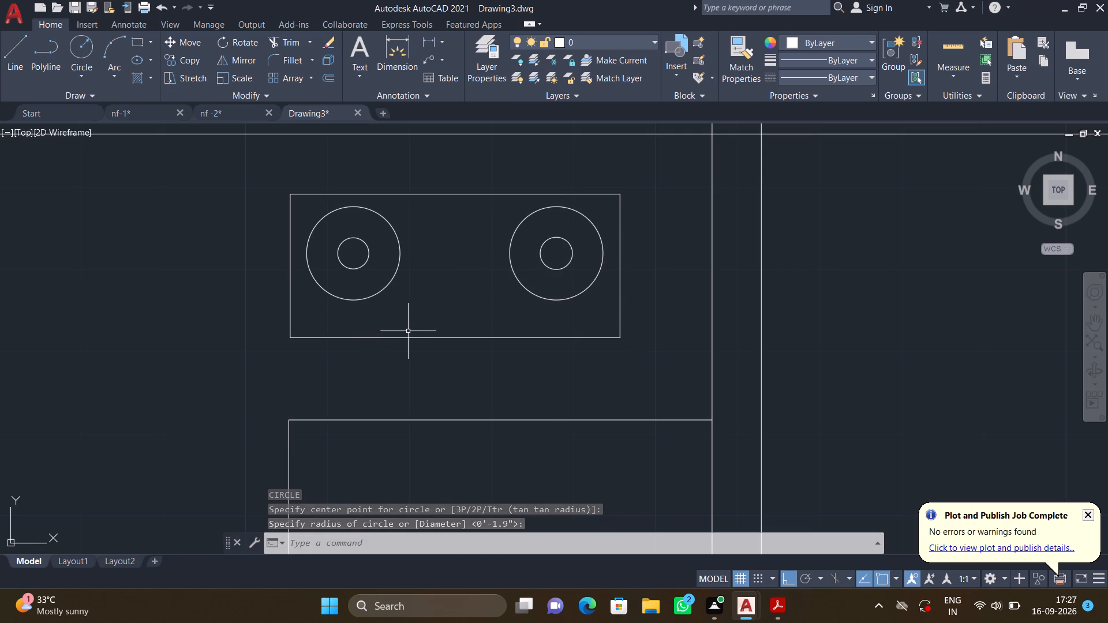
# Draw a vertical cross line through the left burner as two lines from its centre, up and down, each ending just past the outer circle.
pyautogui.press('l')
pyautogui.press('Return')
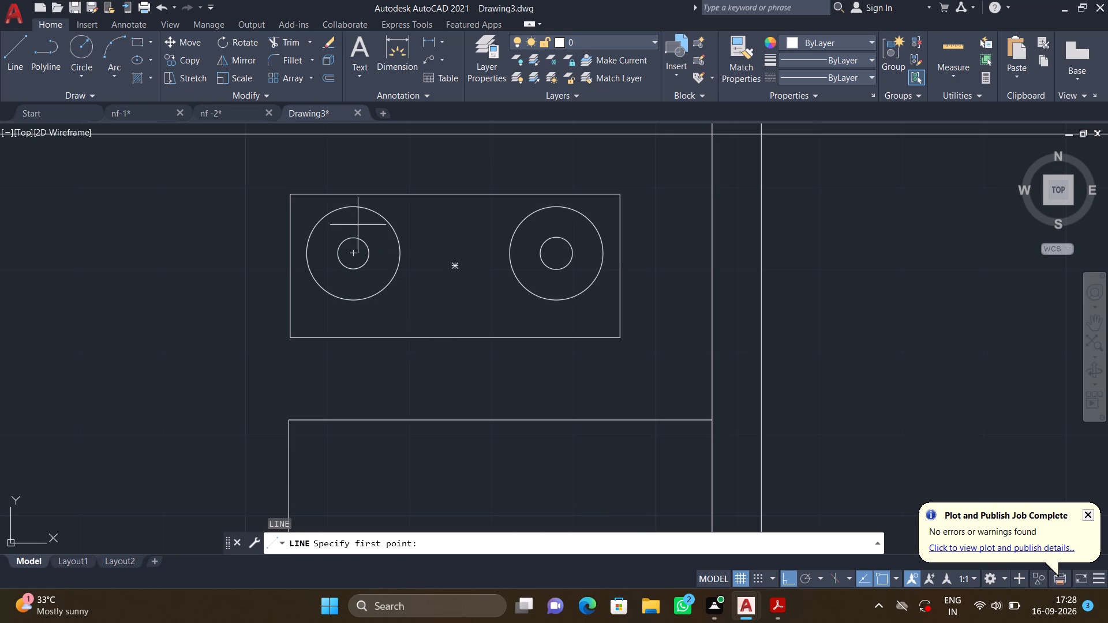
pyautogui.scroll(2, 358, 219)
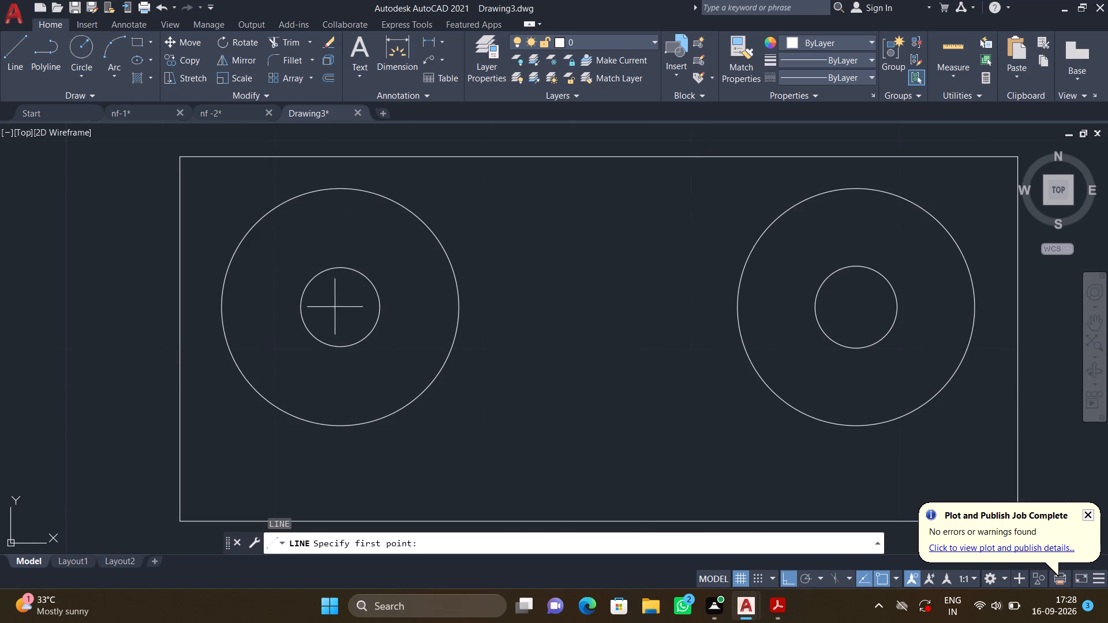
pyautogui.click(340, 309)
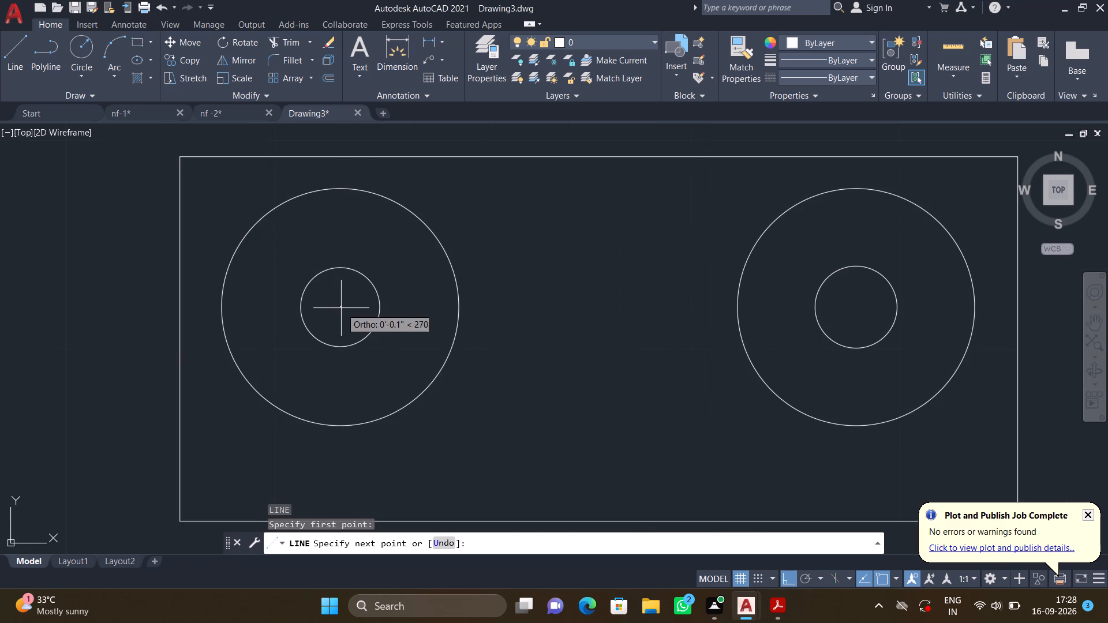
pyautogui.click(339, 177)
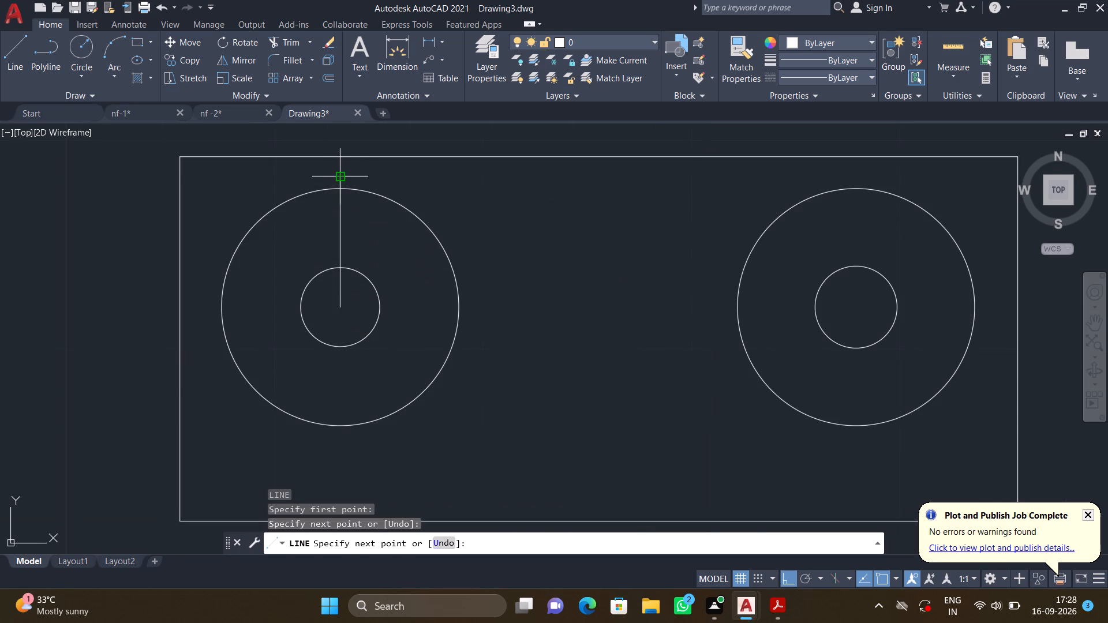
pyautogui.press('Return')
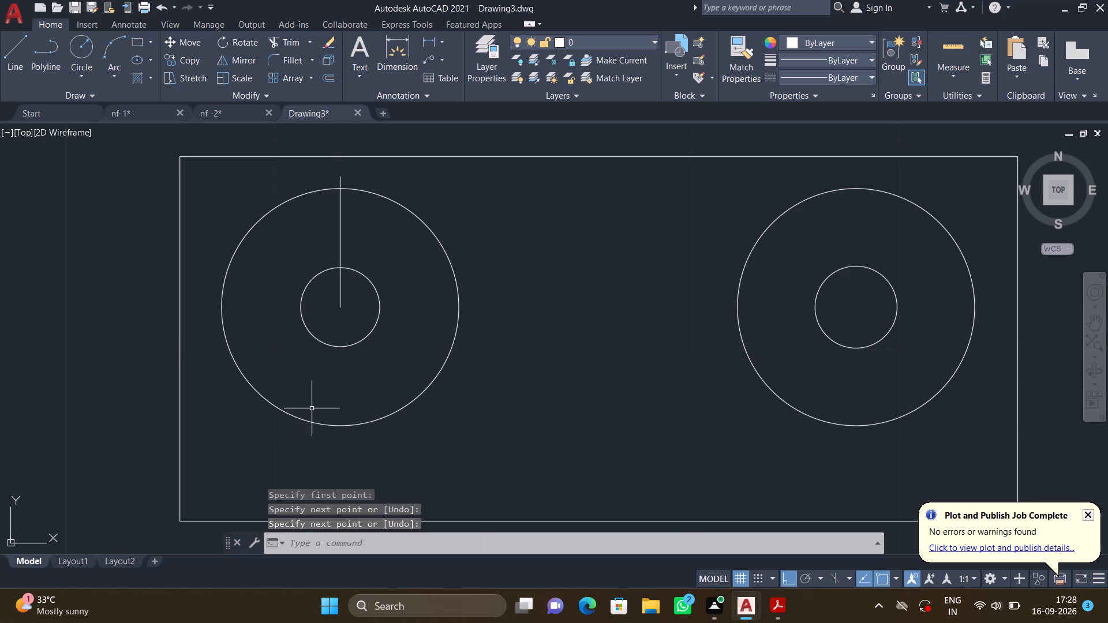
pyautogui.press('space')
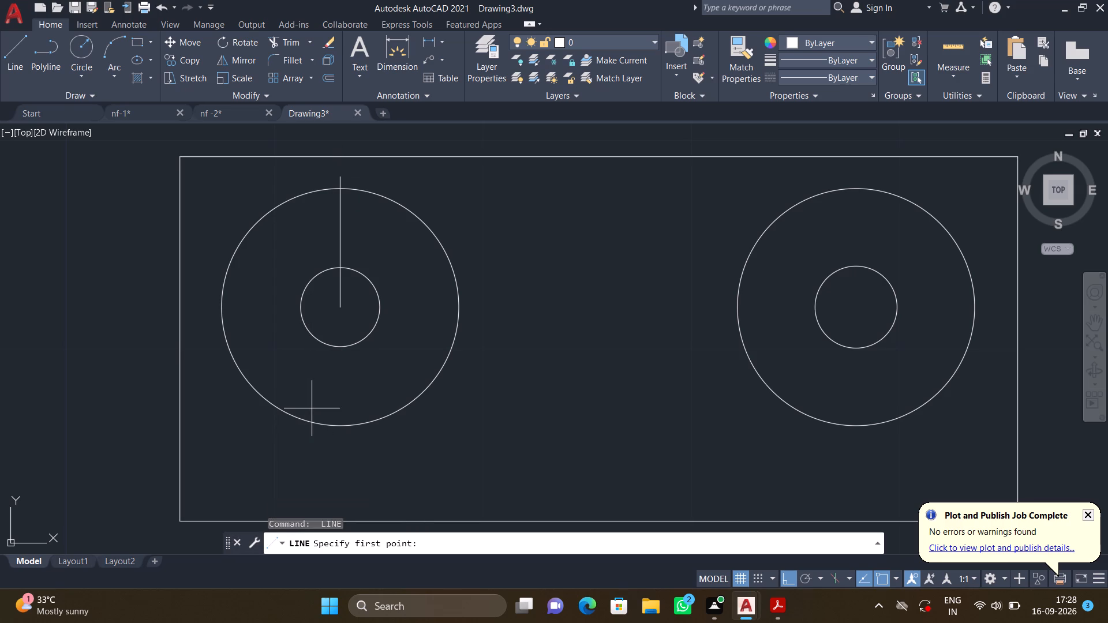
pyautogui.moveTo(337, 306); pyautogui.dragTo(337, 315)
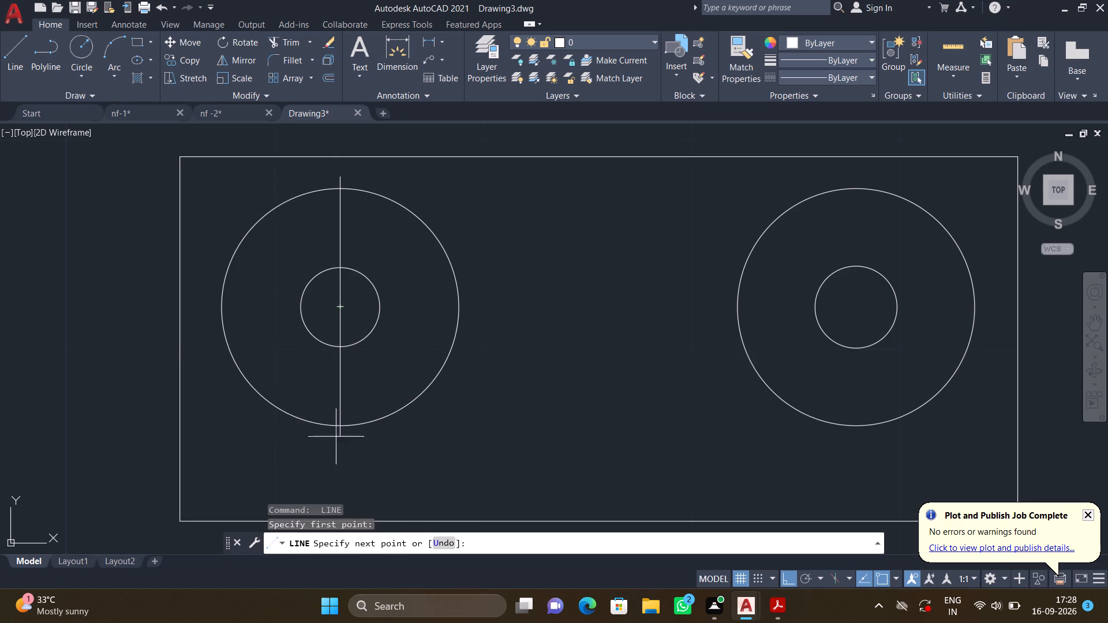
pyautogui.click(339, 452)
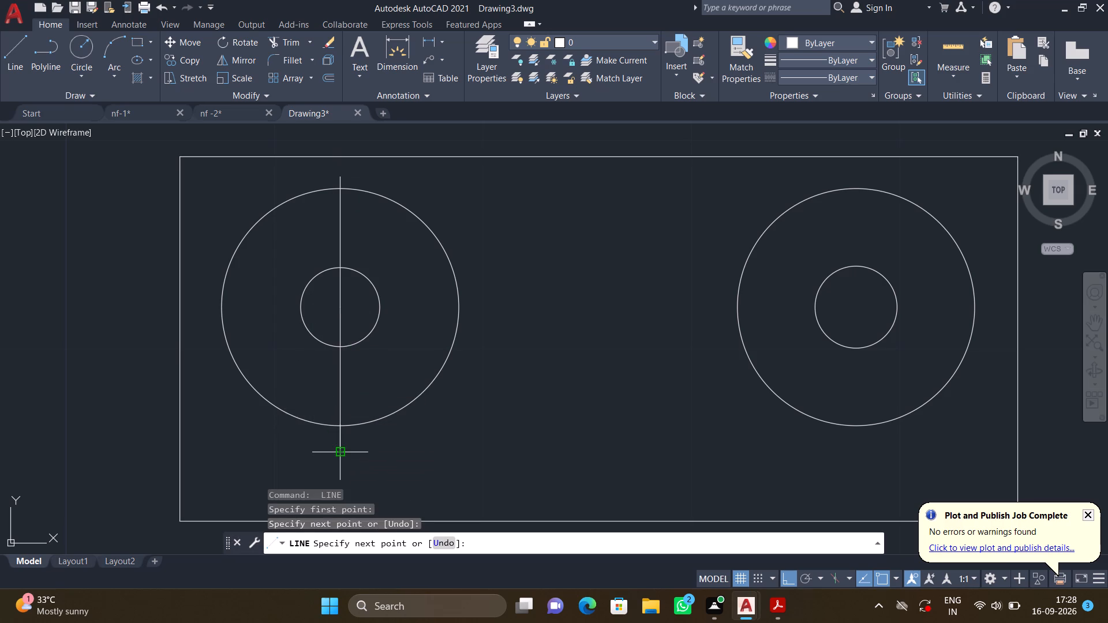
pyautogui.press('Return')
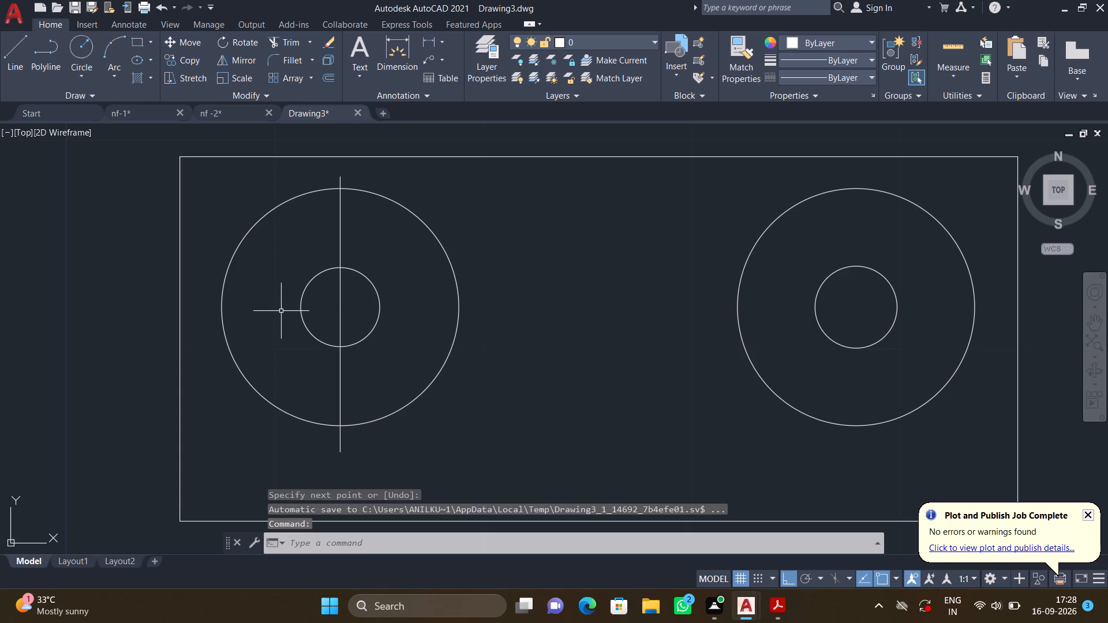
# Draw the left burner's horizontal cross line as two lines from its centre, right and left, each ending just past the outer circle.
pyautogui.press('l')
pyautogui.press('Return')
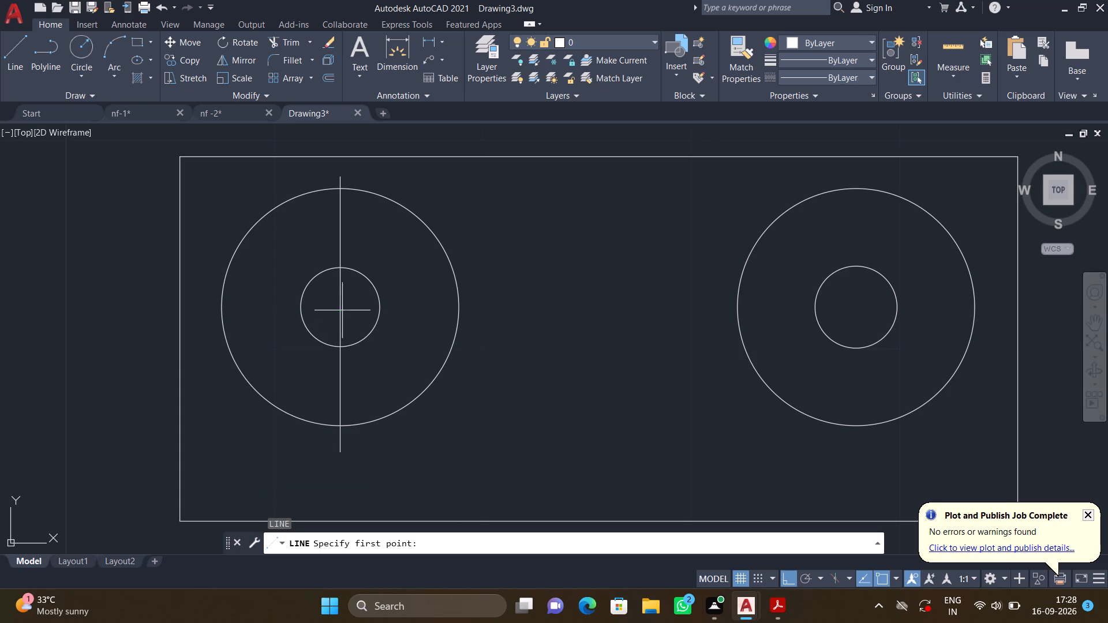
pyautogui.click(339, 309)
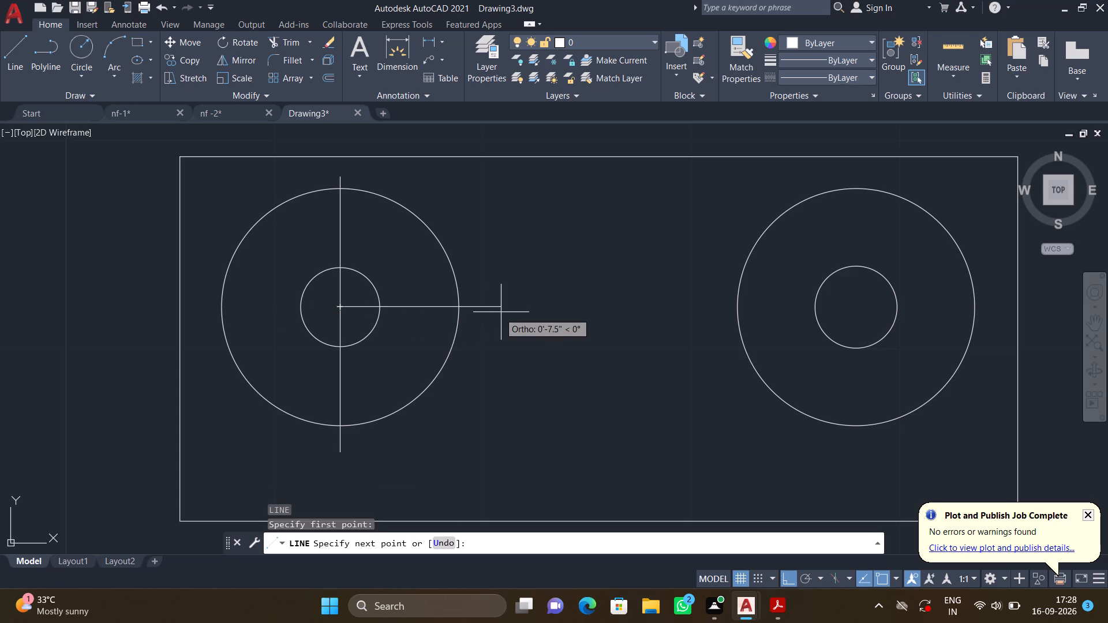
pyautogui.click(489, 308)
pyautogui.press('Return')
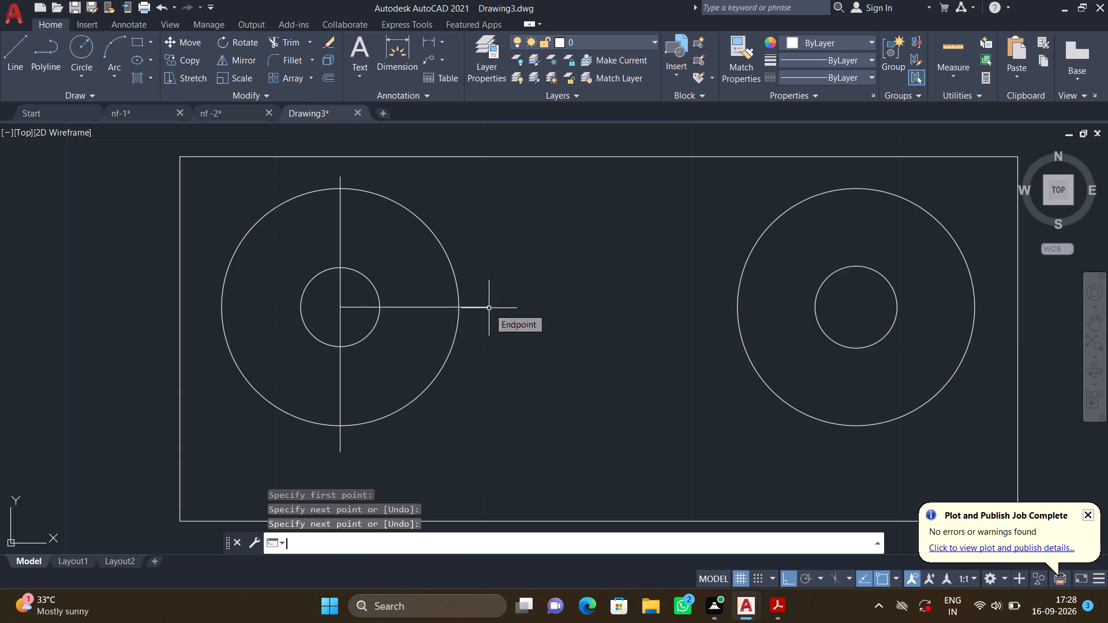
pyautogui.press('space')
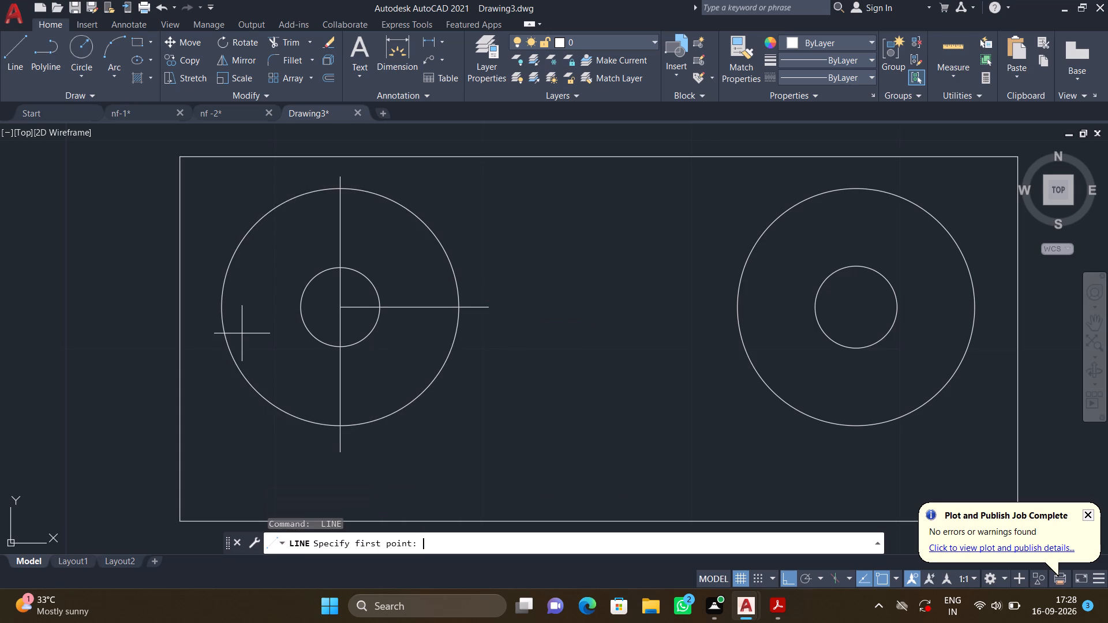
pyautogui.click(340, 306)
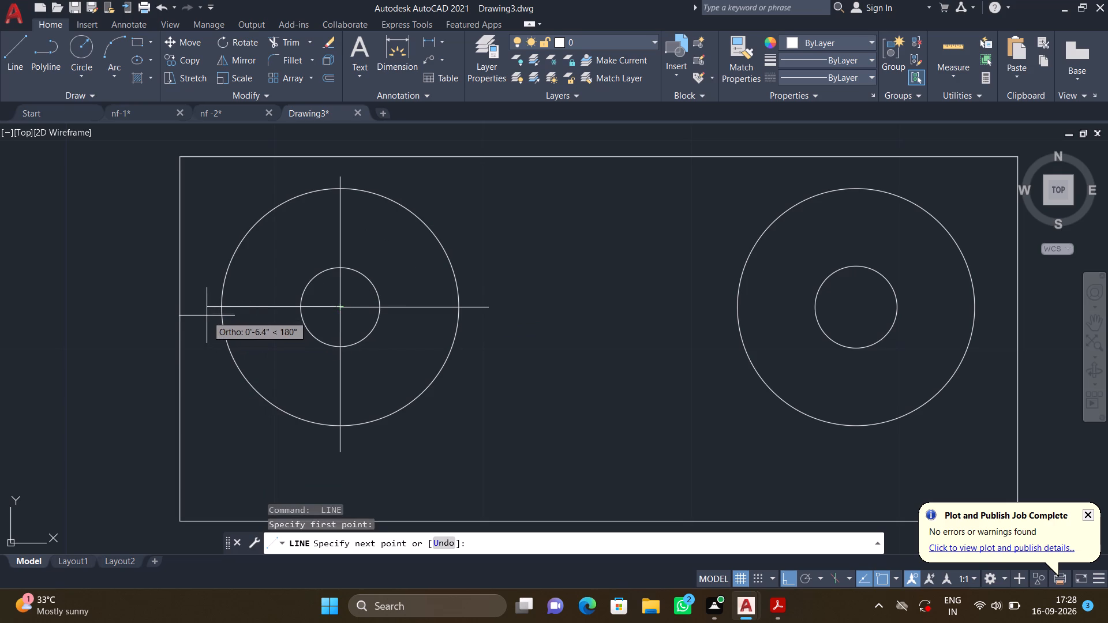
pyautogui.click(203, 308)
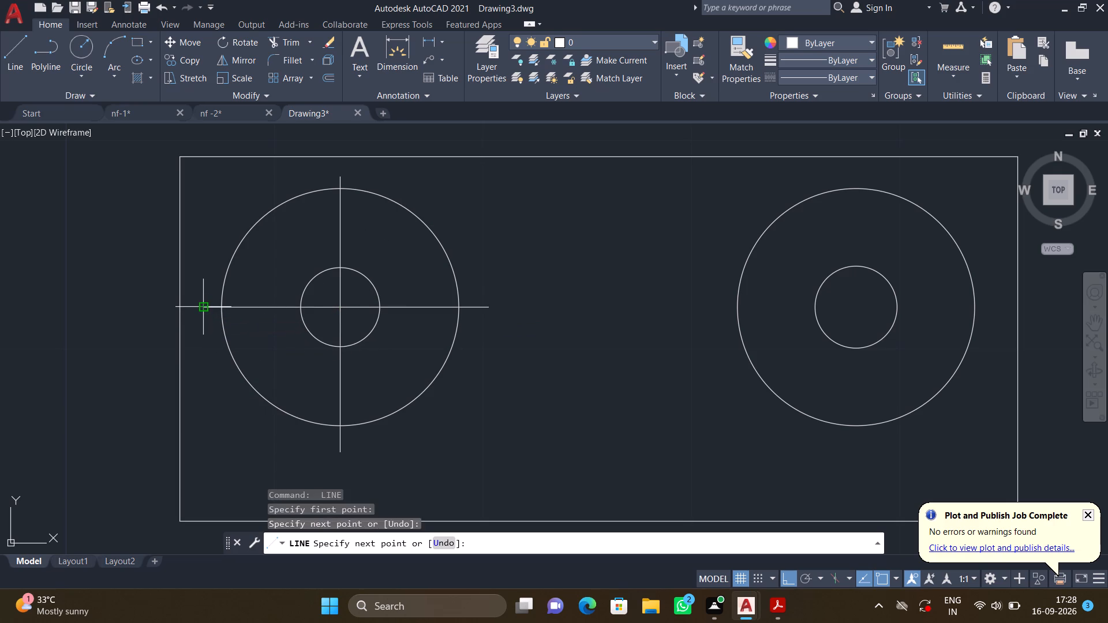
pyautogui.press('Return')
# Draw the right burner's horizontal cross line from its centre, right to just past the outer circle and left about 7.2".
pyautogui.scroll(-3, 268, 314)
pyautogui.moveTo(432, 329); pyautogui.dragTo(372, 315, button='middle')
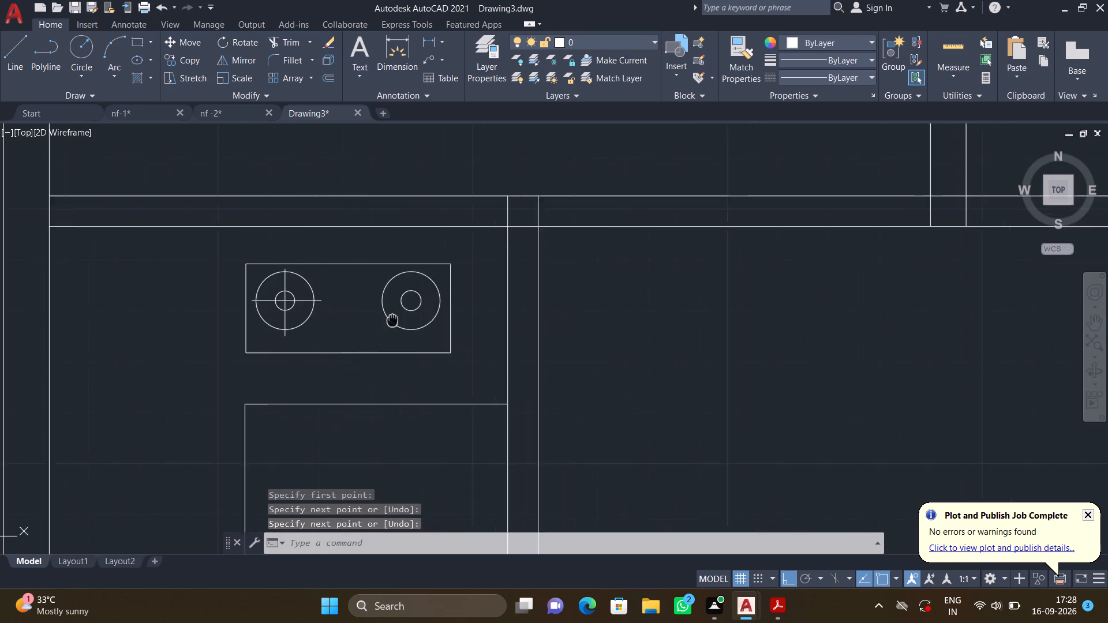
pyautogui.moveTo(372, 315); pyautogui.dragTo(321, 312, button='middle')
pyautogui.scroll(3, 316, 289)
pyautogui.press('space')
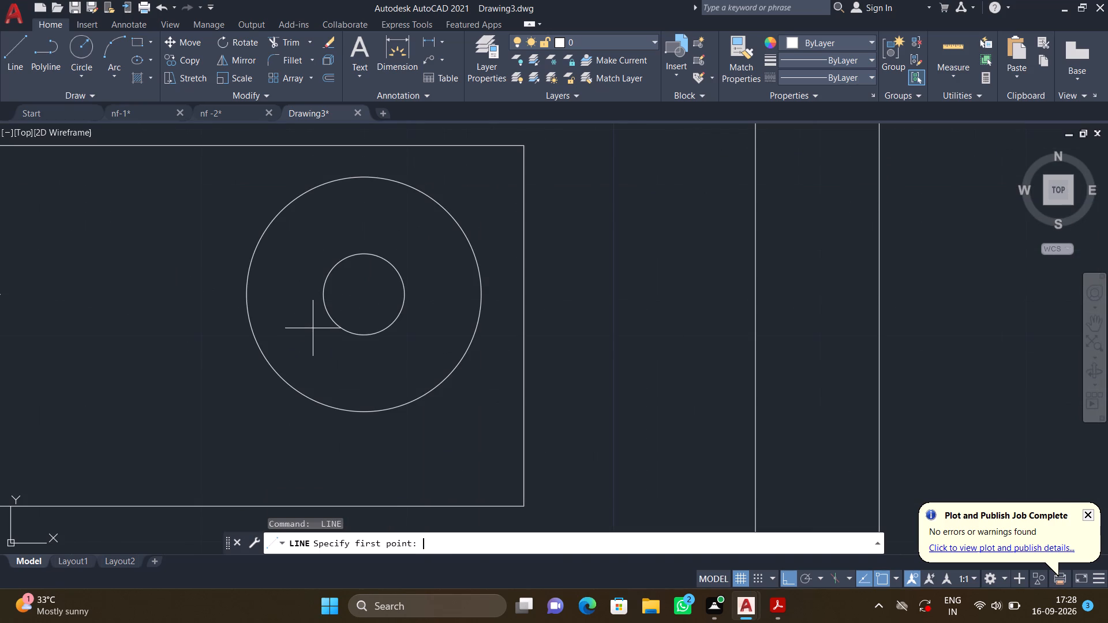
pyautogui.click(362, 295)
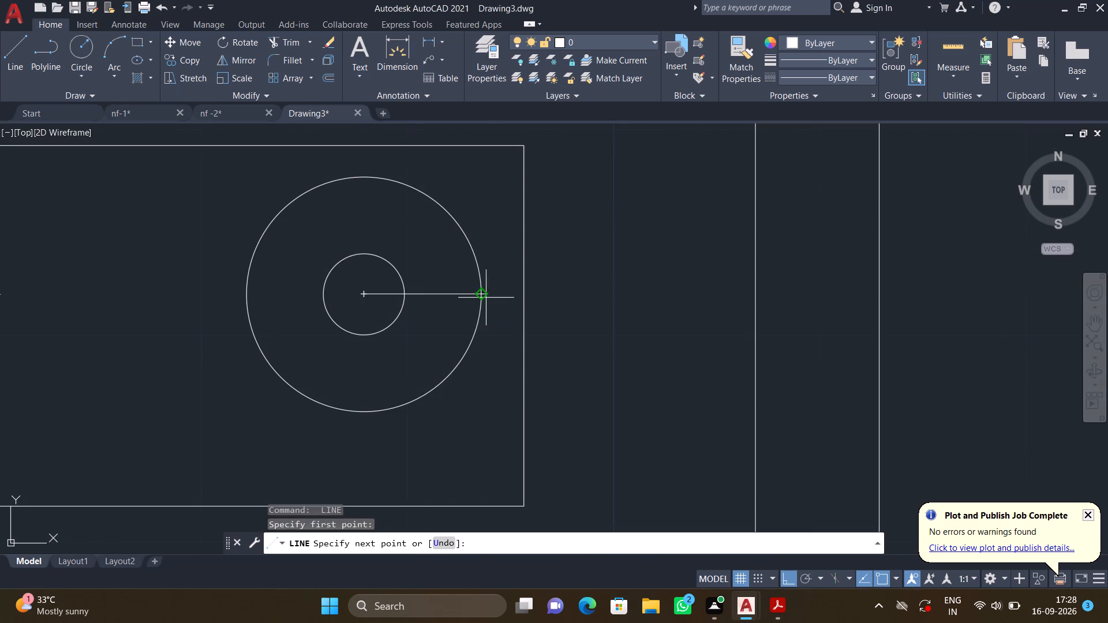
pyautogui.click(503, 296)
pyautogui.press('Return')
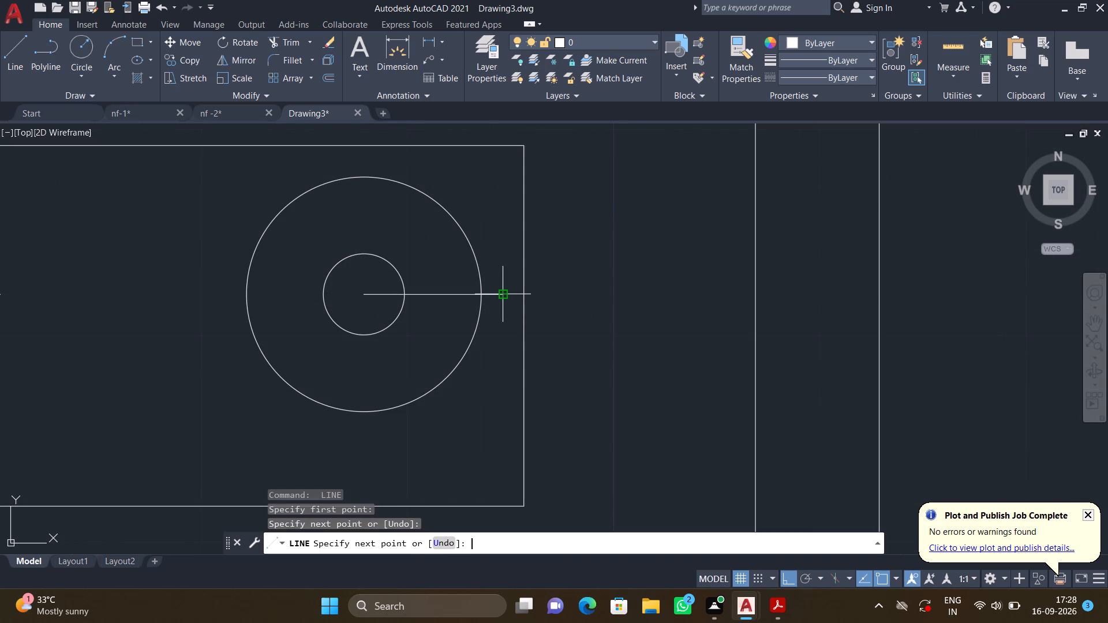
pyautogui.press('space')
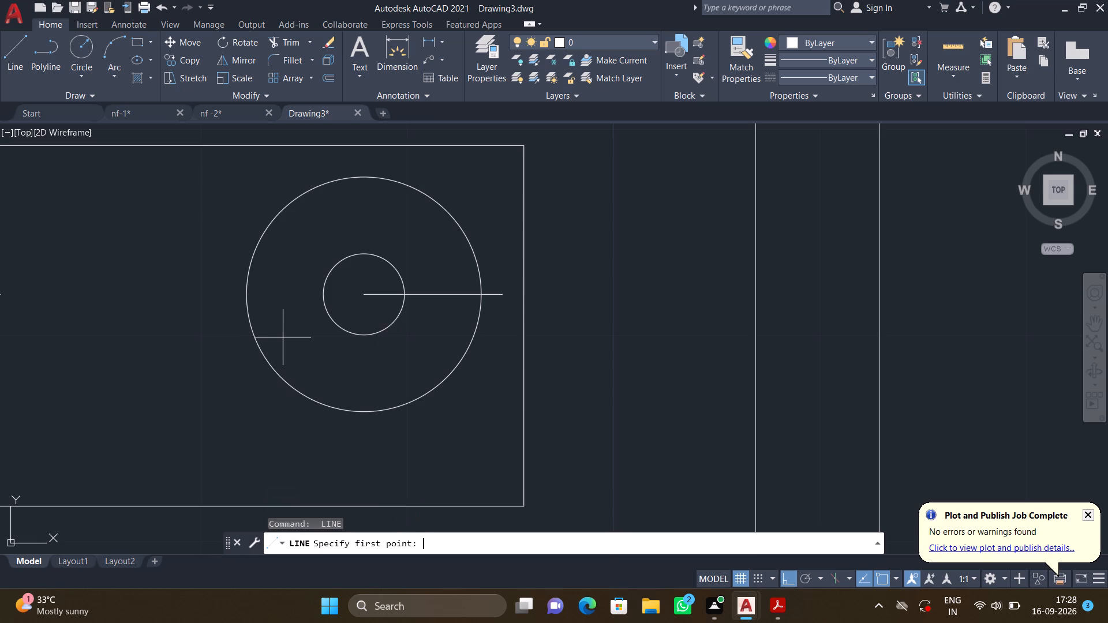
pyautogui.click(361, 296)
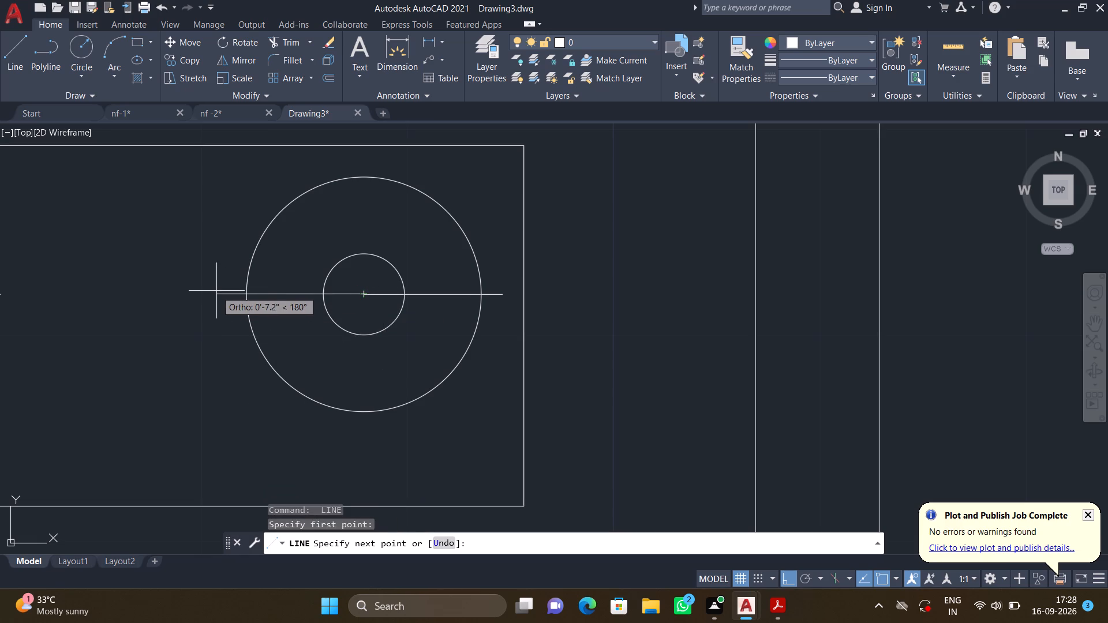
pyautogui.click(216, 291)
pyautogui.press('Return')
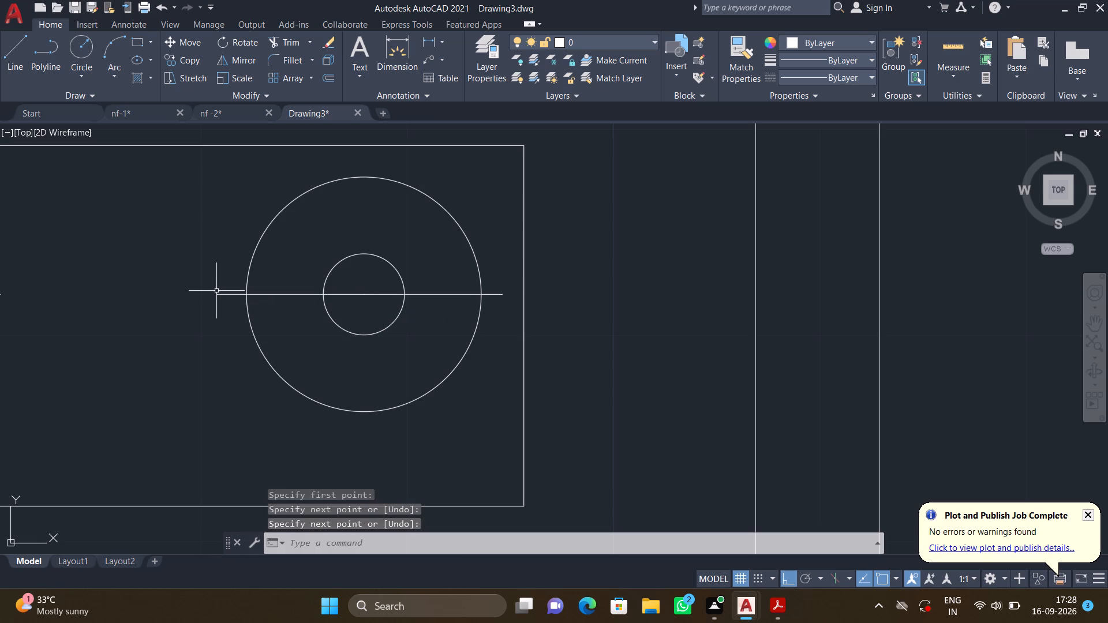
# Draw the right burner's vertical cross line as two lines from its centre, about 7.1" down and about 6.6" up.
pyautogui.press('l')
pyautogui.press('Return')
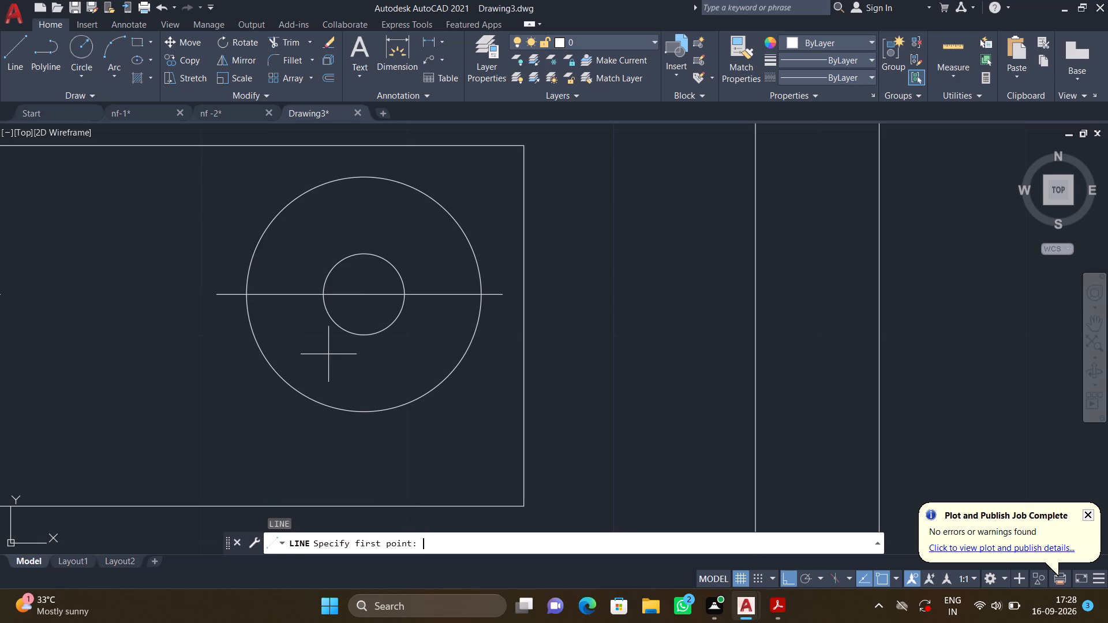
pyautogui.click(364, 291)
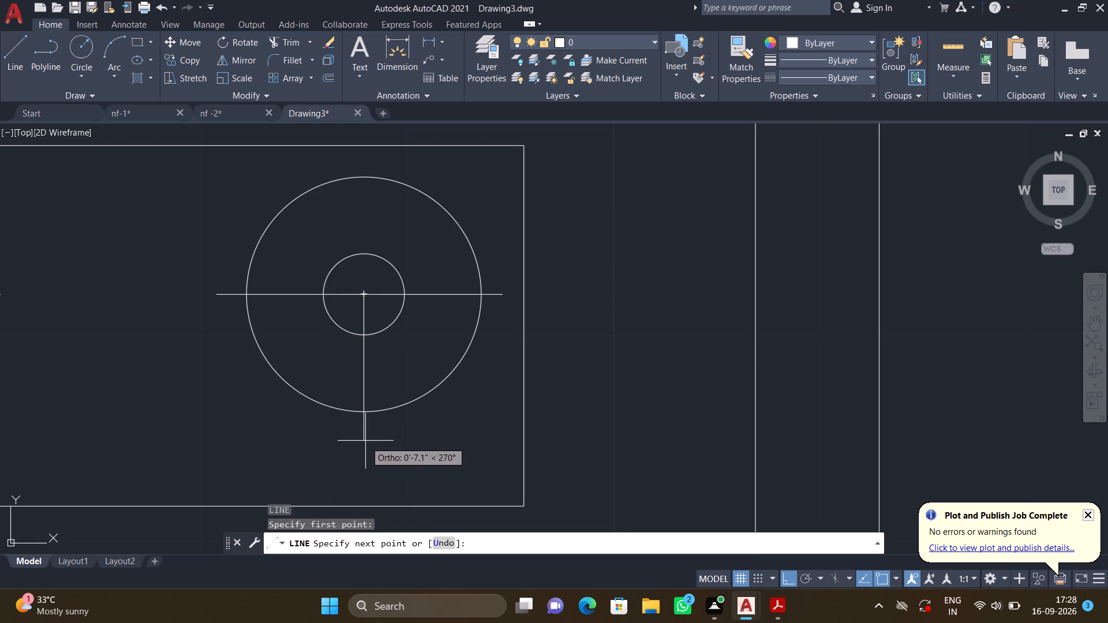
pyautogui.click(365, 440)
pyautogui.press('Return')
pyautogui.scroll(-2, 365, 433)
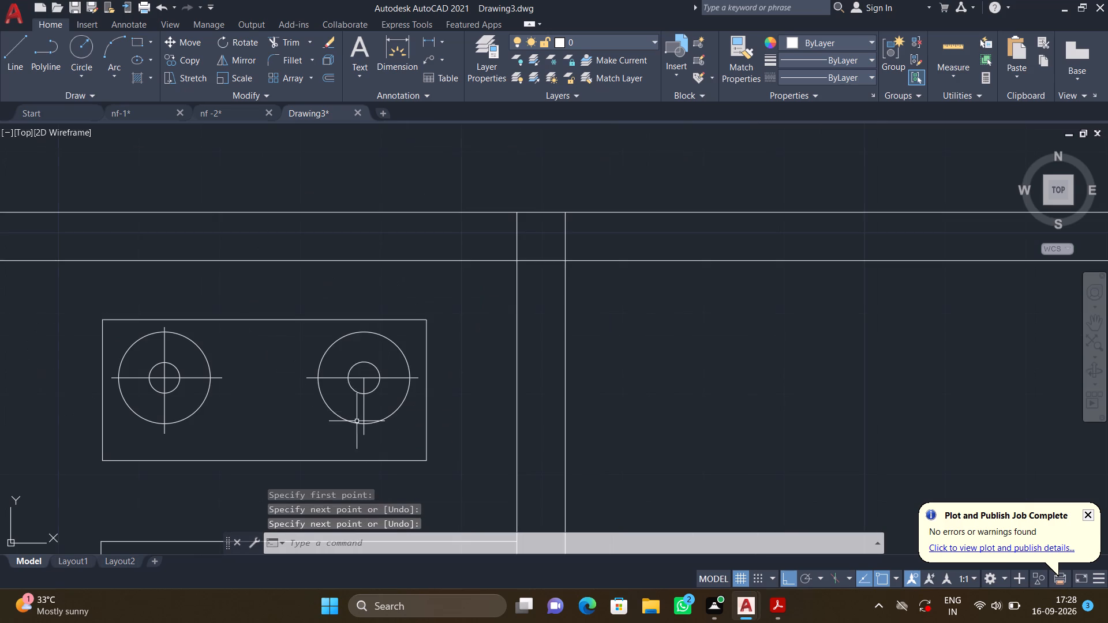
pyautogui.press('space')
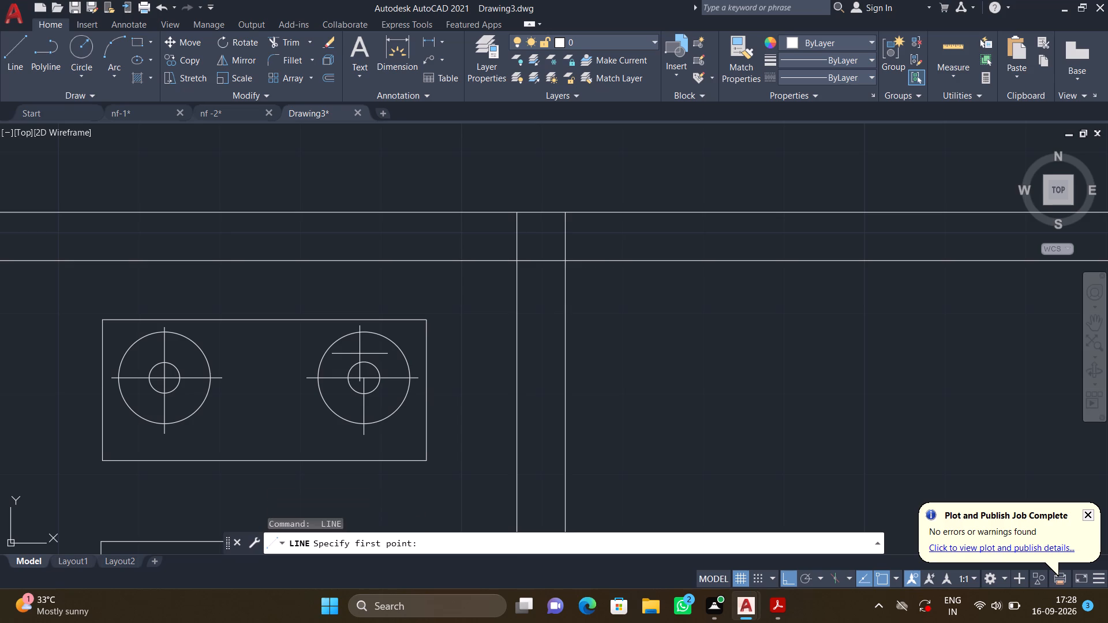
pyautogui.click(362, 377)
pyautogui.scroll(2, 365, 324)
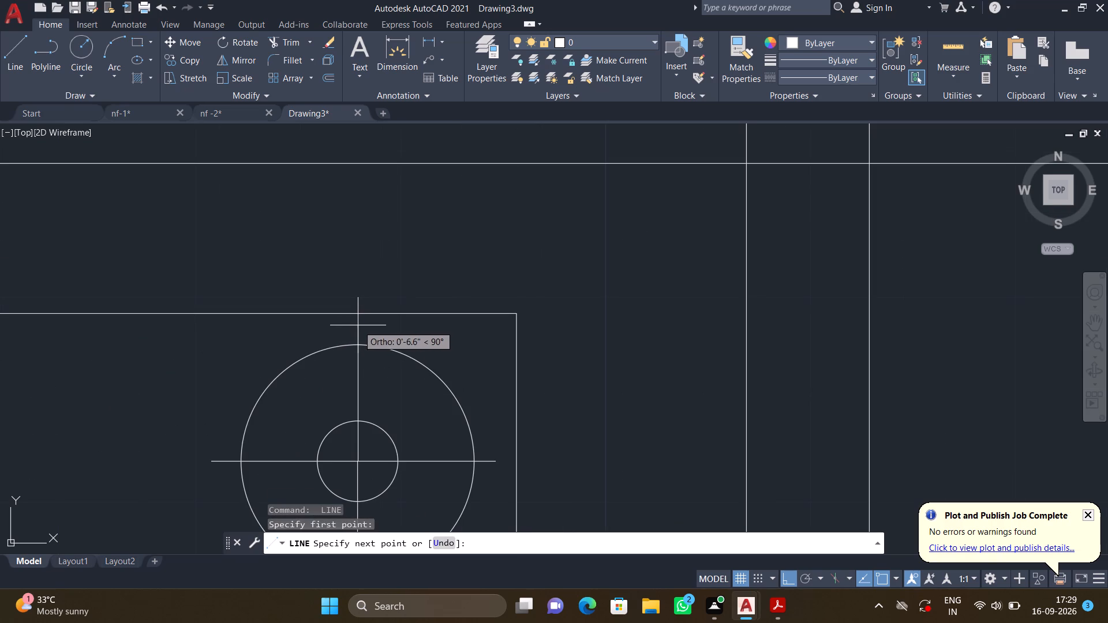
pyautogui.click(358, 325)
pyautogui.press('Return')
pyautogui.scroll(-2, 371, 322)
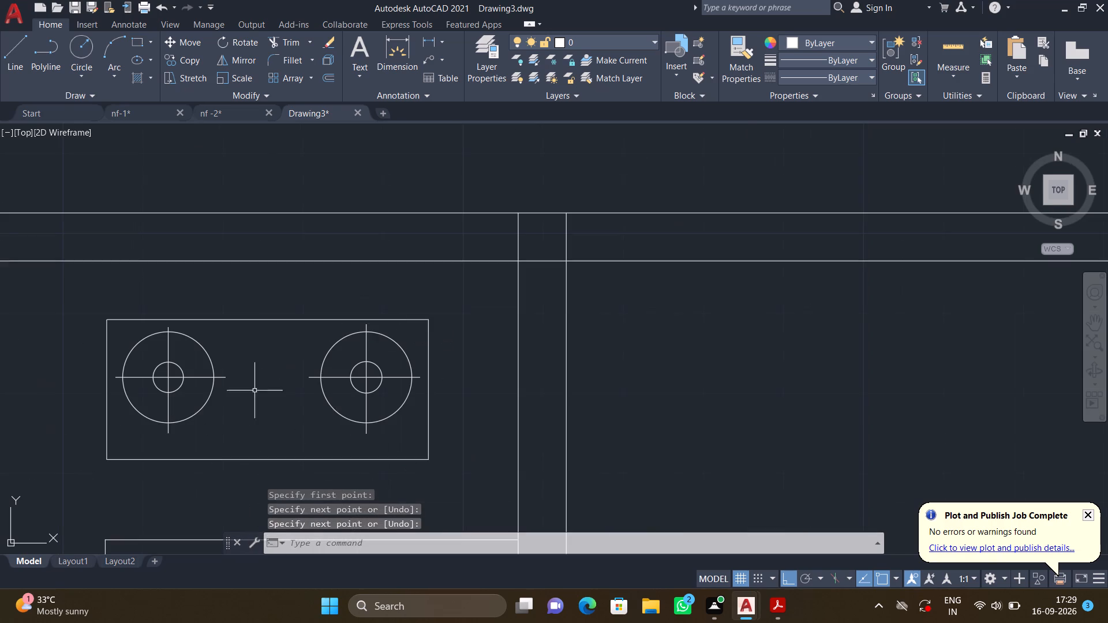
# With ortho off, draw a diagonal line across each of the stove outline's two upper corners, from side edge to top edge.
pyautogui.press('F8')
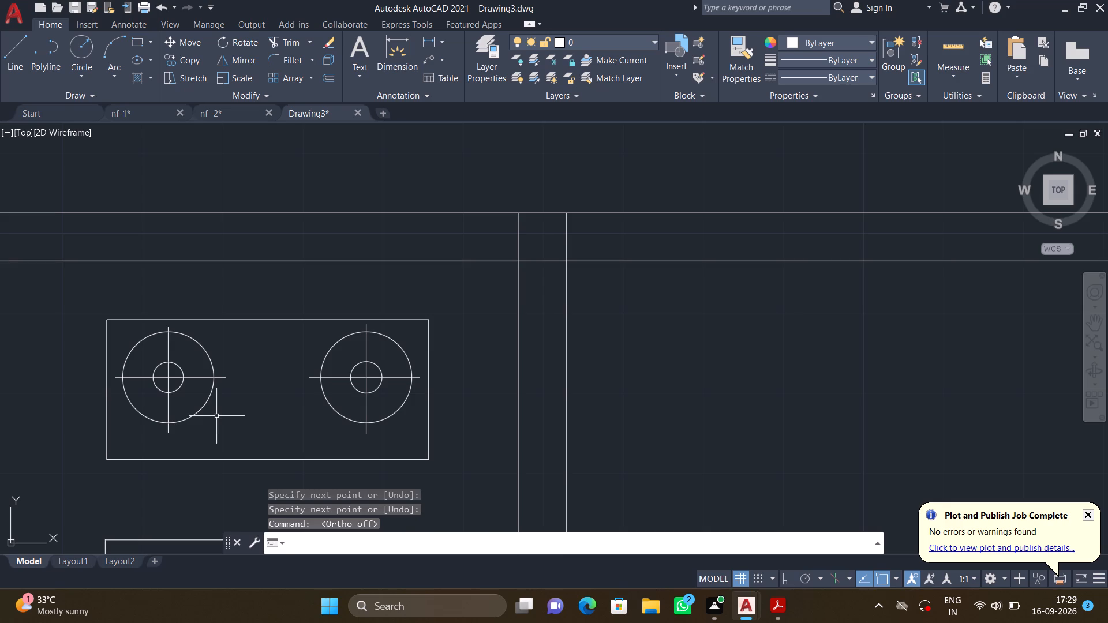
pyautogui.scroll(2, 111, 346)
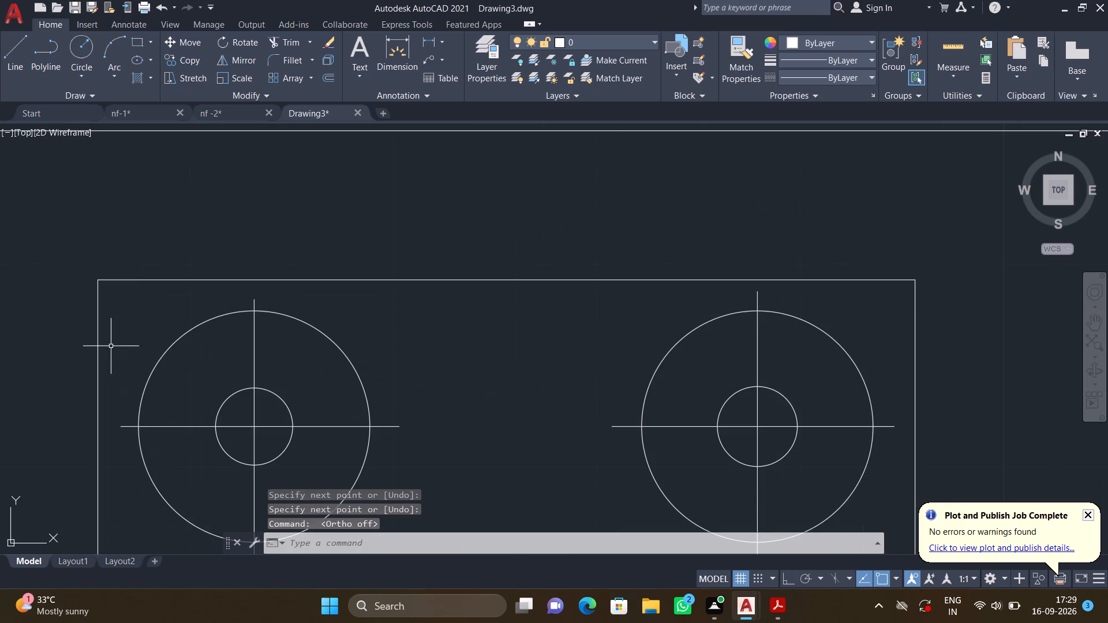
pyautogui.press('space')
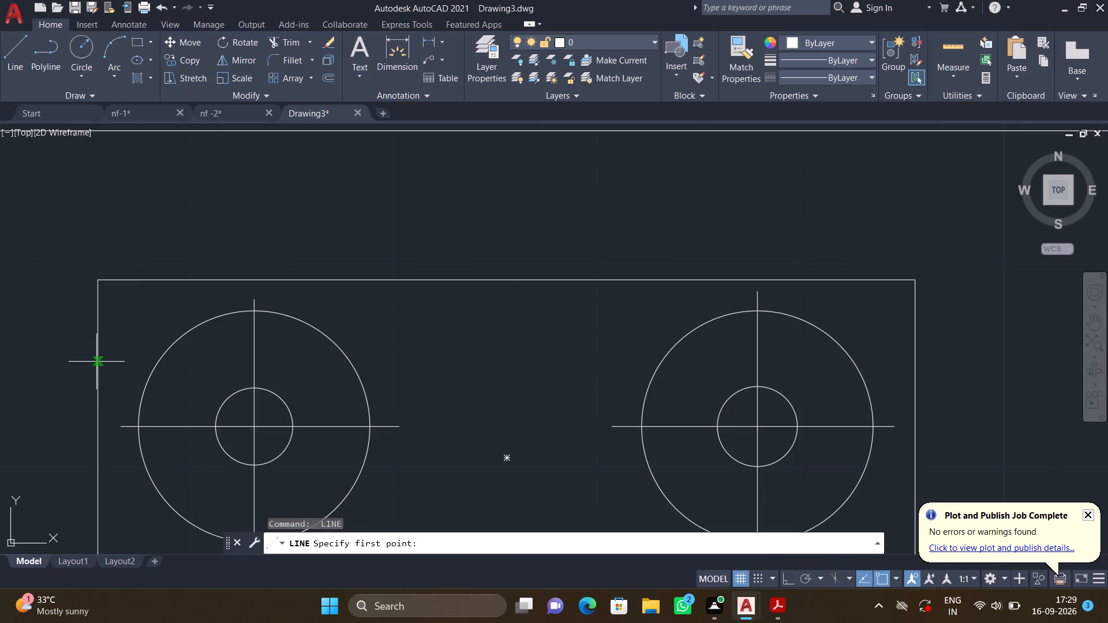
pyautogui.click(97, 359)
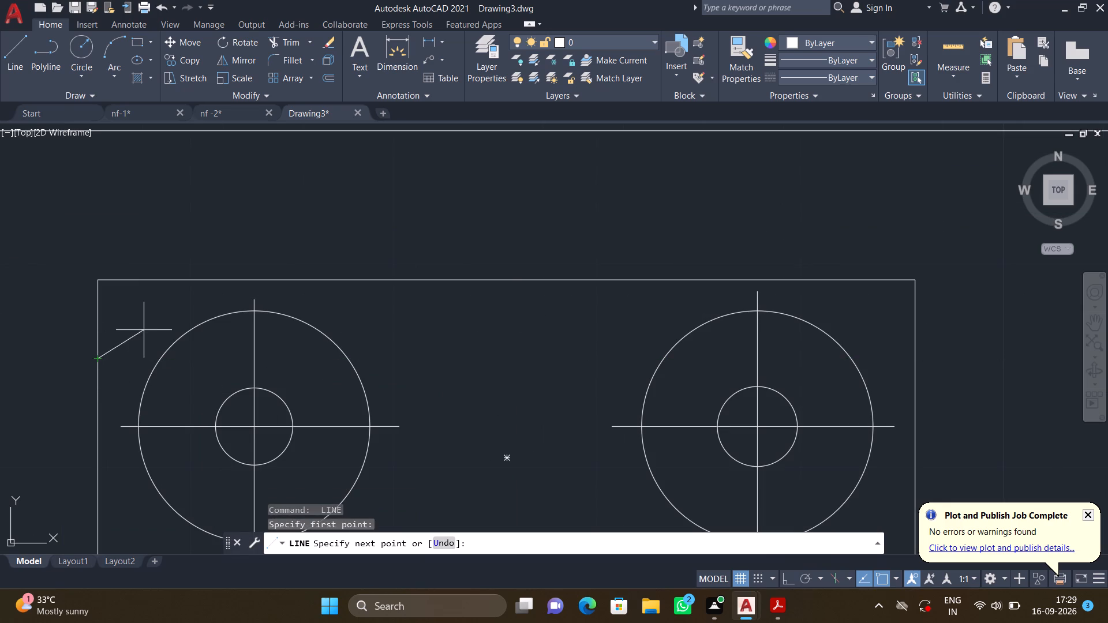
pyautogui.click(199, 280)
pyautogui.press('Return')
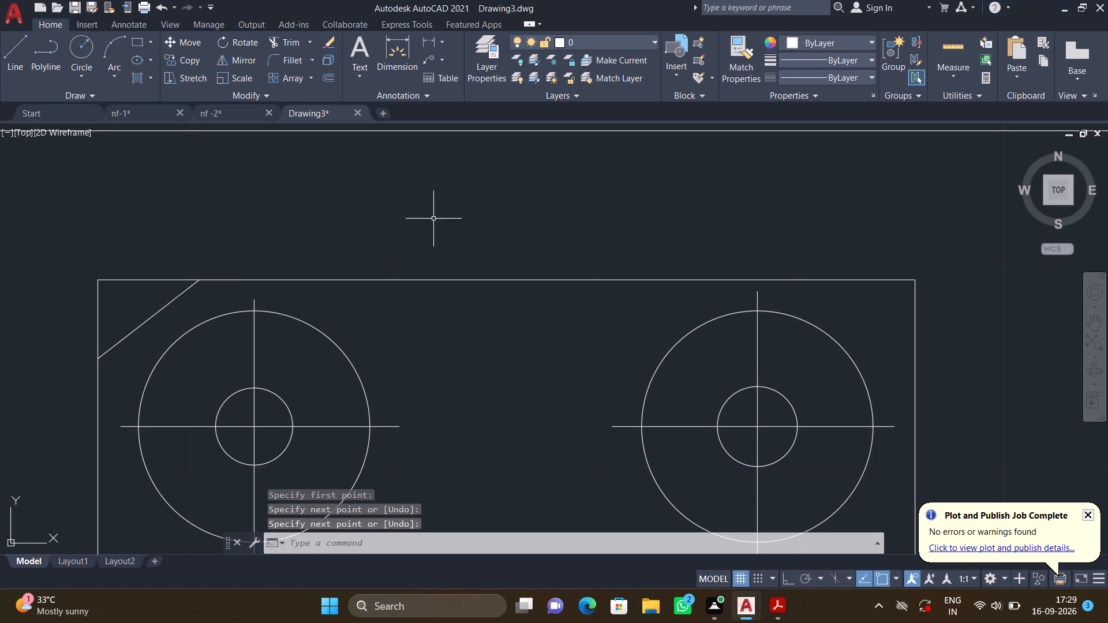
pyautogui.press('space')
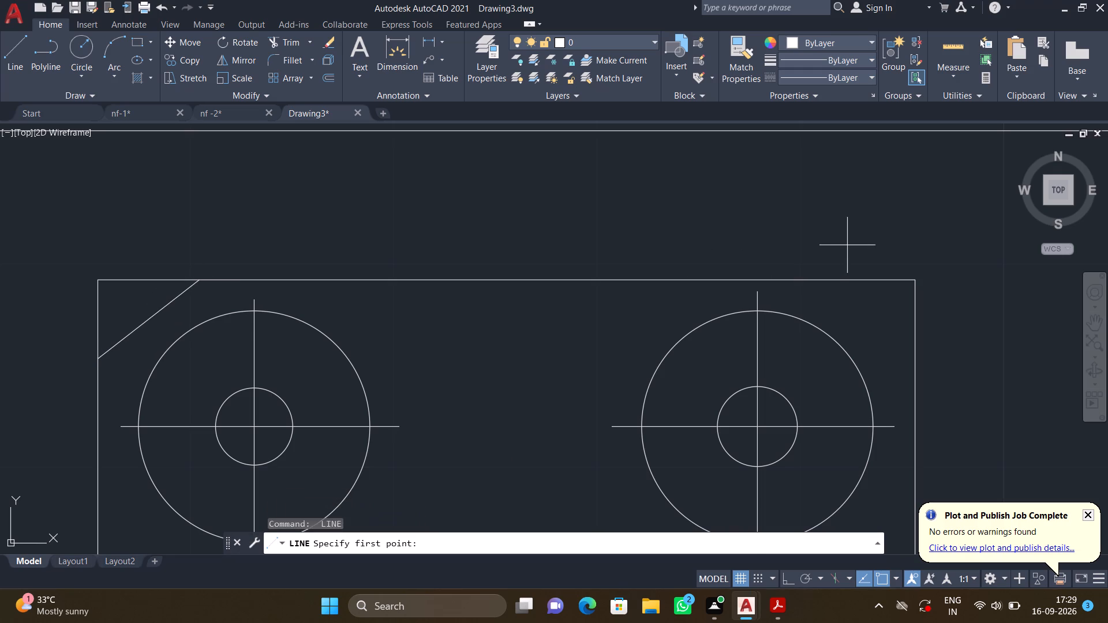
pyautogui.click(809, 280)
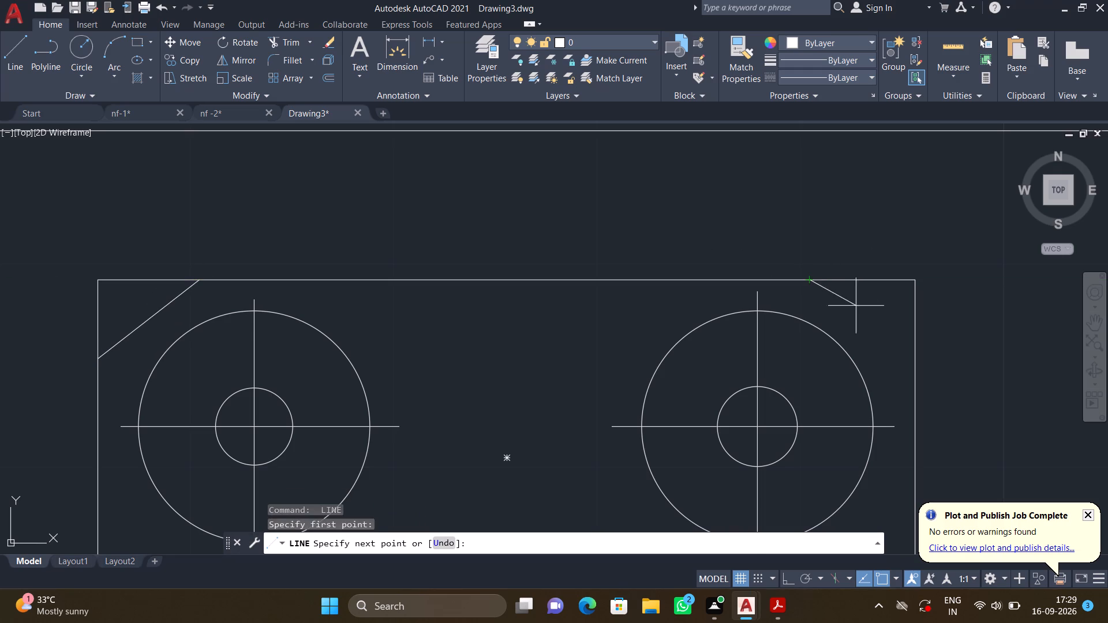
pyautogui.click(912, 376)
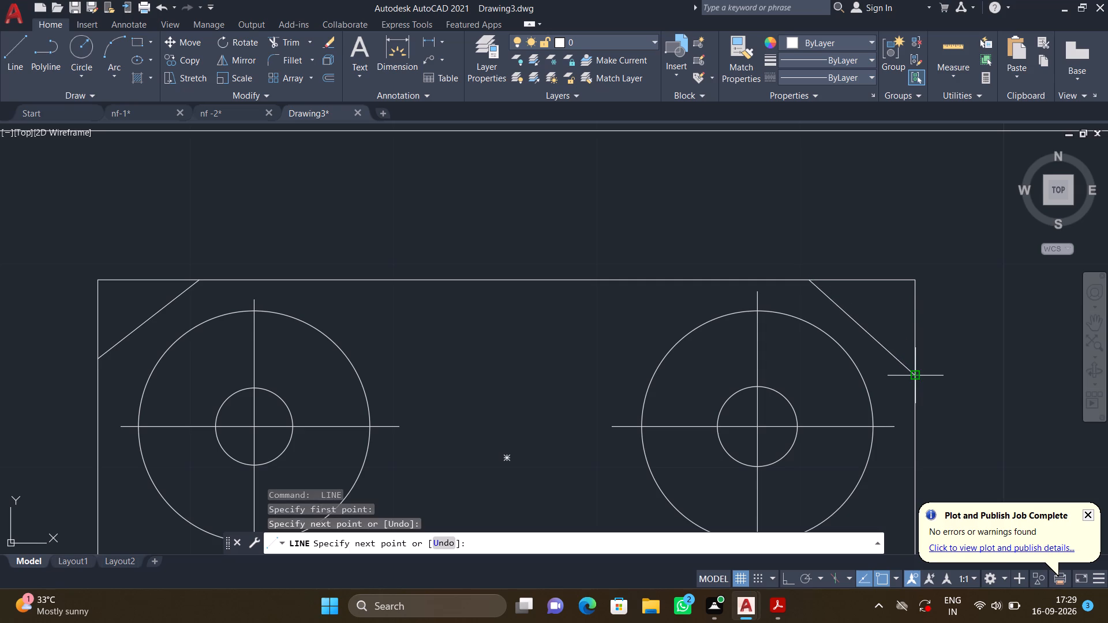
pyautogui.press('Return')
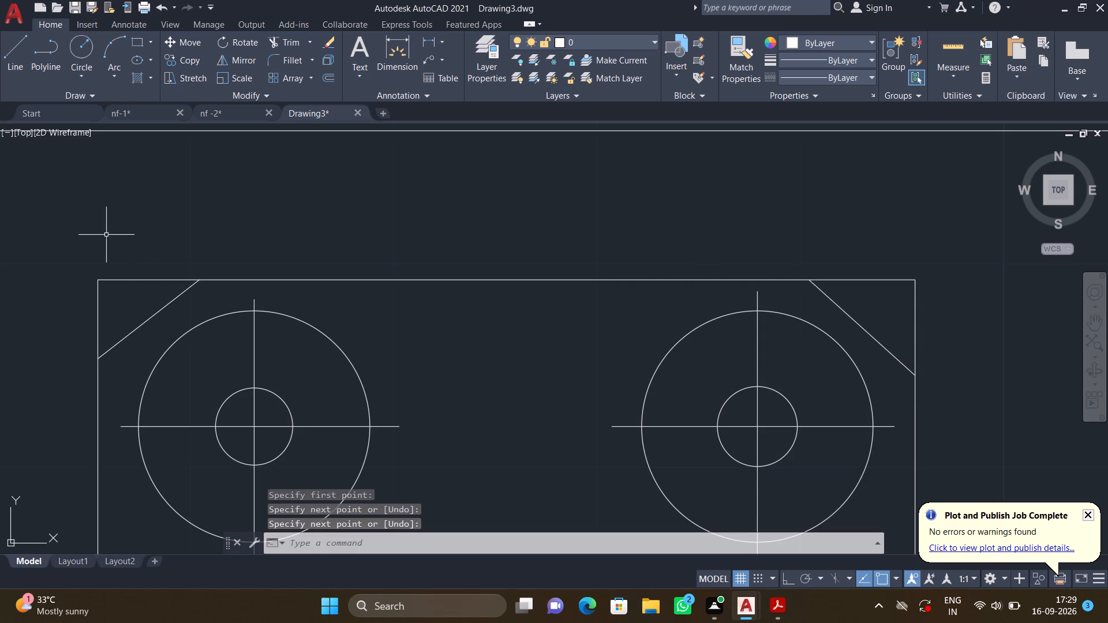
# Trim off the stove outline's two upper corners outside the diagonal lines, leaving chamfered corners.
pyautogui.write('tr')
pyautogui.press('Return')
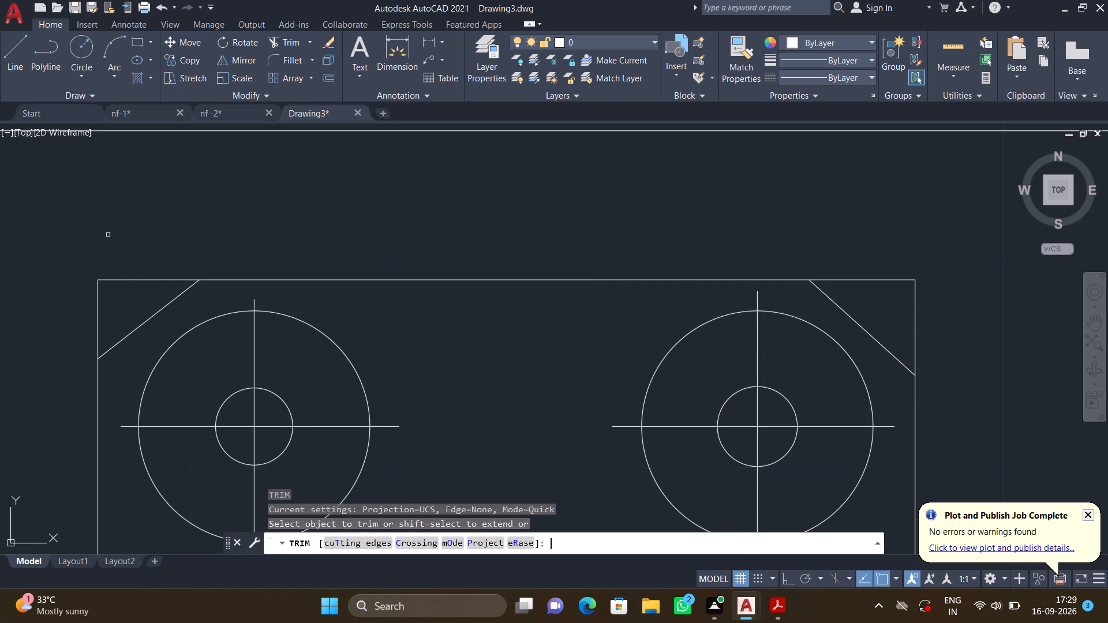
pyautogui.click(134, 256)
pyautogui.click(88, 333)
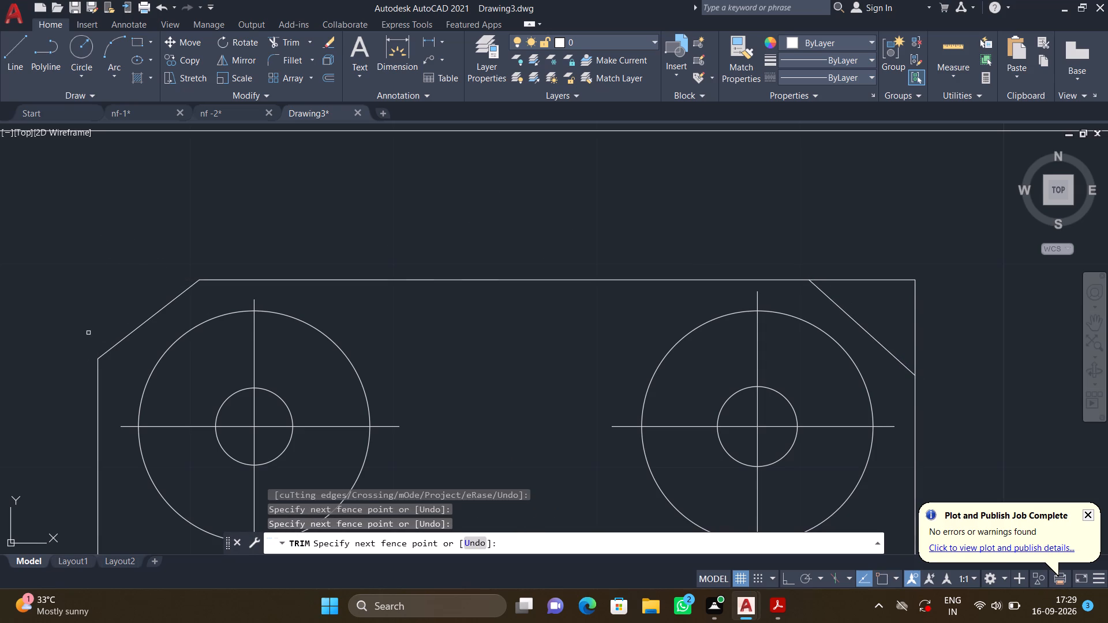
pyautogui.click(847, 262)
pyautogui.click(937, 331)
pyautogui.press('Return')
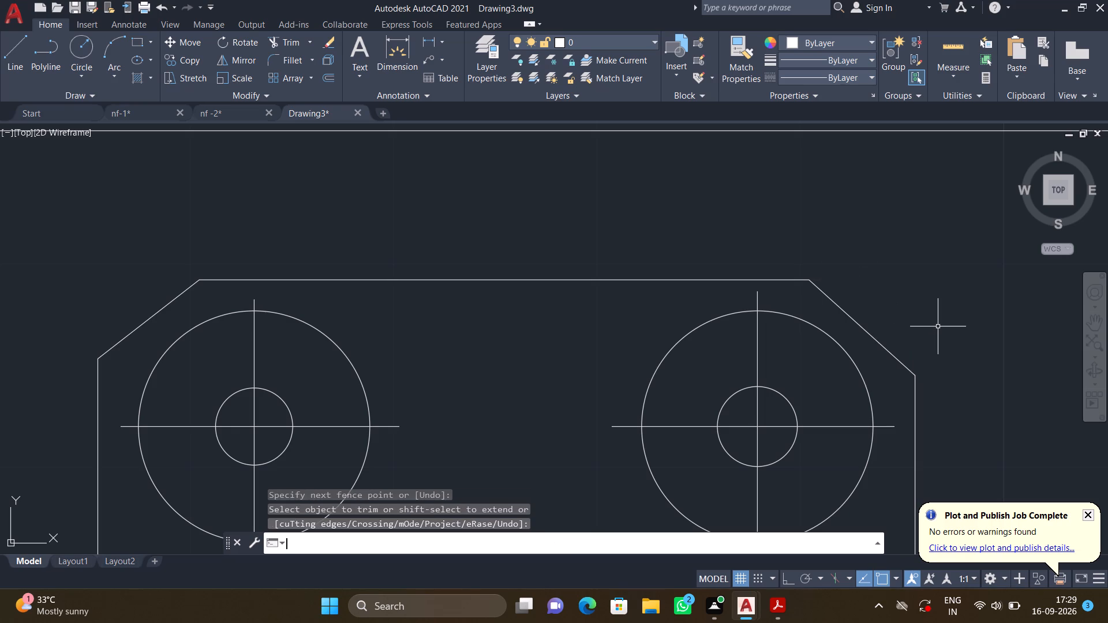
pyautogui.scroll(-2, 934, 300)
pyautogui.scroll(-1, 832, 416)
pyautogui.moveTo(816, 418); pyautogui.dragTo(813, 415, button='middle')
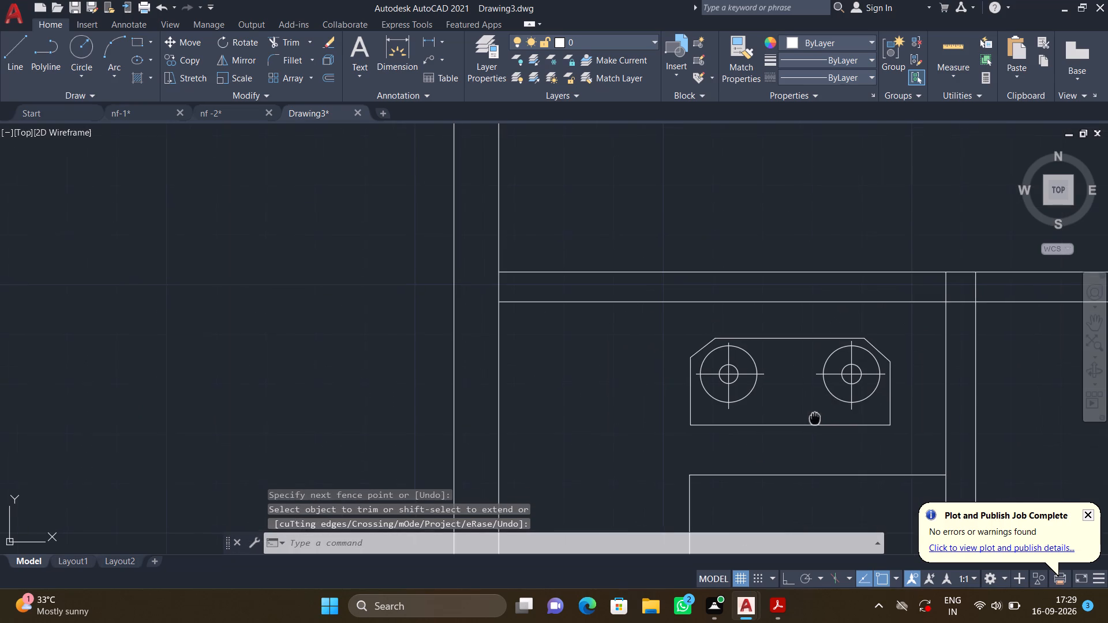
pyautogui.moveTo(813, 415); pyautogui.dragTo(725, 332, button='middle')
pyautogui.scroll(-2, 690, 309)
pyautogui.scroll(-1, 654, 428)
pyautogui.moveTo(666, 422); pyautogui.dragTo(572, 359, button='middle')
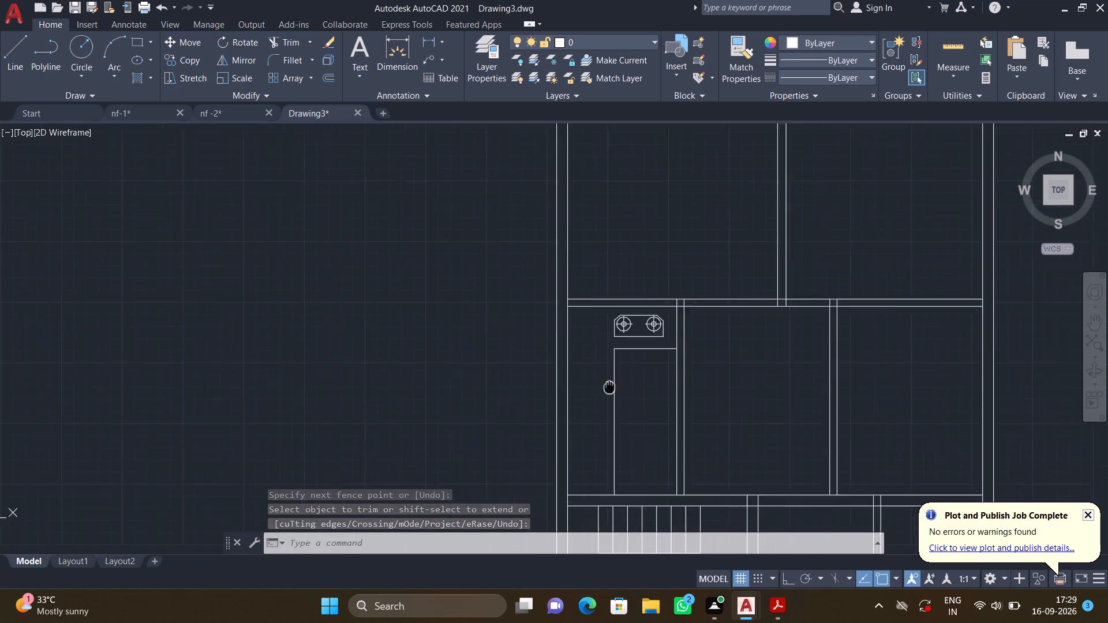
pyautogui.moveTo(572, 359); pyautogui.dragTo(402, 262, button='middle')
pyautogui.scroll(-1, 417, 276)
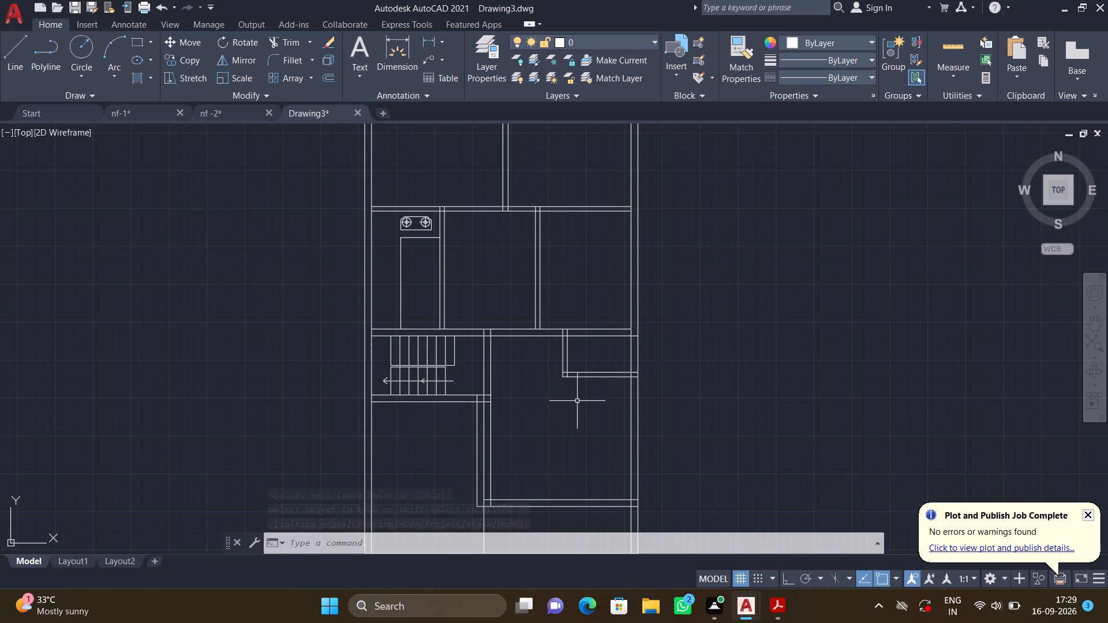
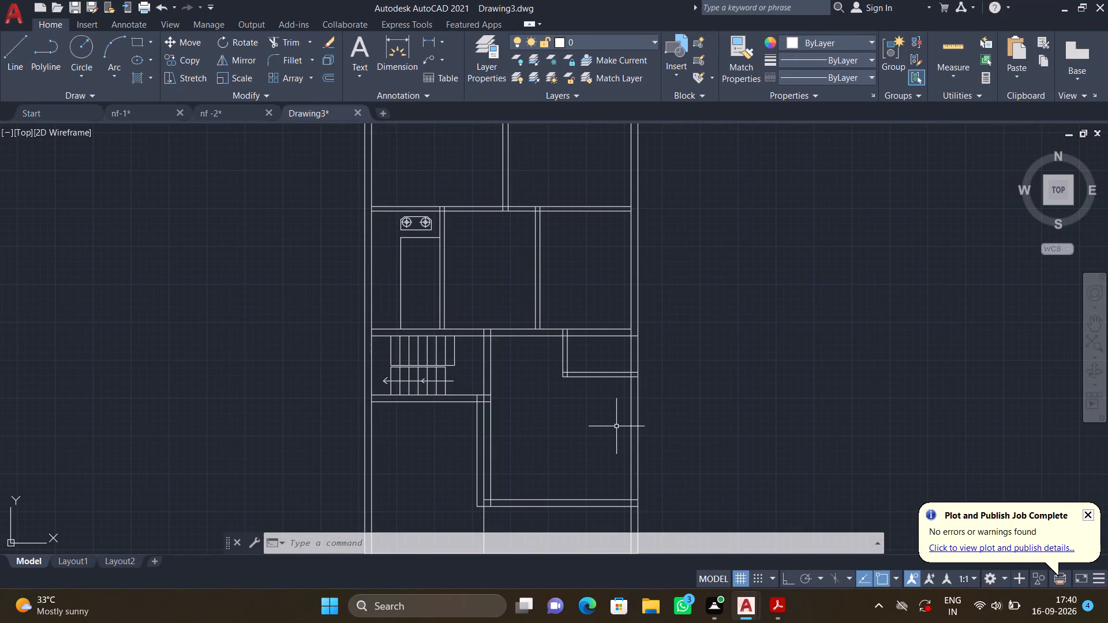
# With ortho on, measure the floor plan's overall length along the right outer wall using a linear dimension, without placing it.
pyautogui.scroll(-2, 483, 393)
pyautogui.scroll(1, 496, 403)
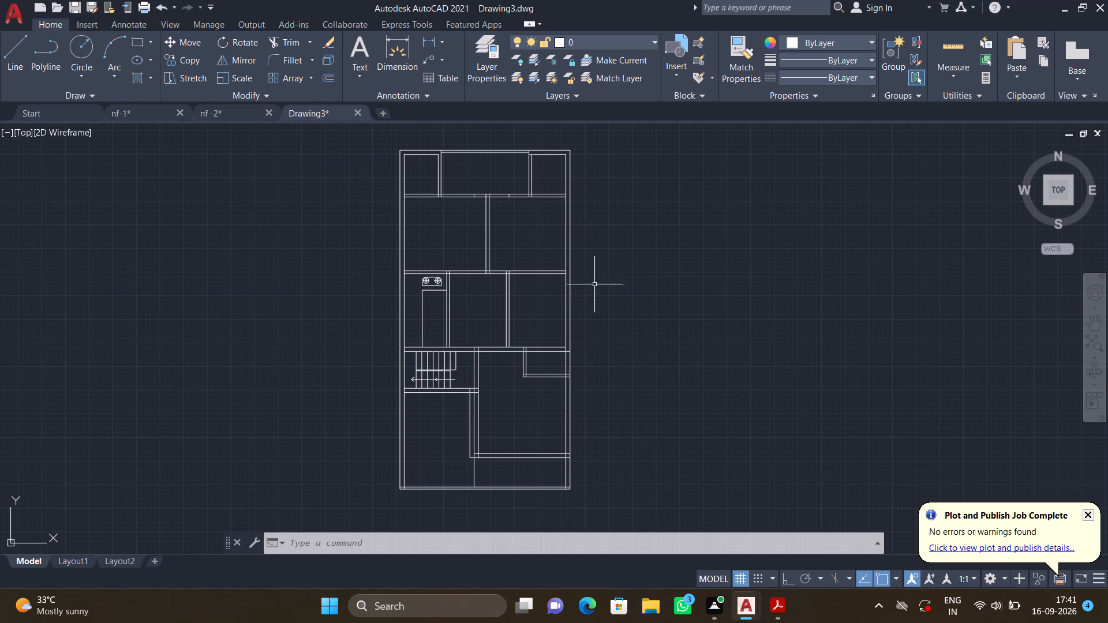
pyautogui.click(442, 39)
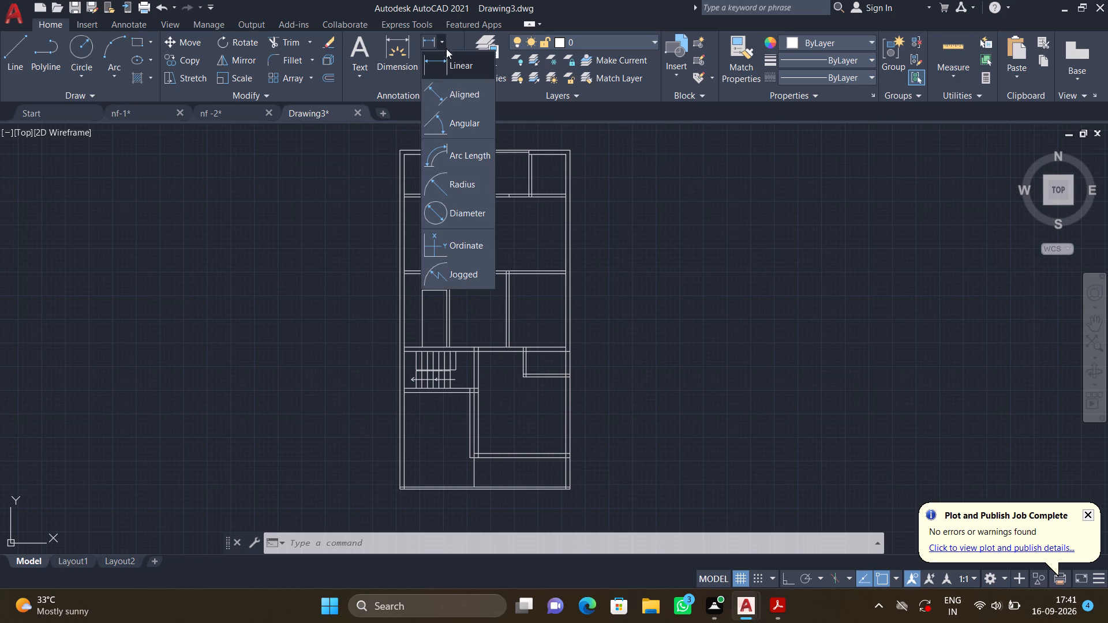
pyautogui.click(455, 63)
pyautogui.scroll(2, 572, 148)
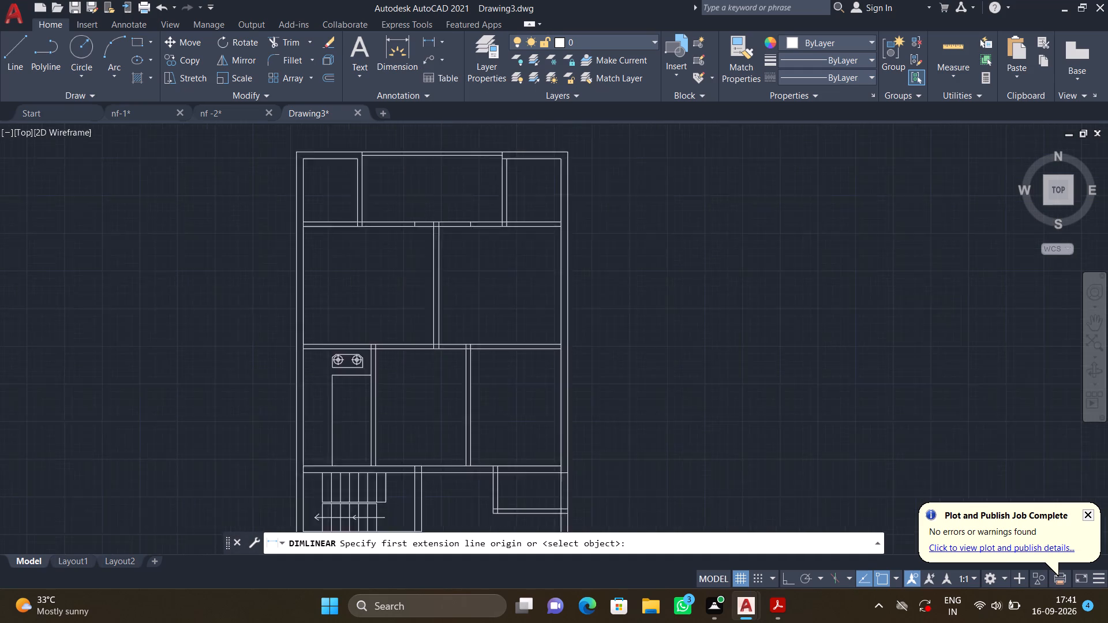
pyautogui.scroll(1, 572, 148)
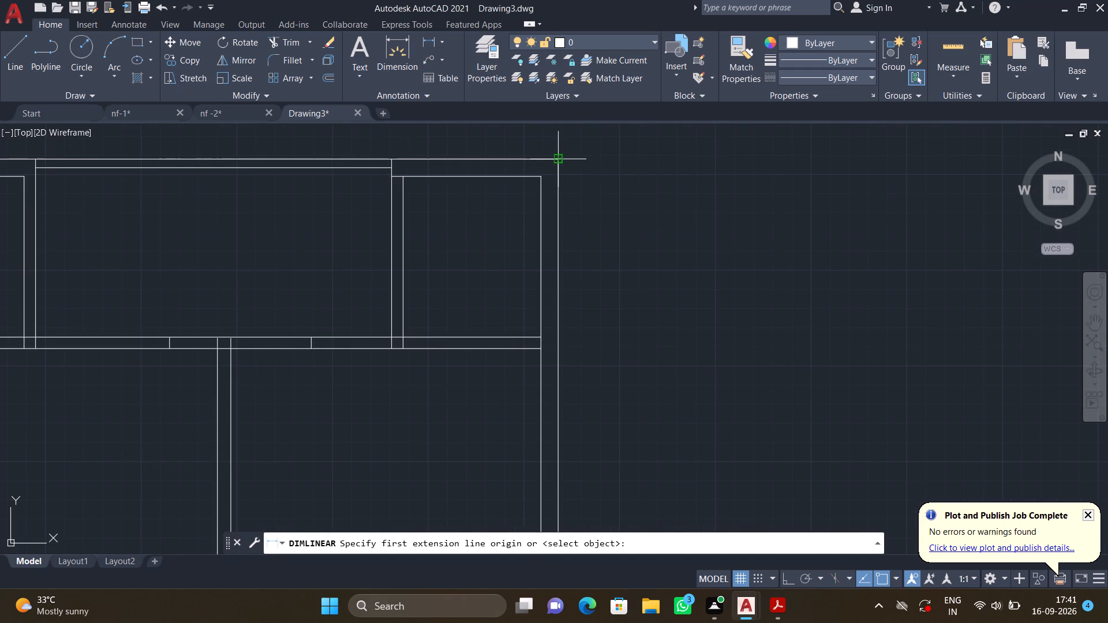
pyautogui.click(557, 160)
pyautogui.press('F8')
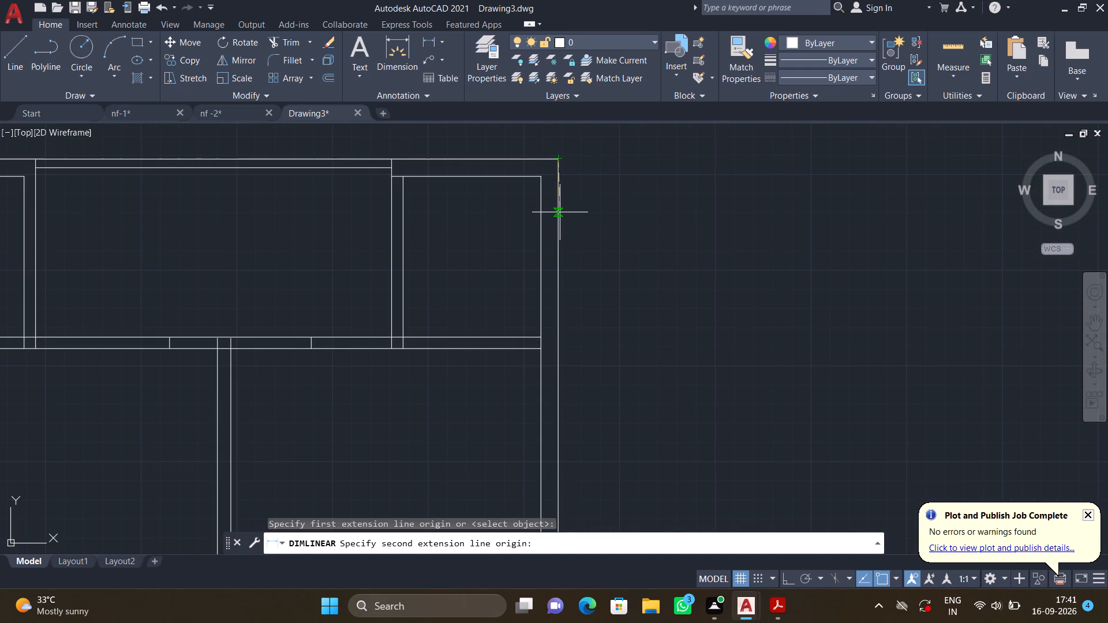
pyautogui.scroll(-2, 579, 284)
pyautogui.moveTo(583, 347); pyautogui.dragTo(576, 266, button='middle')
pyautogui.moveTo(571, 407); pyautogui.dragTo(568, 280, button='middle')
pyautogui.moveTo(556, 432); pyautogui.dragTo(574, 301, button='middle')
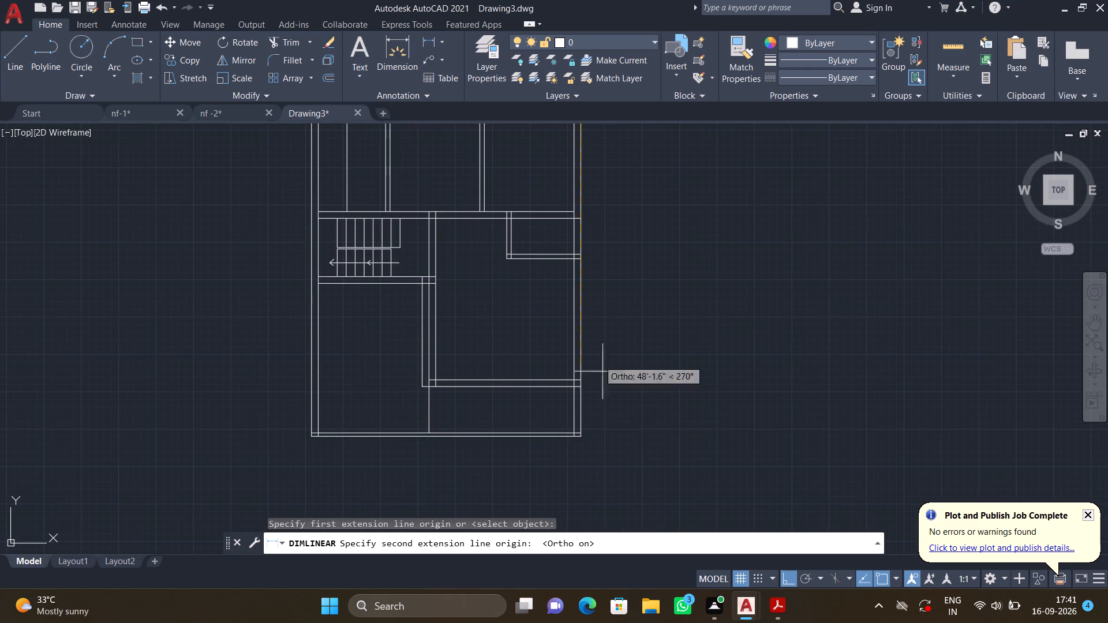
pyautogui.scroll(4, 588, 434)
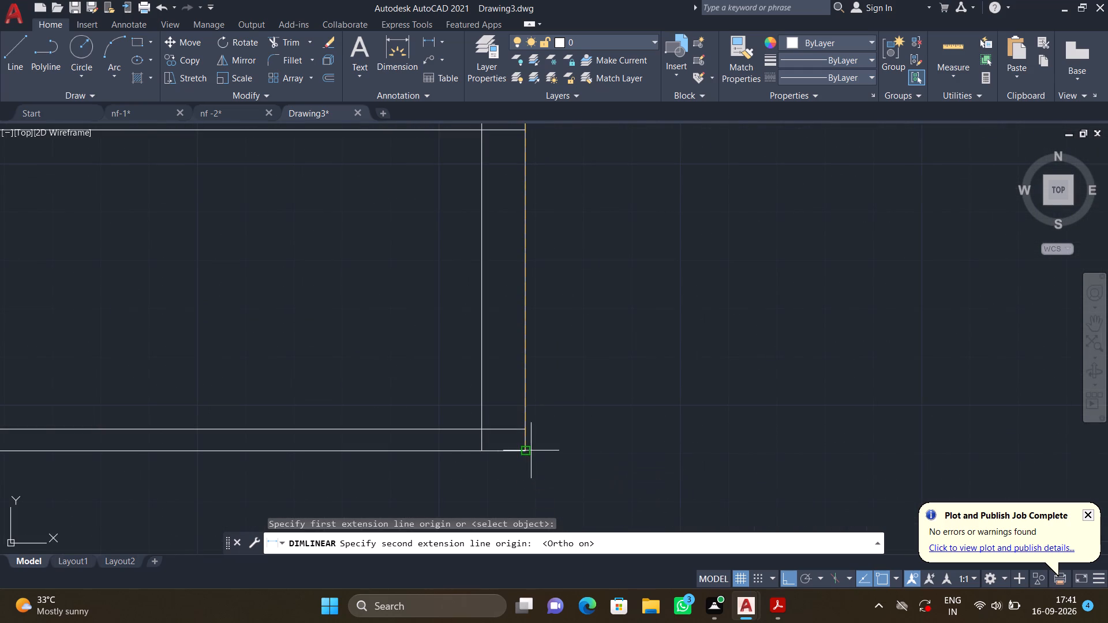
pyautogui.click(526, 448)
pyautogui.scroll(-3, 570, 419)
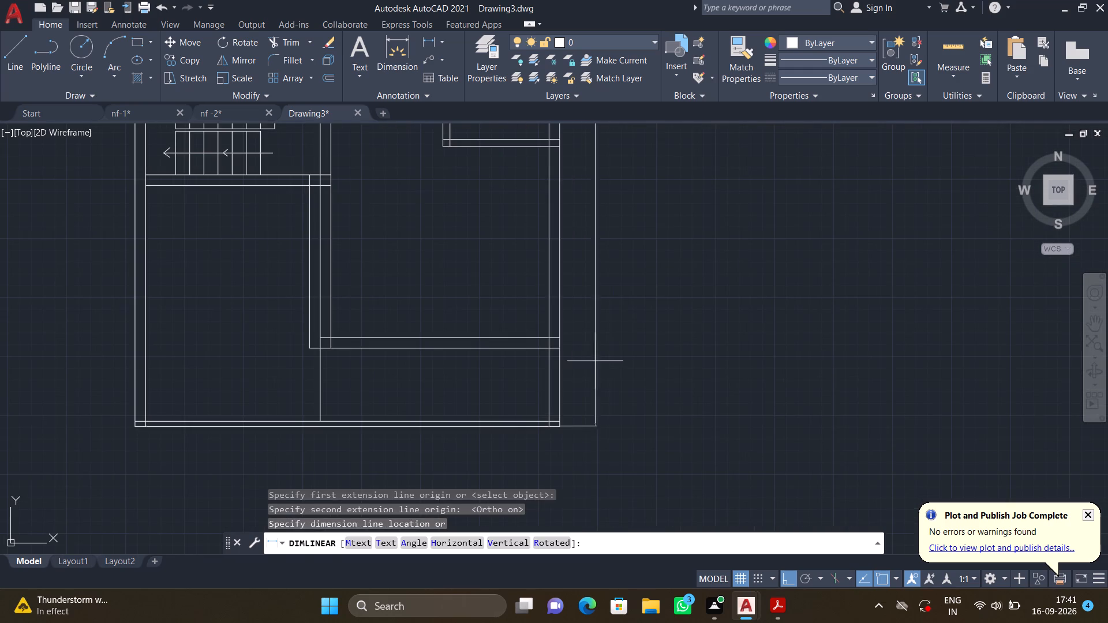
pyautogui.moveTo(593, 355); pyautogui.dragTo(593, 505, button='middle')
pyautogui.moveTo(574, 235); pyautogui.dragTo(573, 365, button='middle')
pyautogui.scroll(6, 590, 284)
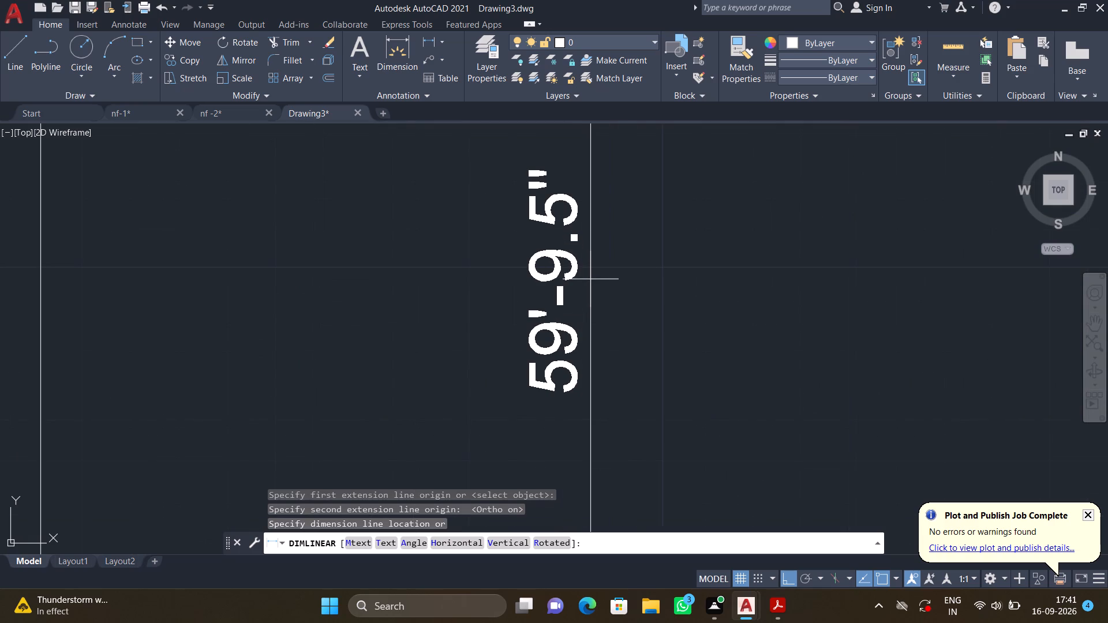
pyautogui.scroll(-6, 590, 279)
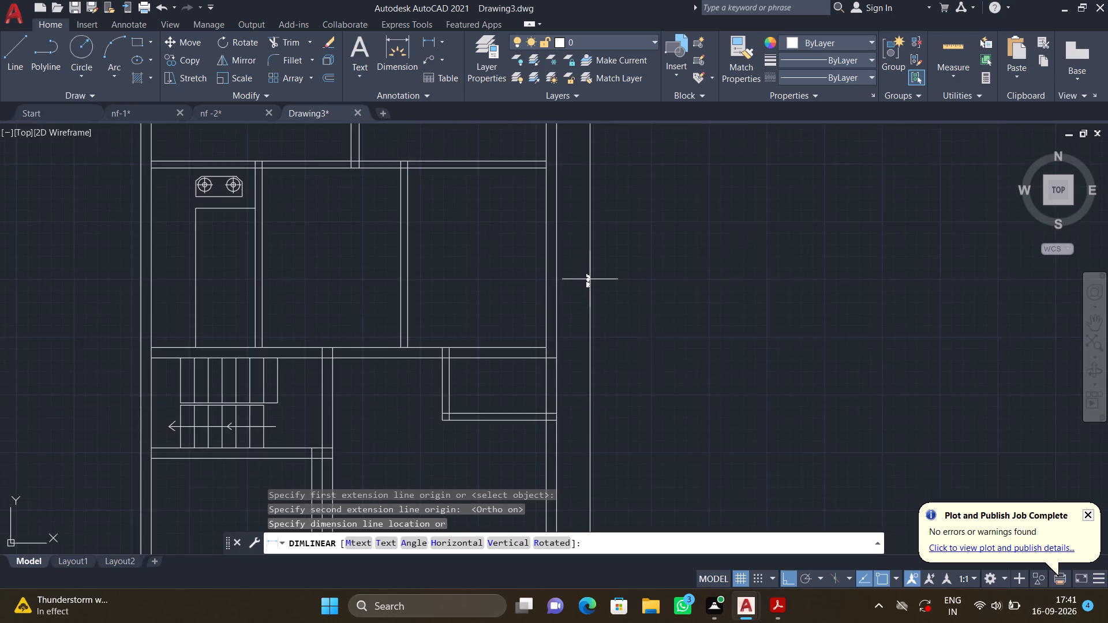
pyautogui.scroll(-3, 590, 279)
pyautogui.moveTo(588, 282); pyautogui.dragTo(571, 269, button='middle')
pyautogui.press('Escape')
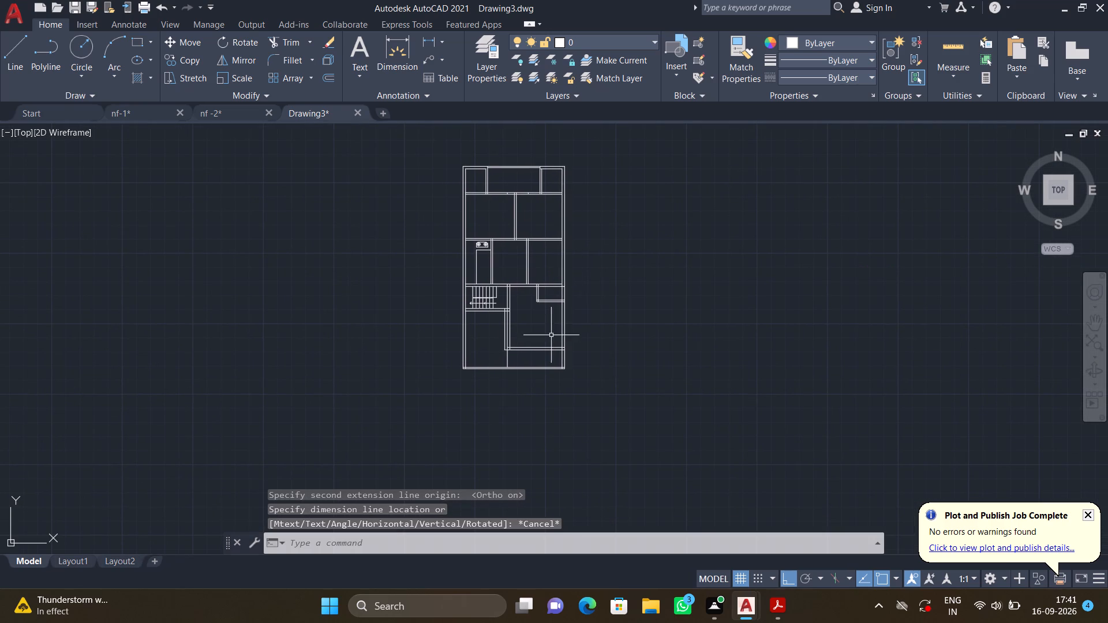
# Erase the outermost horizontal line of the plan's bottom wall.
pyautogui.scroll(3, 554, 346)
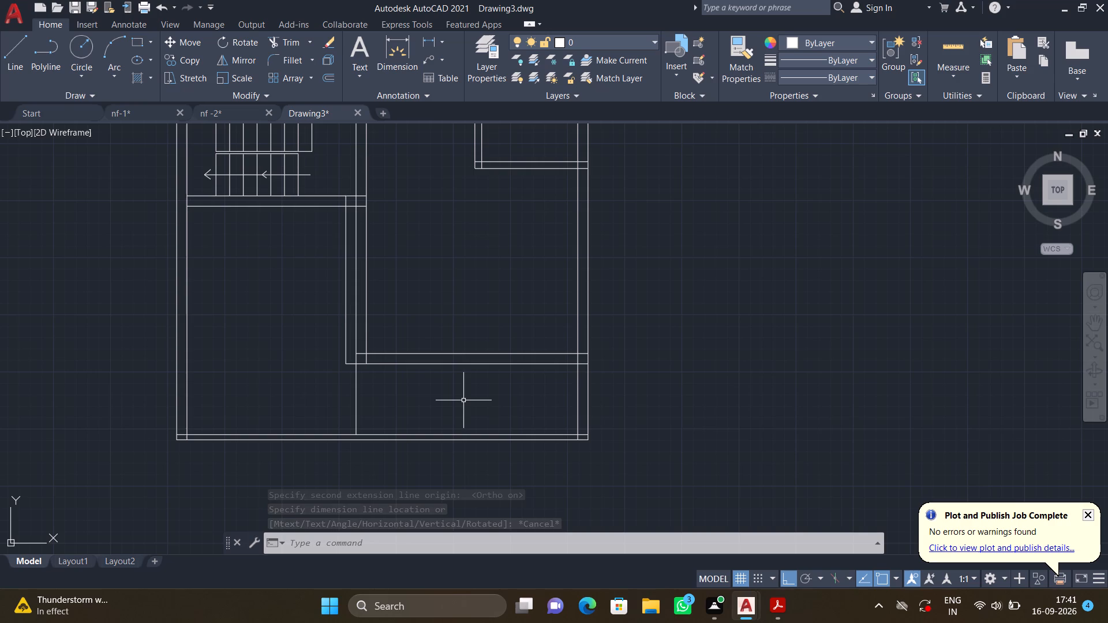
pyautogui.scroll(-1, 482, 391)
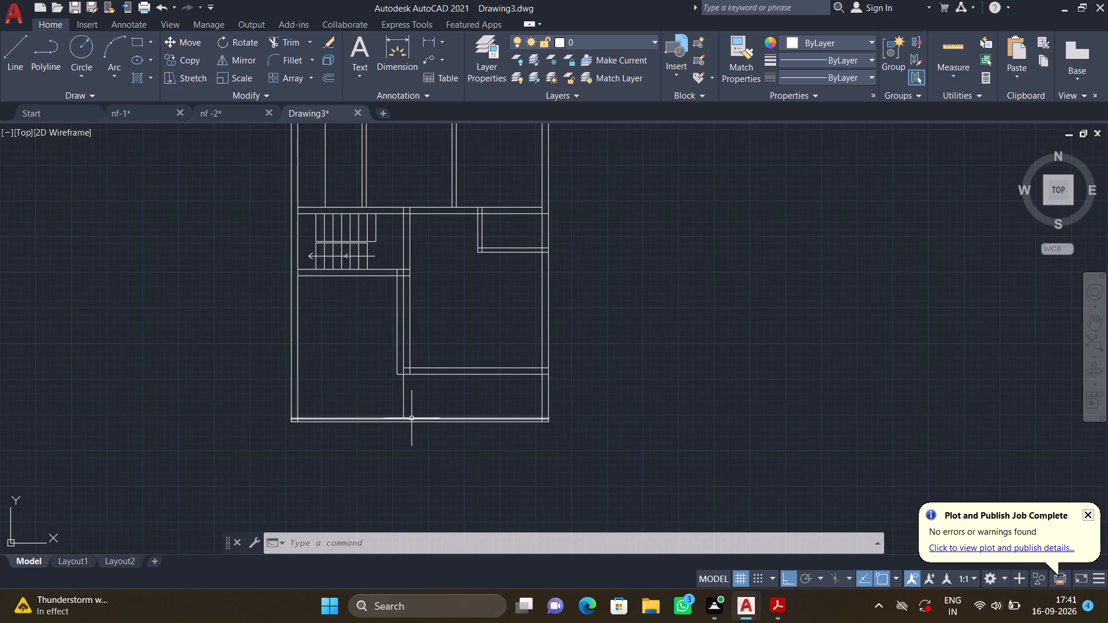
pyautogui.scroll(2, 411, 415)
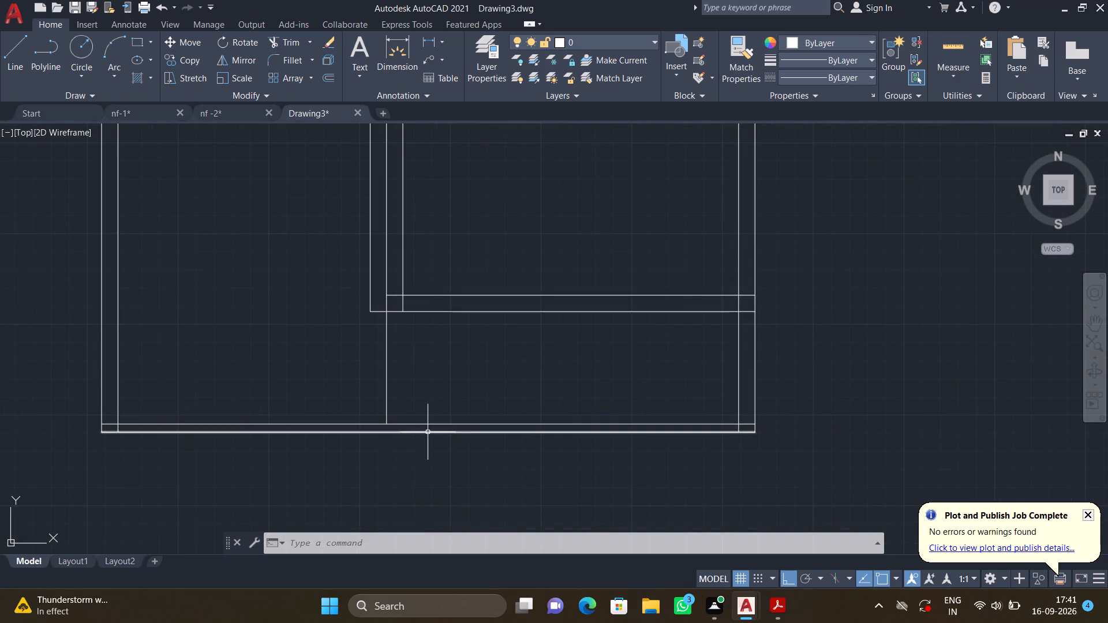
pyautogui.click(428, 431)
pyautogui.press('Delete')
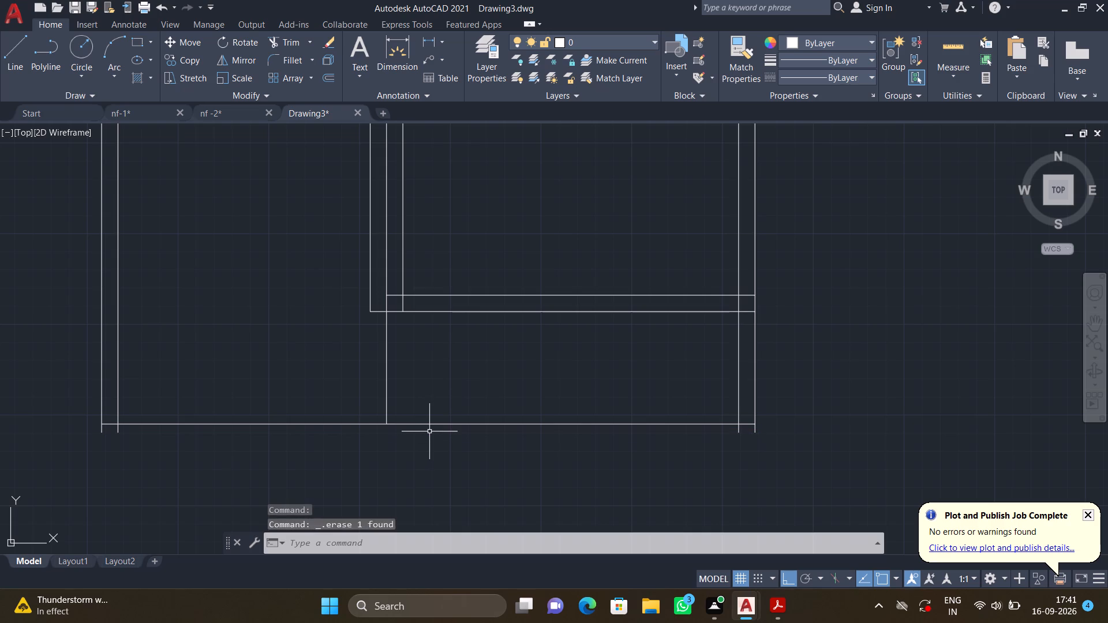
# Offset the bottom wall's remaining horizontal line 10" outward, below the plan.
pyautogui.press('o')
pyautogui.press('Return')
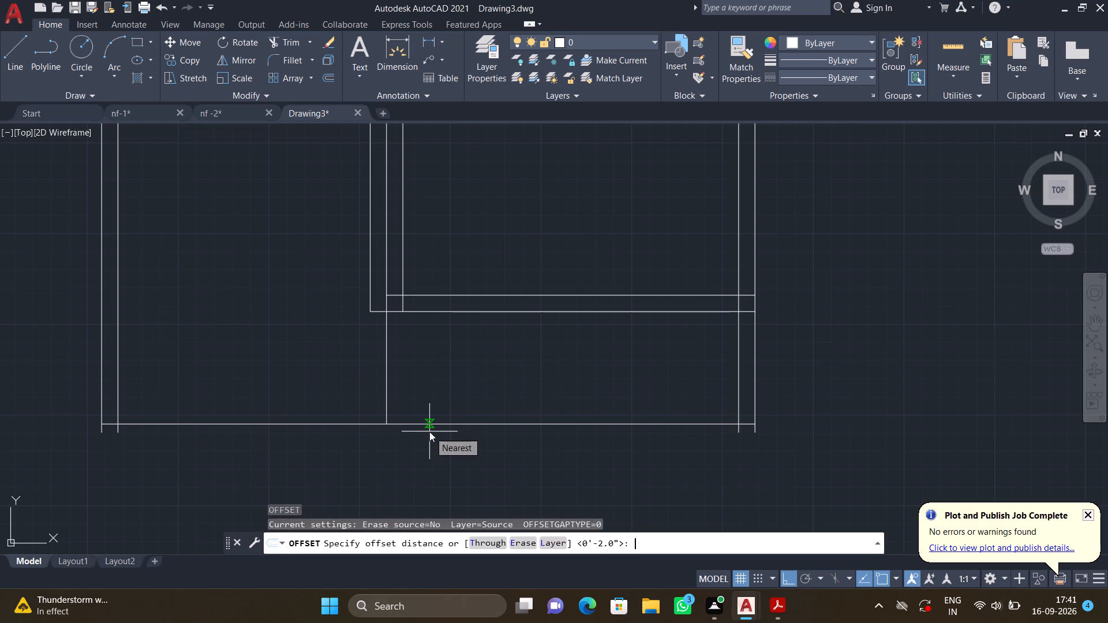
pyautogui.write('10"')
pyautogui.press('Return')
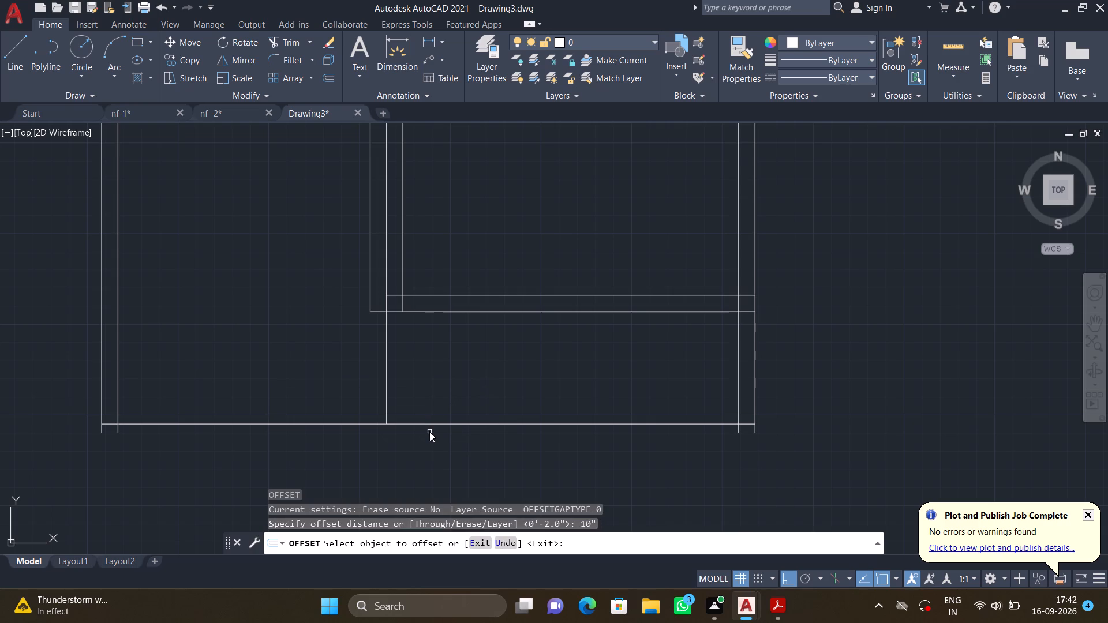
pyautogui.click(441, 423)
pyautogui.click(456, 459)
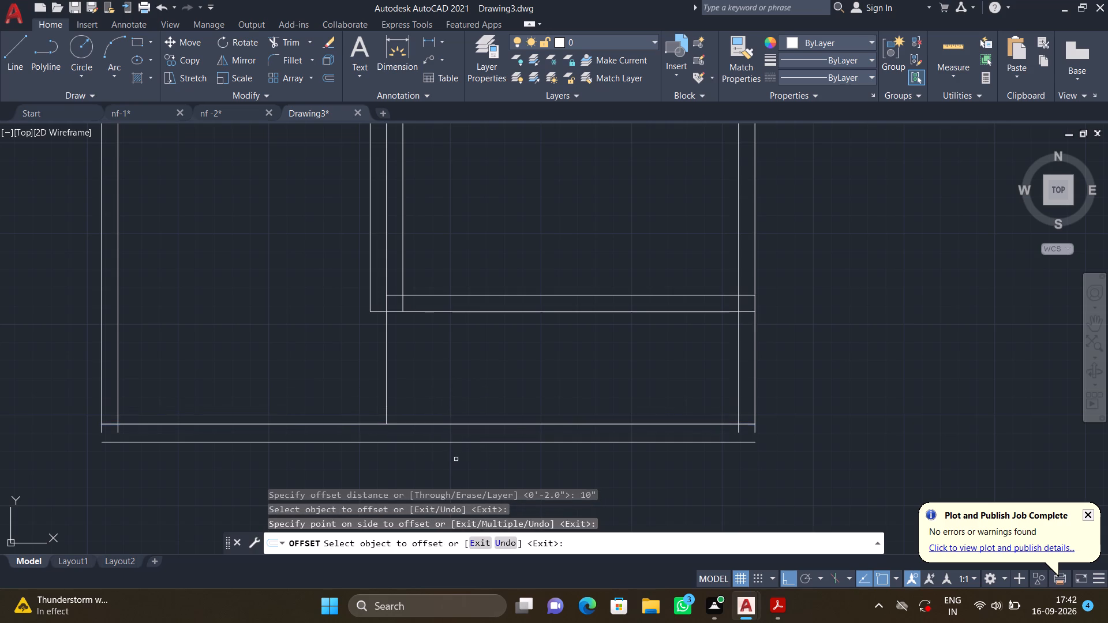
pyautogui.press('Return')
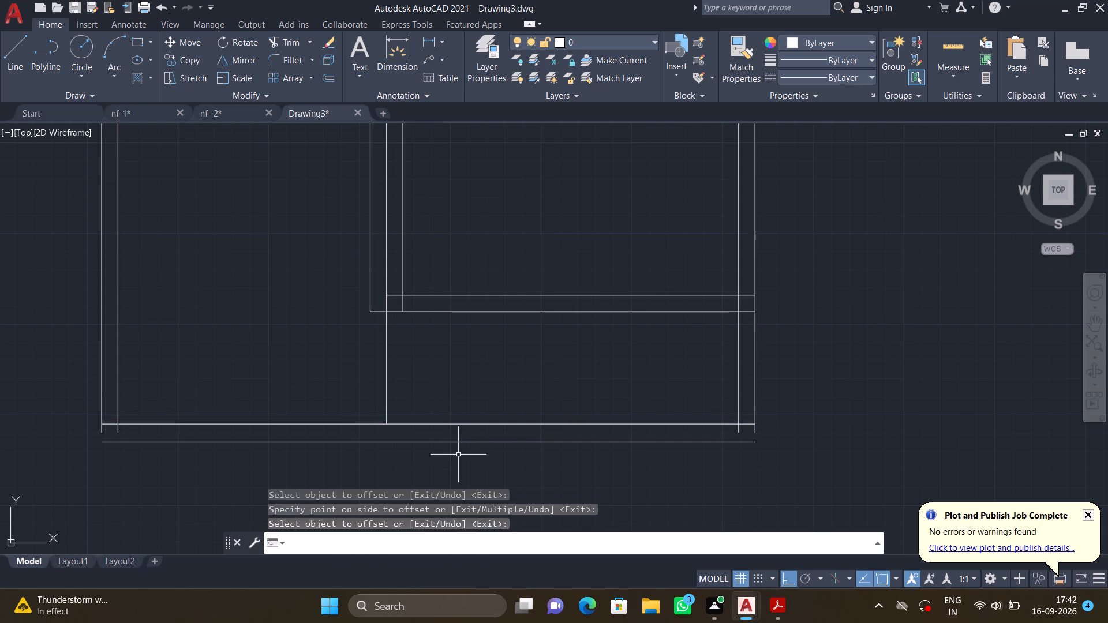
# Extend the four vertical lines of the left and right outer walls down to the new bottom wall line.
pyautogui.write('ex')
pyautogui.press('Return')
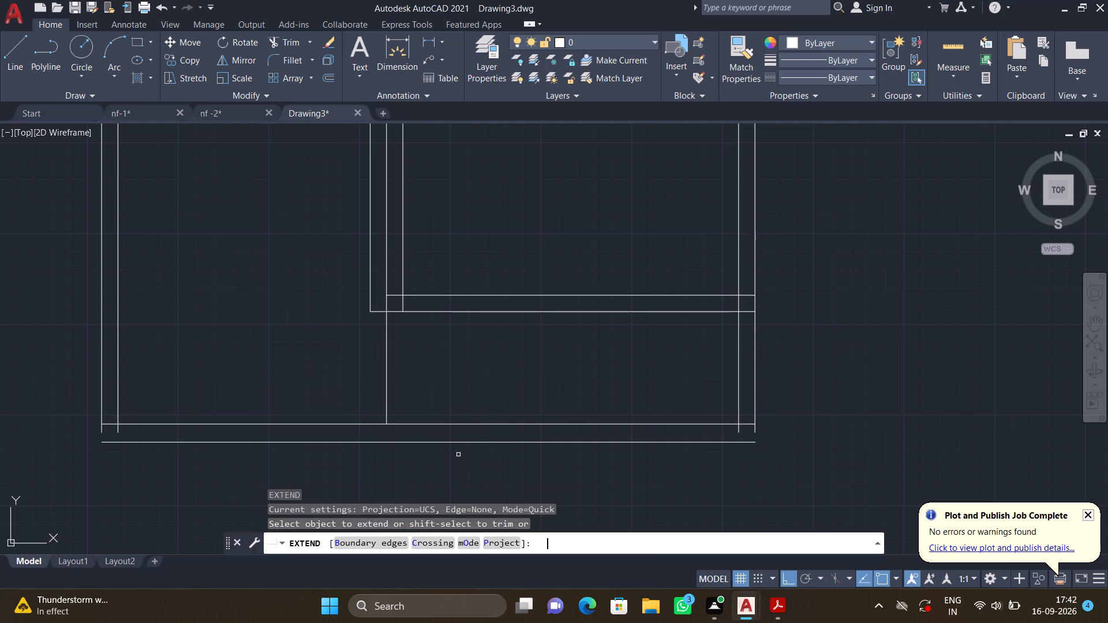
pyautogui.click(100, 395)
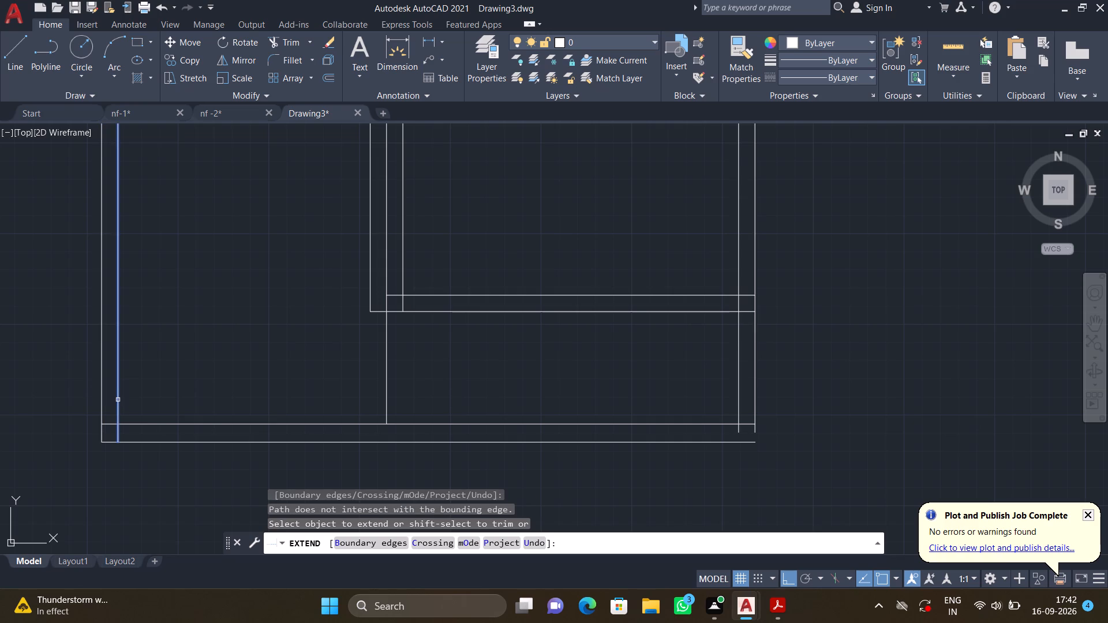
pyautogui.click(118, 399)
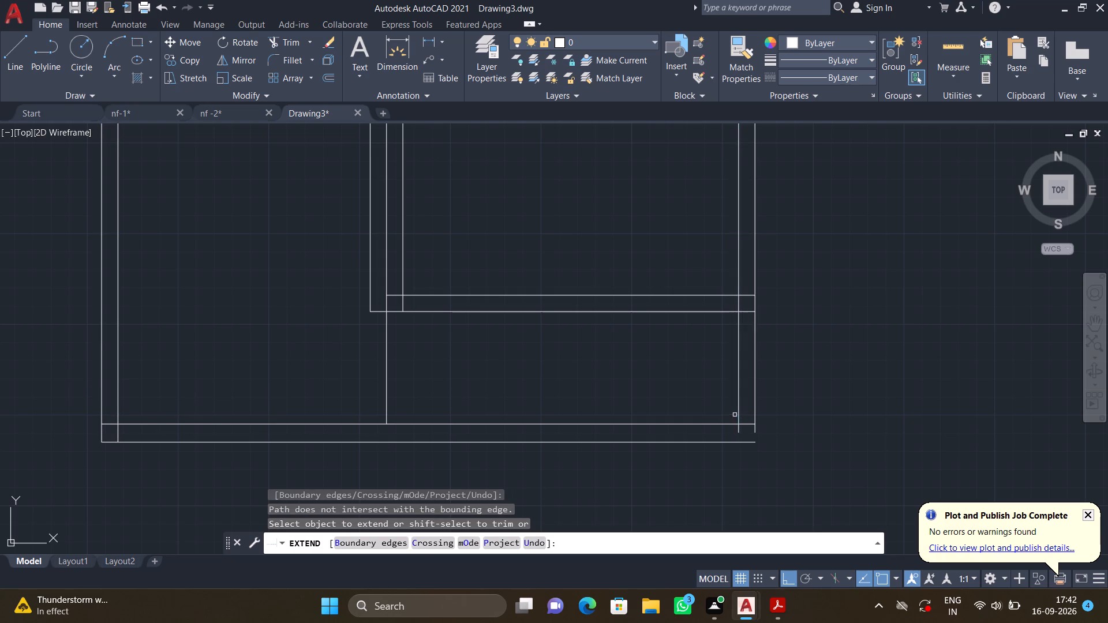
pyautogui.click(737, 415)
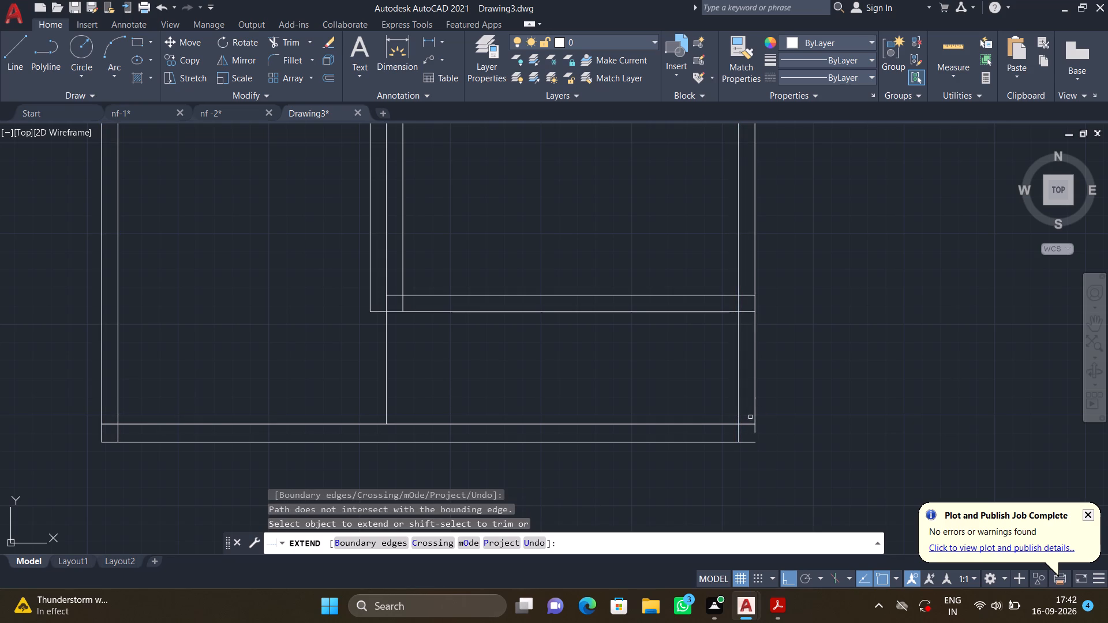
pyautogui.click(755, 408)
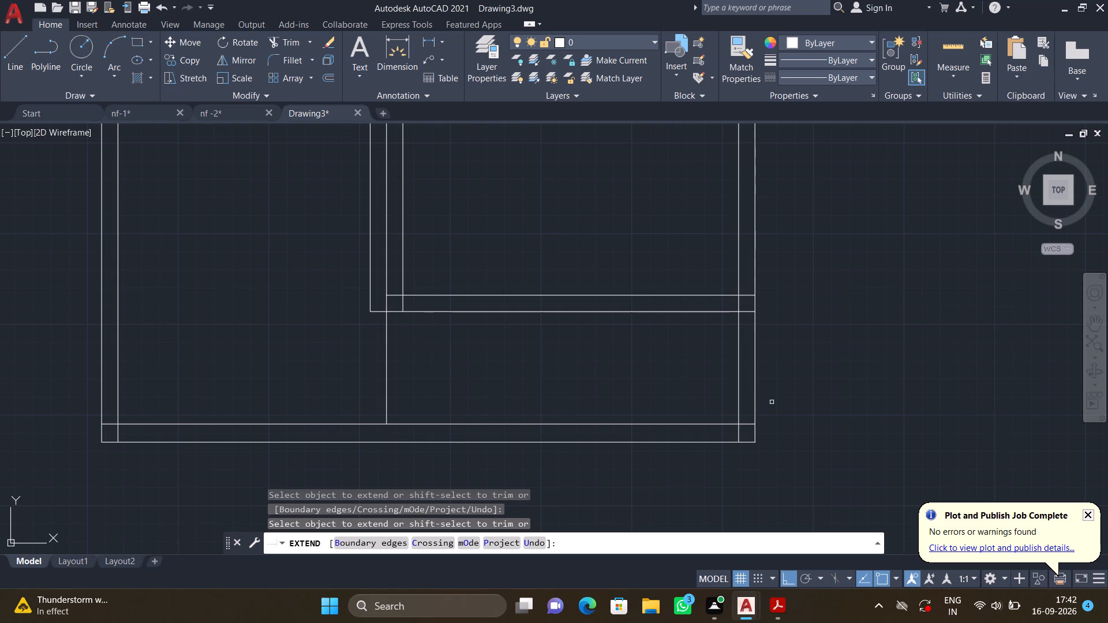
pyautogui.press('Return')
# Measure the plan's overall length again along the right outer wall, from top to bottom corner, without placing the dimension.
pyautogui.scroll(-3, 776, 399)
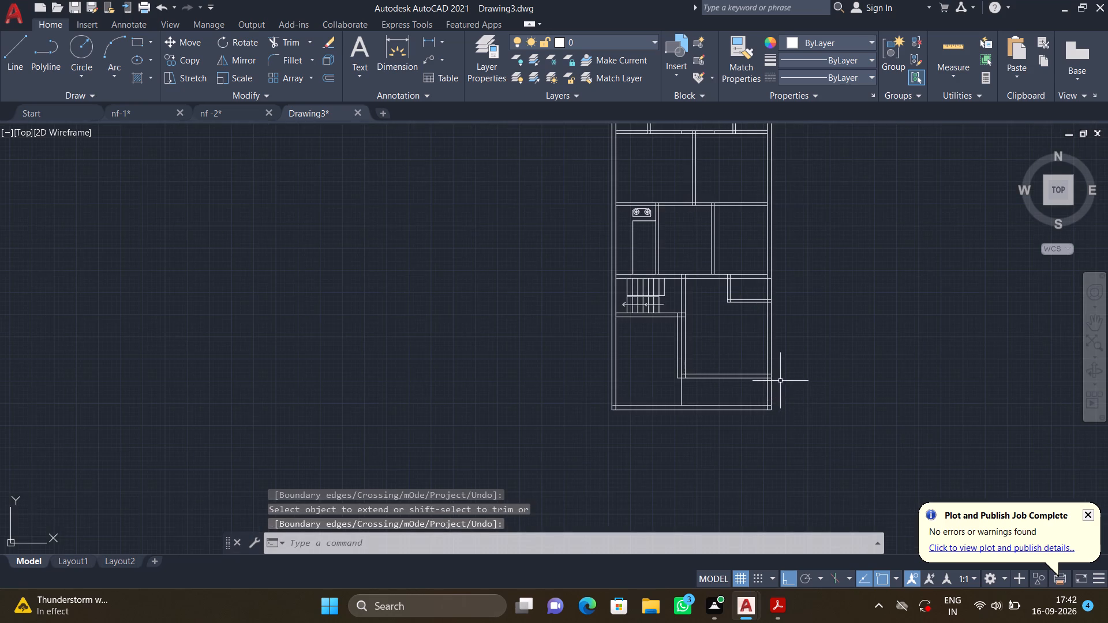
pyautogui.moveTo(779, 381); pyautogui.dragTo(671, 471, button='middle')
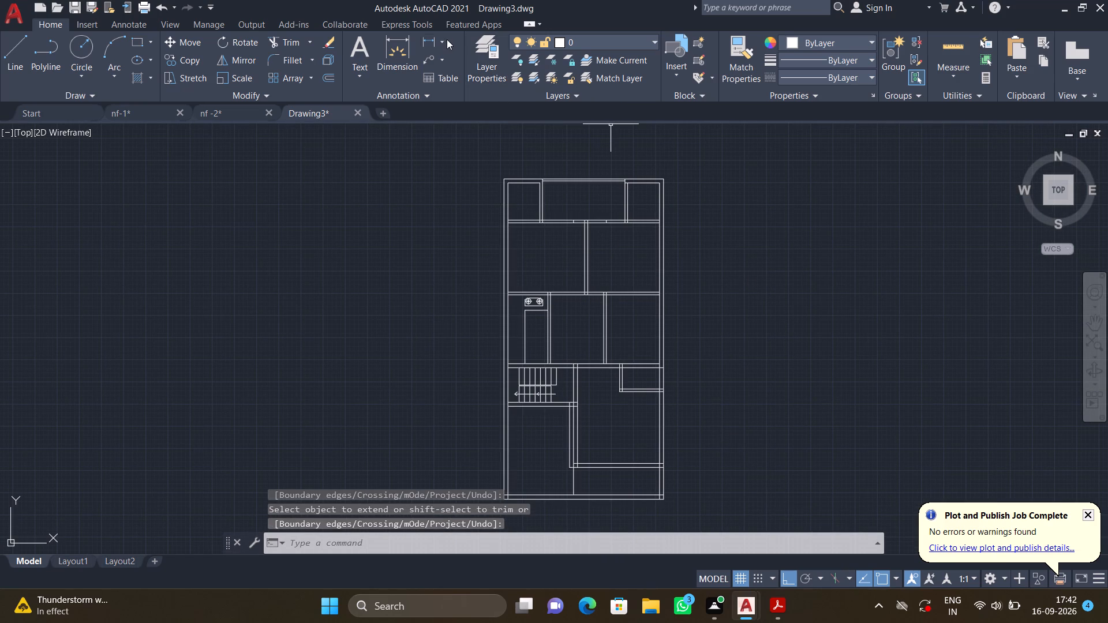
pyautogui.click(443, 38)
pyautogui.click(455, 65)
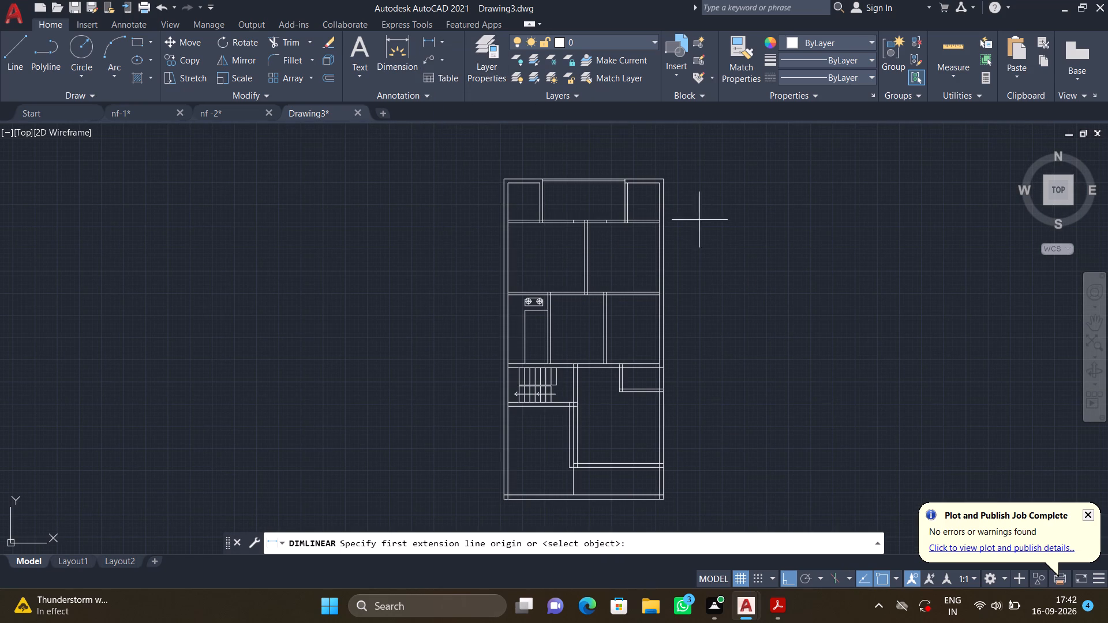
pyautogui.scroll(3, 673, 185)
pyautogui.moveTo(625, 164); pyautogui.dragTo(631, 171)
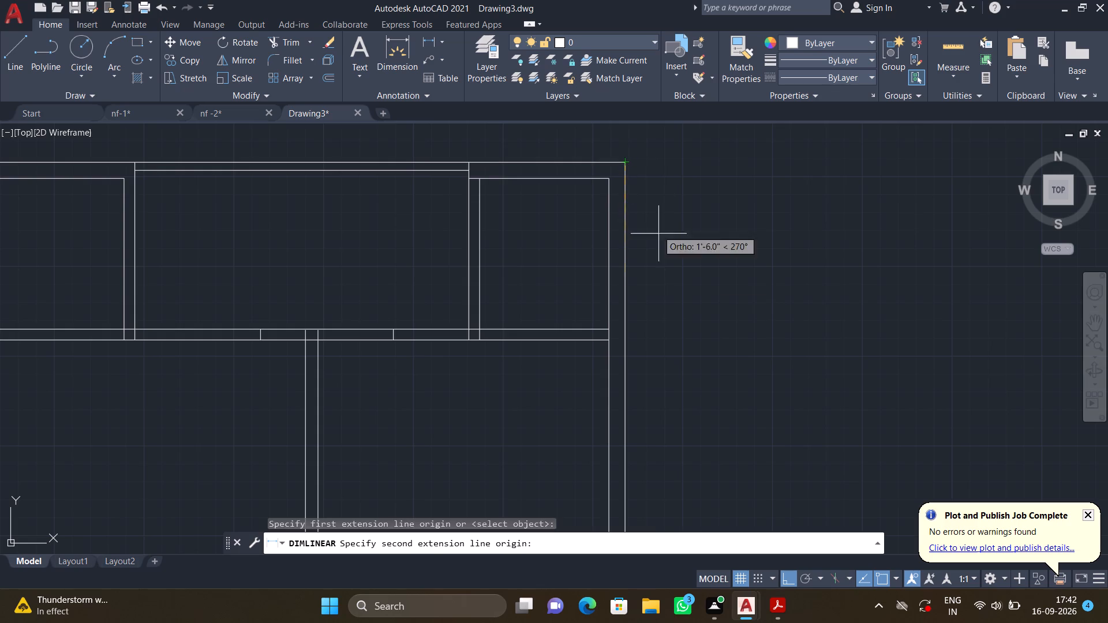
pyautogui.scroll(-4, 673, 310)
pyautogui.moveTo(676, 378); pyautogui.dragTo(634, 255, button='middle')
pyautogui.scroll(3, 623, 363)
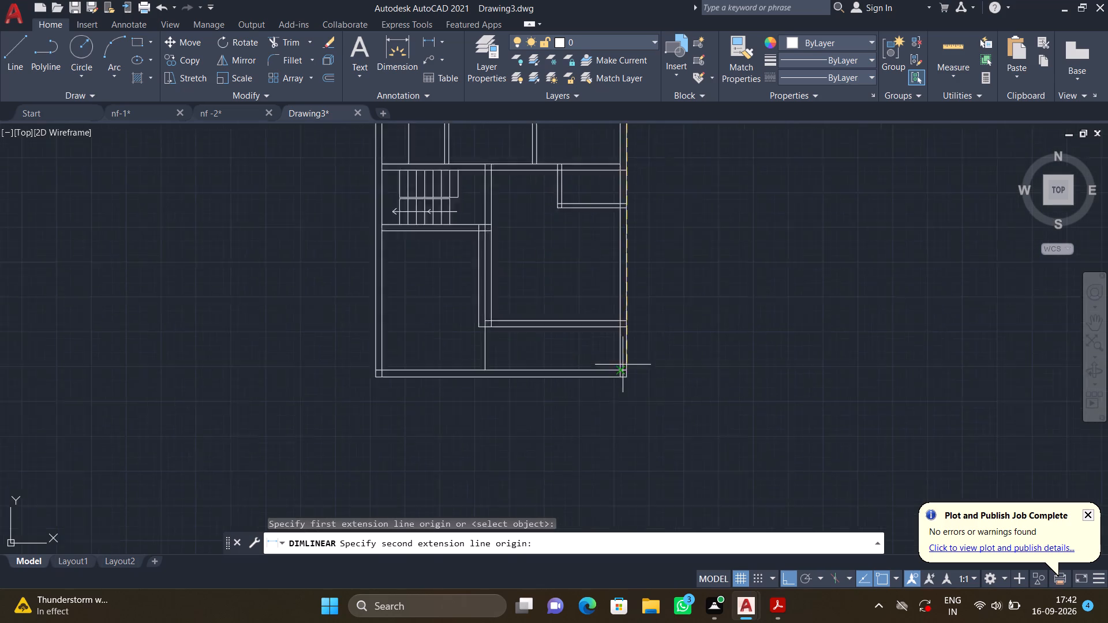
pyautogui.scroll(2, 623, 365)
pyautogui.click(631, 417)
pyautogui.scroll(-4, 694, 356)
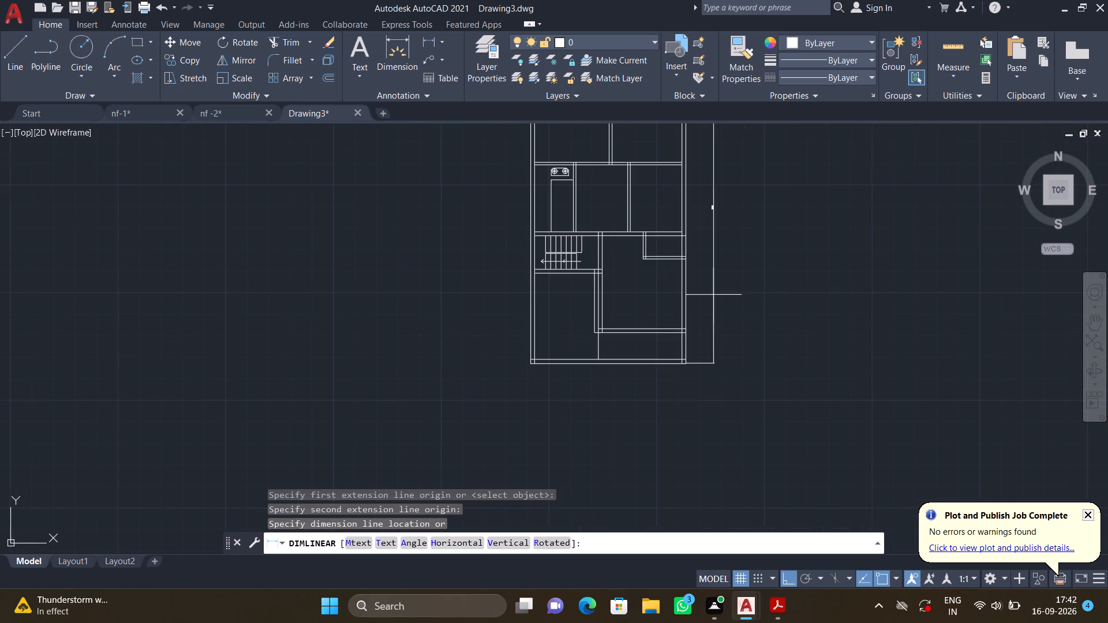
pyautogui.moveTo(714, 287); pyautogui.dragTo(677, 401, button='middle')
pyautogui.scroll(5, 679, 327)
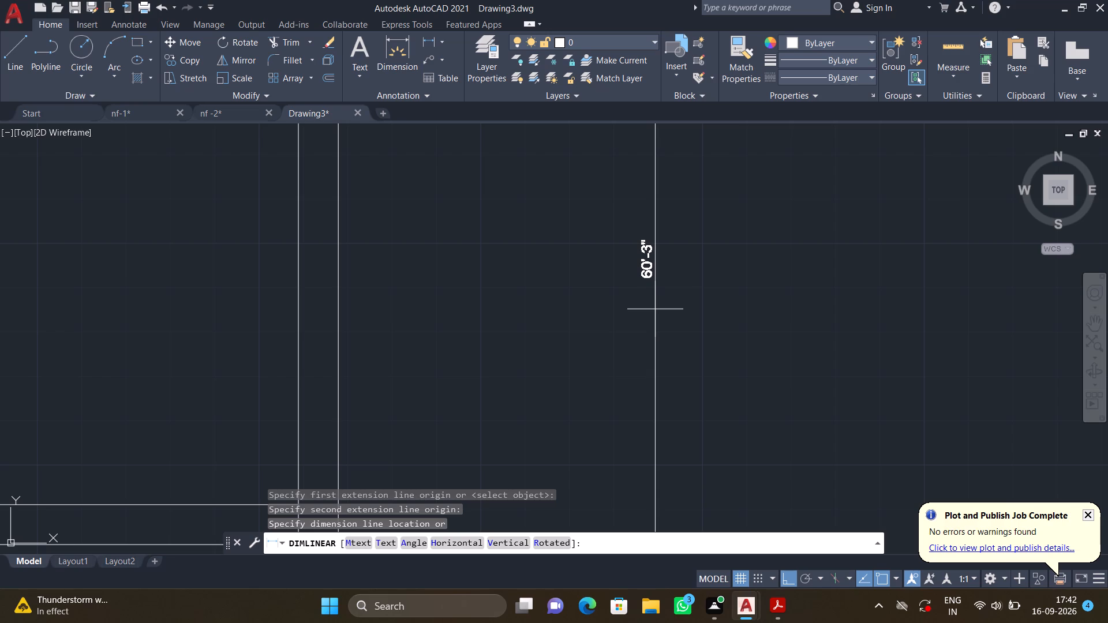
pyautogui.scroll(-3, 655, 309)
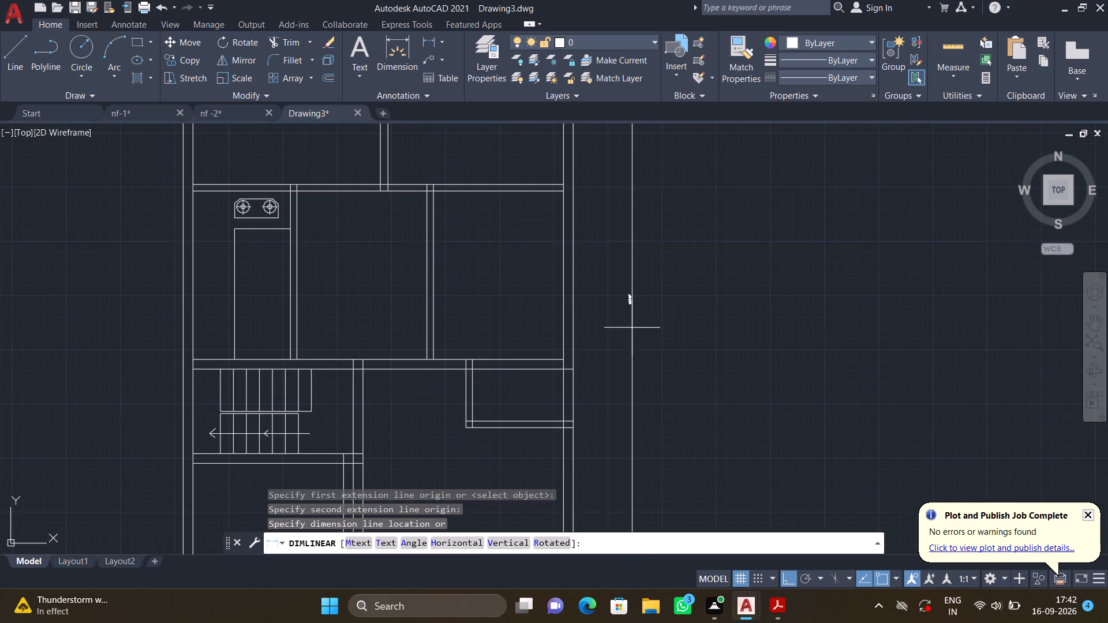
pyautogui.moveTo(616, 323); pyautogui.dragTo(589, 196, button='middle')
pyautogui.moveTo(588, 296); pyautogui.dragTo(587, 172, button='middle')
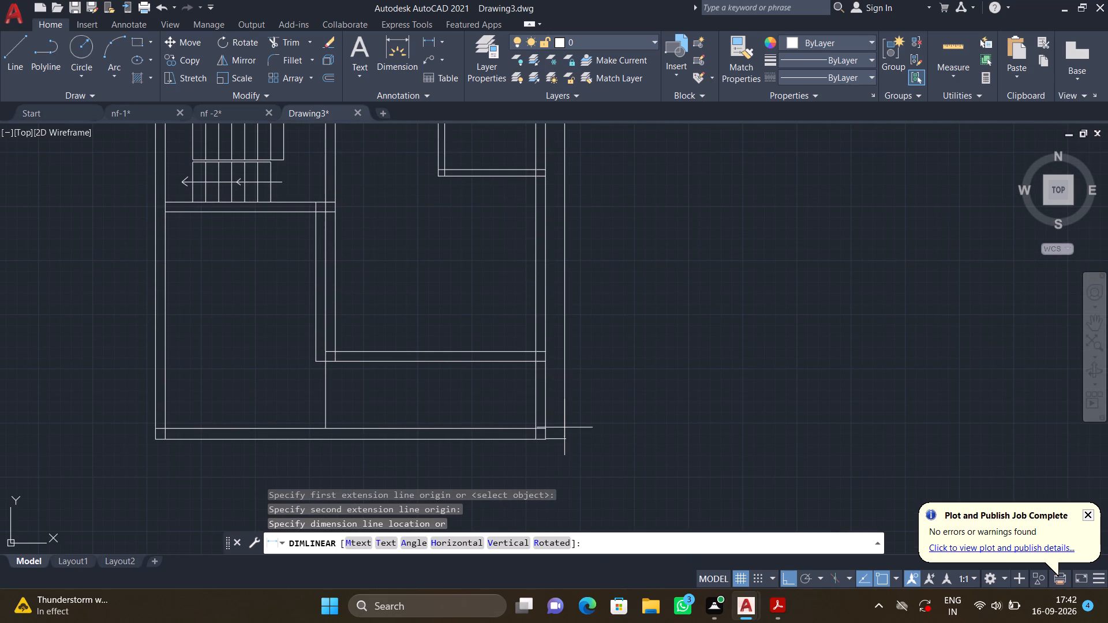
pyautogui.press('Escape')
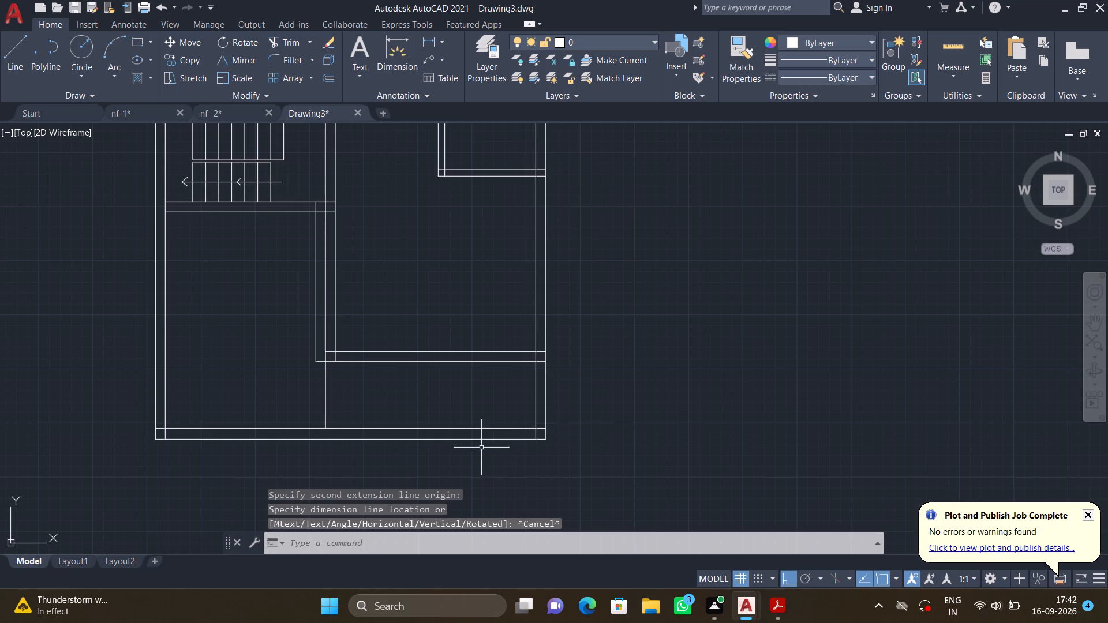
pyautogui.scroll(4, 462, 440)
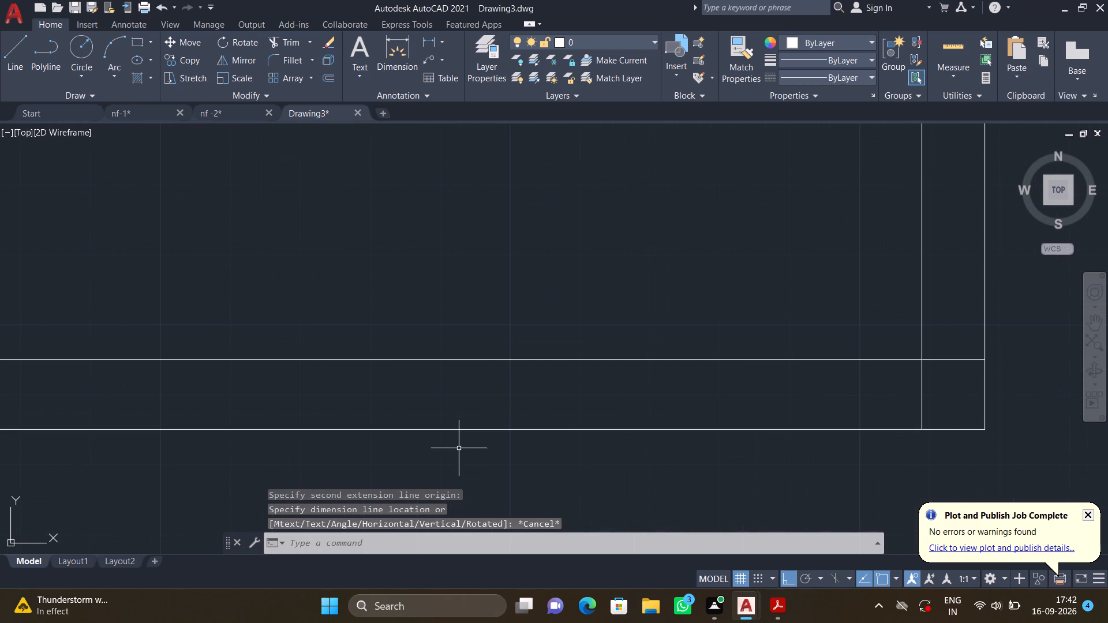
# Offset the bottom wall's outermost horizontal line 3" inward, toward the inside of the plan.
pyautogui.press('o')
pyautogui.press('Return')
pyautogui.press('3')
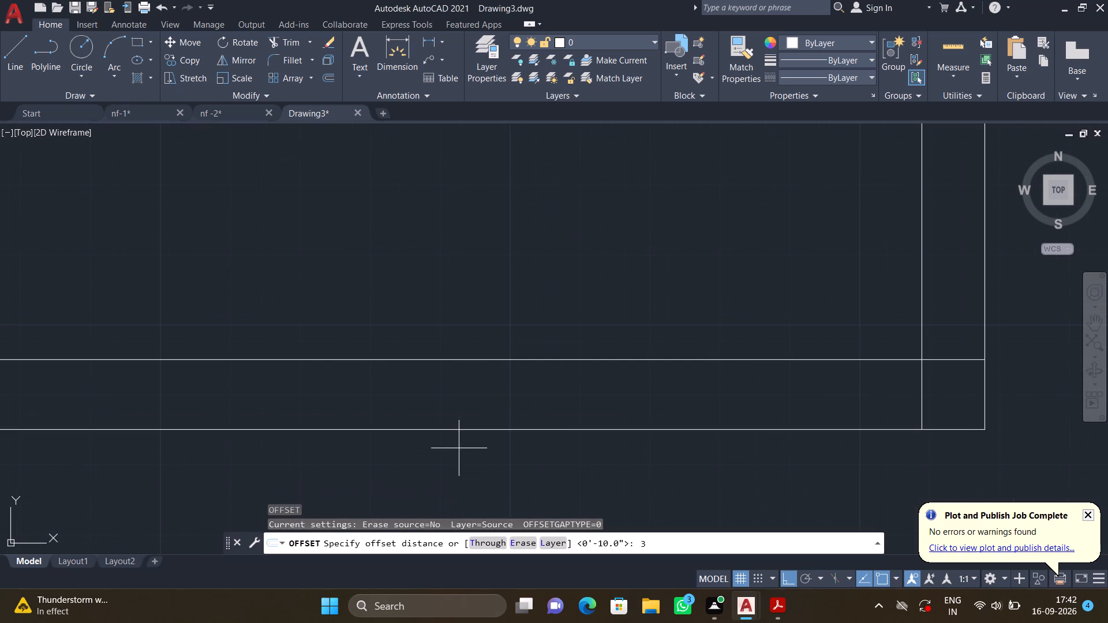
pyautogui.hotkey('shift', '"')
pyautogui.press('Return')
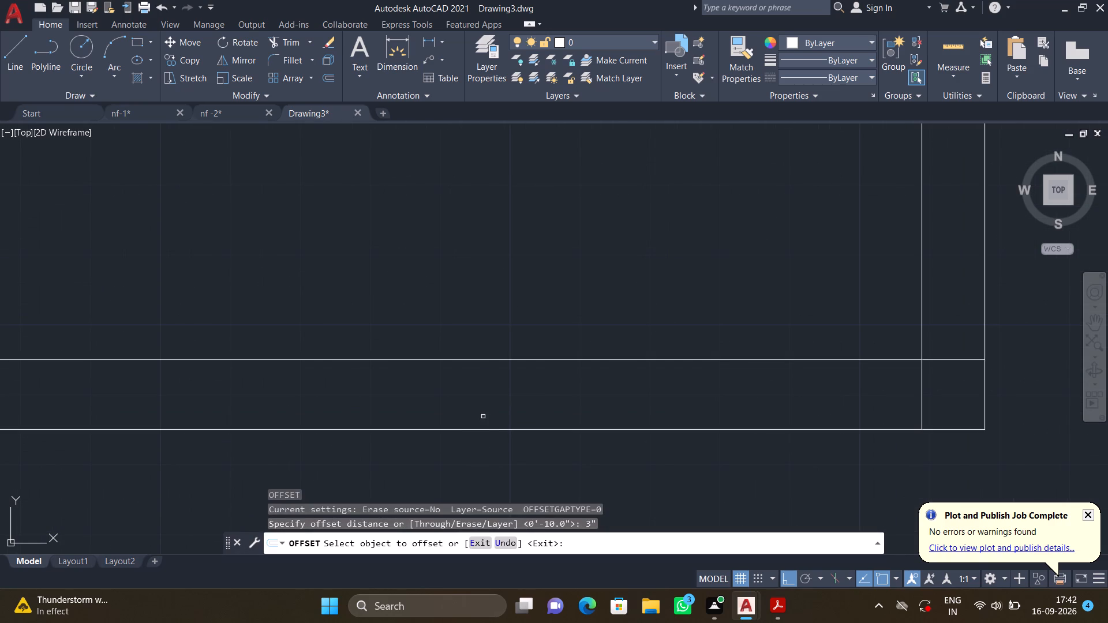
pyautogui.click(492, 429)
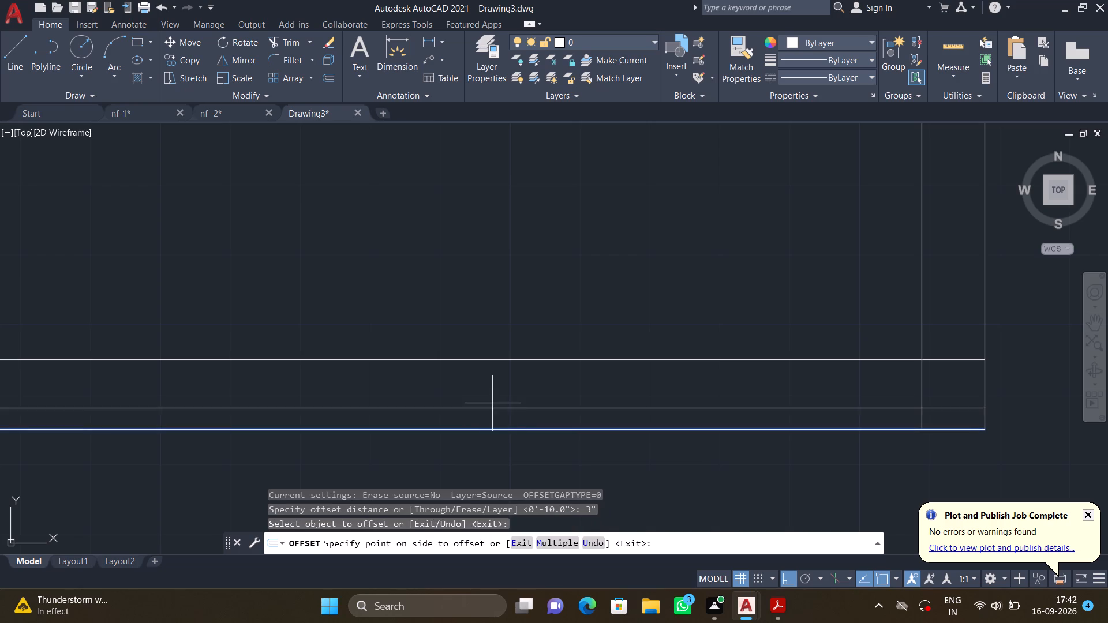
pyautogui.click(492, 403)
pyautogui.press('Return')
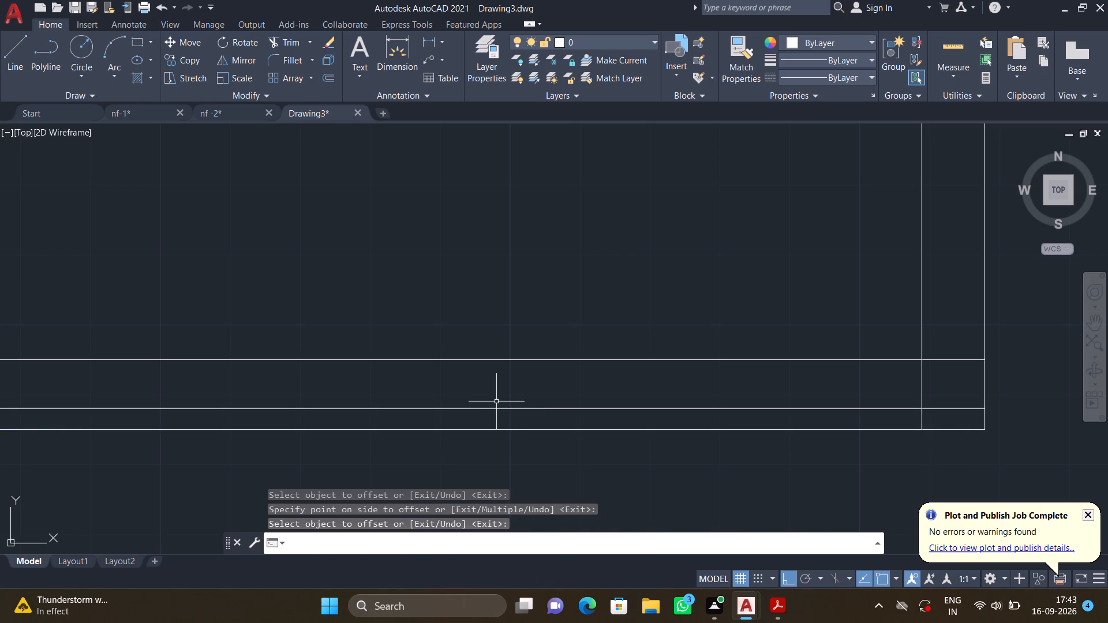
# Erase the outermost horizontal line of the plan's bottom wall.
pyautogui.click(525, 430)
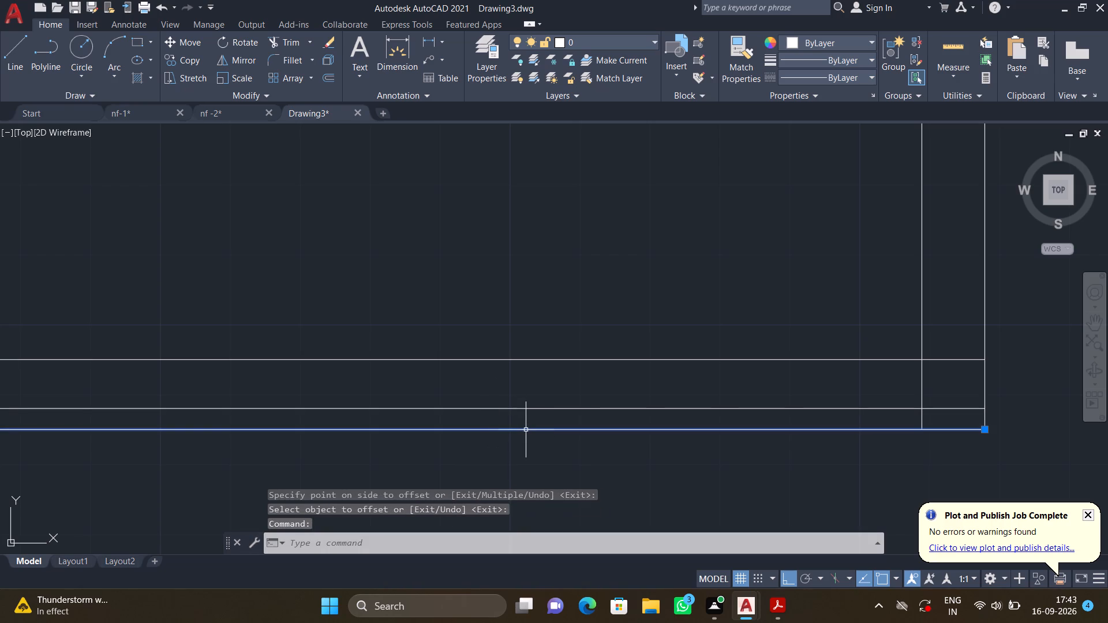
pyautogui.press('Delete')
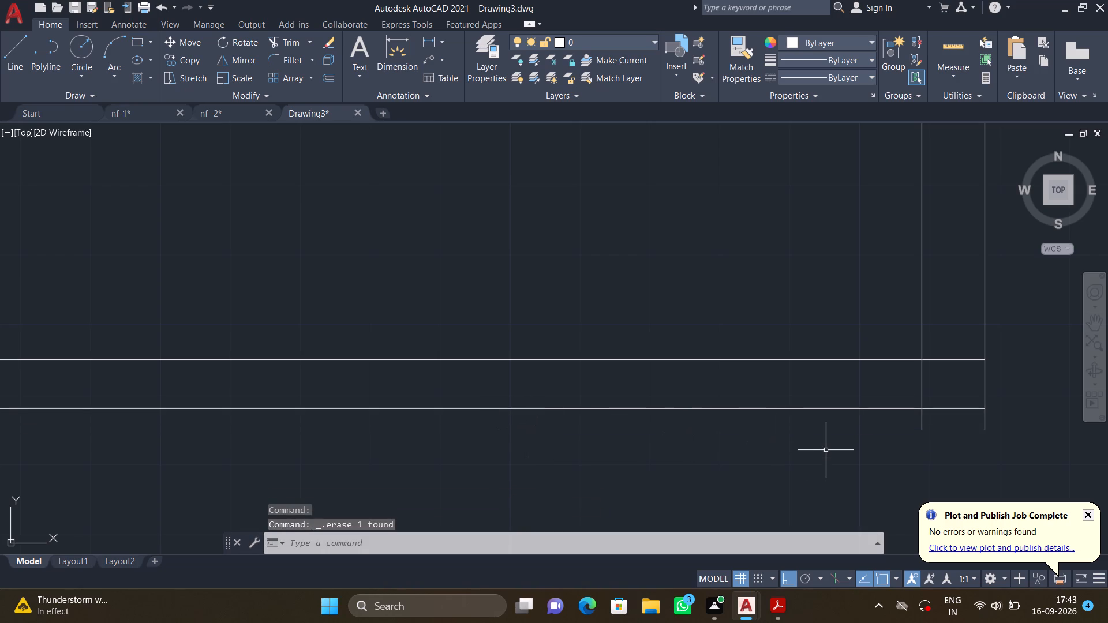
# Trim the four vertical line ends of the left and right outer walls that project below the new bottom wall line.
pyautogui.write('tr')
pyautogui.press('Return')
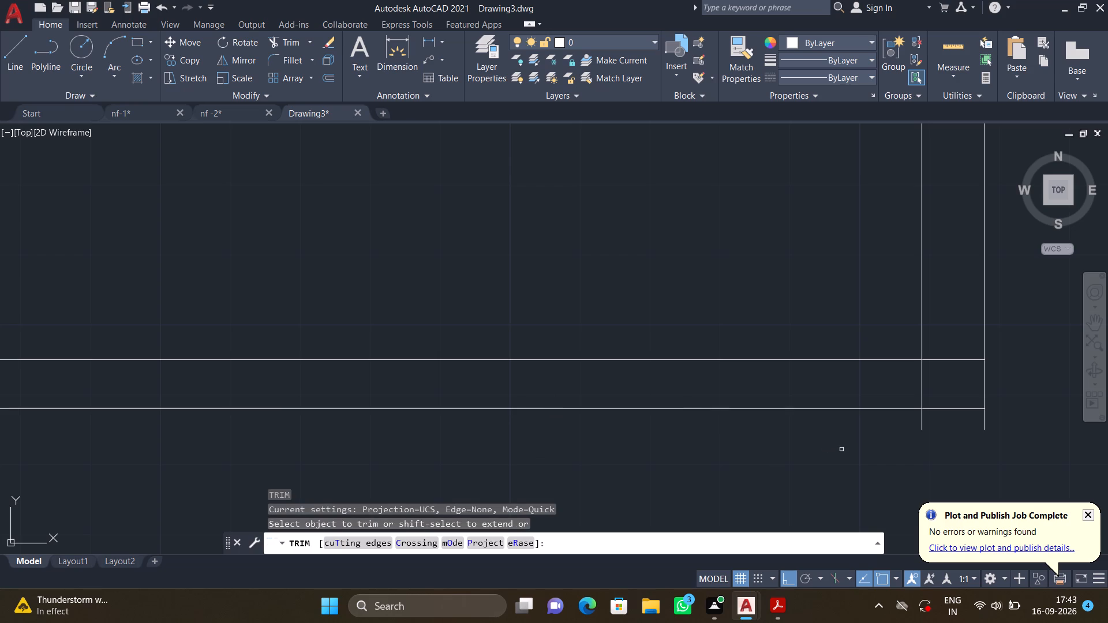
pyautogui.click(914, 431)
pyautogui.click(987, 425)
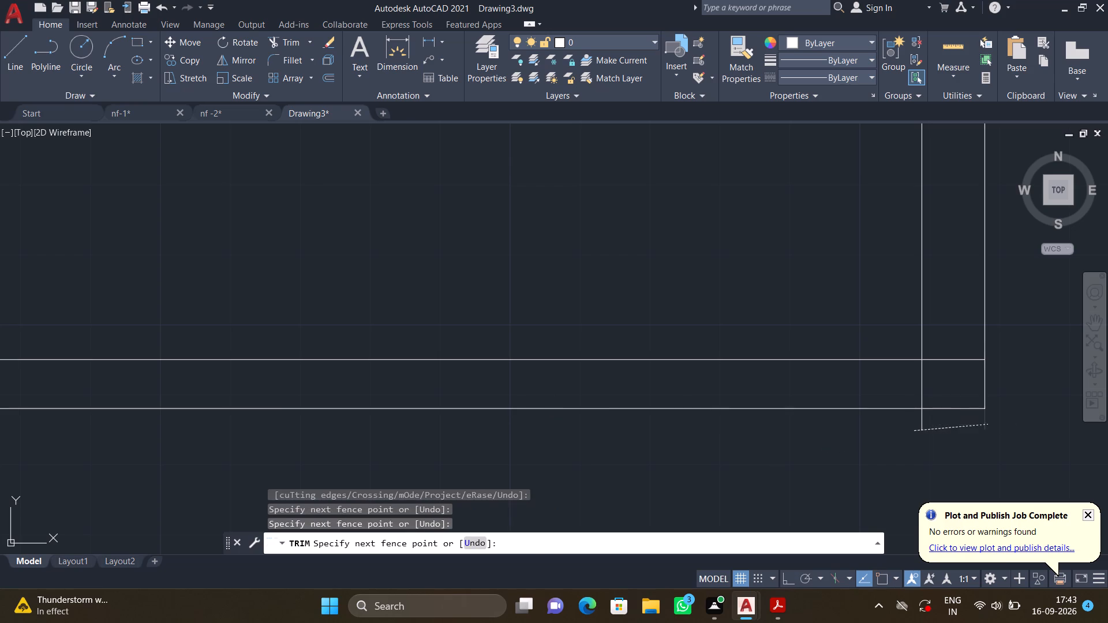
pyautogui.click(909, 422)
pyautogui.click(935, 420)
pyautogui.scroll(-3, 869, 446)
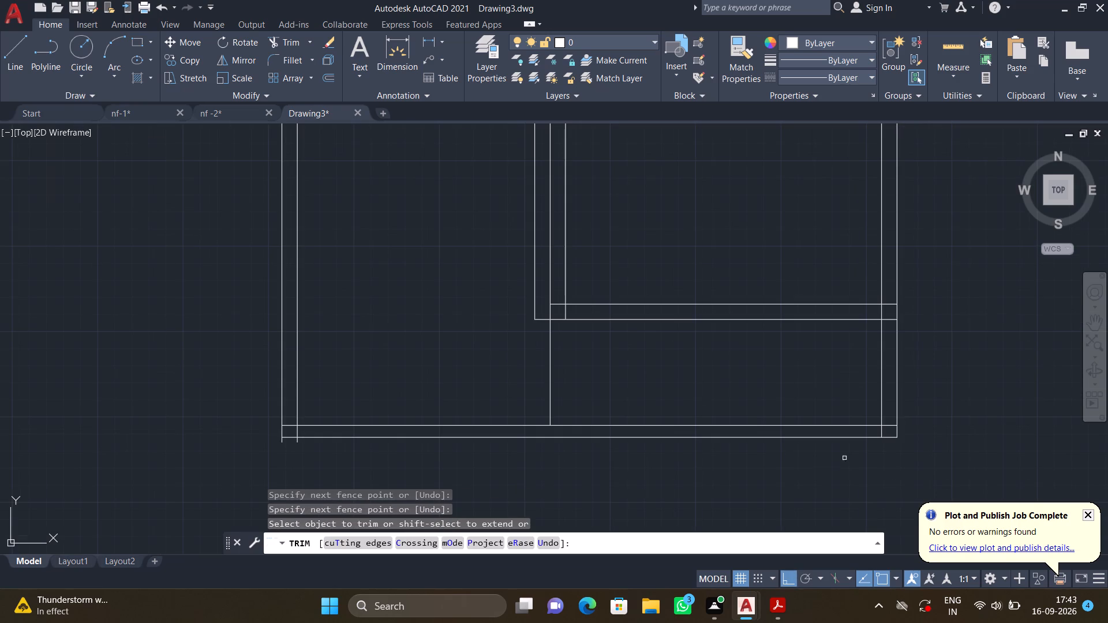
pyautogui.scroll(4, 46, 426)
pyautogui.scroll(-4, 244, 466)
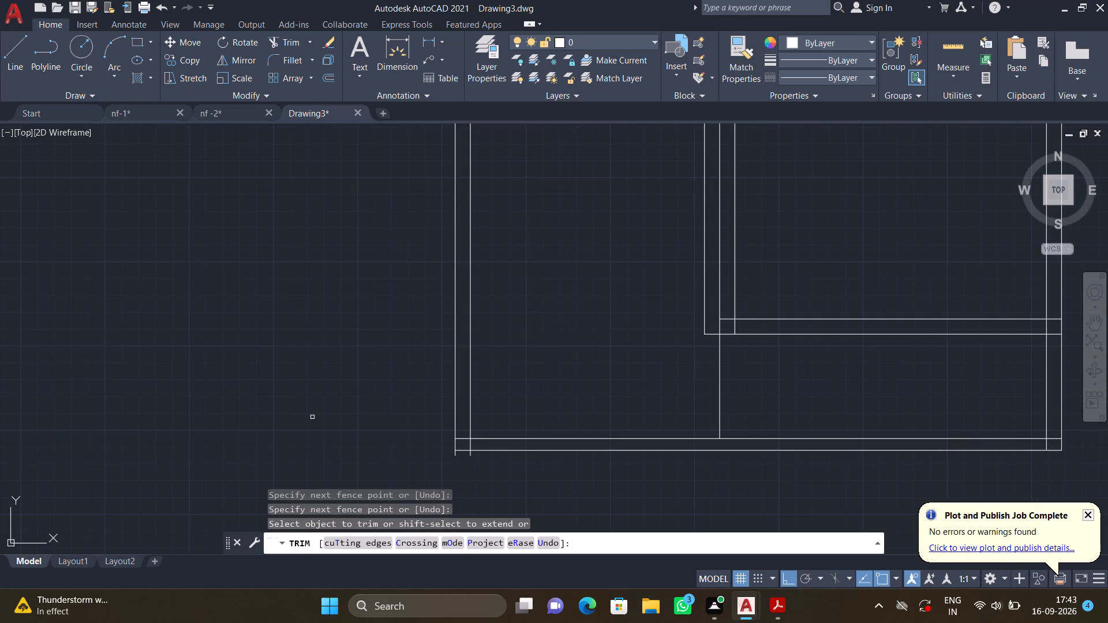
pyautogui.scroll(4, 454, 465)
pyautogui.click(418, 388)
pyautogui.click(469, 397)
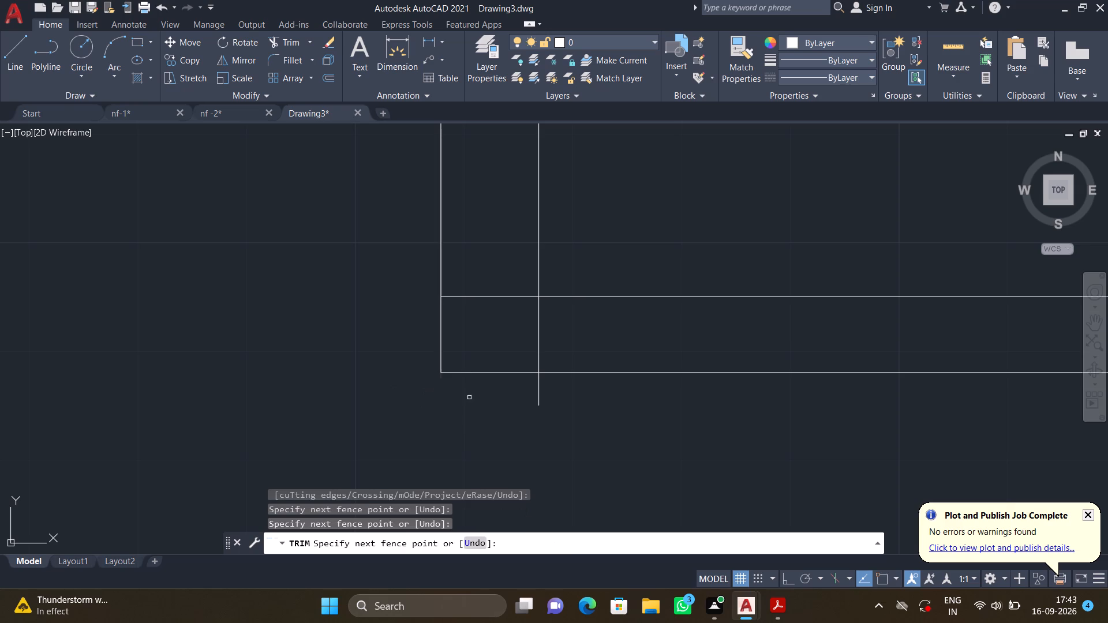
pyautogui.click(506, 392)
pyautogui.click(562, 397)
pyautogui.scroll(-3, 572, 401)
pyautogui.moveTo(611, 432); pyautogui.dragTo(597, 431, button='middle')
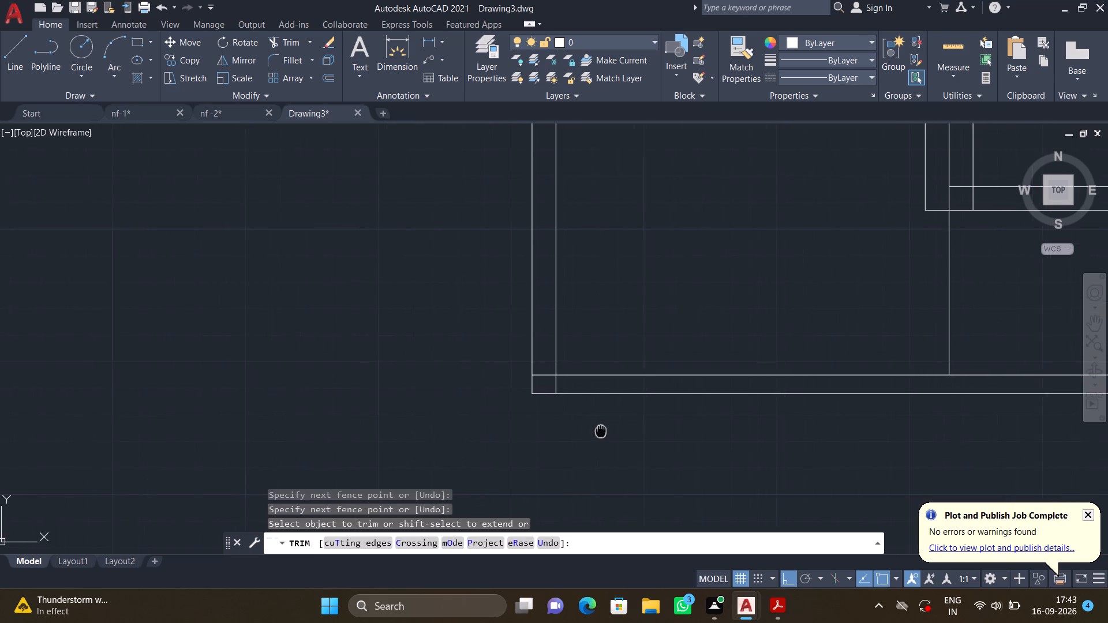
pyautogui.moveTo(597, 431); pyautogui.dragTo(320, 446, button='middle')
pyautogui.scroll(-3, 334, 447)
pyautogui.moveTo(633, 459); pyautogui.dragTo(595, 509, button='middle')
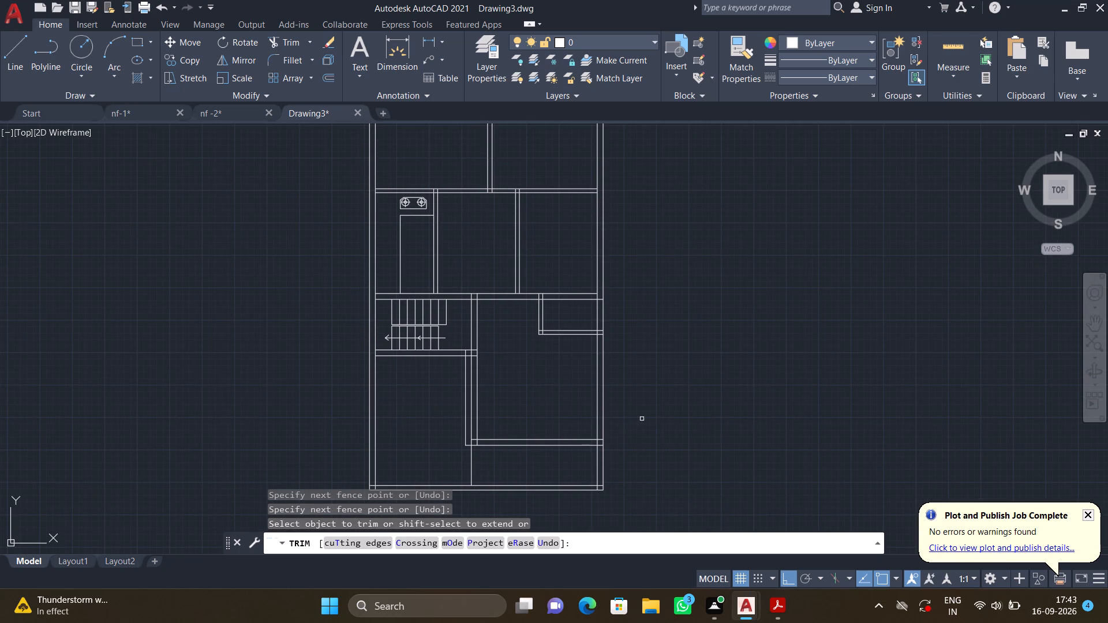
pyautogui.press('Return')
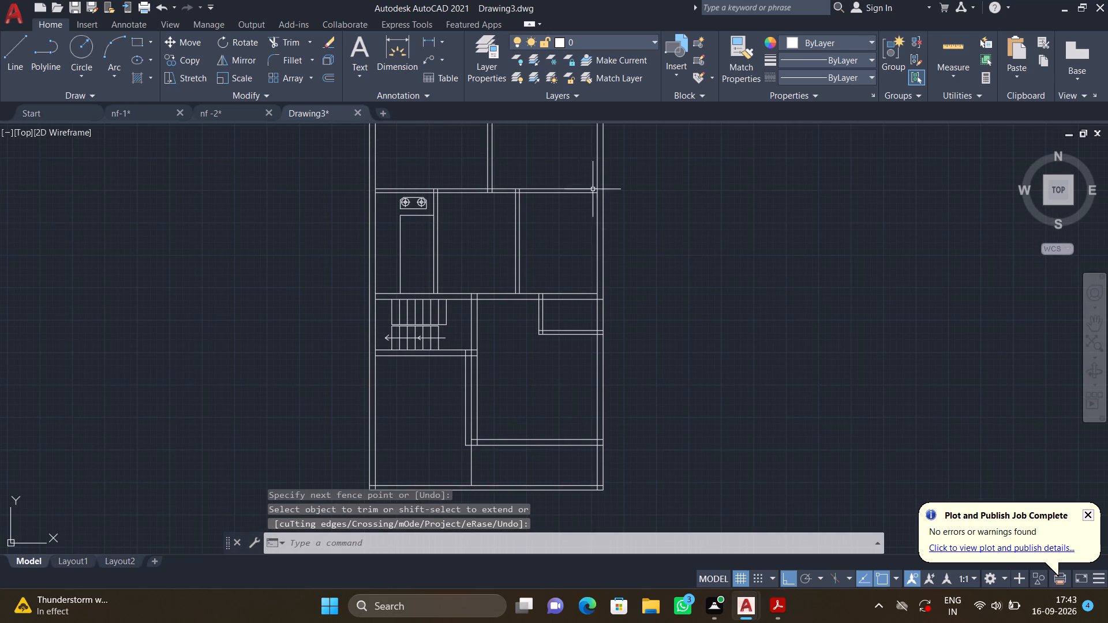
# Measure the plan's overall length along the right outer wall, from top to bottom corner, without placing the dimension.
pyautogui.moveTo(584, 201); pyautogui.dragTo(563, 234, button='middle')
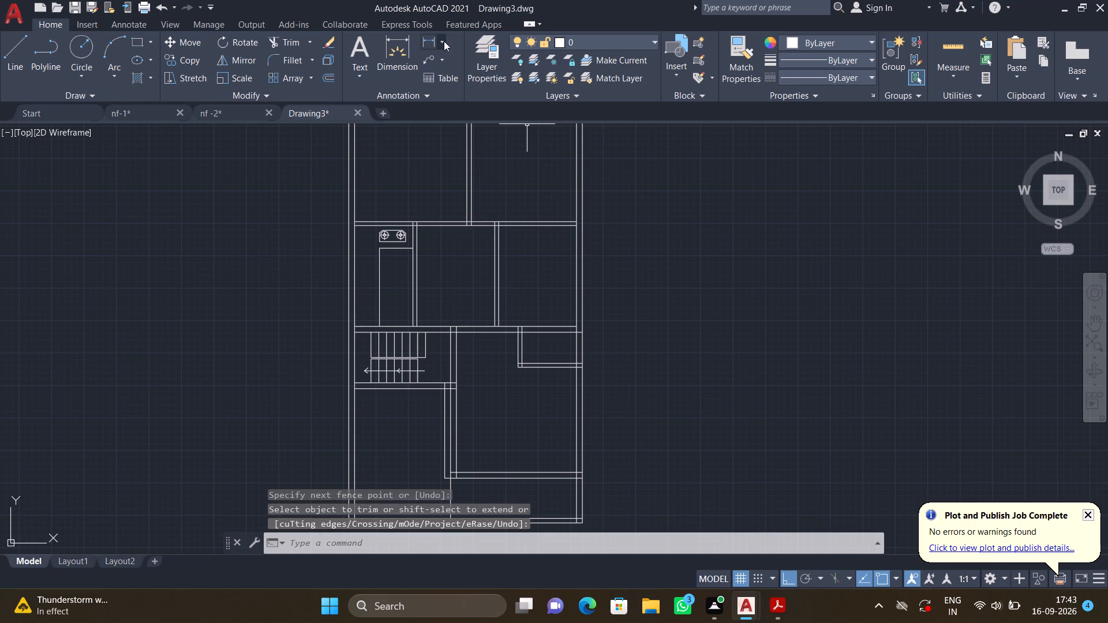
pyautogui.click(441, 39)
pyautogui.click(454, 65)
pyautogui.scroll(-4, 548, 112)
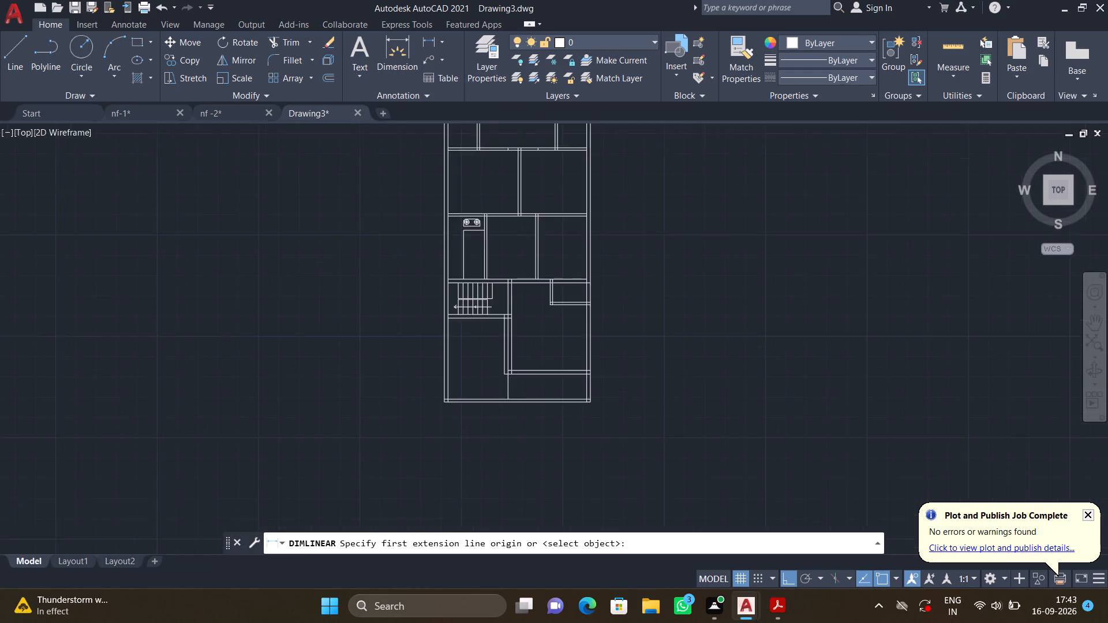
pyautogui.moveTo(601, 197); pyautogui.dragTo(555, 273, button='middle')
pyautogui.scroll(4, 549, 226)
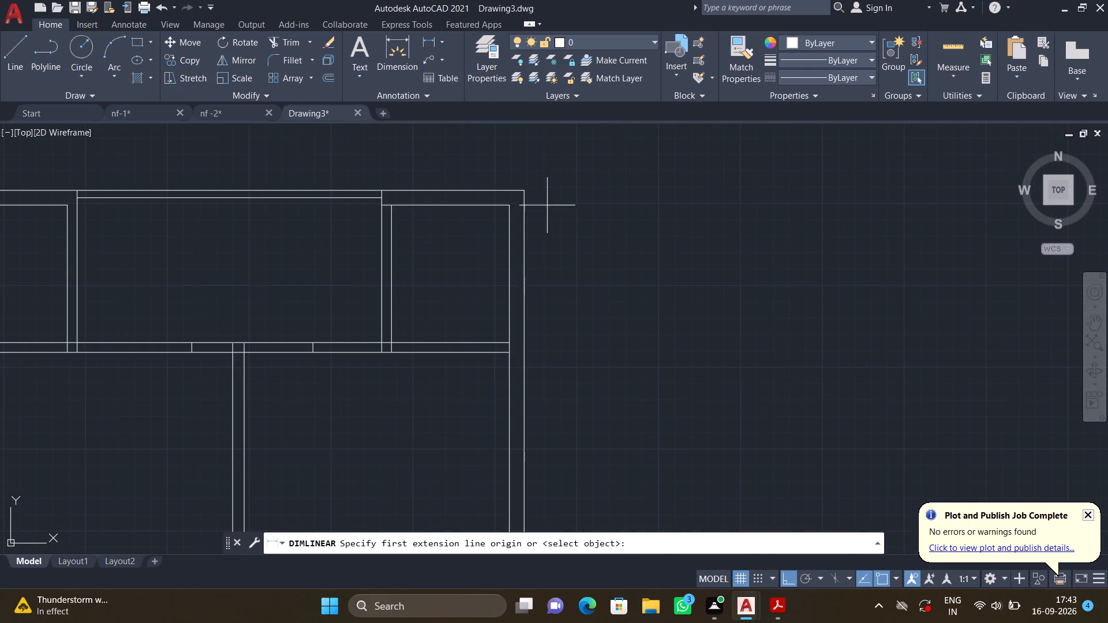
pyautogui.moveTo(527, 186); pyautogui.dragTo(533, 194)
pyautogui.scroll(-4, 544, 299)
pyautogui.moveTo(562, 396); pyautogui.dragTo(541, 318, button='middle')
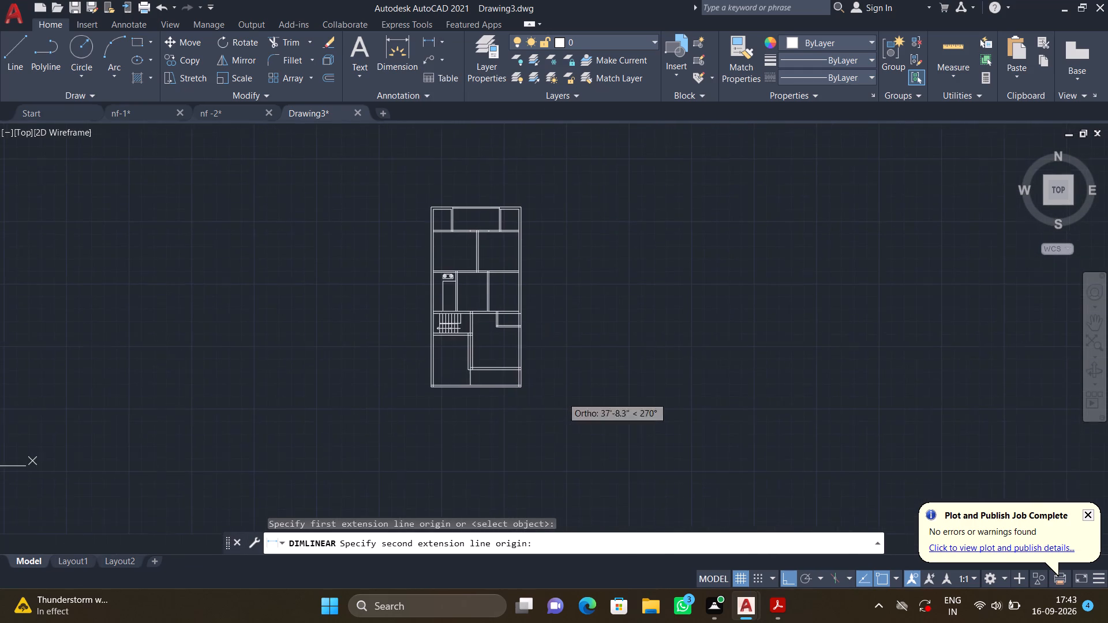
pyautogui.moveTo(541, 318); pyautogui.dragTo(541, 320, button='middle')
pyautogui.scroll(4, 507, 397)
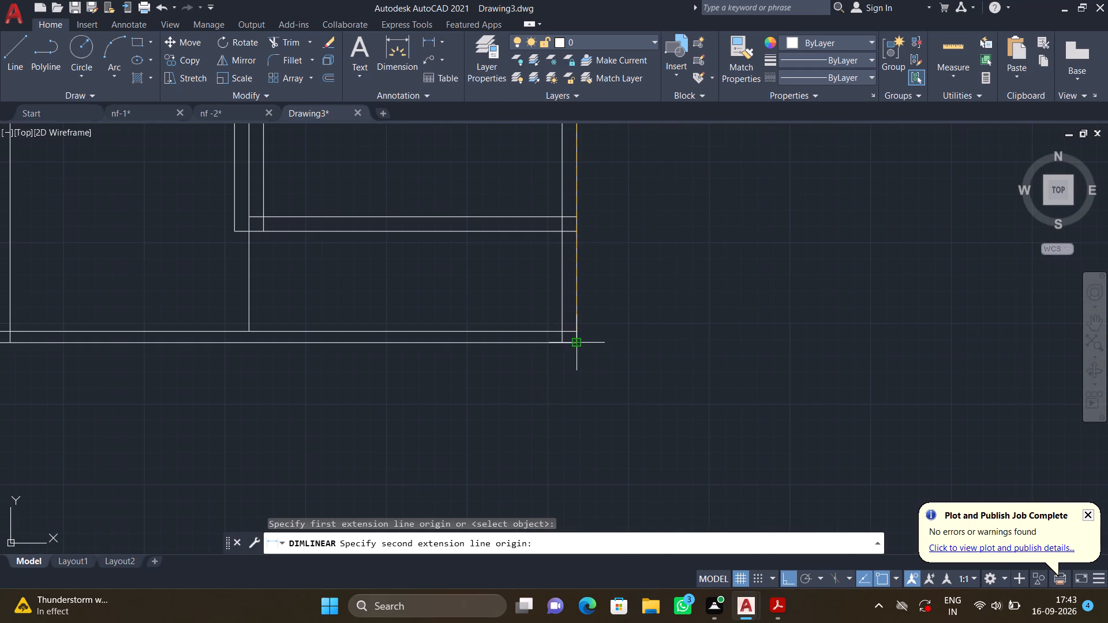
pyautogui.click(578, 344)
pyautogui.scroll(-3, 600, 324)
pyautogui.moveTo(627, 267); pyautogui.dragTo(608, 386, button='middle')
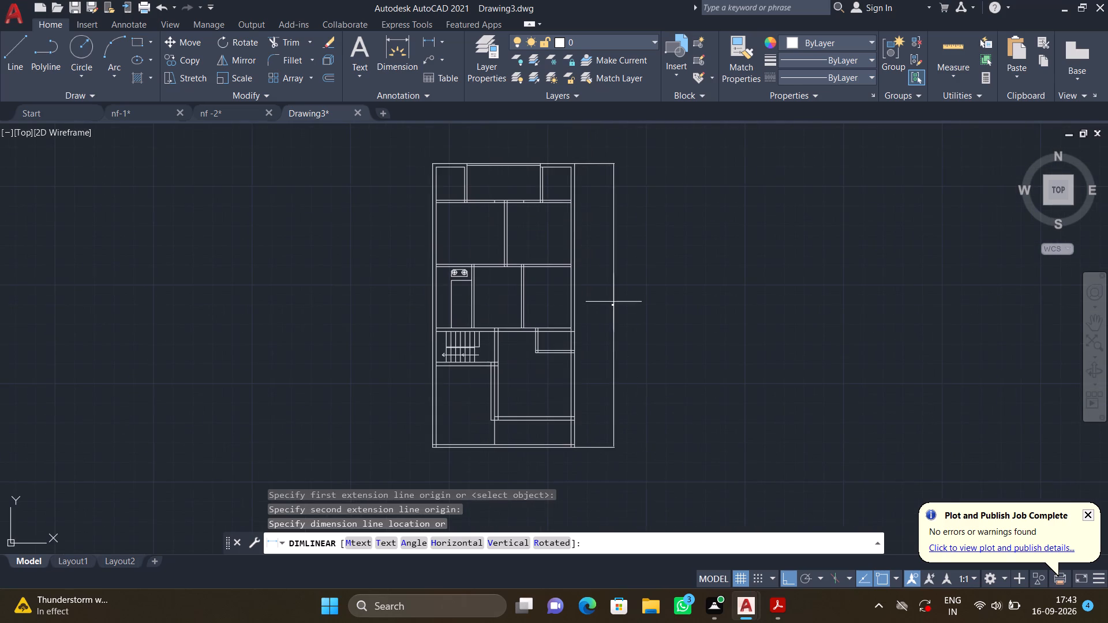
pyautogui.scroll(8, 613, 300)
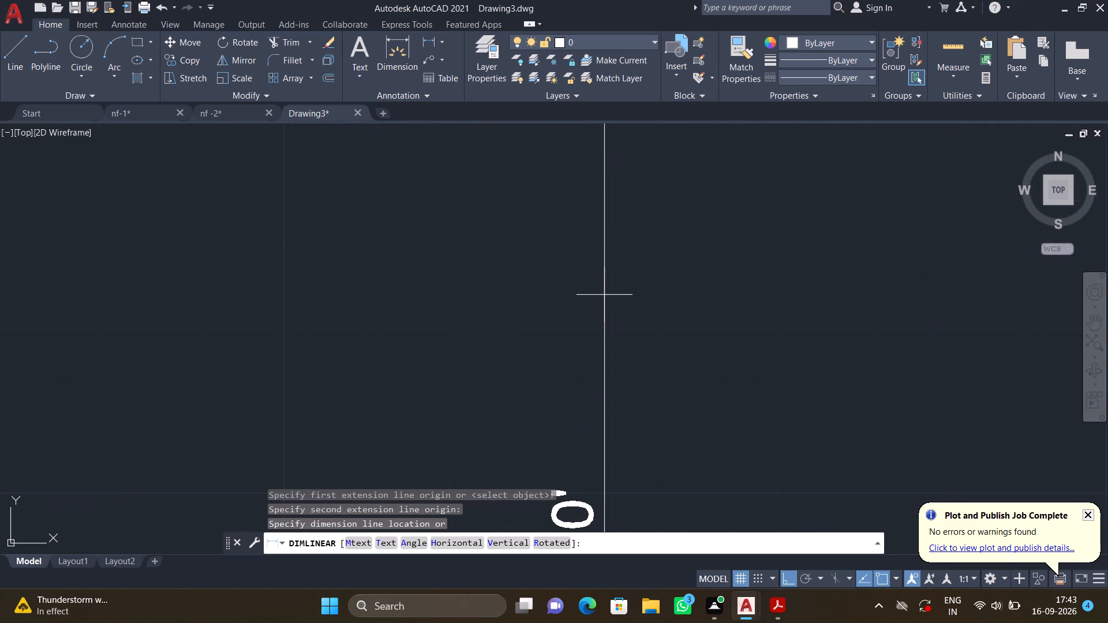
pyautogui.press('Escape')
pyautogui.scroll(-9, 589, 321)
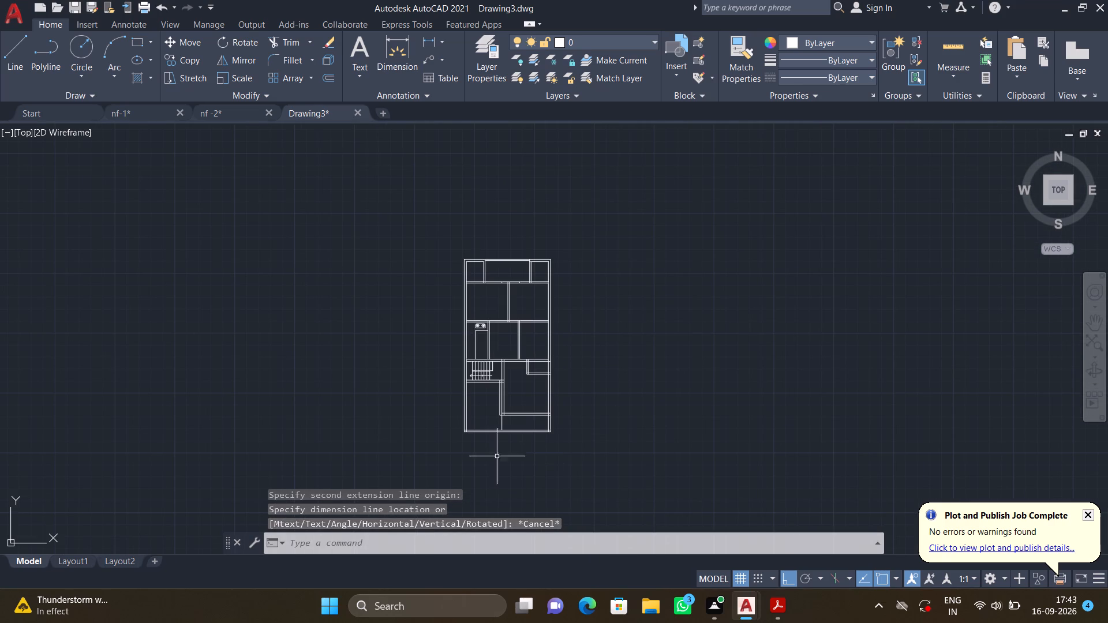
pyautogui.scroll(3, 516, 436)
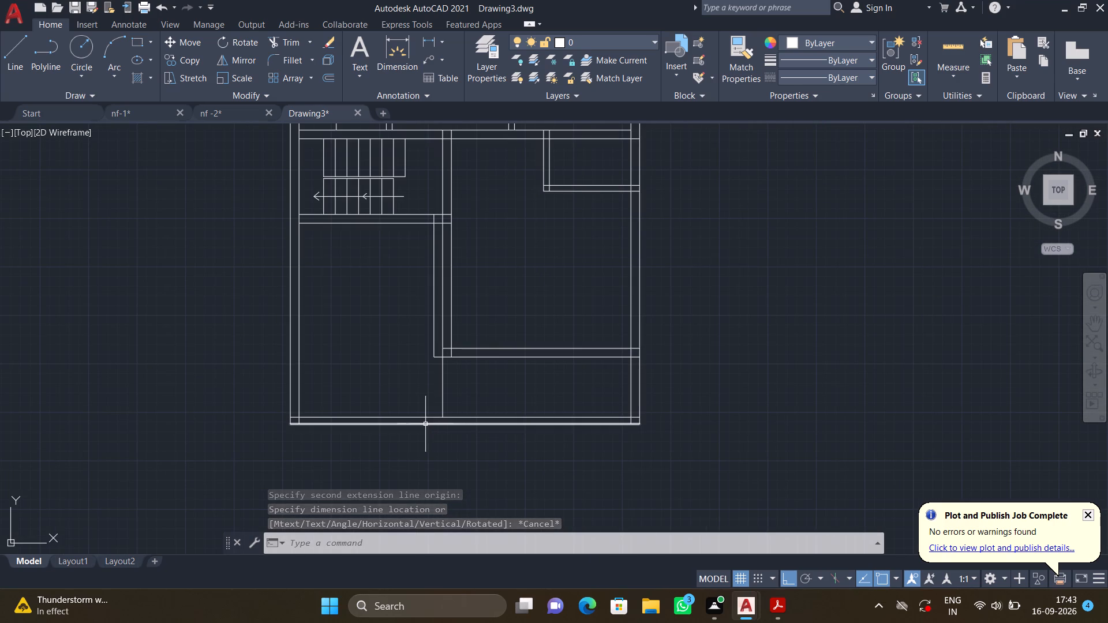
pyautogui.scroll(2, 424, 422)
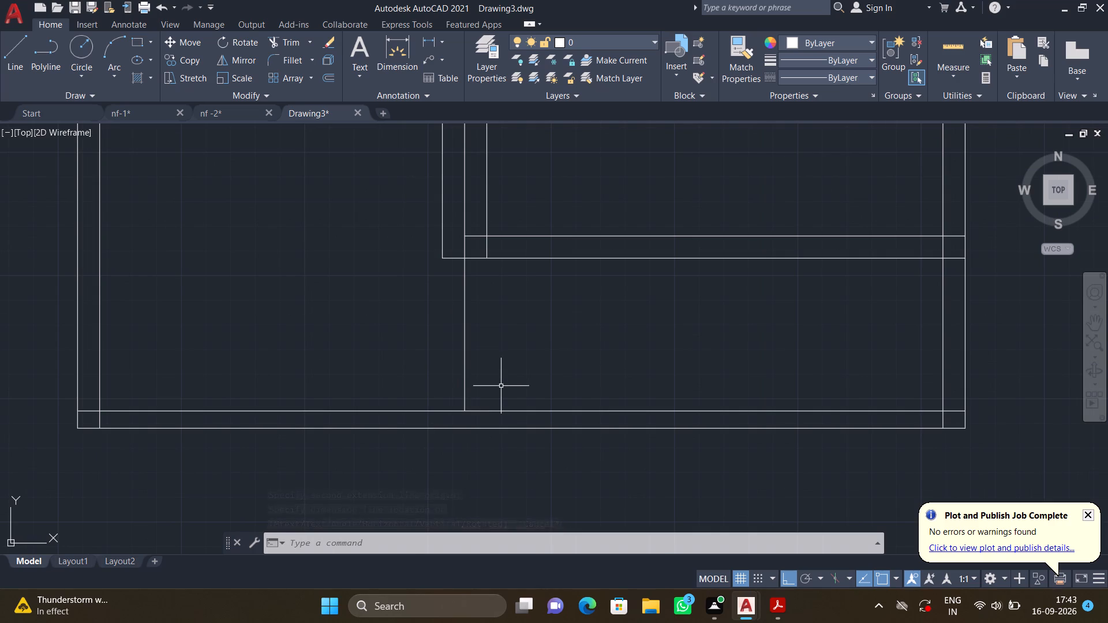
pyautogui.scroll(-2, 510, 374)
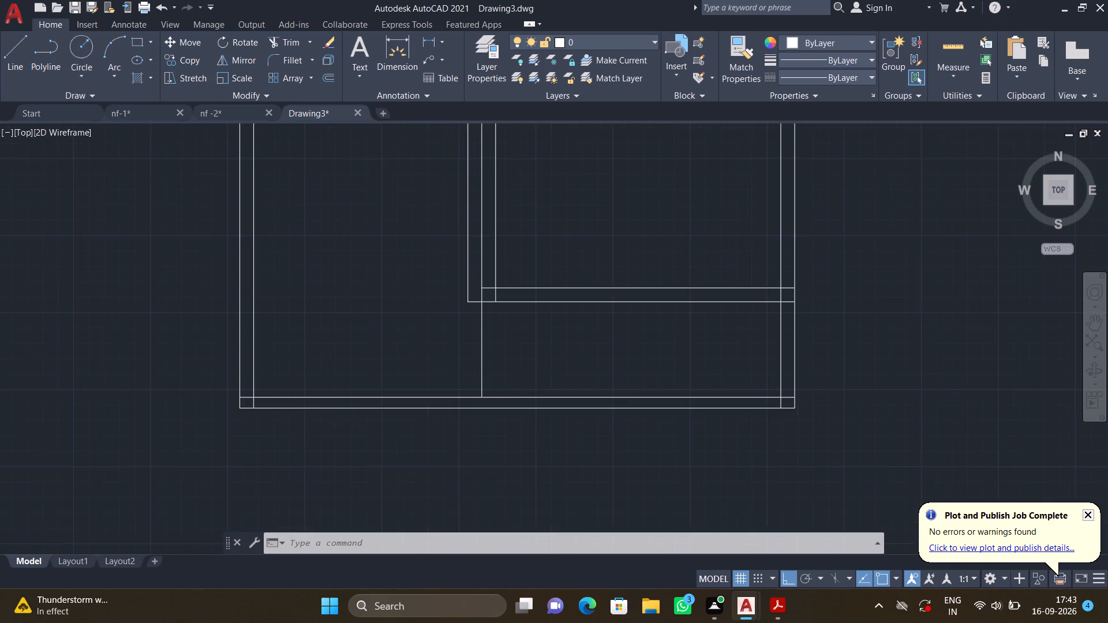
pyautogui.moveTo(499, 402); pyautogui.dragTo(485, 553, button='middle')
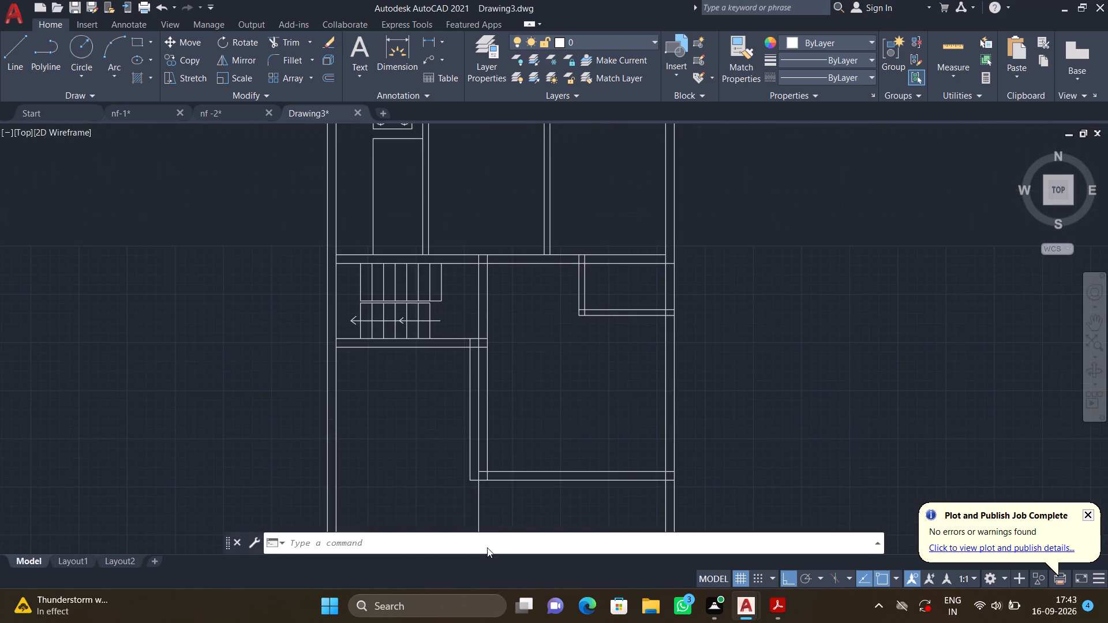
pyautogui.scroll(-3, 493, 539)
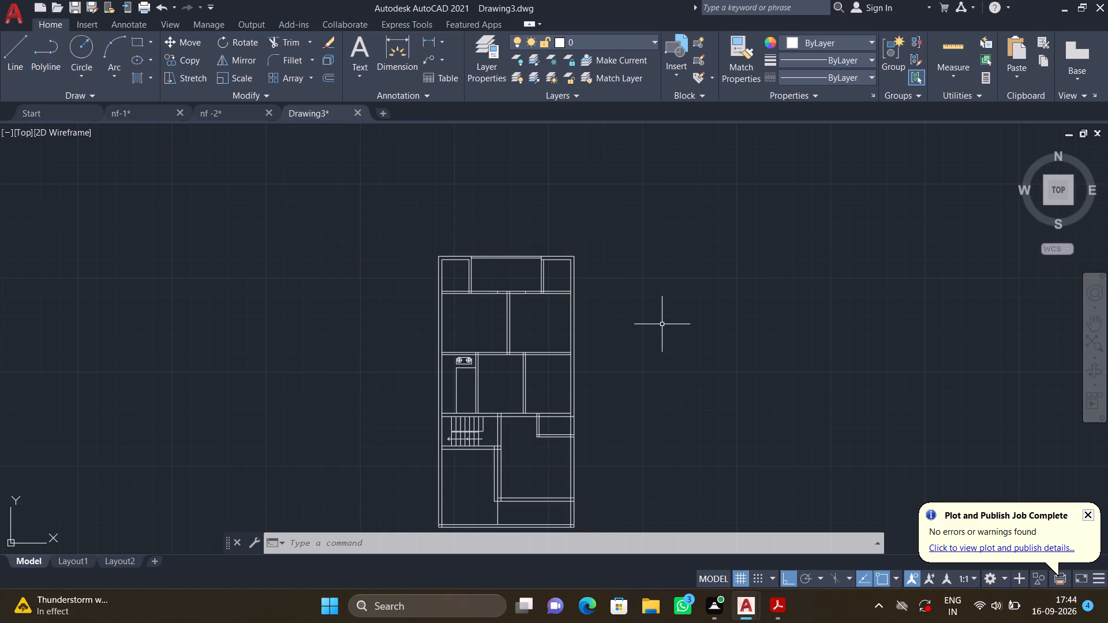
# Draw a closed 4' by 9" horizontal rectangle from line segments in the empty space to the right of the plan.
pyautogui.press('l')
pyautogui.press('Return')
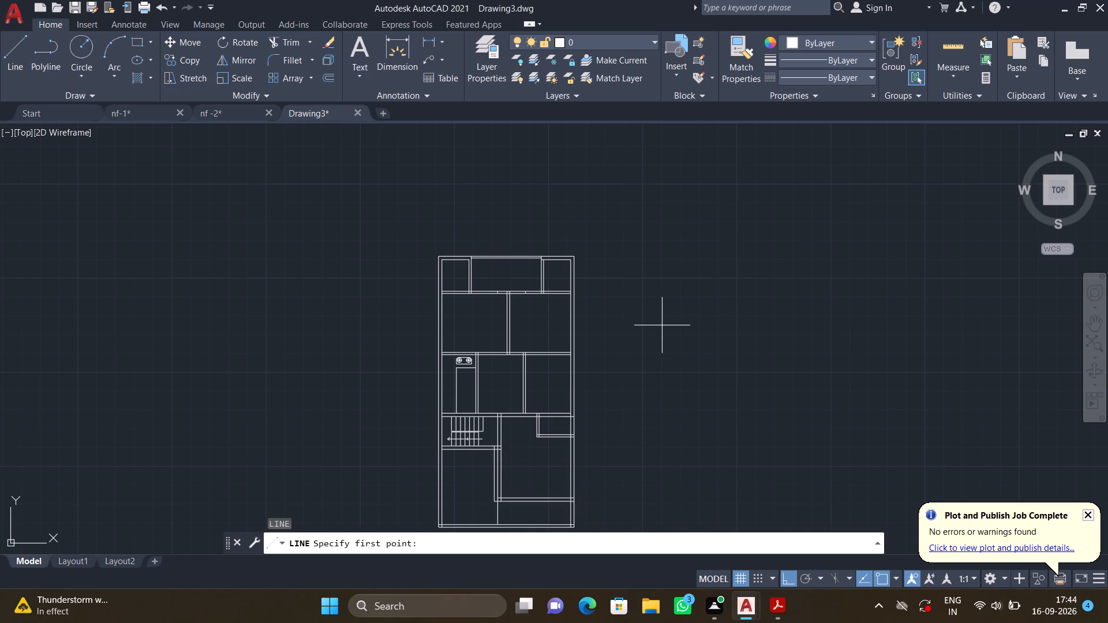
pyautogui.click(674, 336)
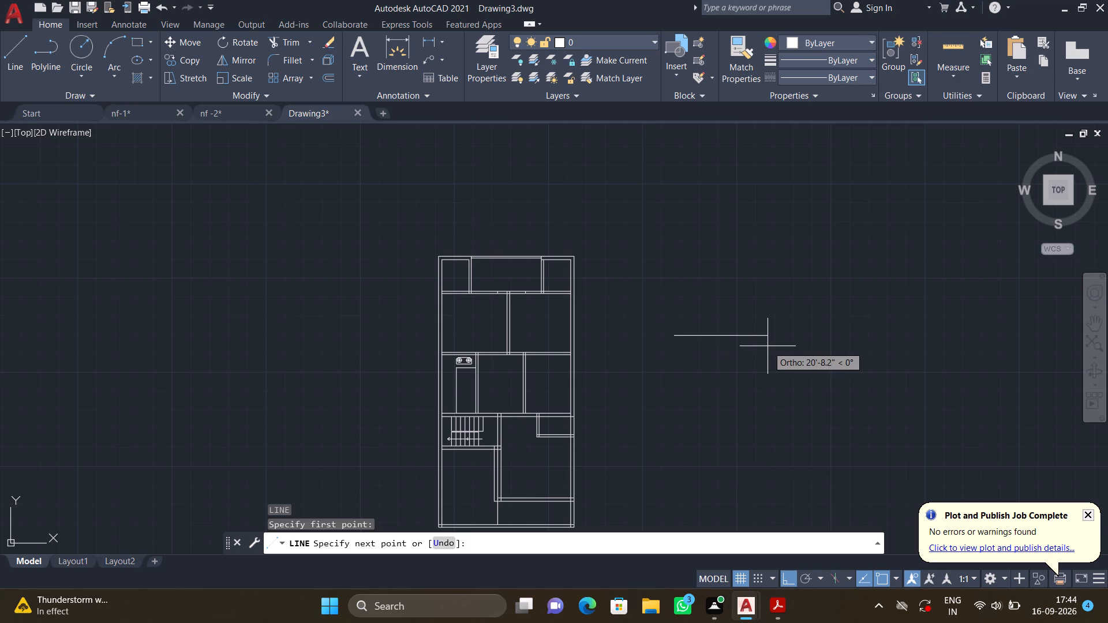
pyautogui.write("4'")
pyautogui.press('Return')
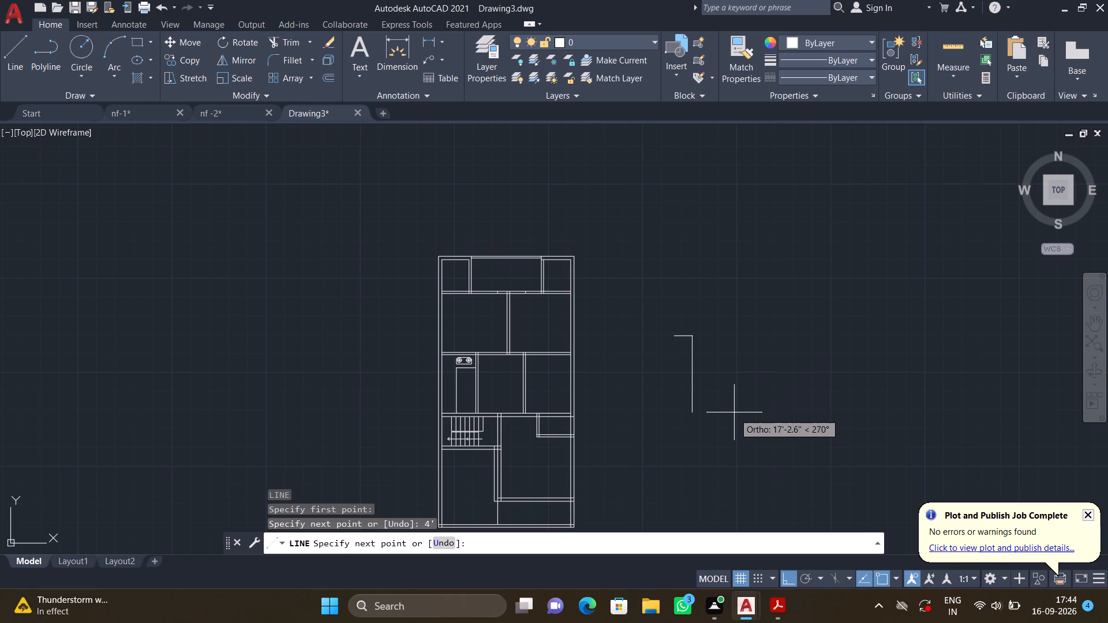
pyautogui.write('9"')
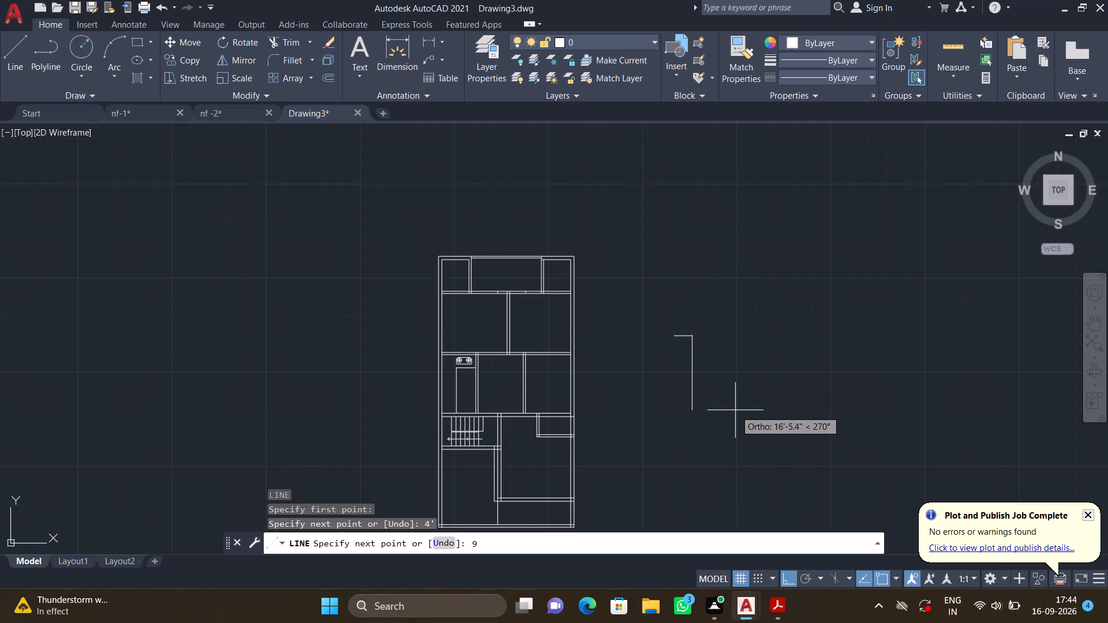
pyautogui.press('Return')
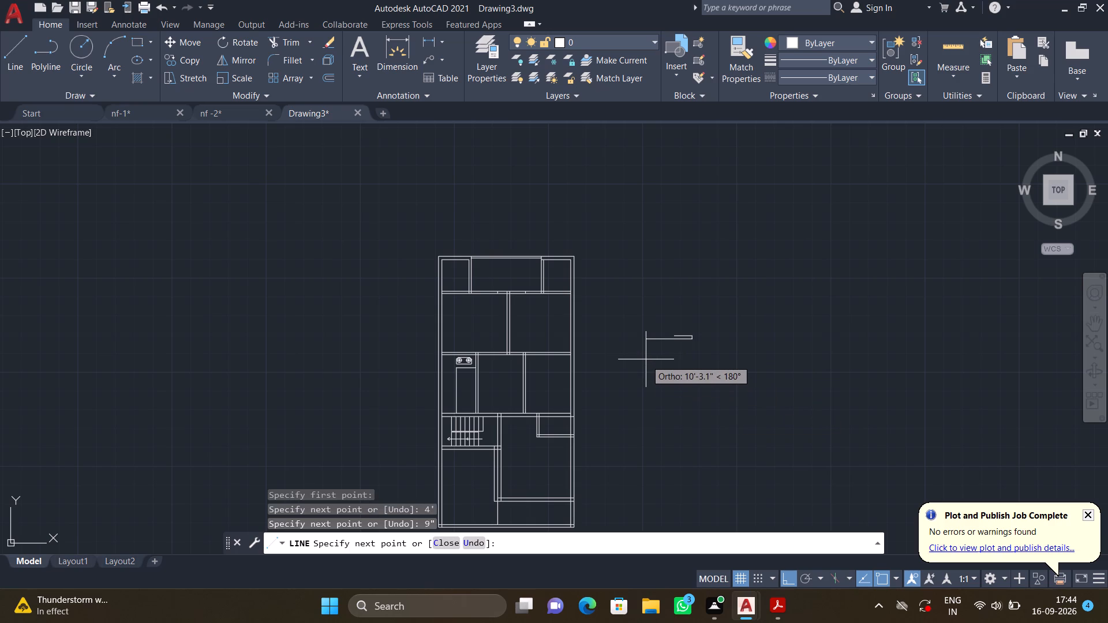
pyautogui.write("4'")
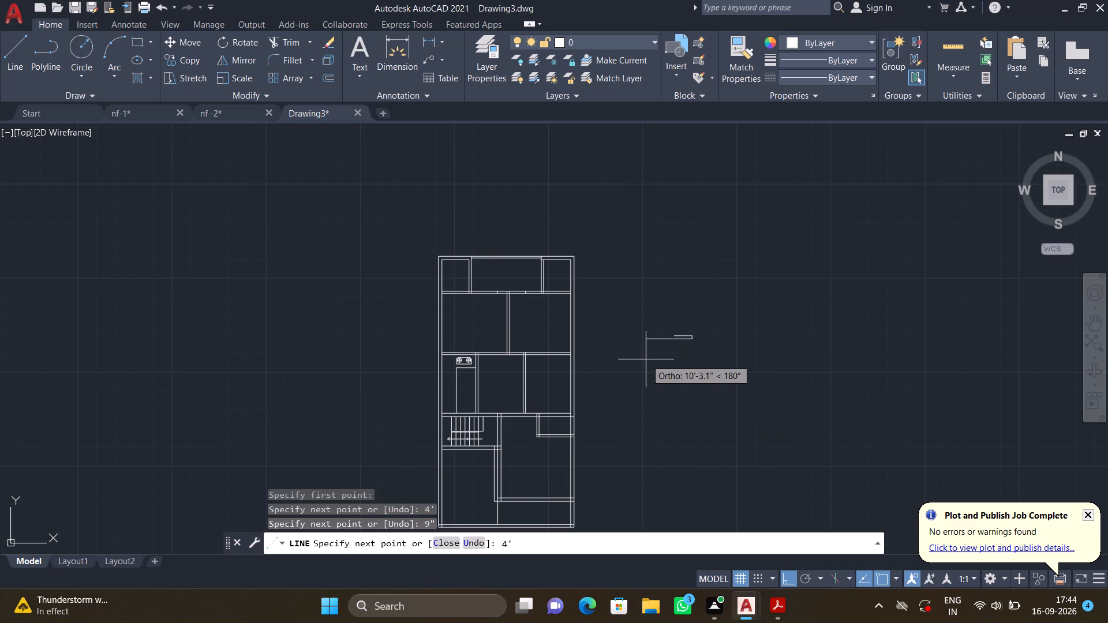
pyautogui.press('Return')
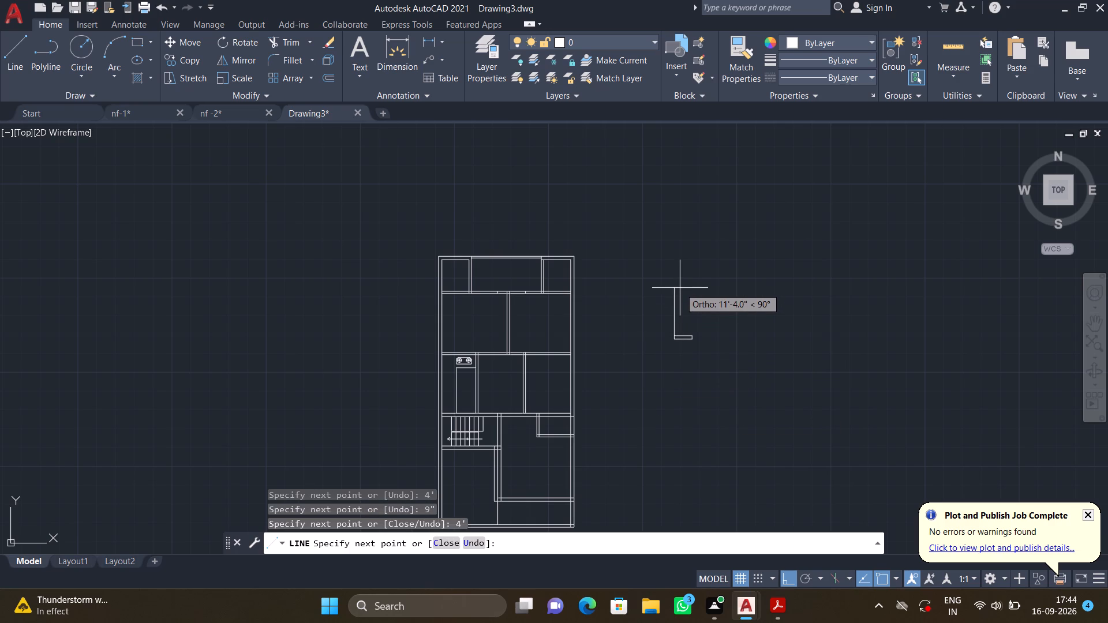
pyautogui.write('9"')
pyautogui.press('Return')
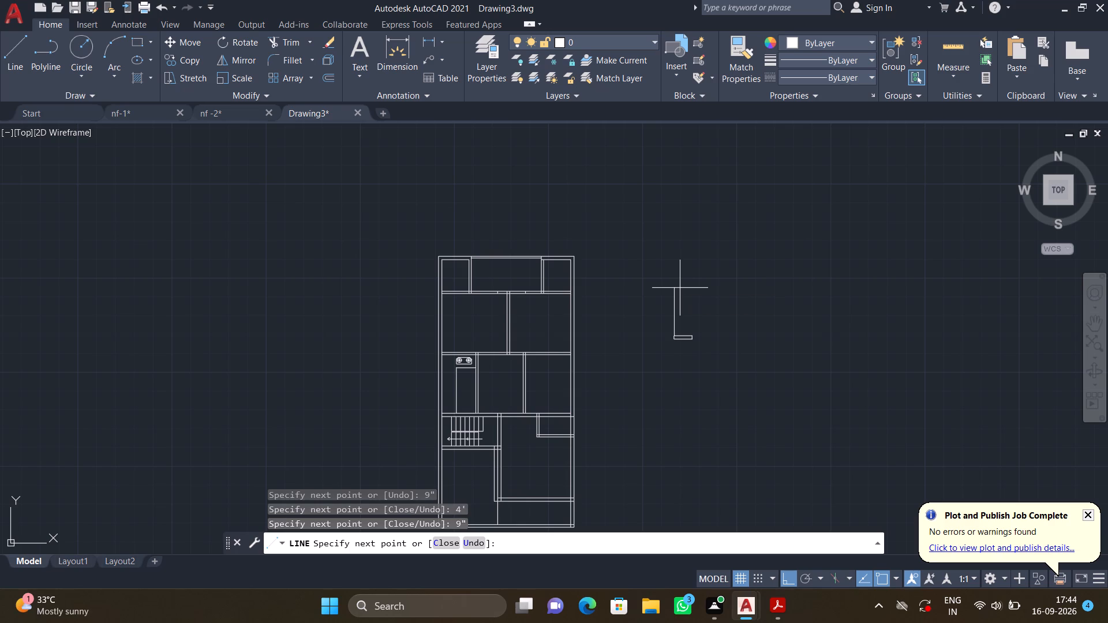
# Offset the long top and bottom edges of the 4' rectangle inward by 3" to form a window symbol.
pyautogui.press('Return')
pyautogui.scroll(2, 686, 335)
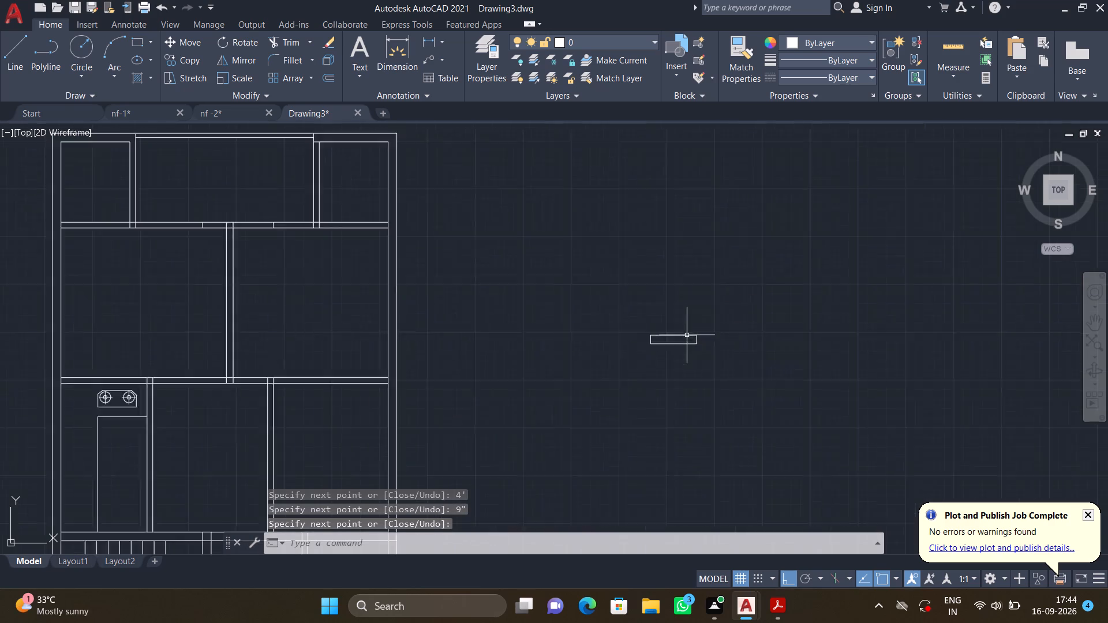
pyautogui.scroll(3, 687, 335)
pyautogui.moveTo(665, 360); pyautogui.dragTo(621, 311, button='middle')
pyautogui.press('o')
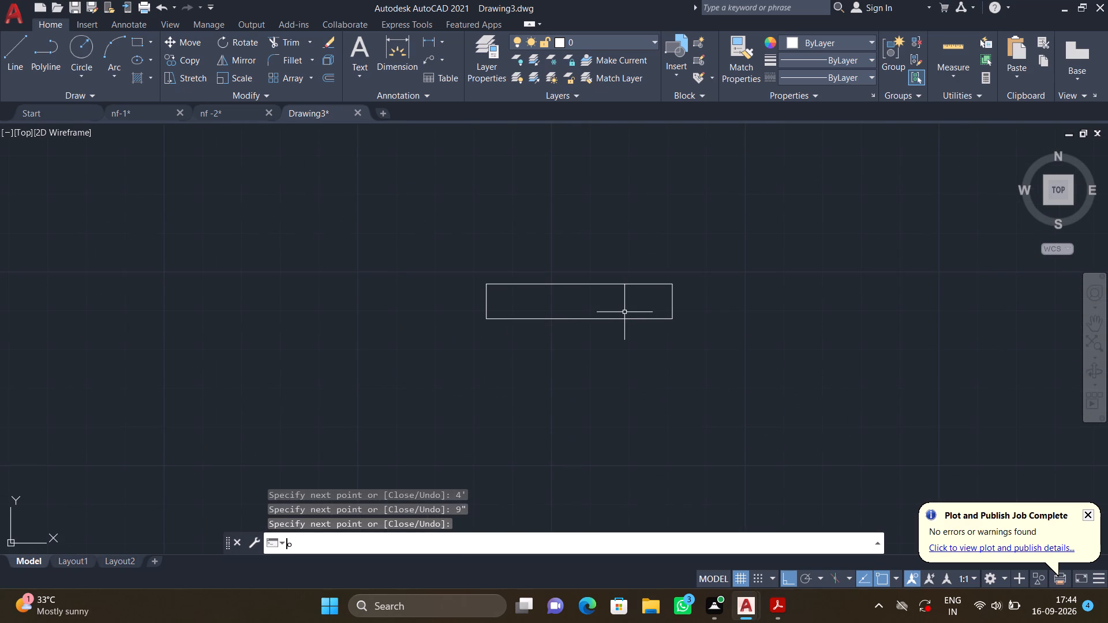
pyautogui.press('Return')
pyautogui.write('3"')
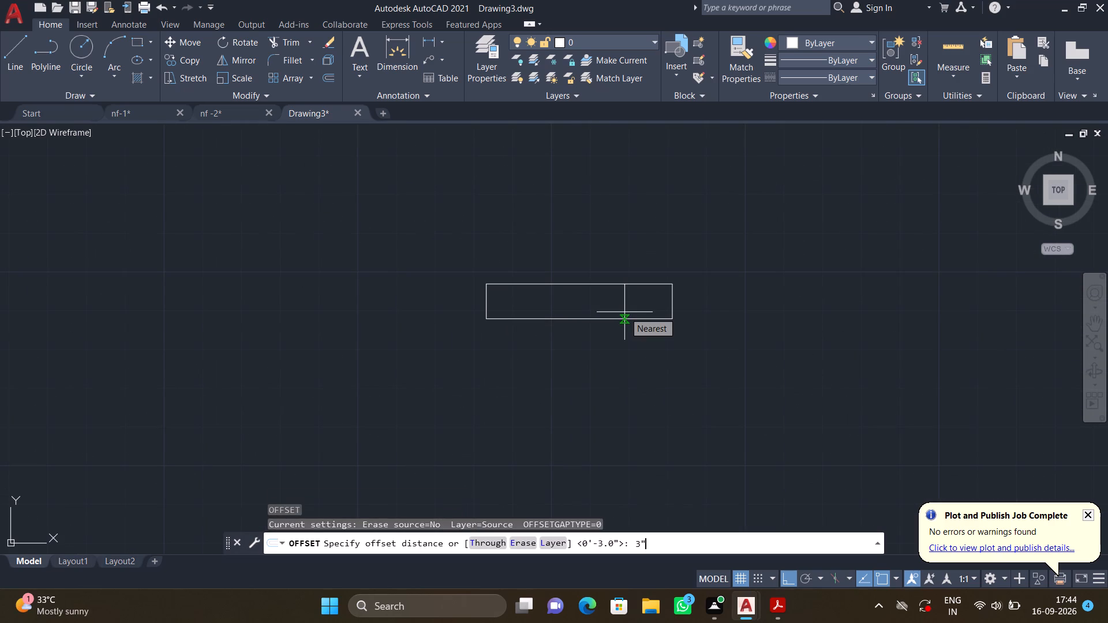
pyautogui.press('Return')
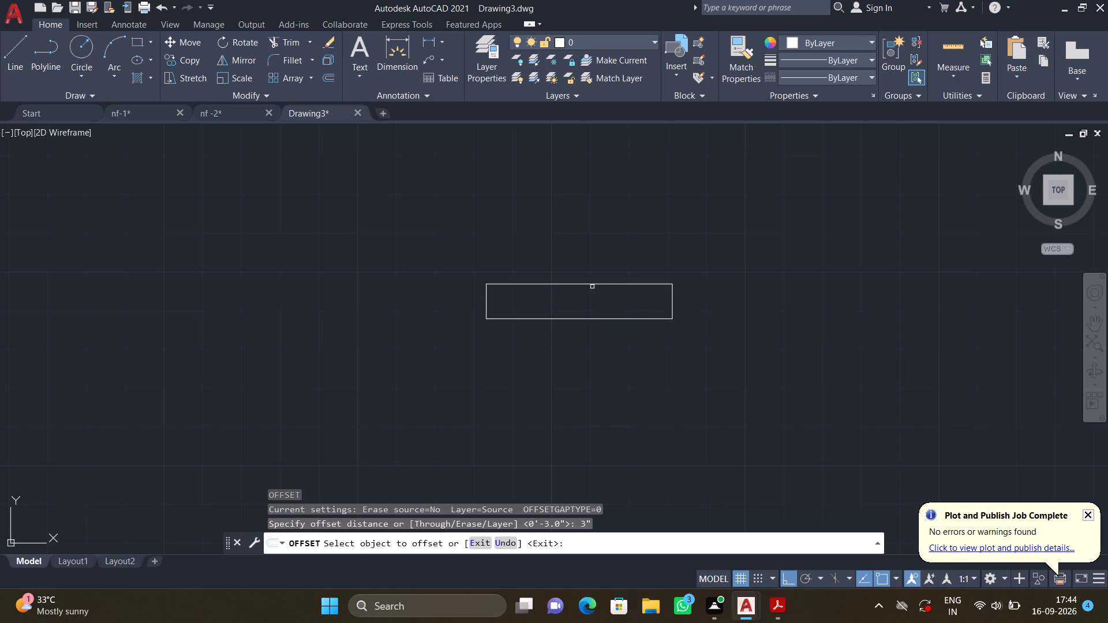
pyautogui.click(588, 282)
pyautogui.click(584, 310)
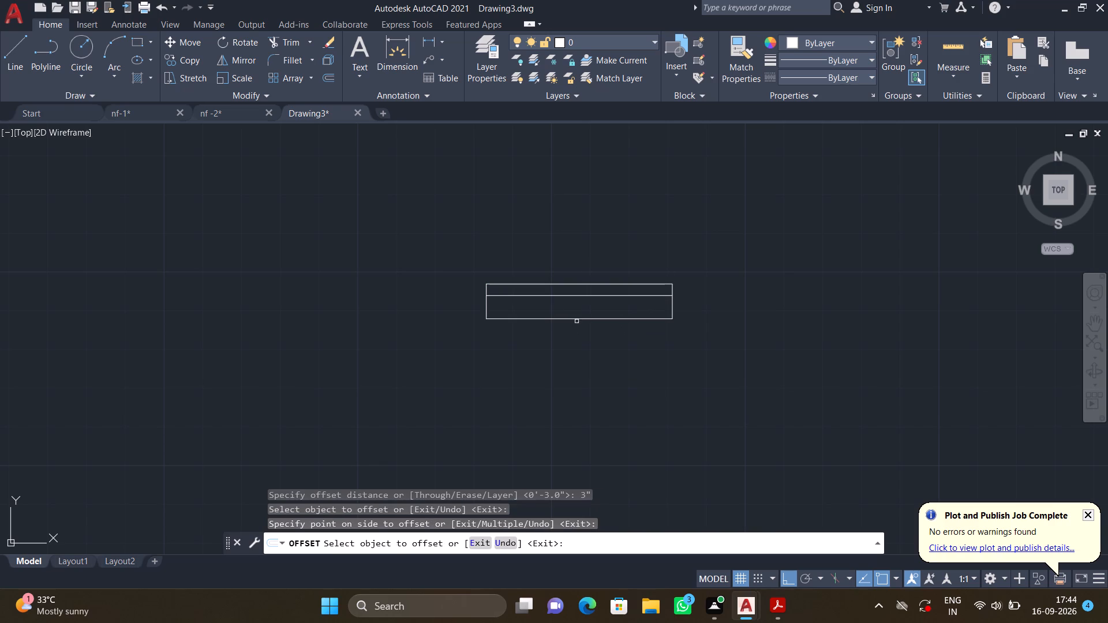
pyautogui.click(577, 319)
pyautogui.click(579, 302)
pyautogui.press('Return')
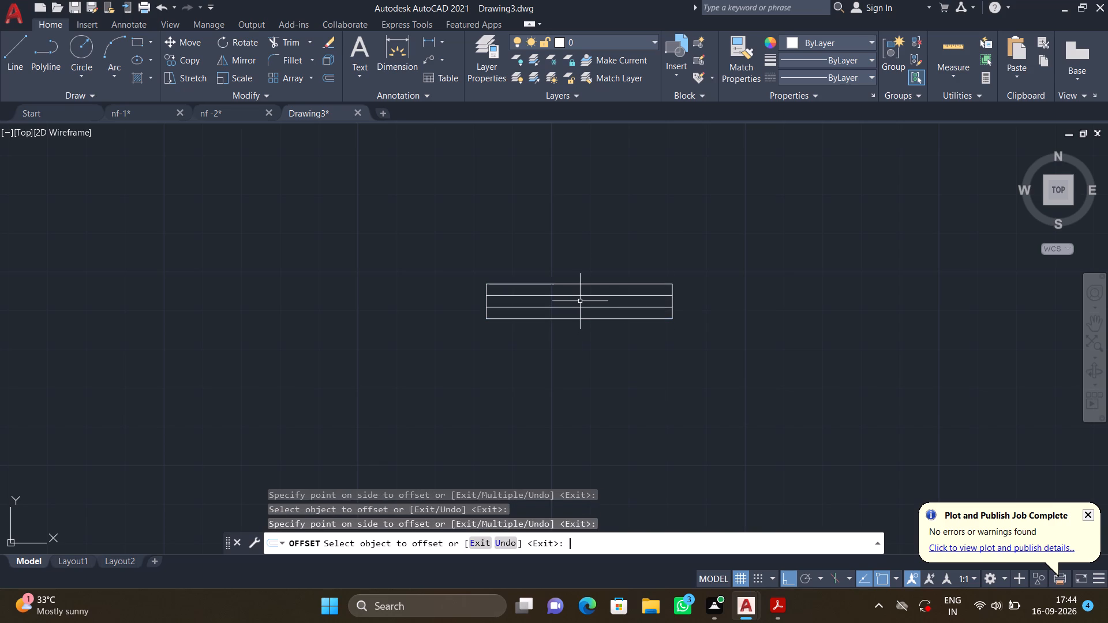
# Draw a closed 2' by 9" horizontal rectangle from line segments below the 4' window symbol.
pyautogui.scroll(-1, 575, 311)
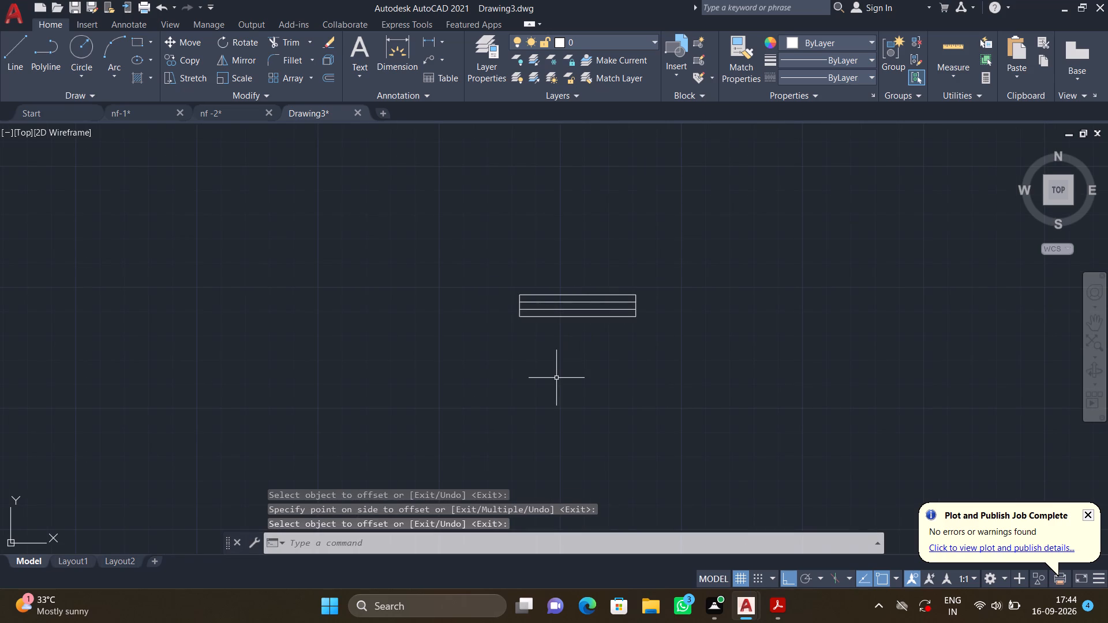
pyautogui.press('l')
pyautogui.press('Return')
pyautogui.click(525, 406)
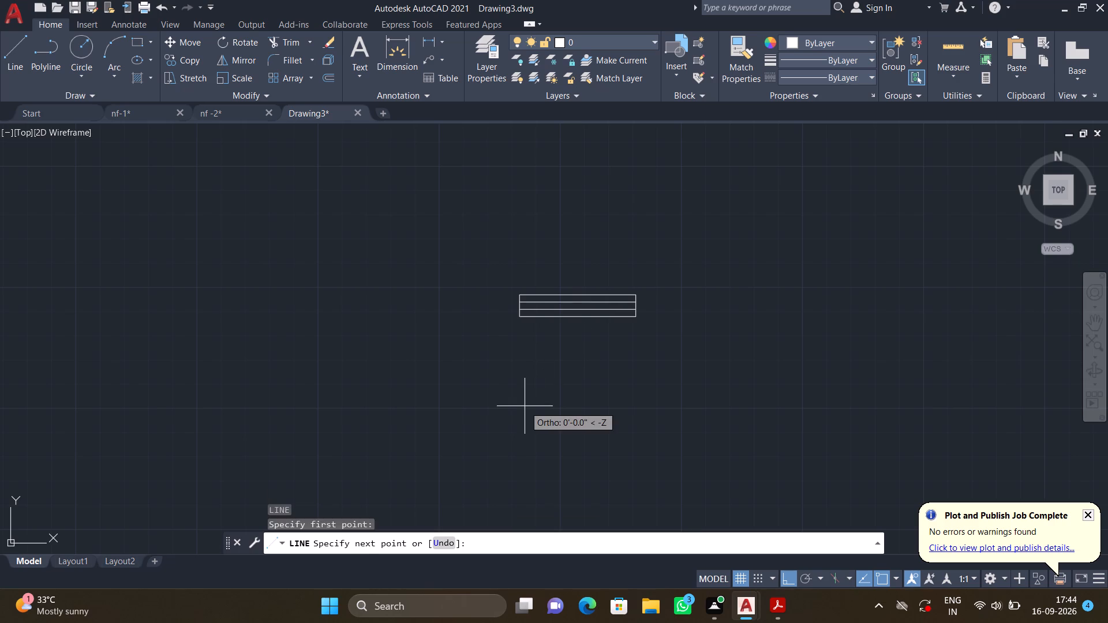
pyautogui.write("2'")
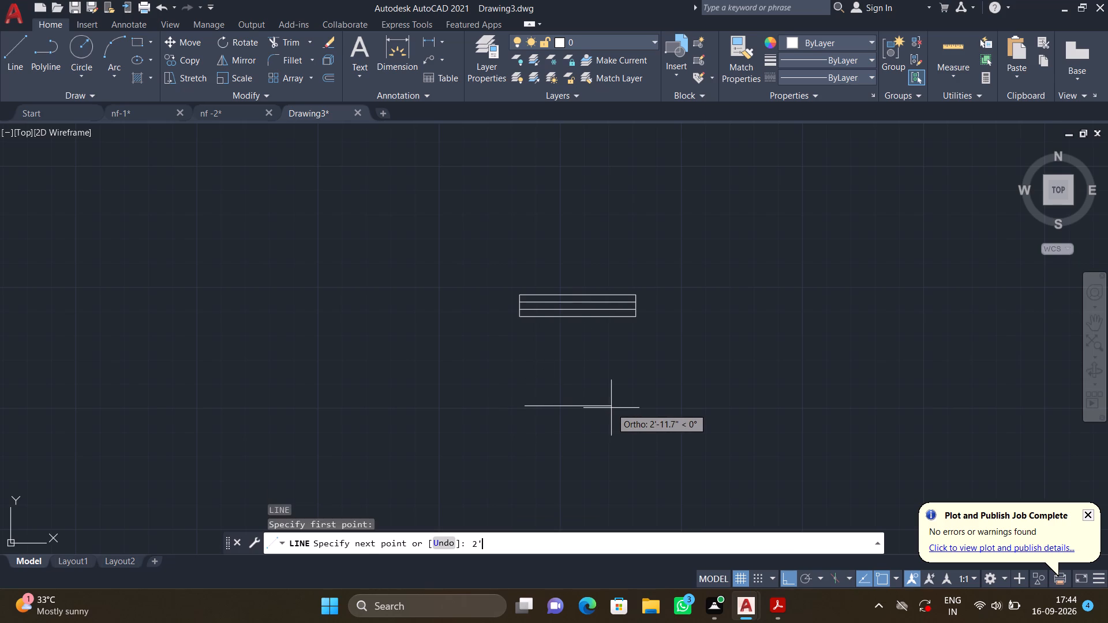
pyautogui.press('Return')
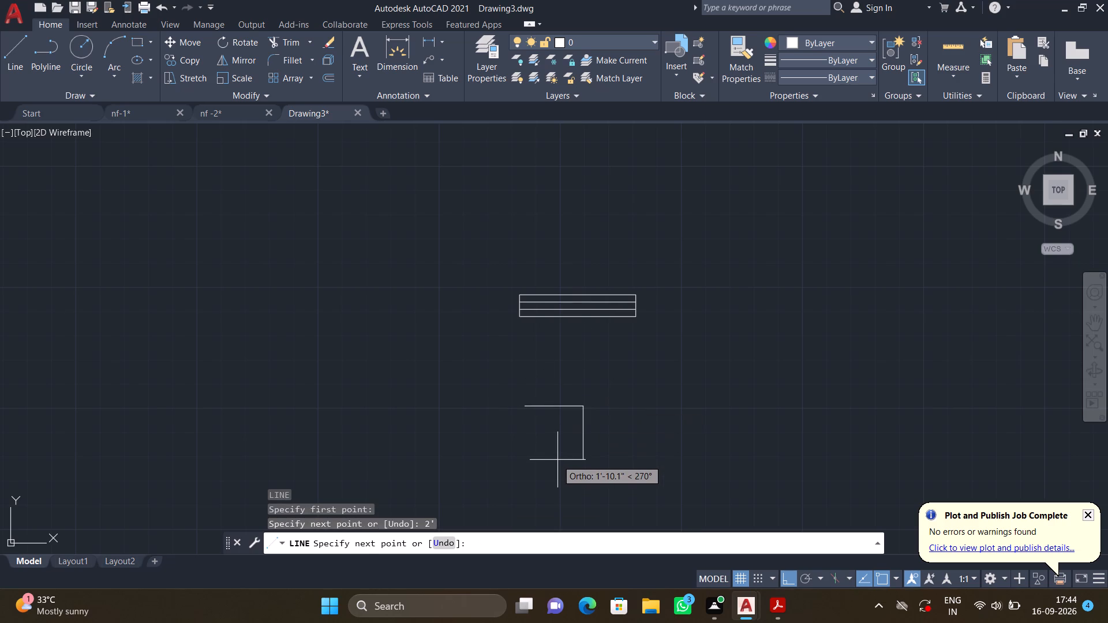
pyautogui.write('9"')
pyautogui.press('Return')
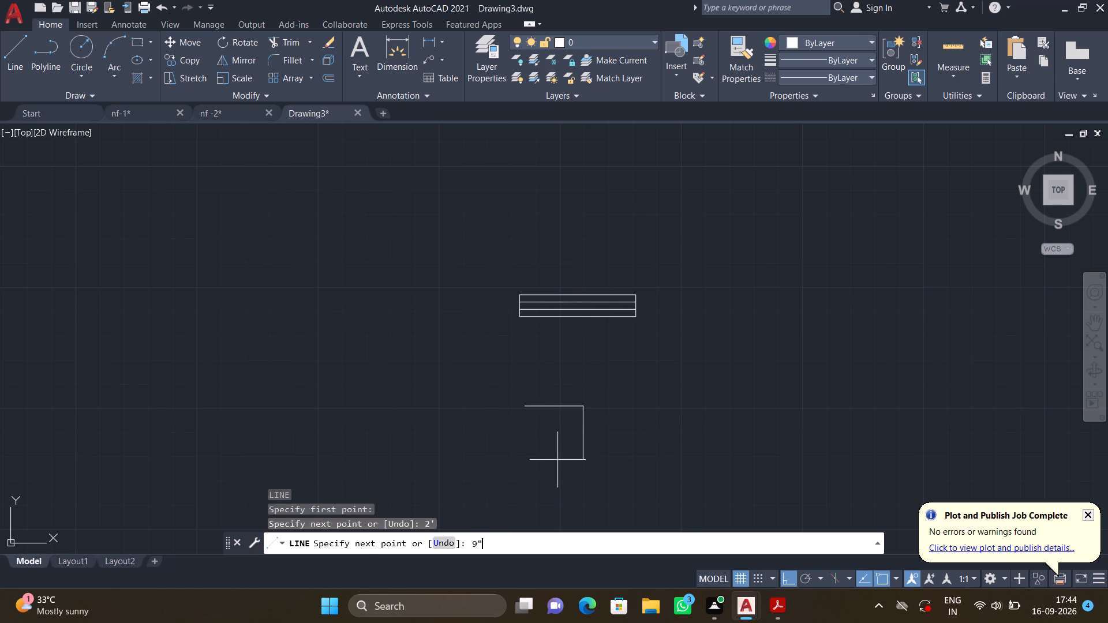
pyautogui.write("2'")
pyautogui.press('Return')
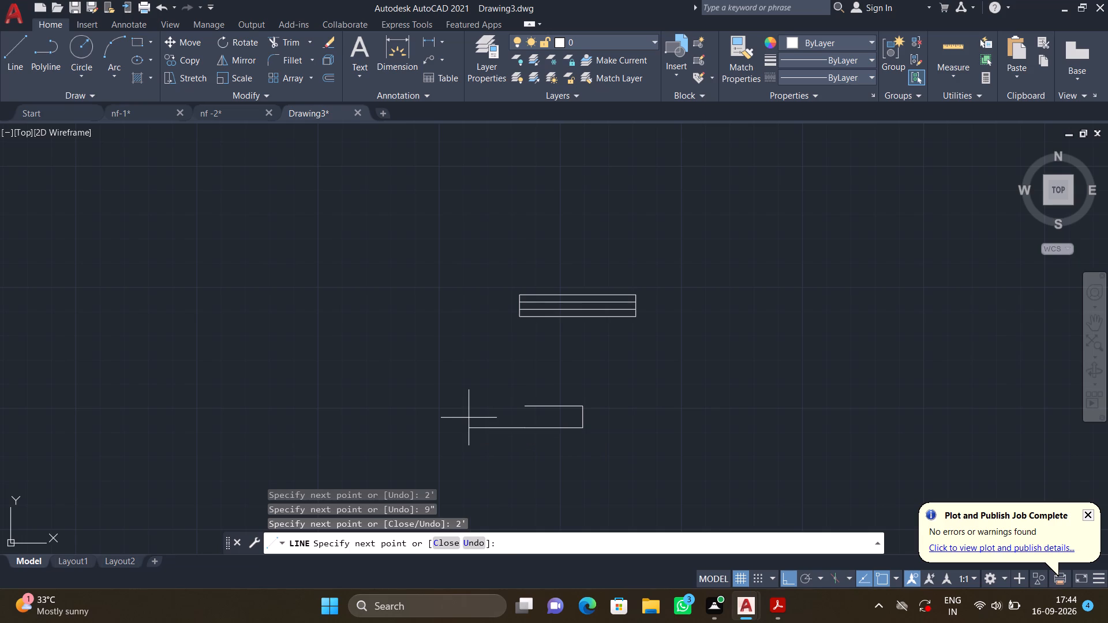
pyautogui.press('9')
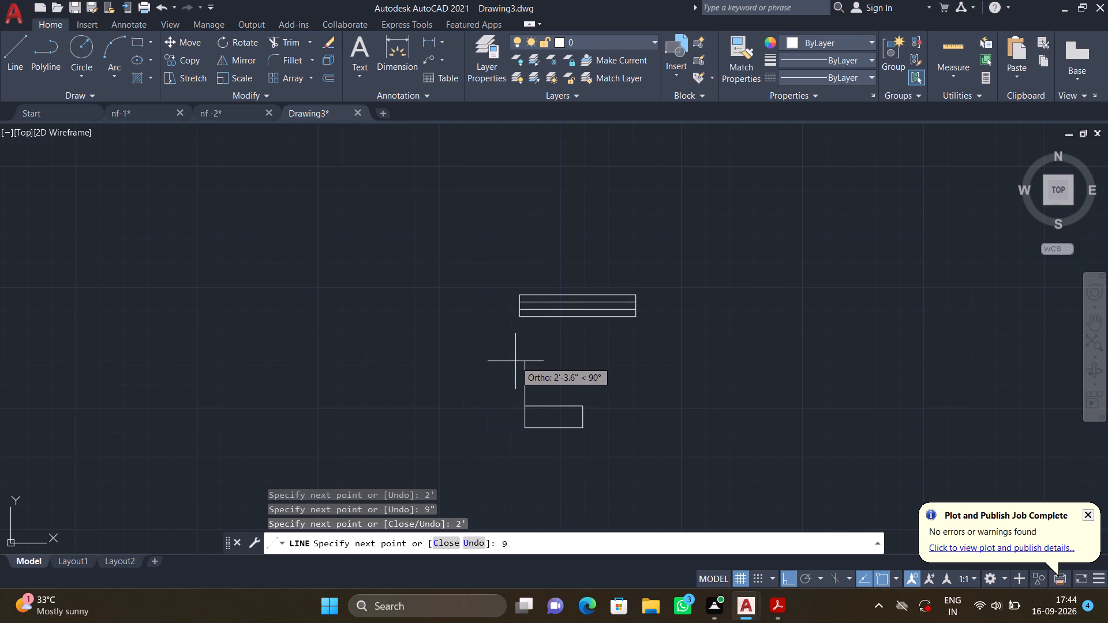
pyautogui.hotkey('shift', '"')
pyautogui.press('Return')
pyautogui.press('Return')
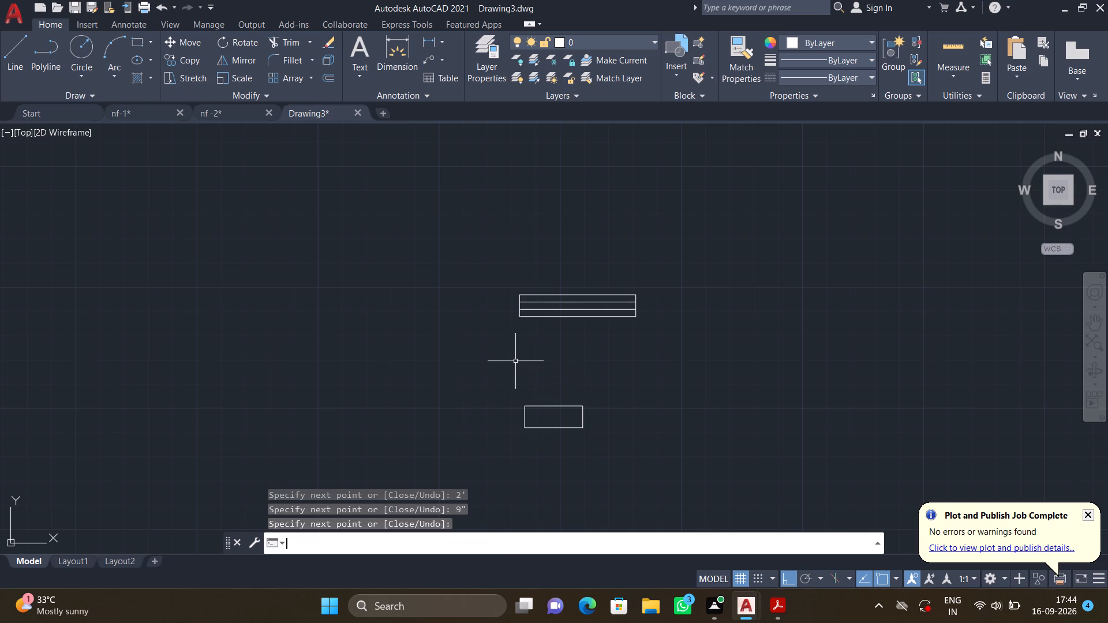
# Offset the long top and bottom edges of the 2' rectangle inward by 3" to form a small window symbol.
pyautogui.scroll(2, 542, 439)
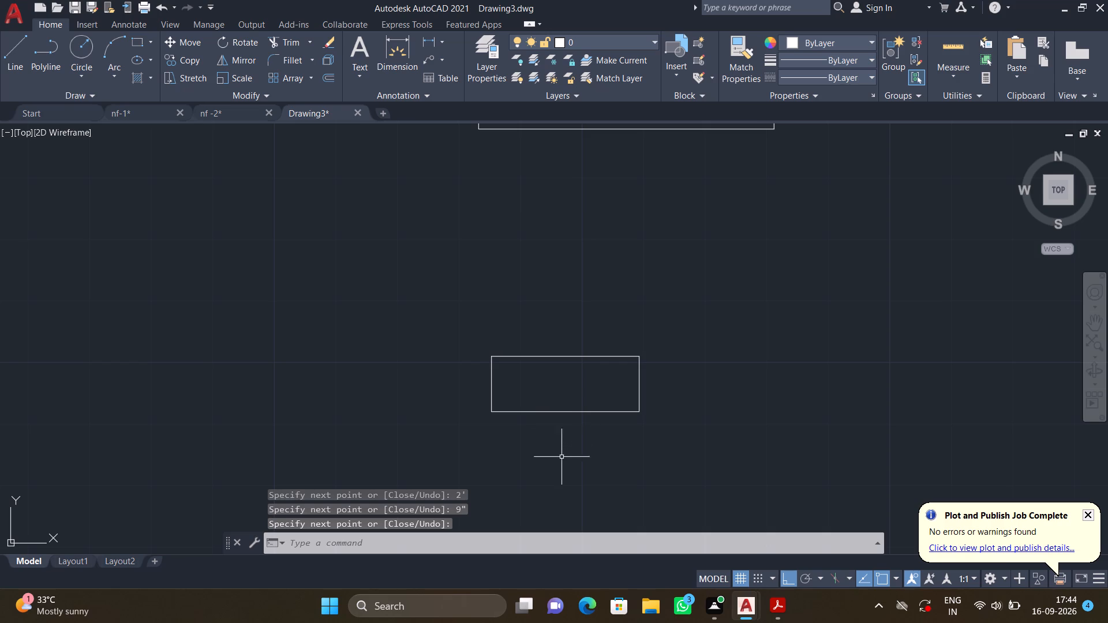
pyautogui.press('o')
pyautogui.press('Return')
pyautogui.press('3')
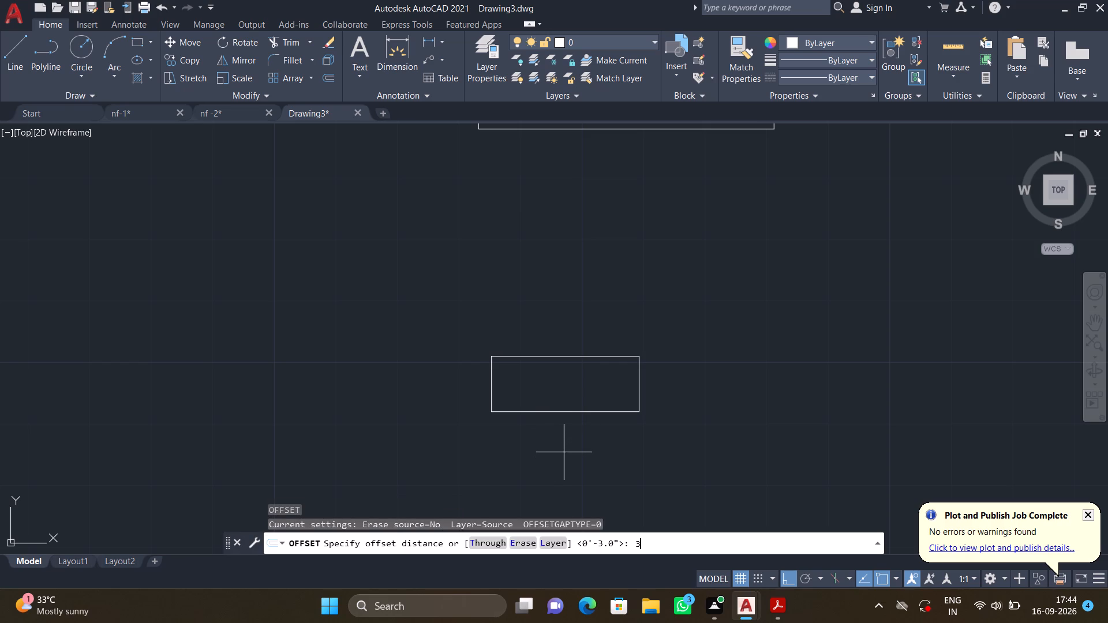
pyautogui.hotkey('shift', '"')
pyautogui.press('Return')
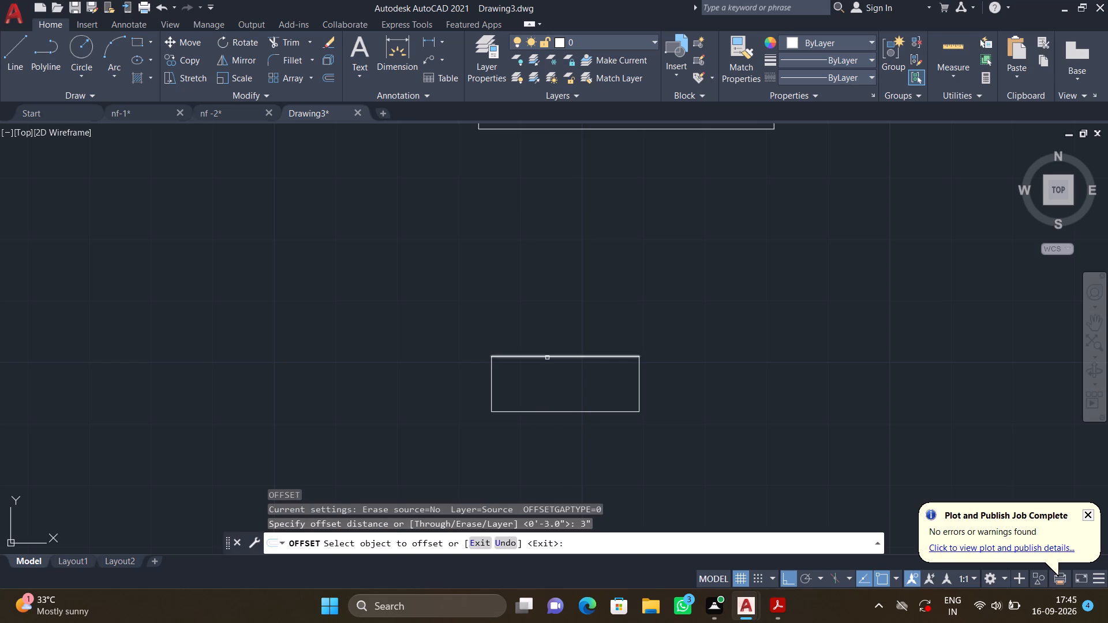
pyautogui.click(547, 358)
pyautogui.click(548, 377)
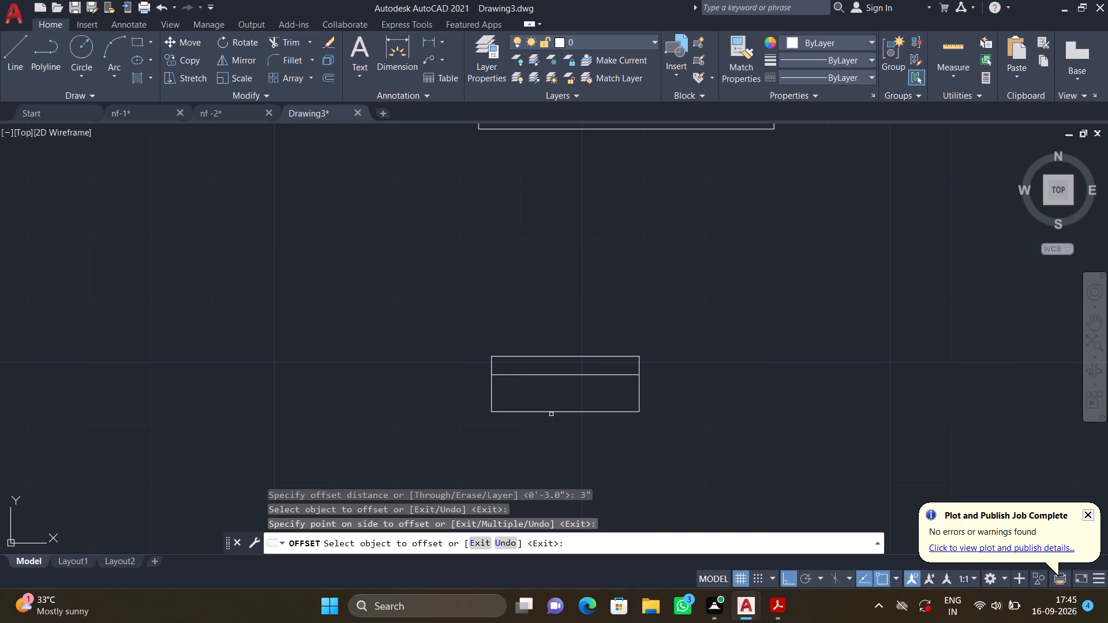
pyautogui.click(551, 412)
pyautogui.click(549, 392)
pyautogui.press('Return')
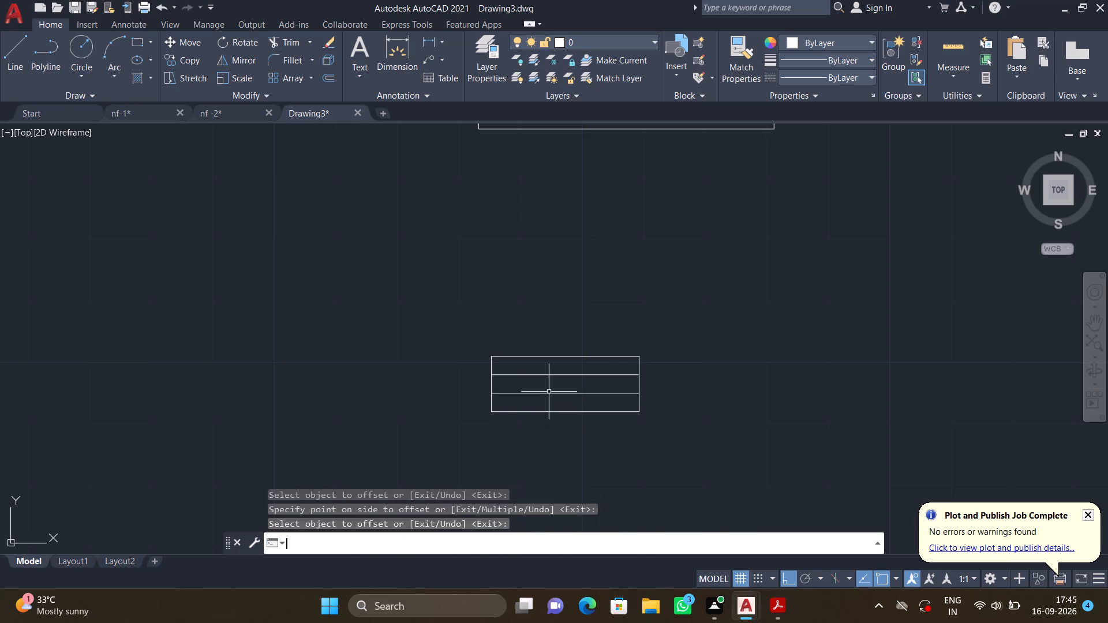
# Copy the 2' window symbol by its top-left corner, with Ortho off, into the top outer wall of the plan's top-left room.
pyautogui.scroll(-3, 563, 389)
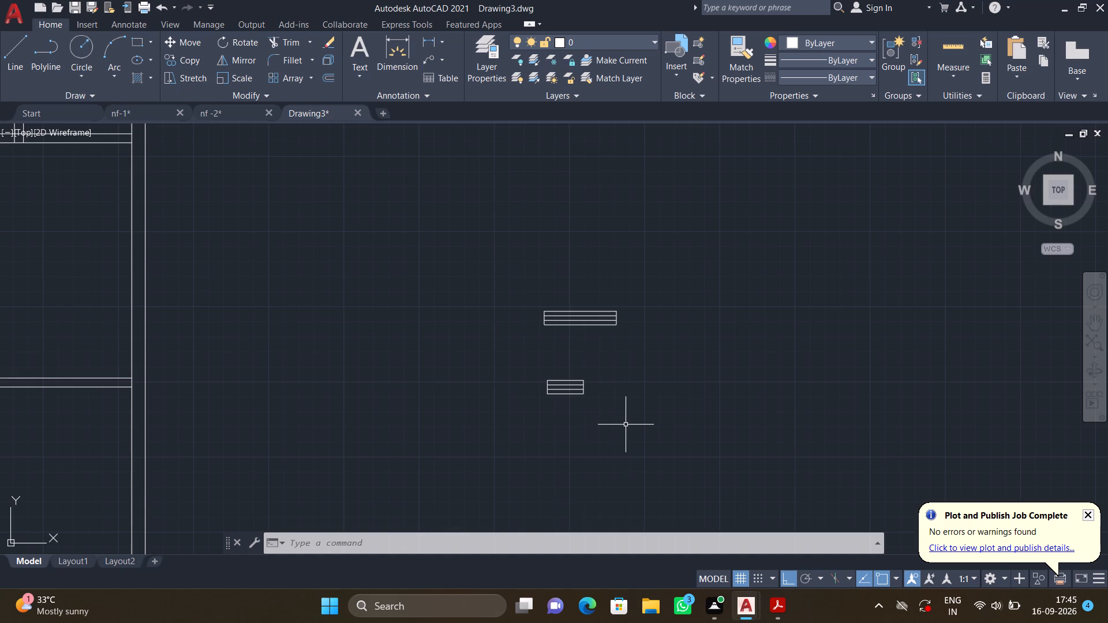
pyautogui.write('co')
pyautogui.press('Return')
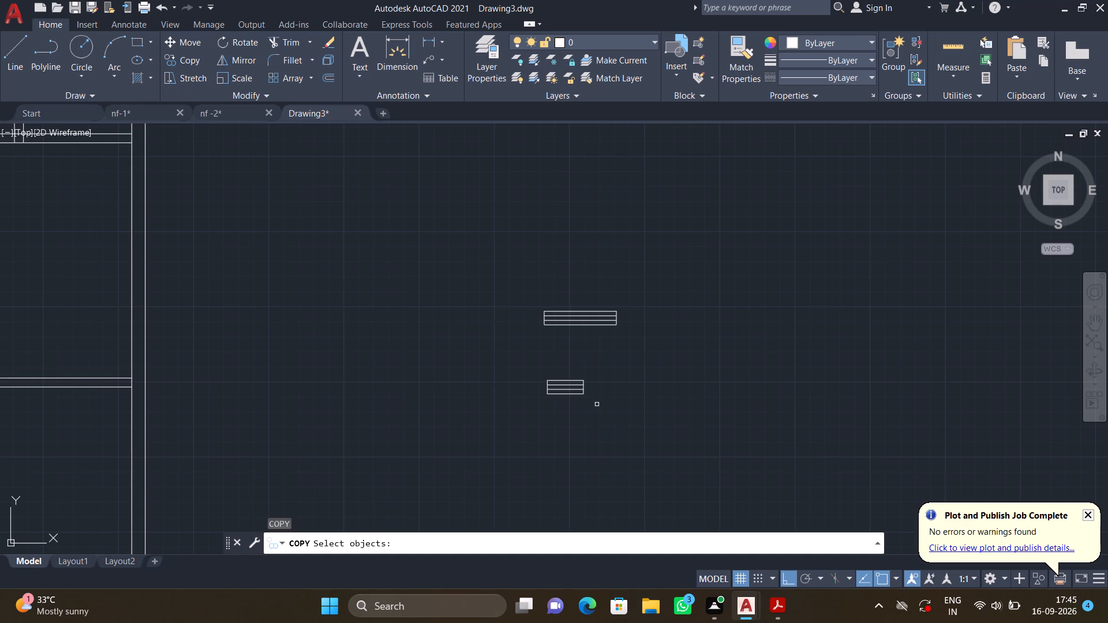
pyautogui.click(597, 408)
pyautogui.click(517, 369)
pyautogui.press('Return')
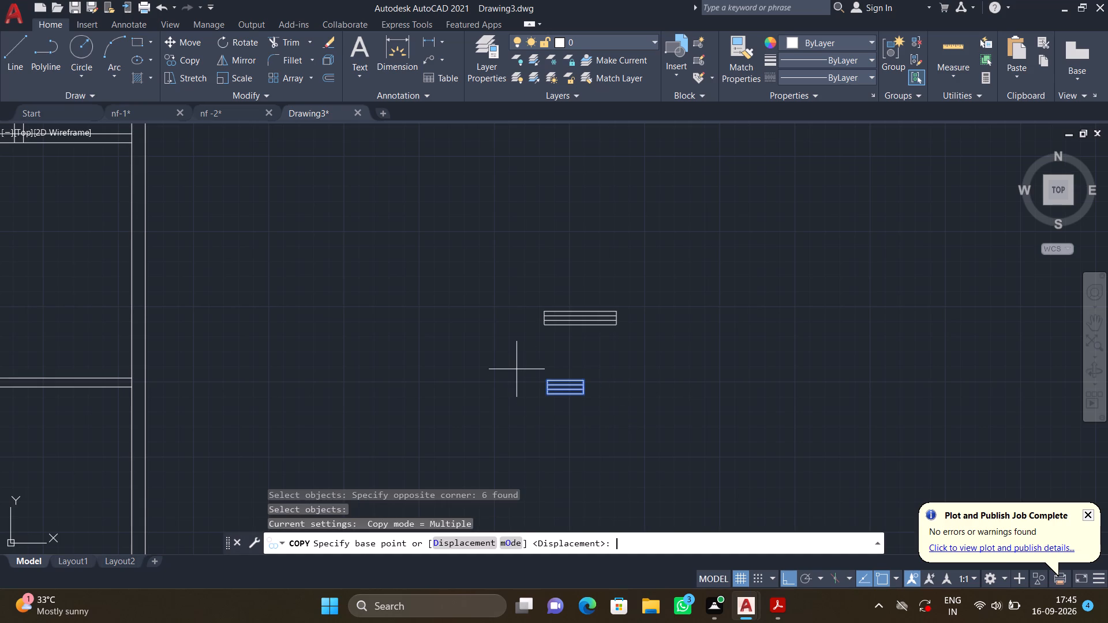
pyautogui.click(545, 382)
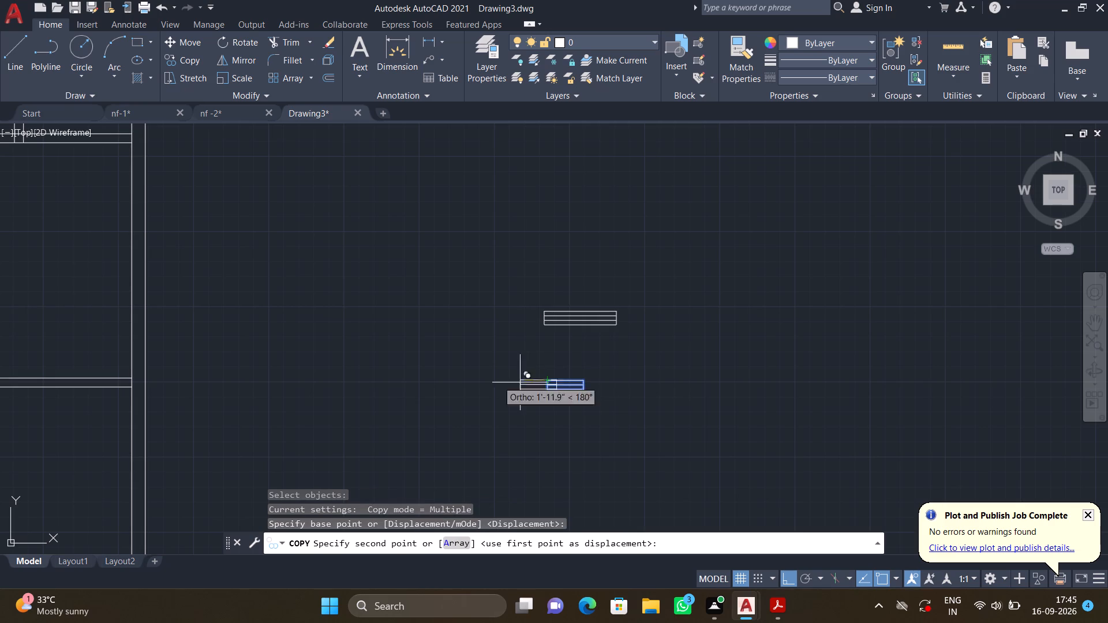
pyautogui.press('F8')
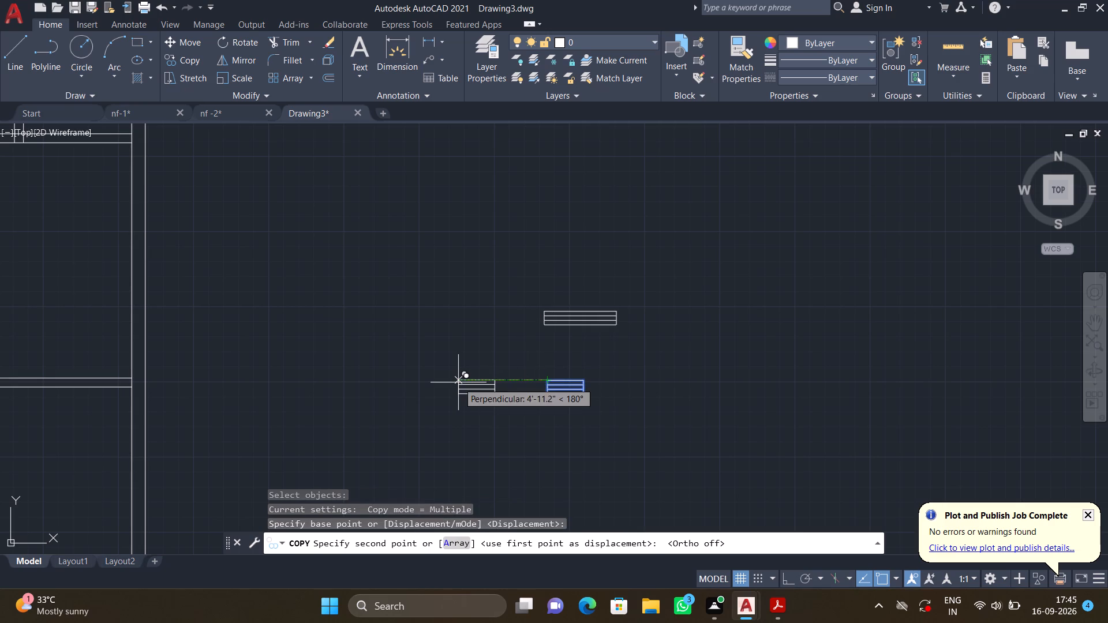
pyautogui.scroll(-2, 463, 382)
pyautogui.moveTo(394, 340); pyautogui.dragTo(466, 367, button='middle')
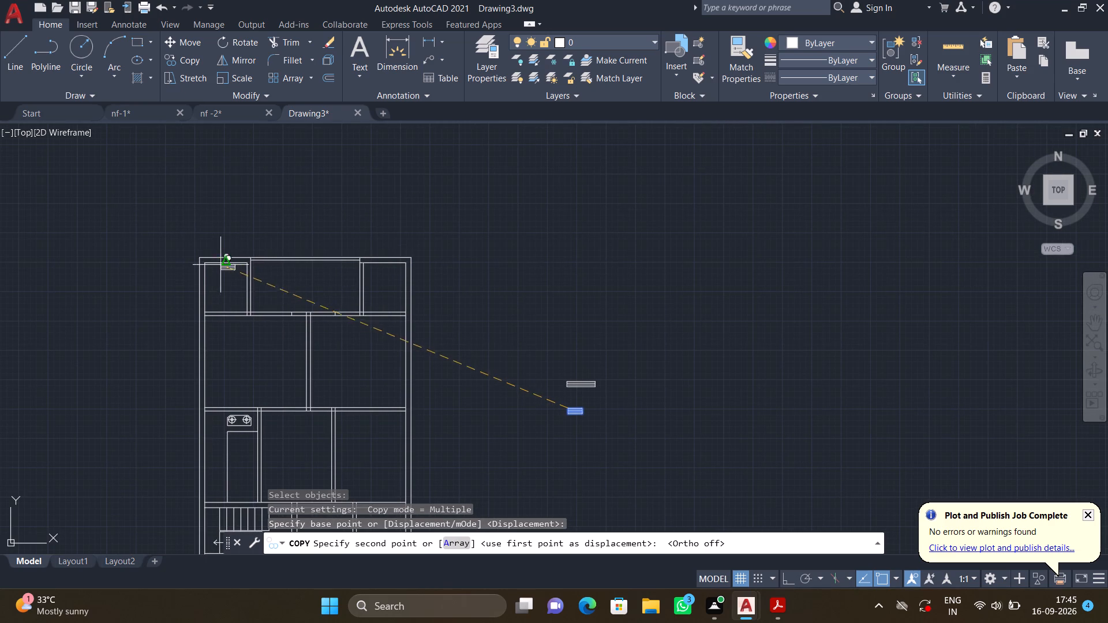
pyautogui.scroll(5, 202, 249)
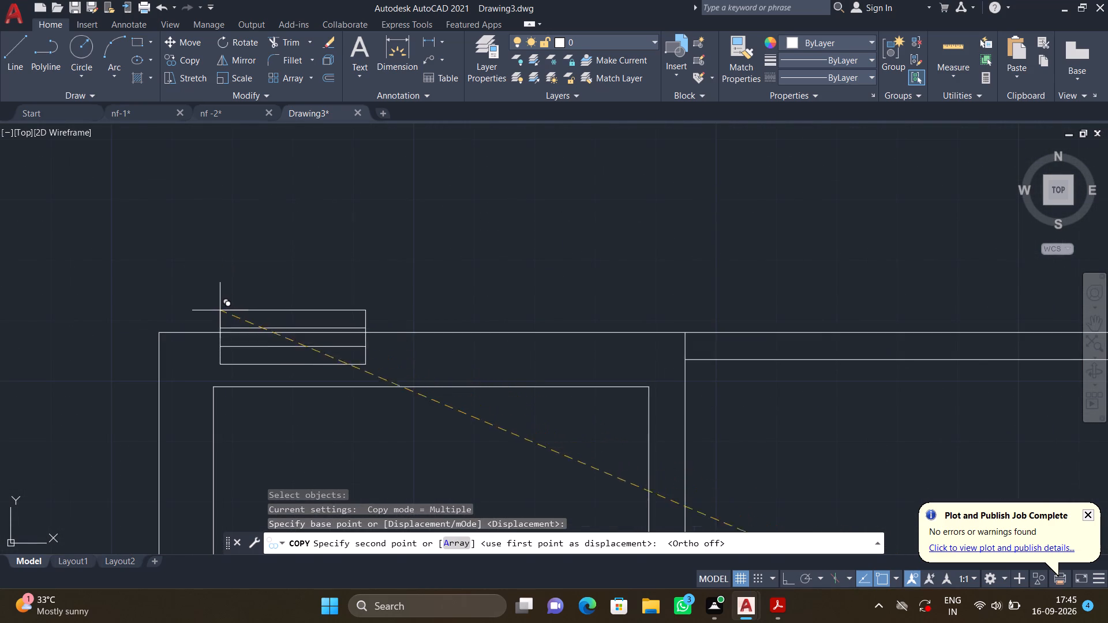
pyautogui.scroll(3, 342, 337)
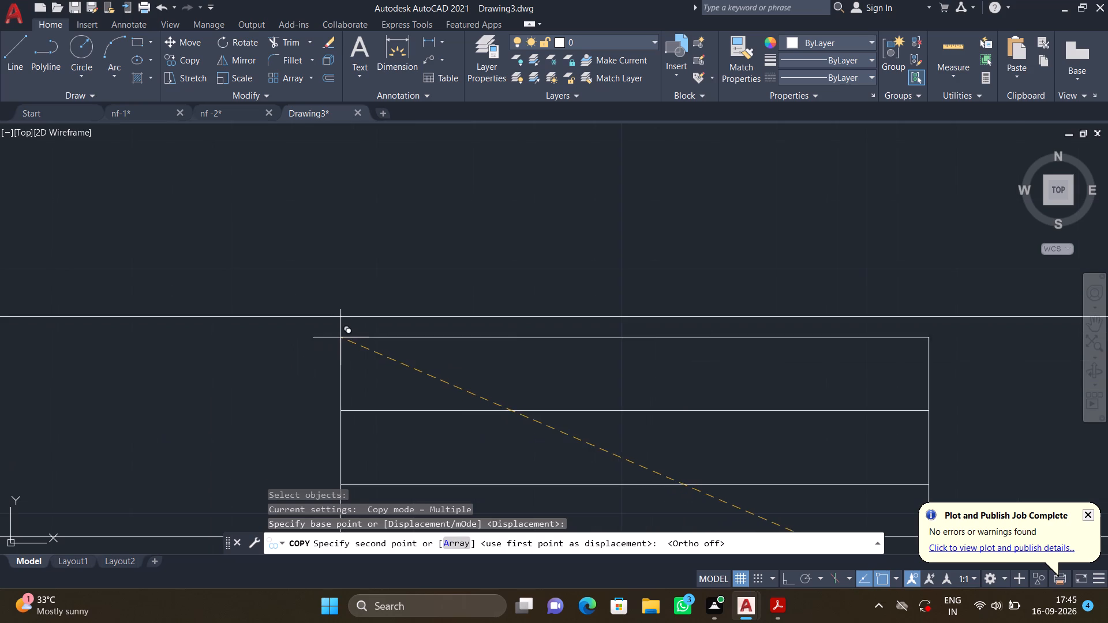
pyautogui.scroll(-2, 331, 320)
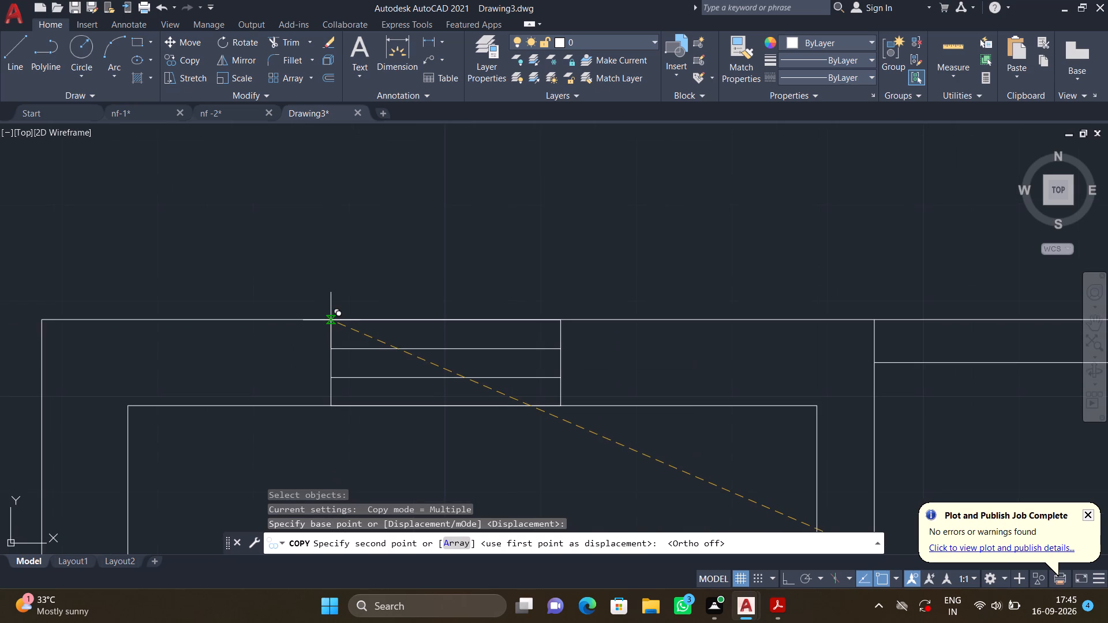
pyautogui.scroll(3, 338, 326)
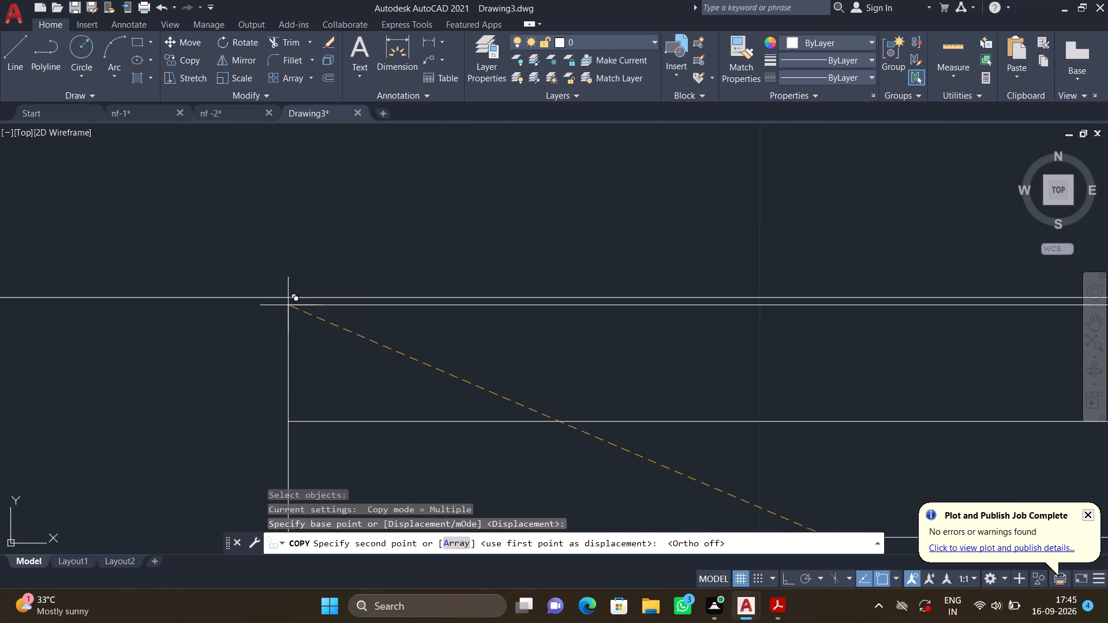
pyautogui.click(287, 298)
# Place another copy of the 2' window symbol in the top outer wall of the plan's top-right room.
pyautogui.scroll(-5, 308, 299)
pyautogui.scroll(-2, 413, 324)
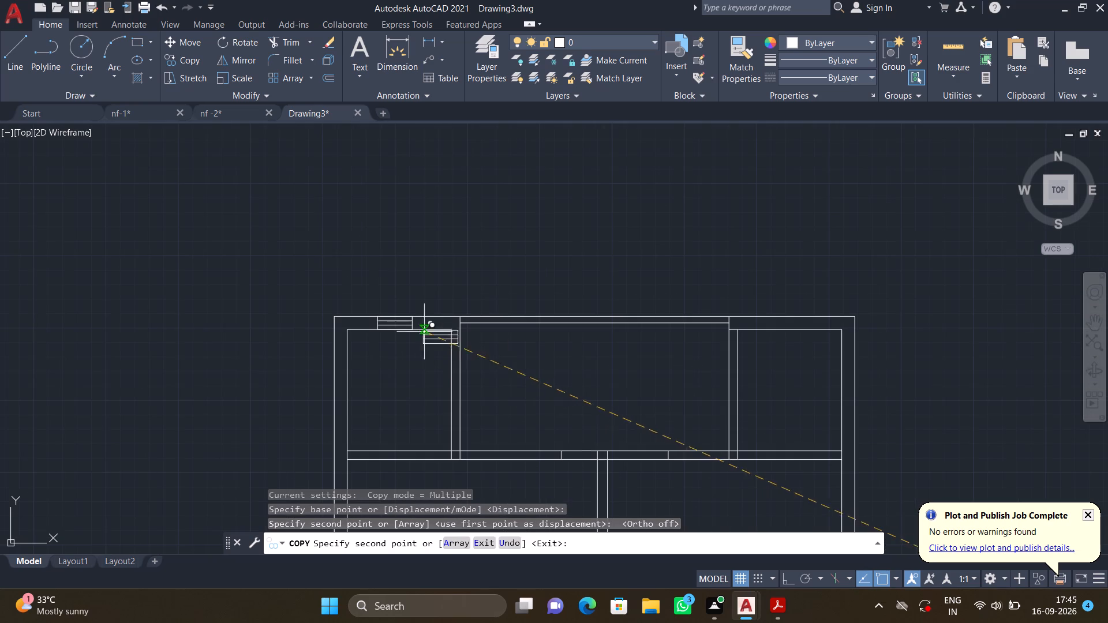
pyautogui.moveTo(536, 366); pyautogui.dragTo(212, 331, button='middle')
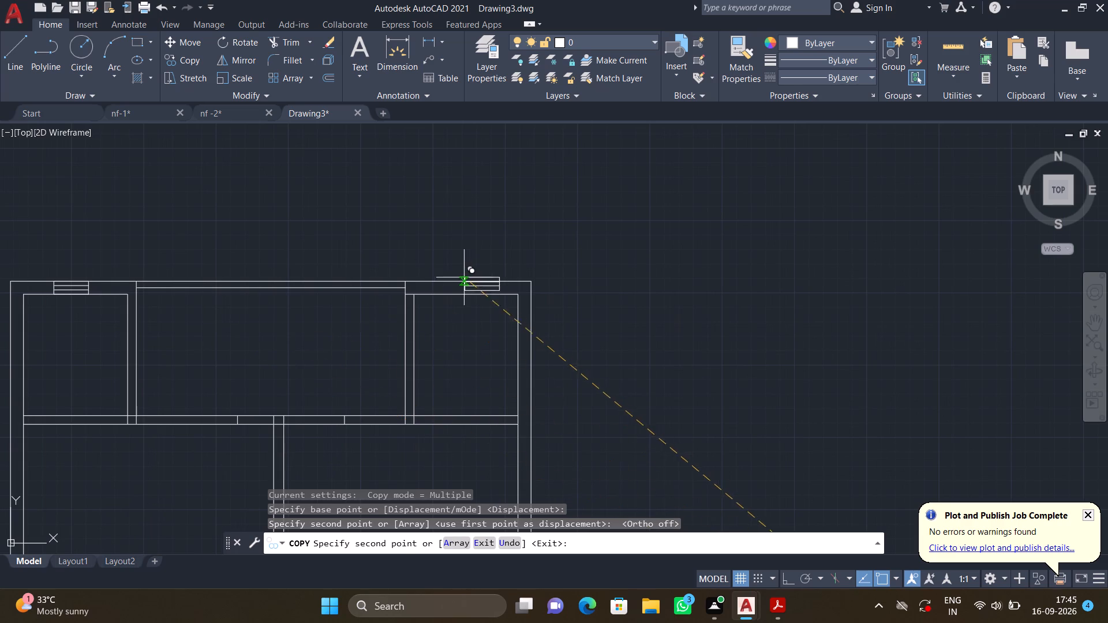
pyautogui.scroll(5, 459, 278)
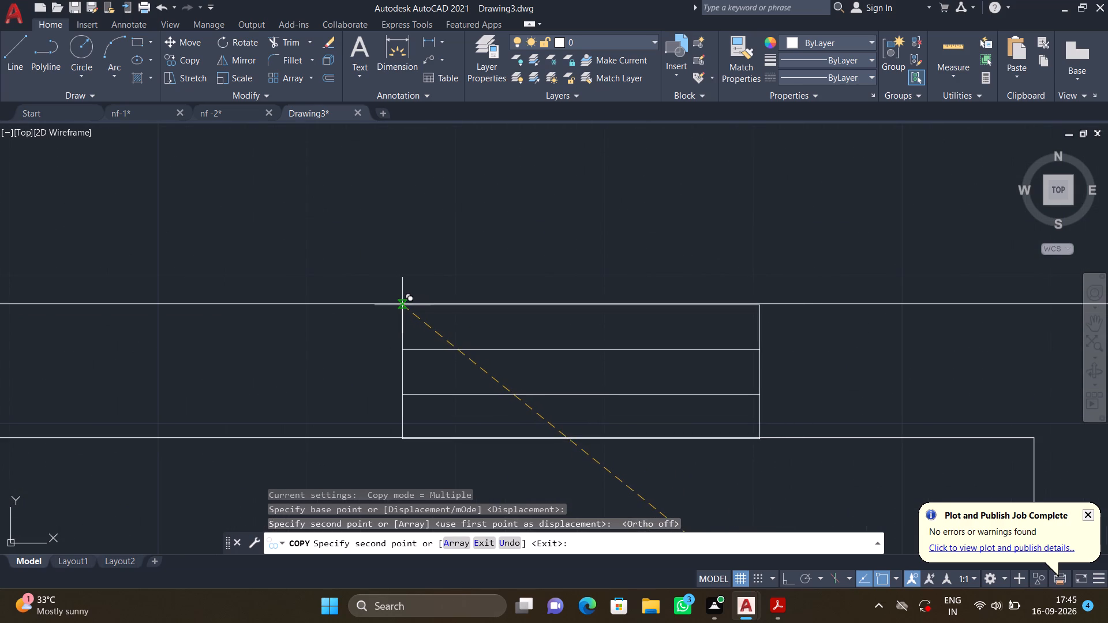
pyautogui.click(404, 305)
# Place a further copy of the 2' window symbol in the bottom wall of the large lower-right room and finish copying.
pyautogui.scroll(-9, 422, 342)
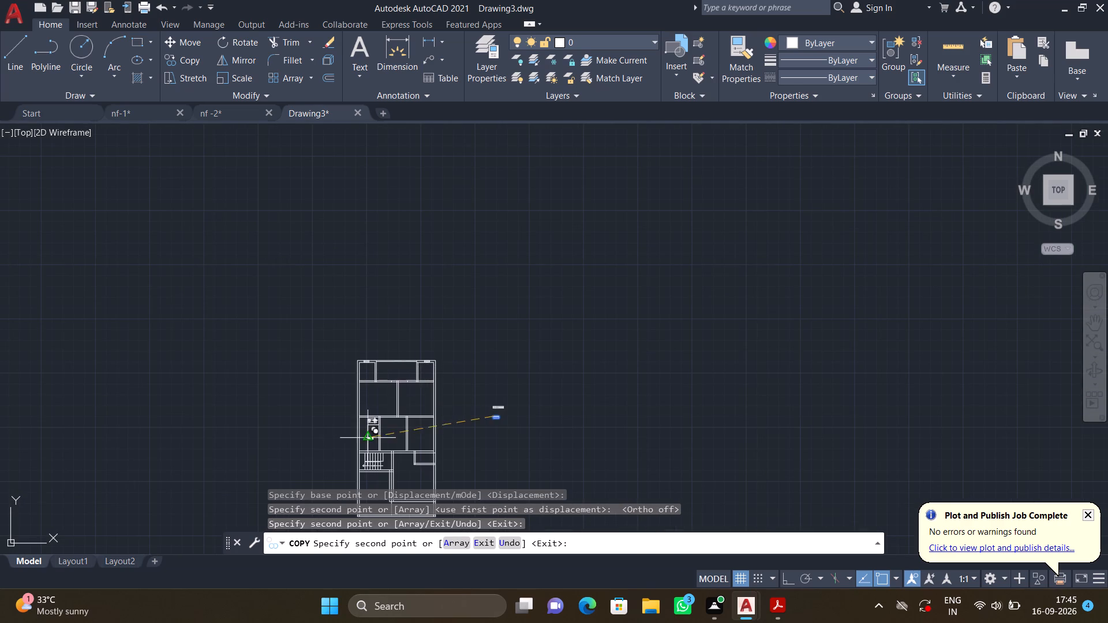
pyautogui.moveTo(372, 421); pyautogui.dragTo(364, 285, button='middle')
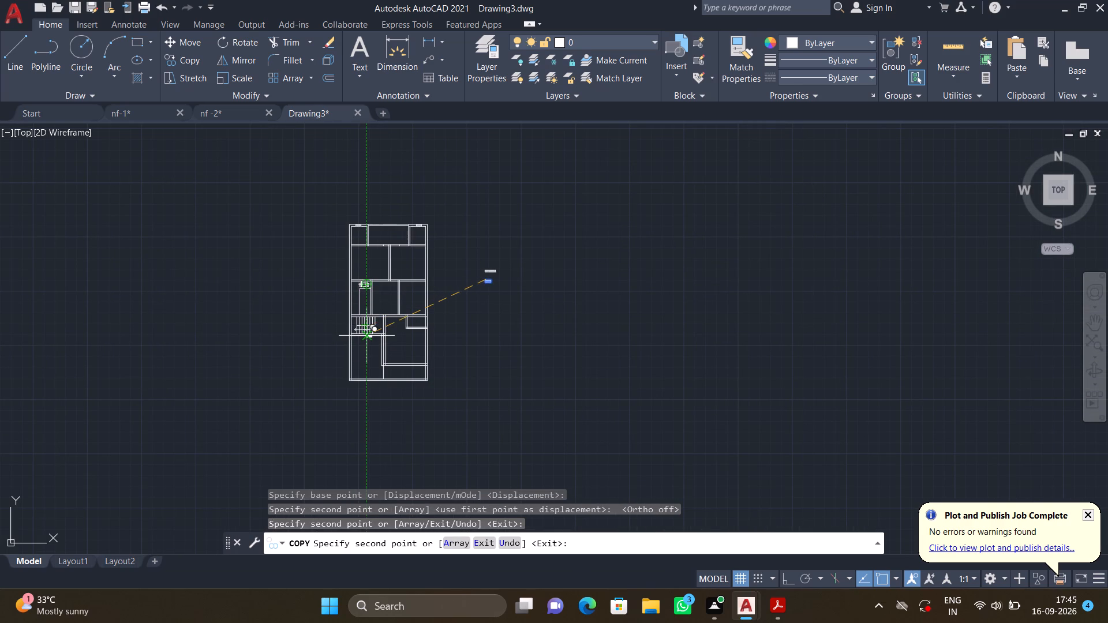
pyautogui.scroll(3, 388, 373)
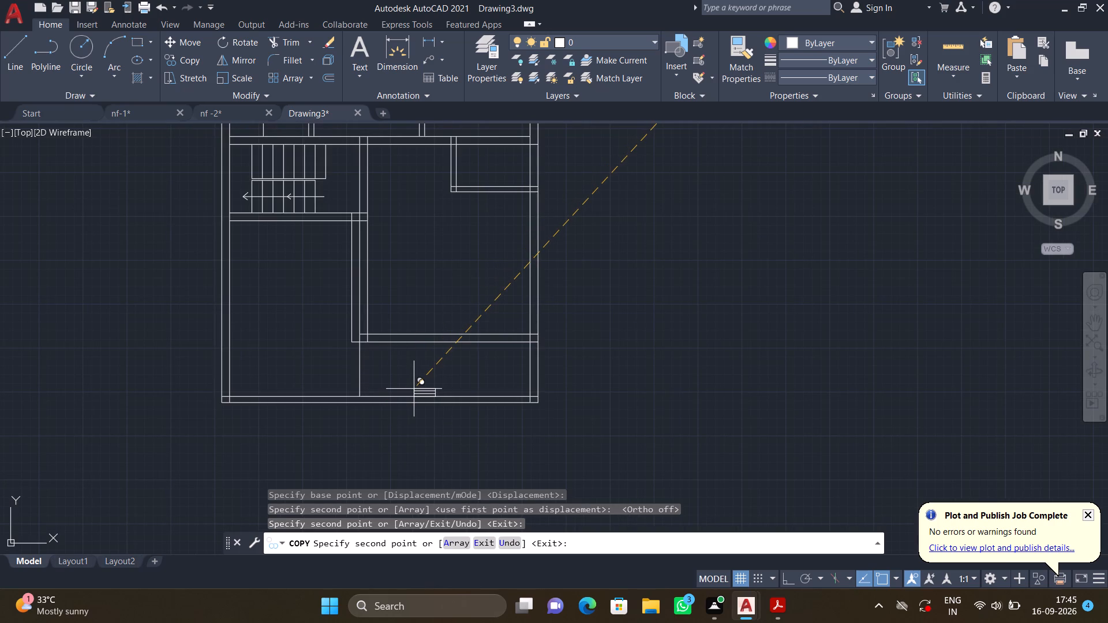
pyautogui.scroll(6, 453, 332)
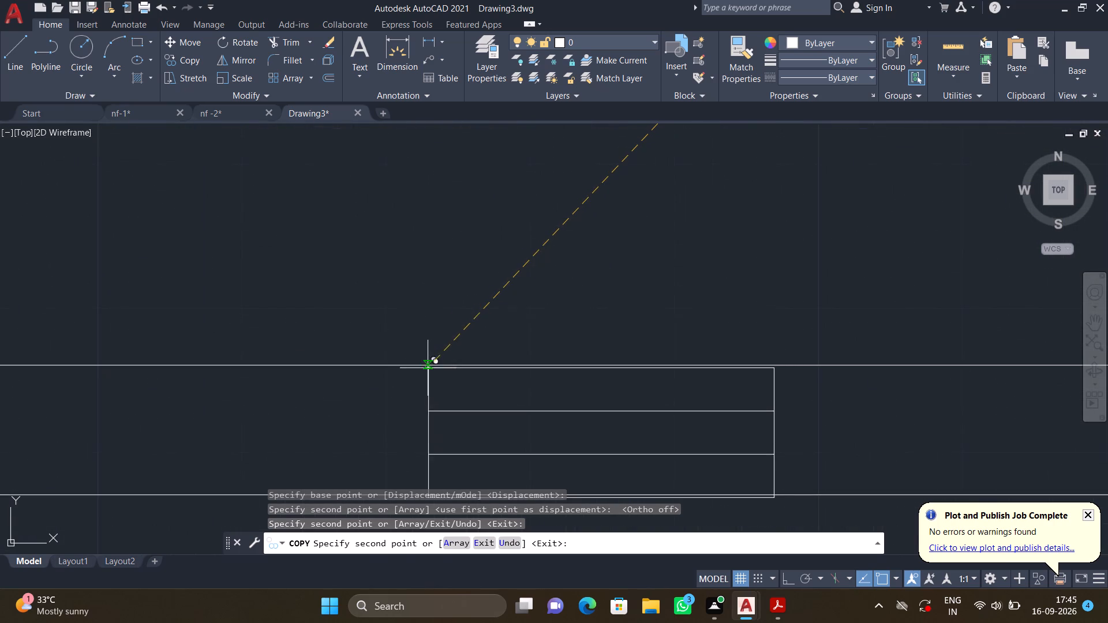
pyautogui.scroll(2, 421, 366)
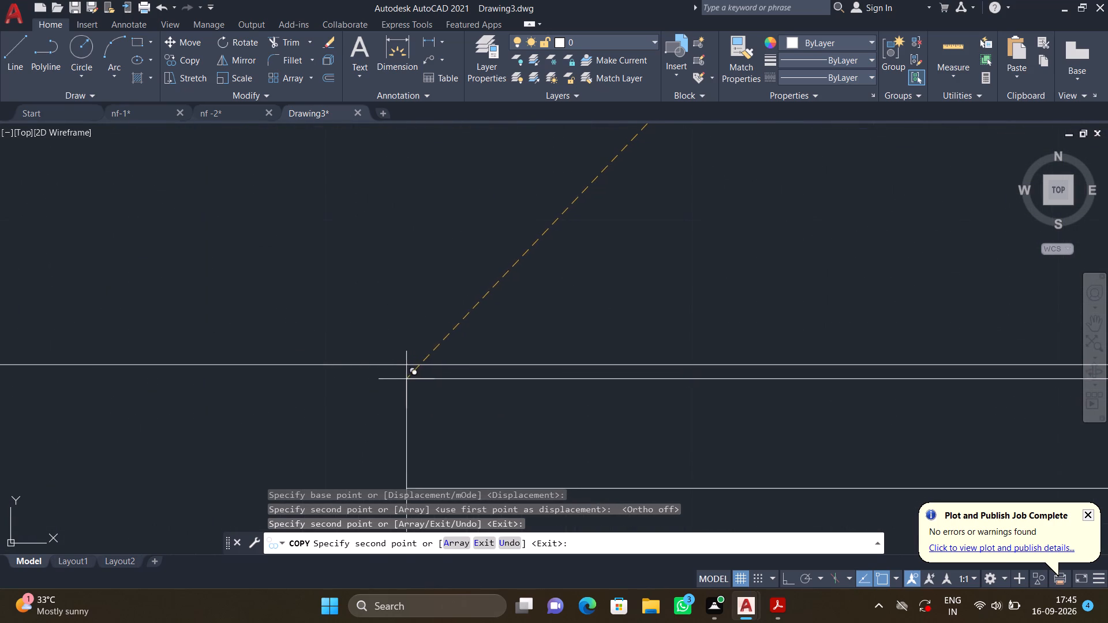
pyautogui.click(393, 363)
pyautogui.scroll(-5, 432, 352)
pyautogui.scroll(-3, 505, 378)
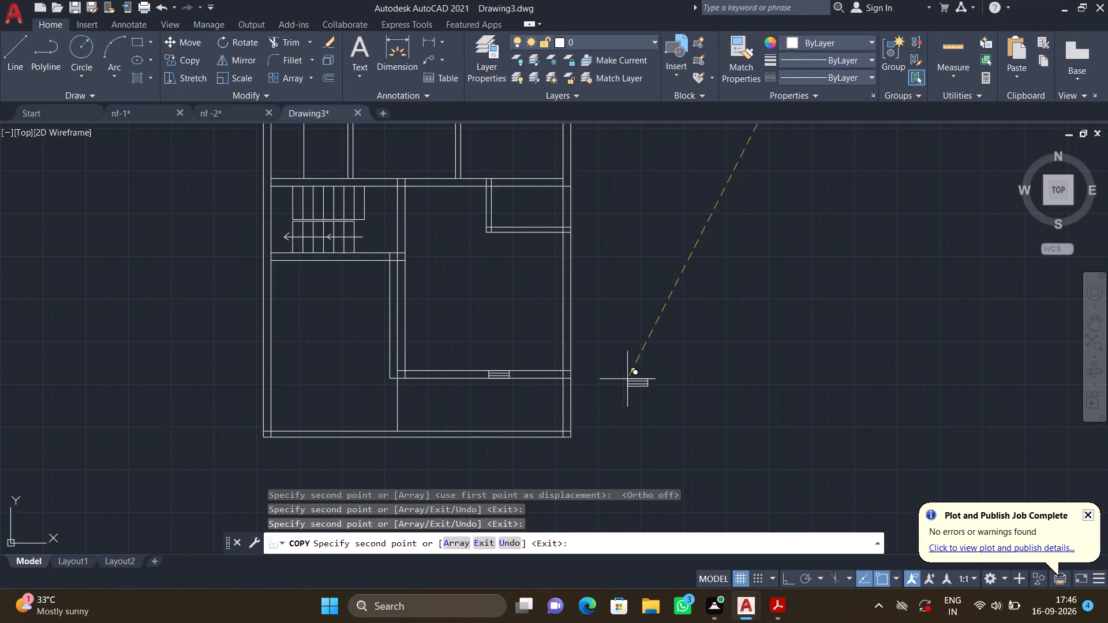
pyautogui.press('Return')
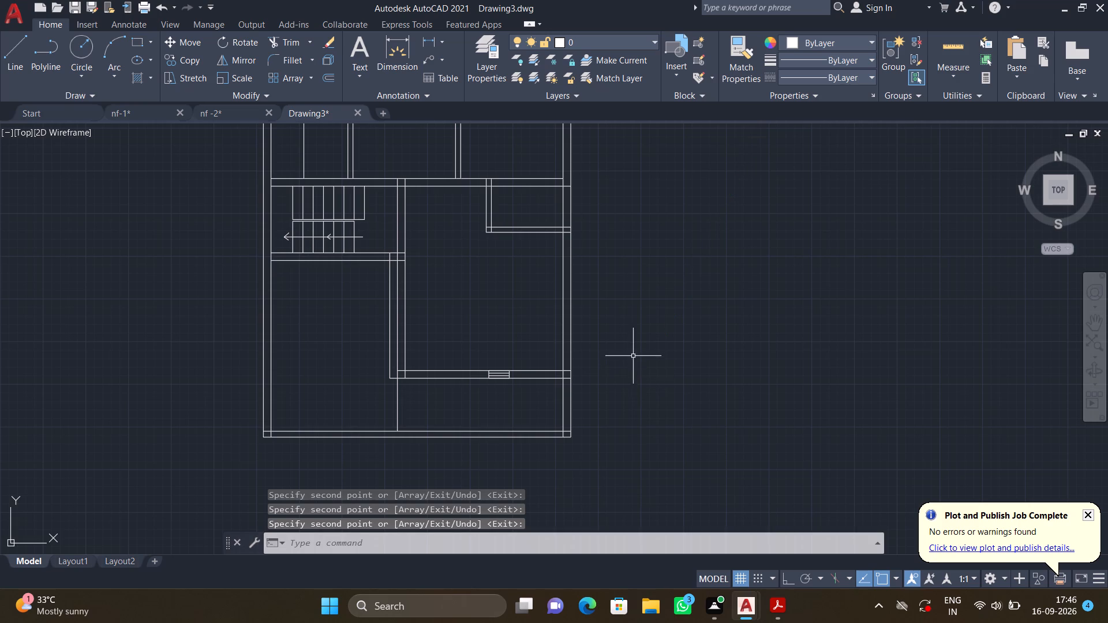
# Rotate the original 4' window symbol beside the plan 90° about its top-left corner, with Ortho on.
pyautogui.scroll(-2, 633, 354)
pyautogui.moveTo(642, 354); pyautogui.dragTo(533, 431, button='middle')
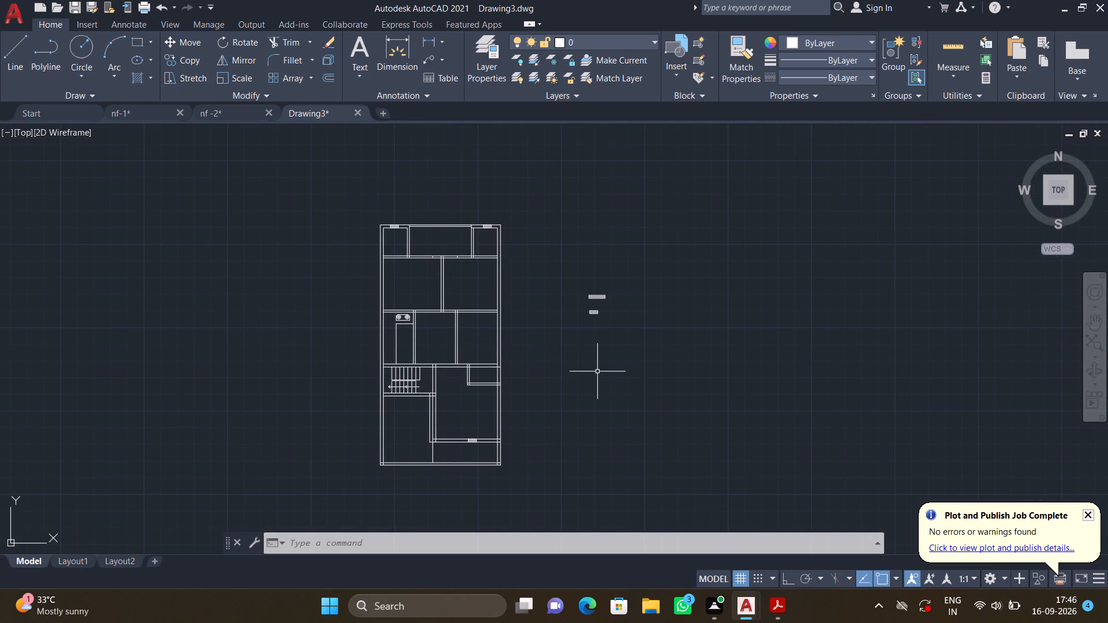
pyautogui.press('F8')
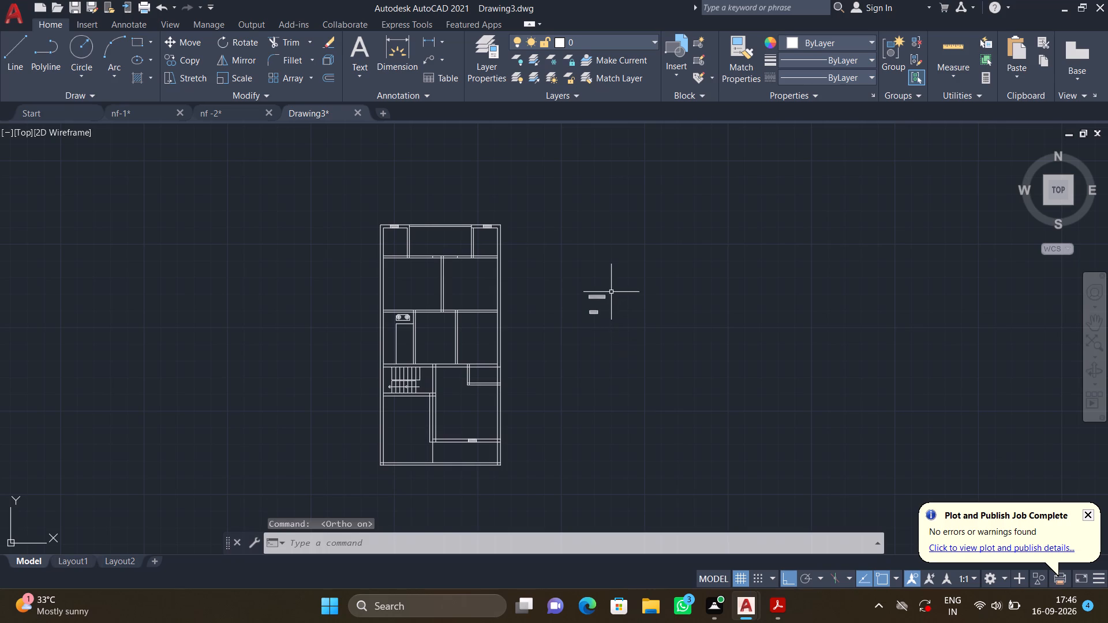
pyautogui.write('ro')
pyautogui.press('Return')
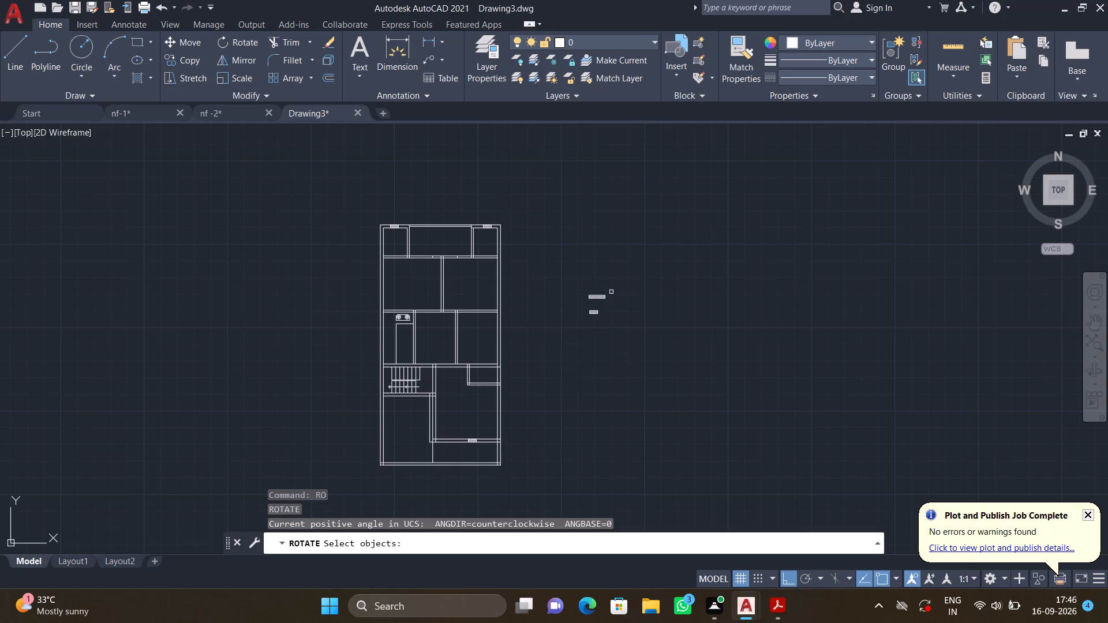
pyautogui.scroll(4, 601, 302)
pyautogui.click(628, 317)
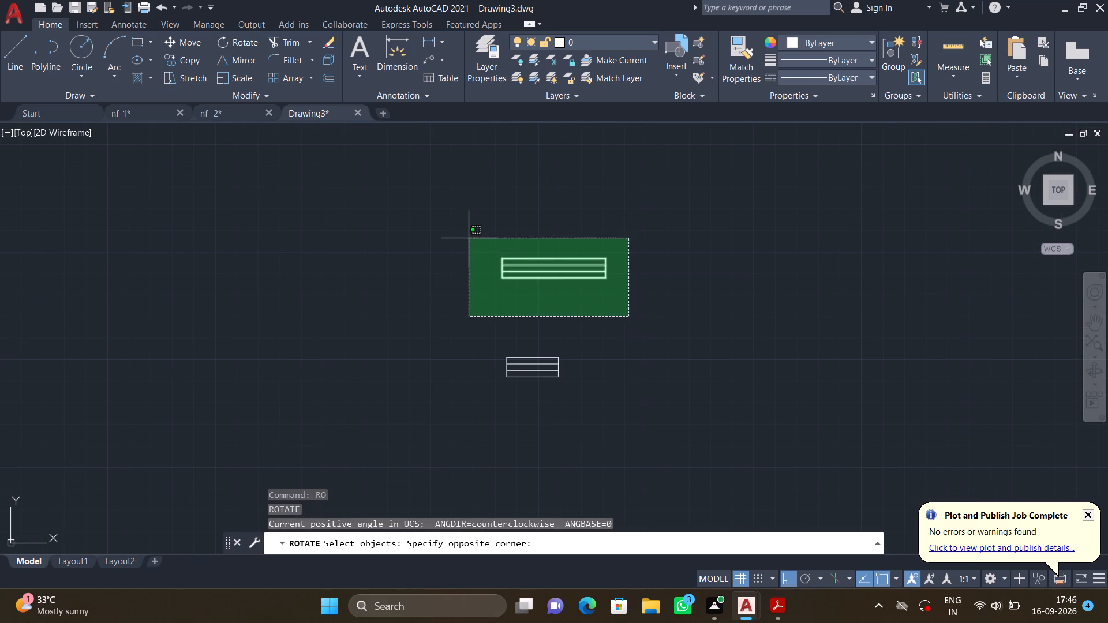
pyautogui.click(467, 236)
pyautogui.press('Return')
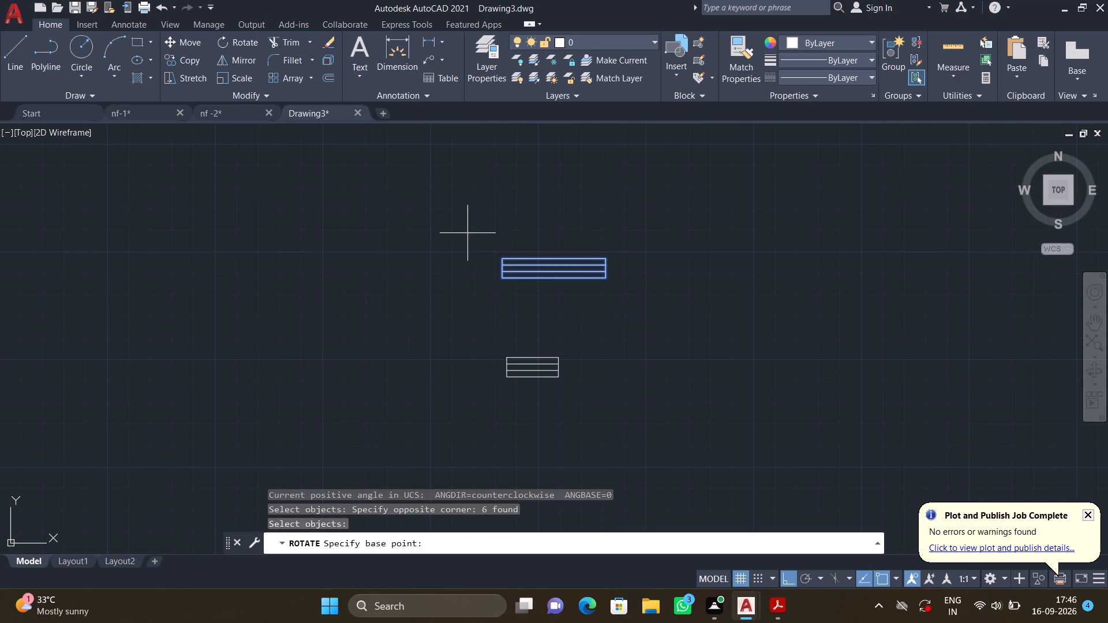
pyautogui.click(504, 258)
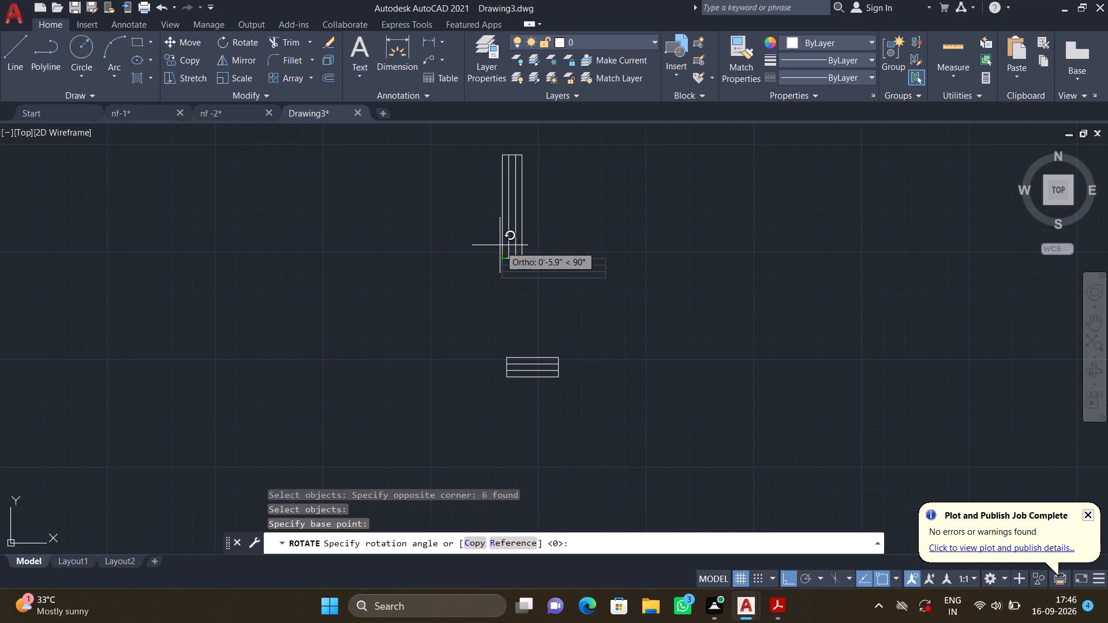
pyautogui.click(500, 245)
# Rotate the original 2' window symbol 90° about its top-left corner so it stands vertical.
pyautogui.press('space')
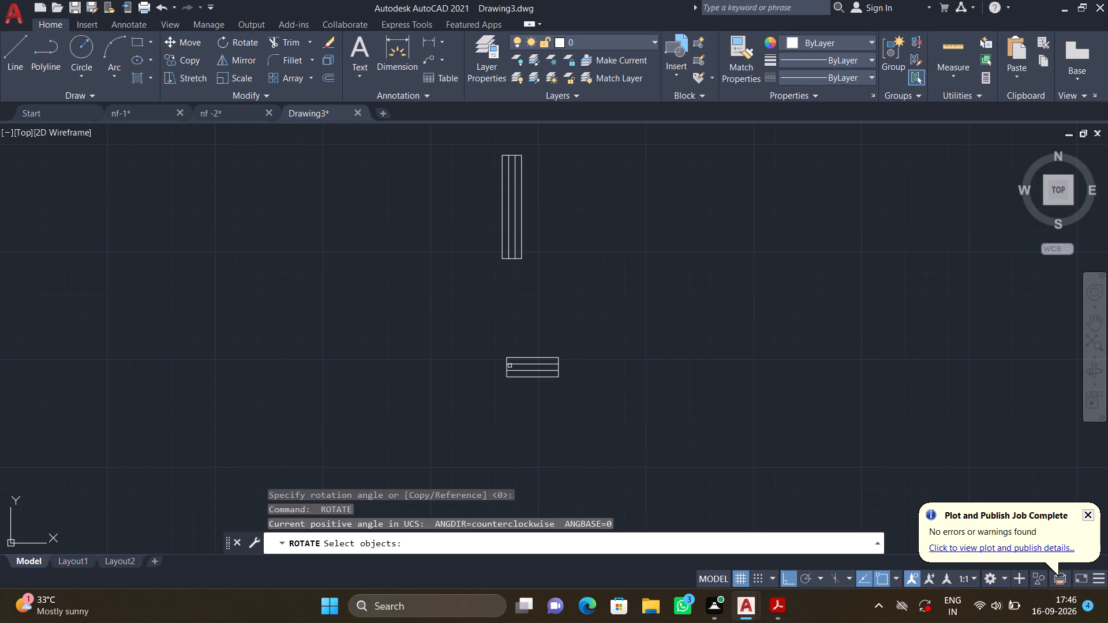
pyautogui.click(579, 392)
pyautogui.click(459, 339)
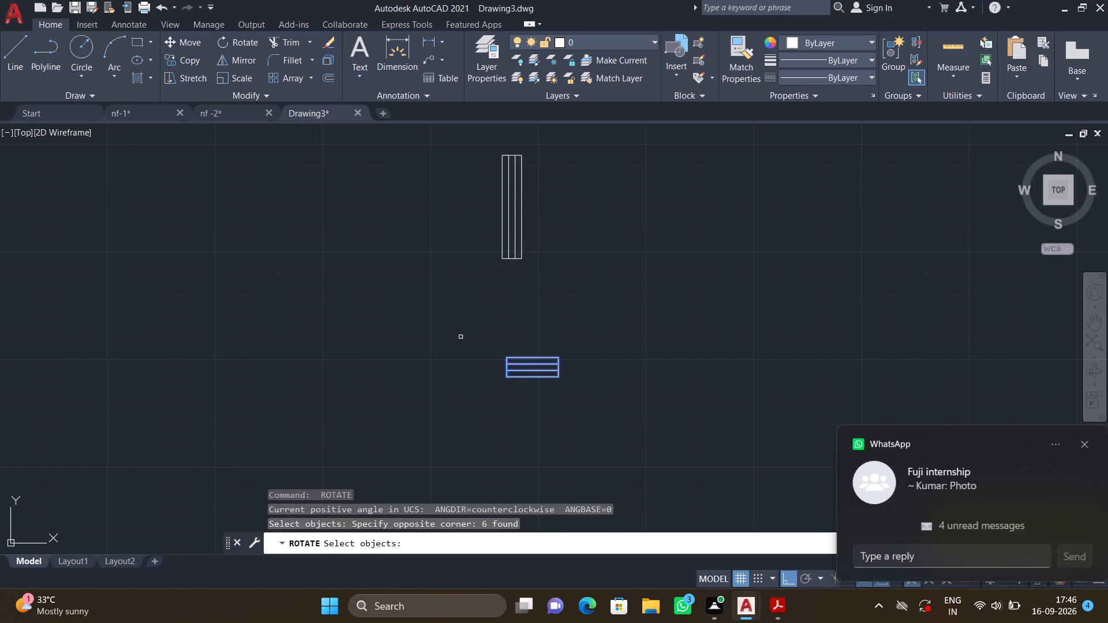
pyautogui.press('Return')
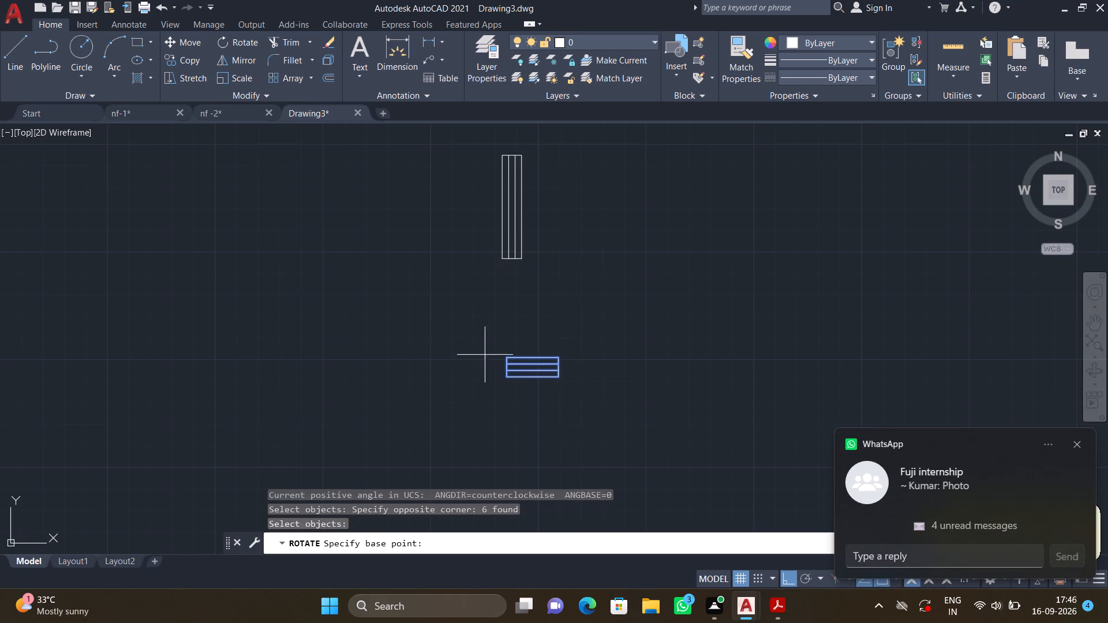
pyautogui.click(509, 356)
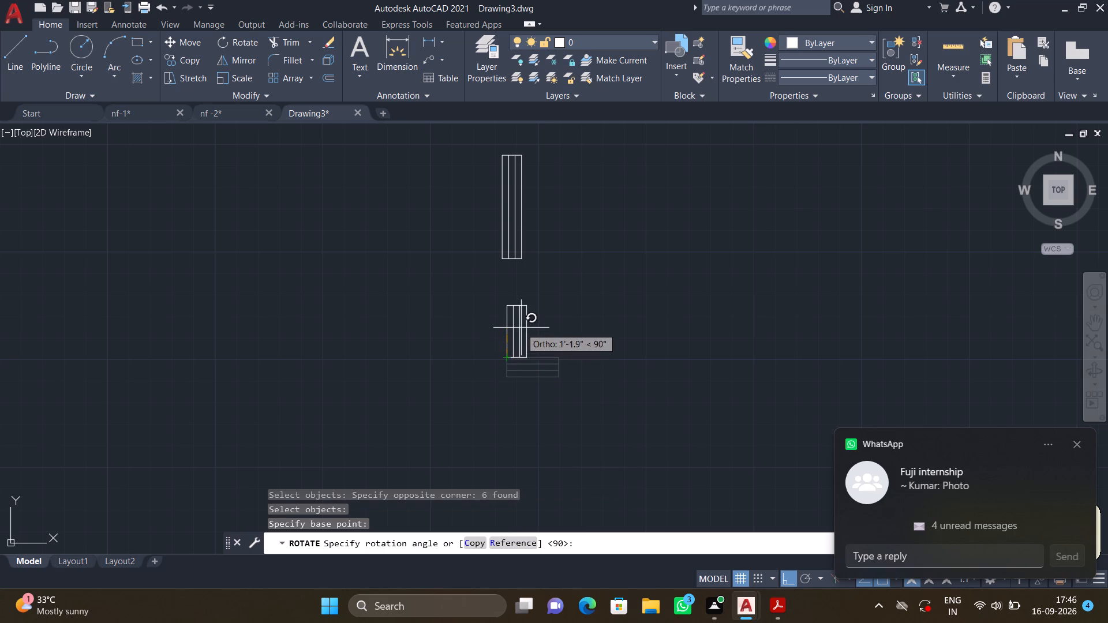
pyautogui.click(522, 328)
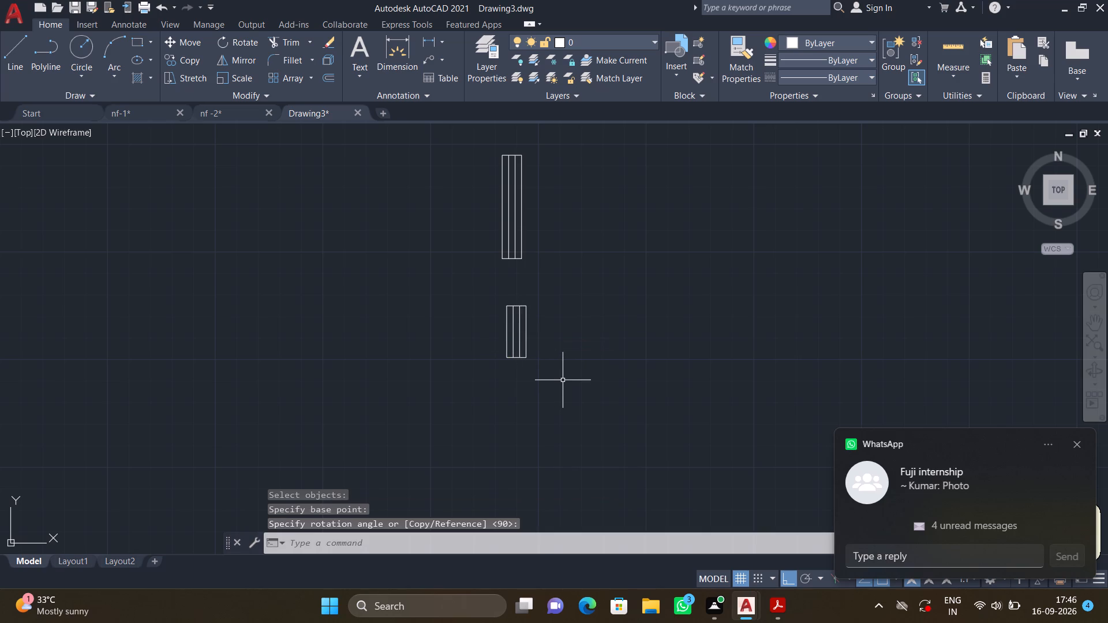
# Copy the vertical 4' window symbol by a point on its top edge, with Ortho off, into the empty area left of the plan.
pyautogui.scroll(-4, 562, 379)
pyautogui.scroll(2, 554, 358)
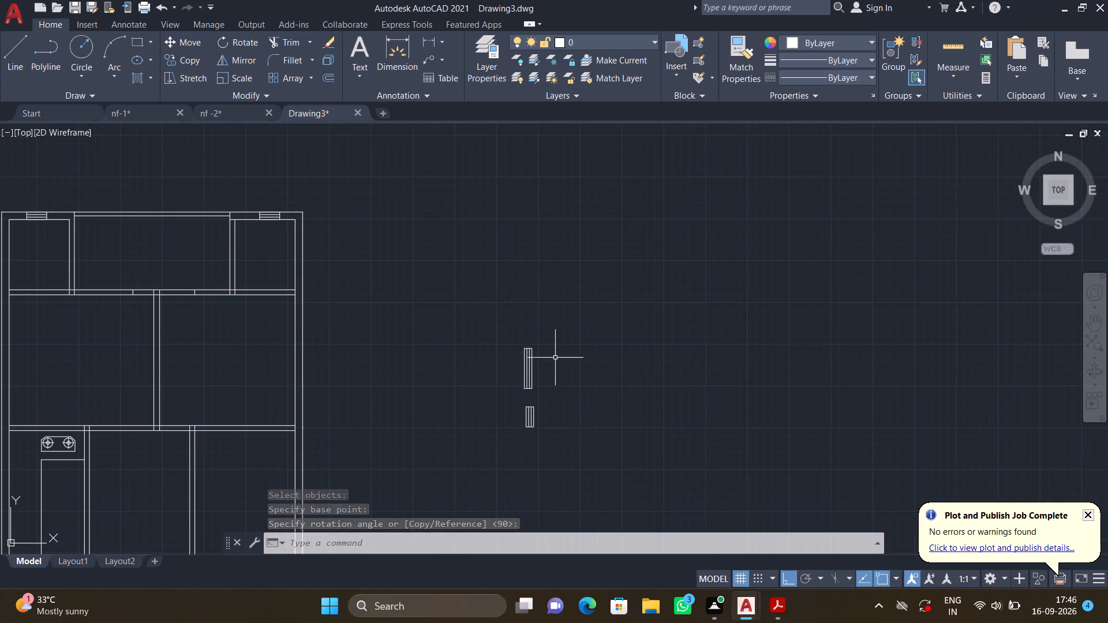
pyautogui.write('co')
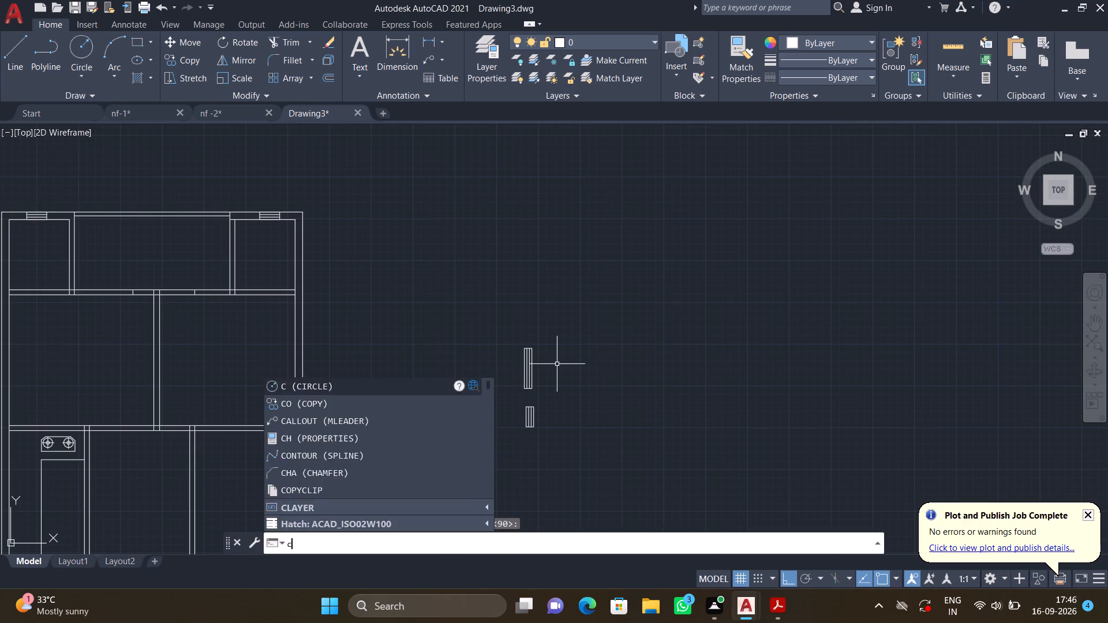
pyautogui.press('Return')
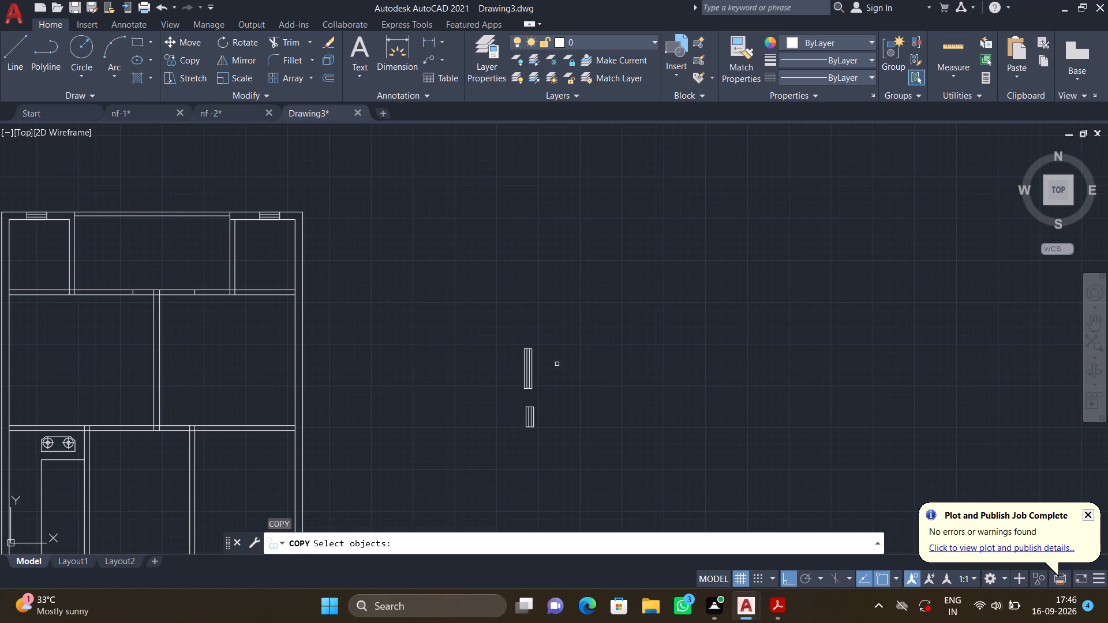
pyautogui.press('F8')
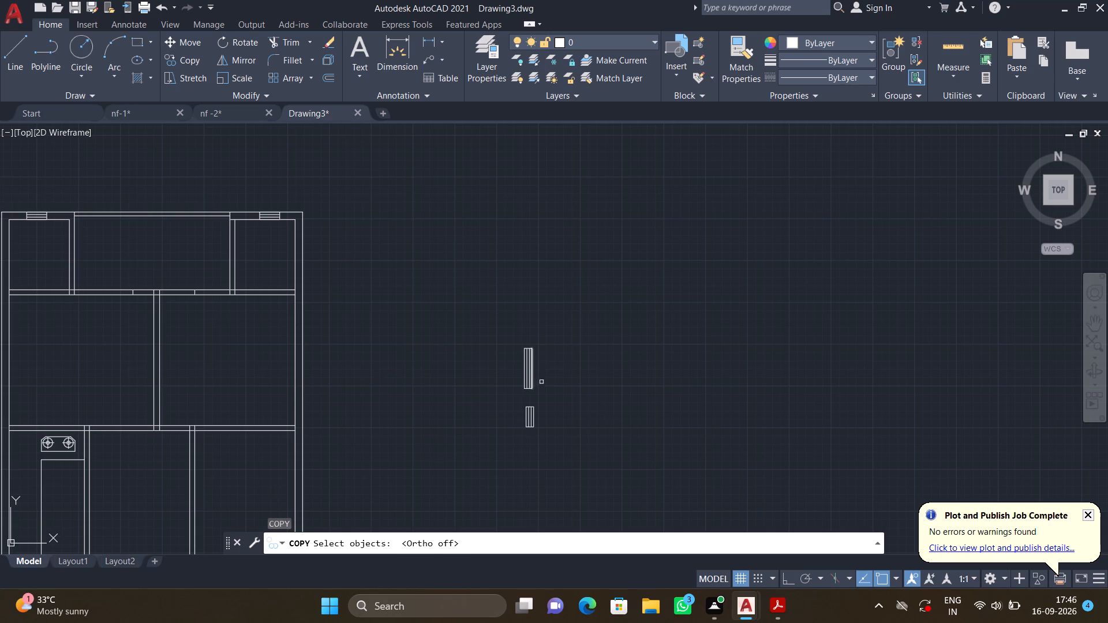
pyautogui.click(545, 393)
pyautogui.click(503, 337)
pyautogui.press('Return')
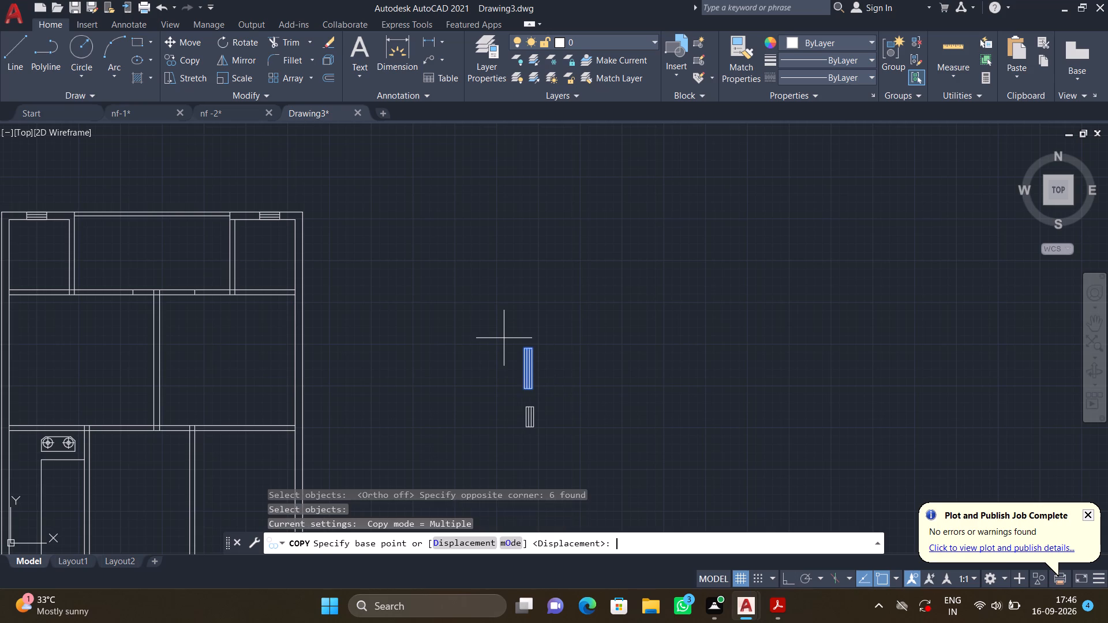
pyautogui.click(526, 351)
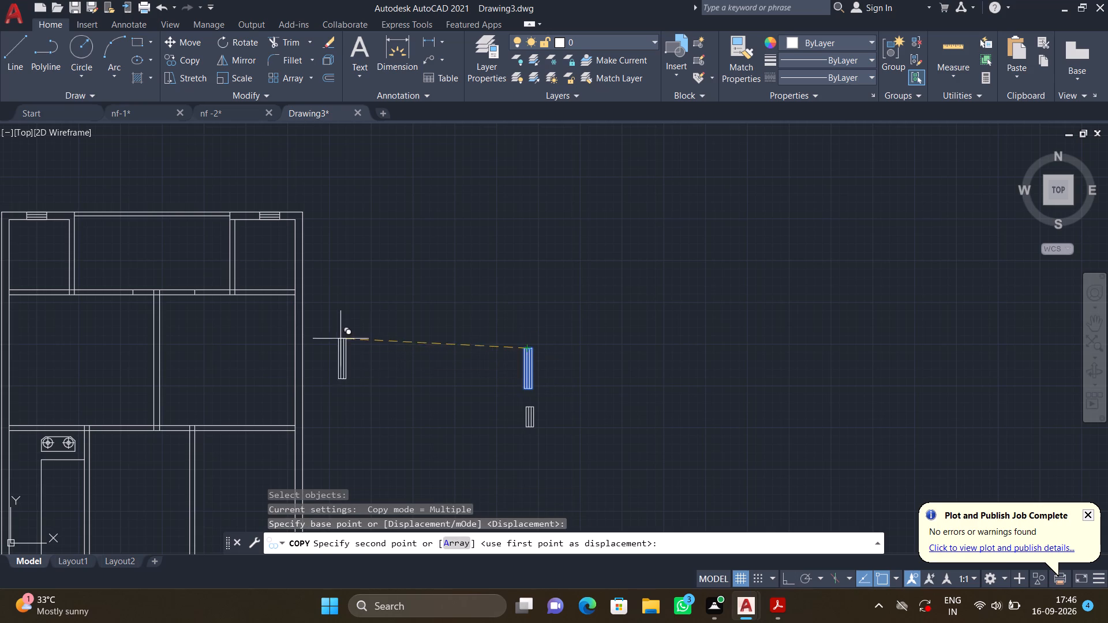
pyautogui.scroll(-1, 316, 335)
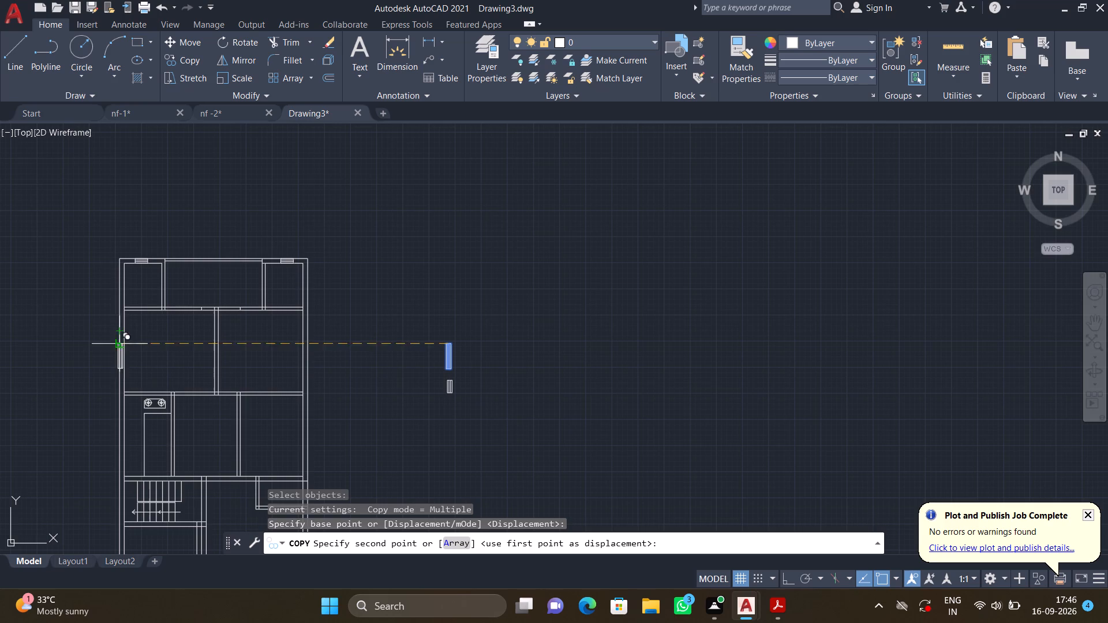
pyautogui.moveTo(122, 351); pyautogui.dragTo(219, 310, button='middle')
pyautogui.scroll(5, 215, 298)
pyautogui.scroll(2, 254, 260)
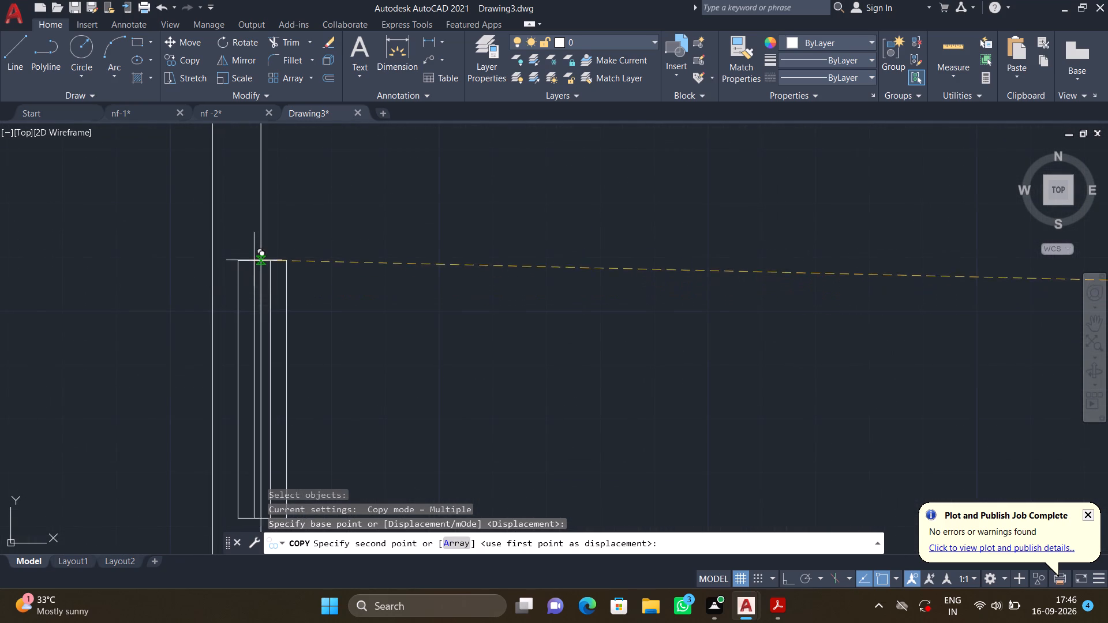
pyautogui.scroll(3, 254, 260)
pyautogui.scroll(-4, 204, 250)
pyautogui.moveTo(293, 235); pyautogui.dragTo(413, 228, button='middle')
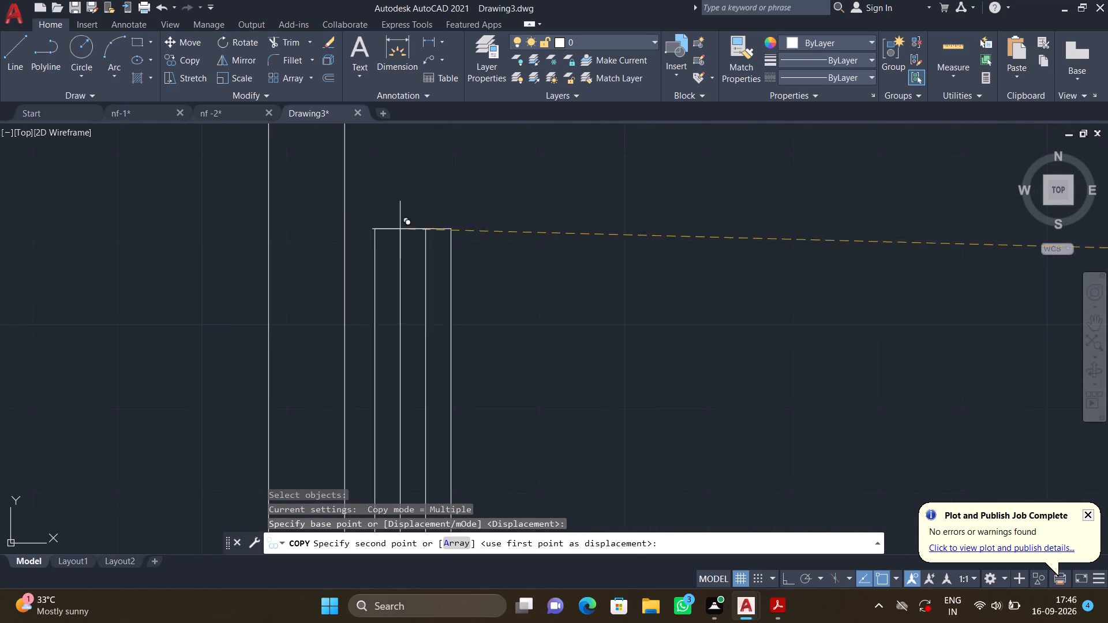
pyautogui.scroll(2, 332, 204)
pyautogui.scroll(3, 234, 193)
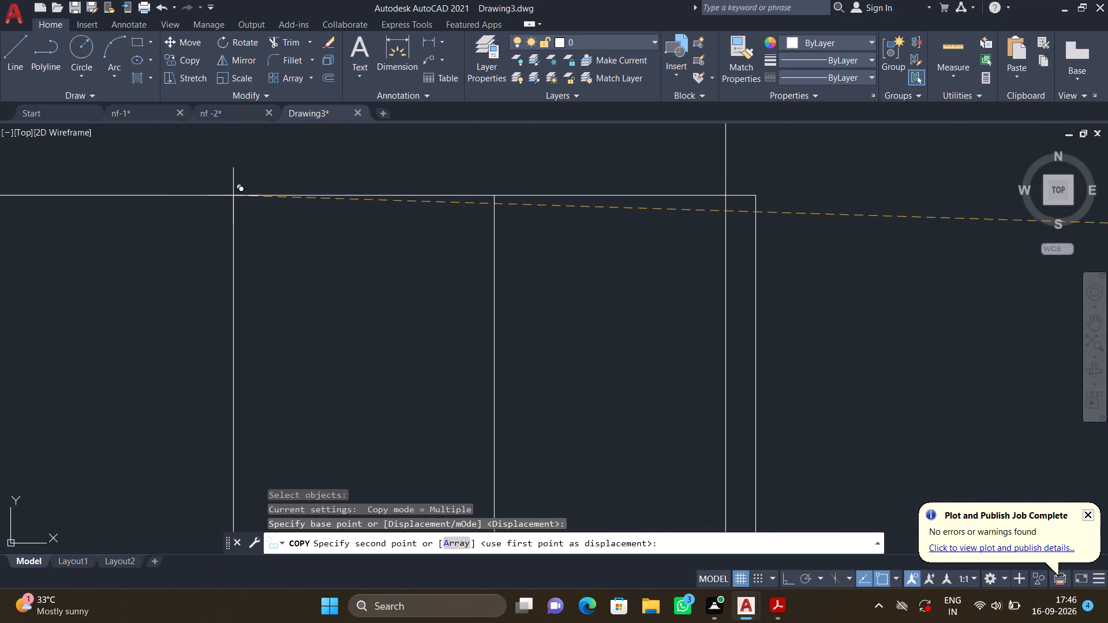
pyautogui.scroll(-2, 233, 197)
pyautogui.scroll(-9, 454, 239)
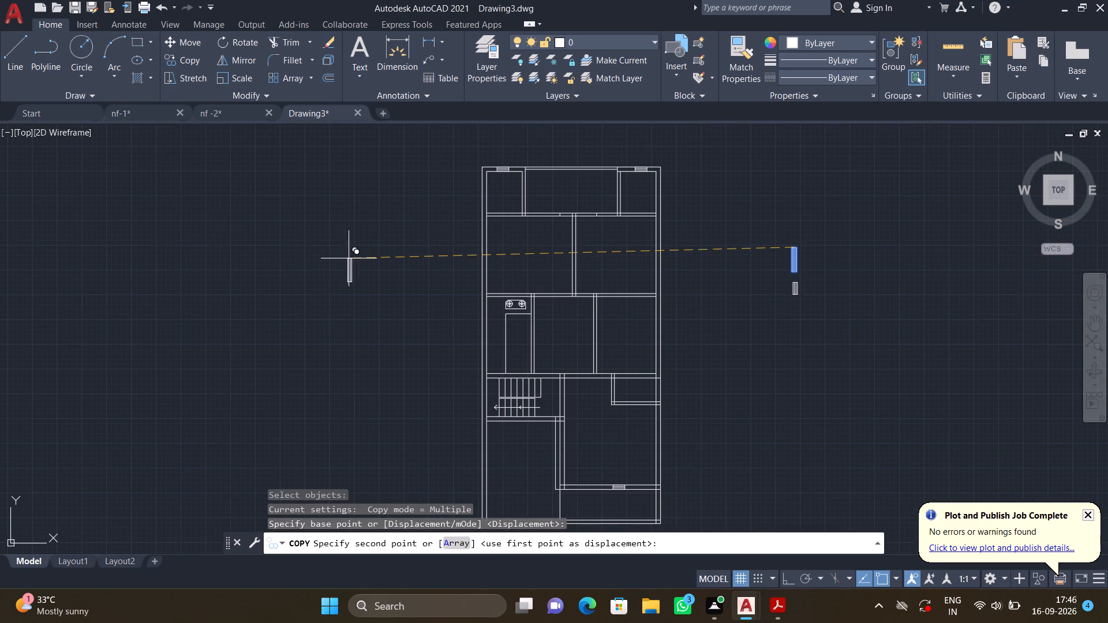
pyautogui.click(346, 254)
pyautogui.press('Return')
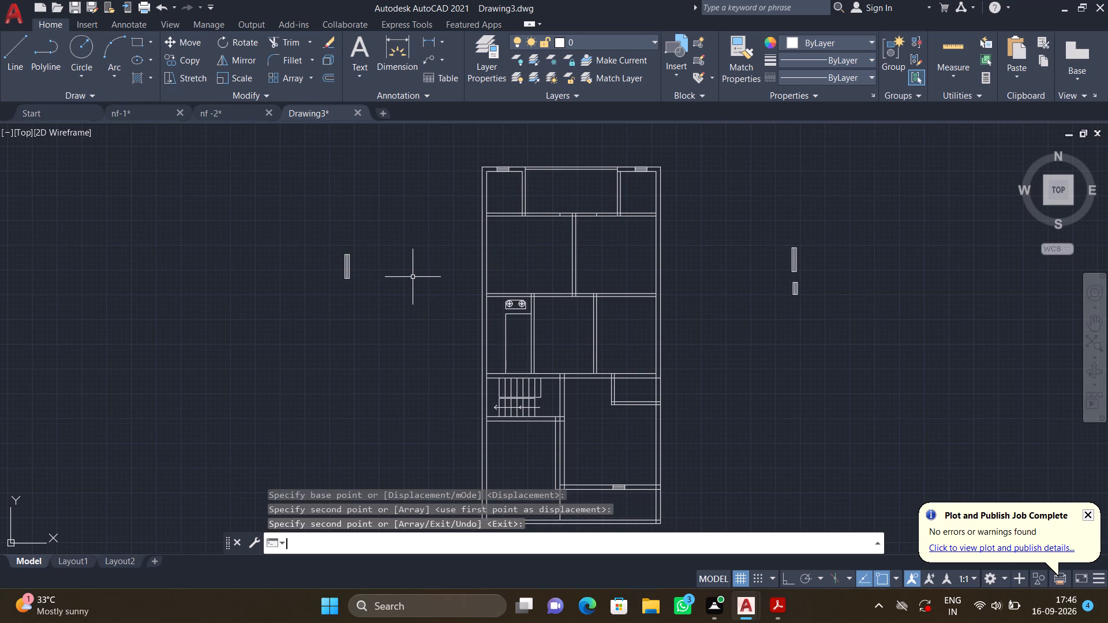
# Copy the loose vertical 4' window symbol by its top-left corner into the left outer wall of the room above the kitchen.
pyautogui.scroll(4, 352, 242)
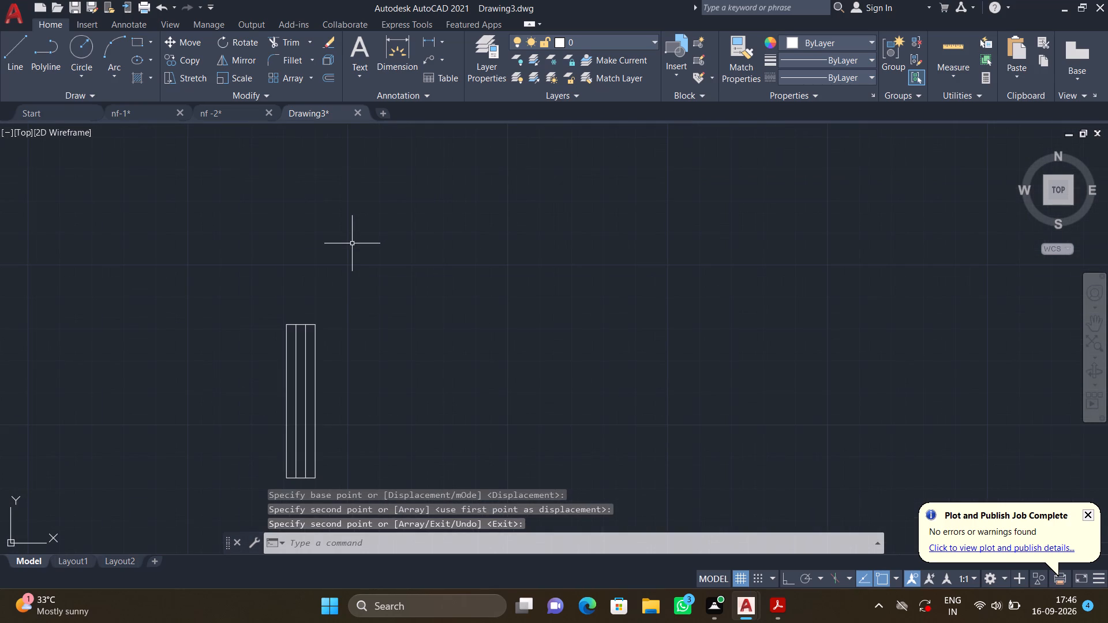
pyautogui.write('co')
pyautogui.press('Return')
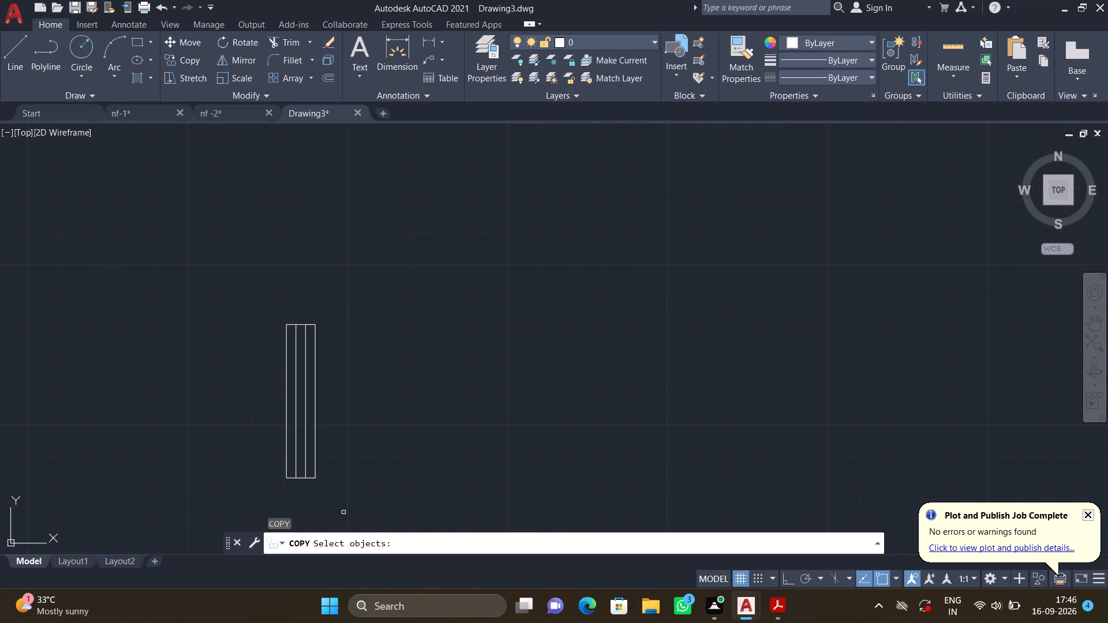
pyautogui.click(345, 491)
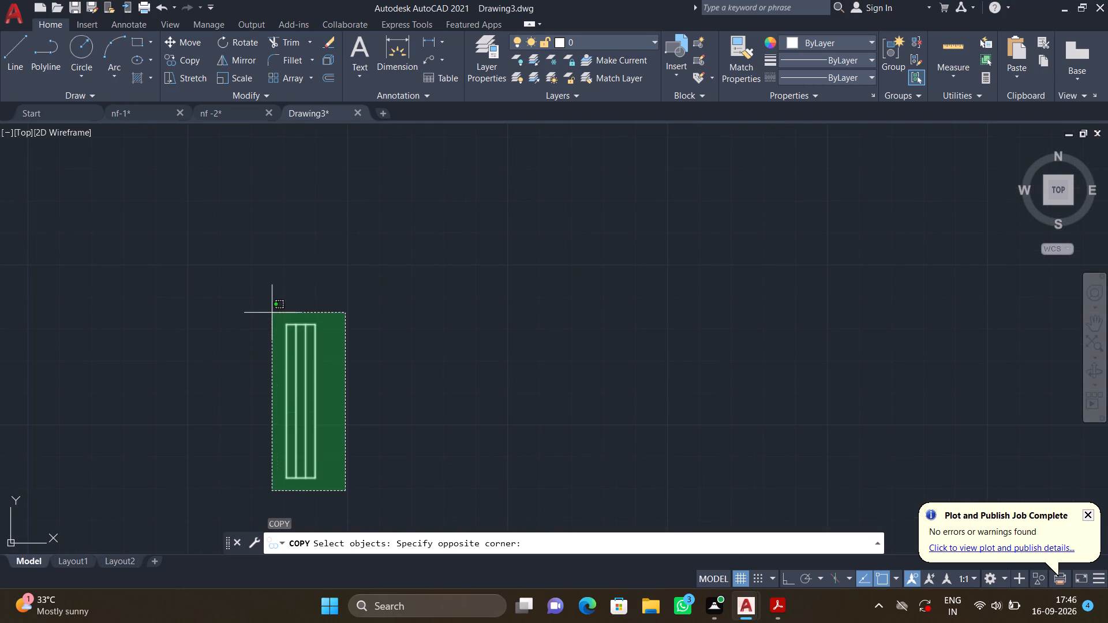
pyautogui.click(272, 309)
pyautogui.press('Return')
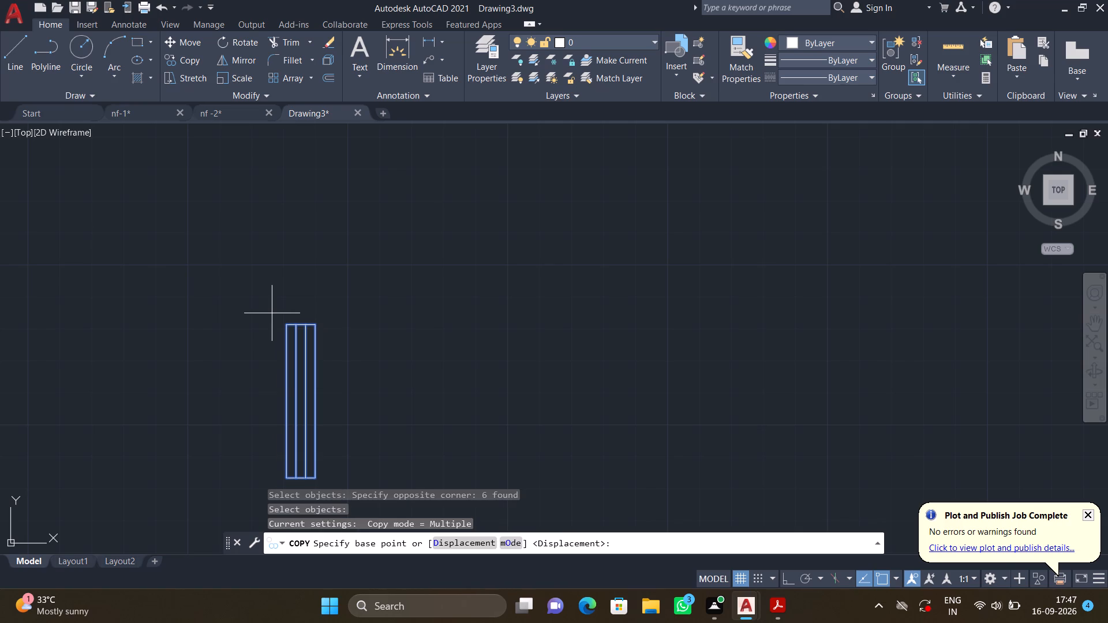
pyautogui.click(284, 324)
pyautogui.scroll(-3, 446, 269)
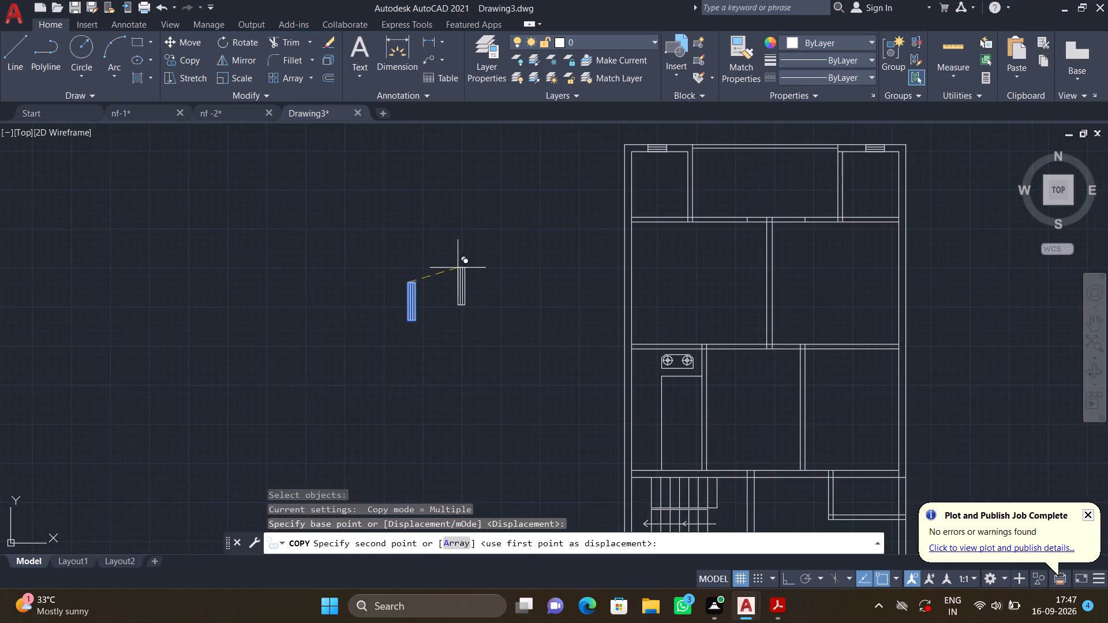
pyautogui.moveTo(452, 265); pyautogui.dragTo(308, 314, button='middle')
pyautogui.scroll(4, 474, 299)
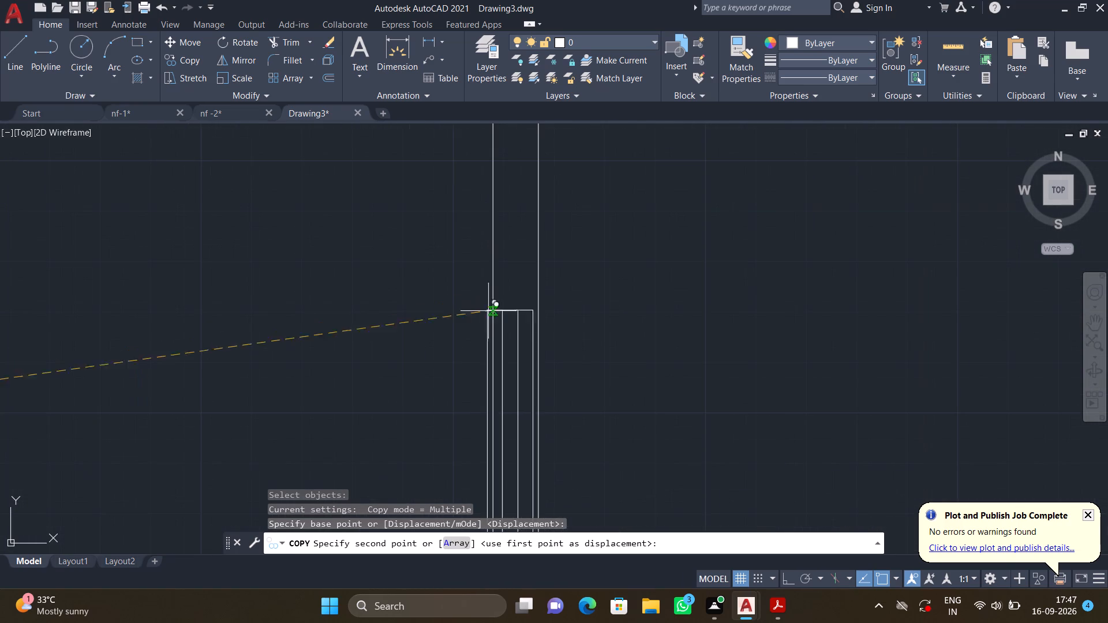
pyautogui.scroll(4, 503, 300)
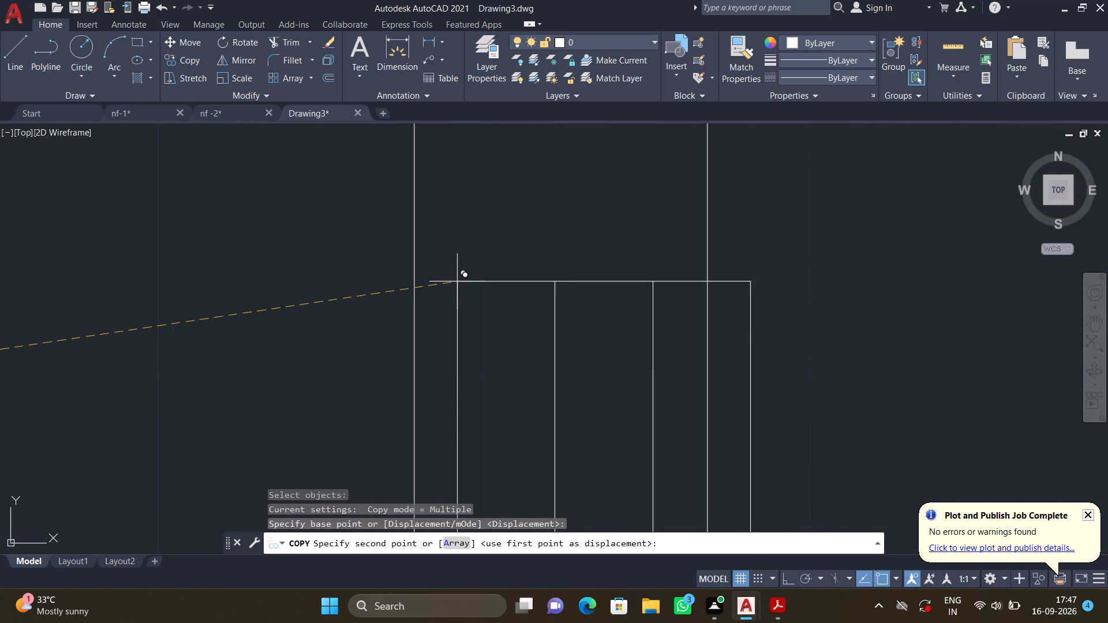
pyautogui.scroll(2, 451, 274)
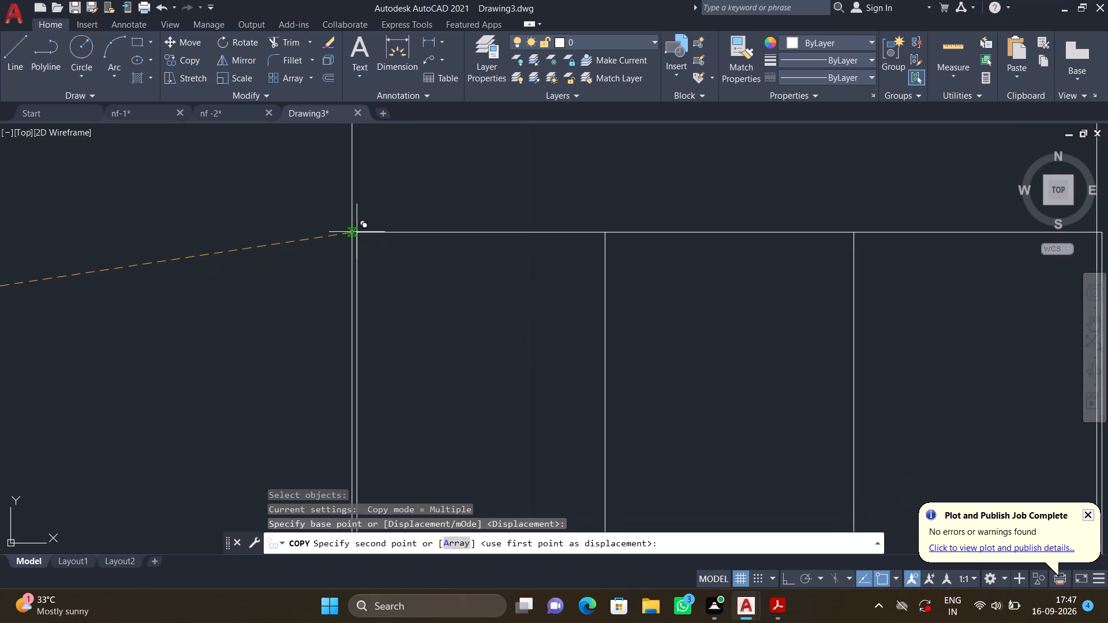
pyautogui.click(352, 225)
# Place another copy of the vertical 4' window symbol in the left outer wall beside the kitchen counter.
pyautogui.scroll(-10, 385, 232)
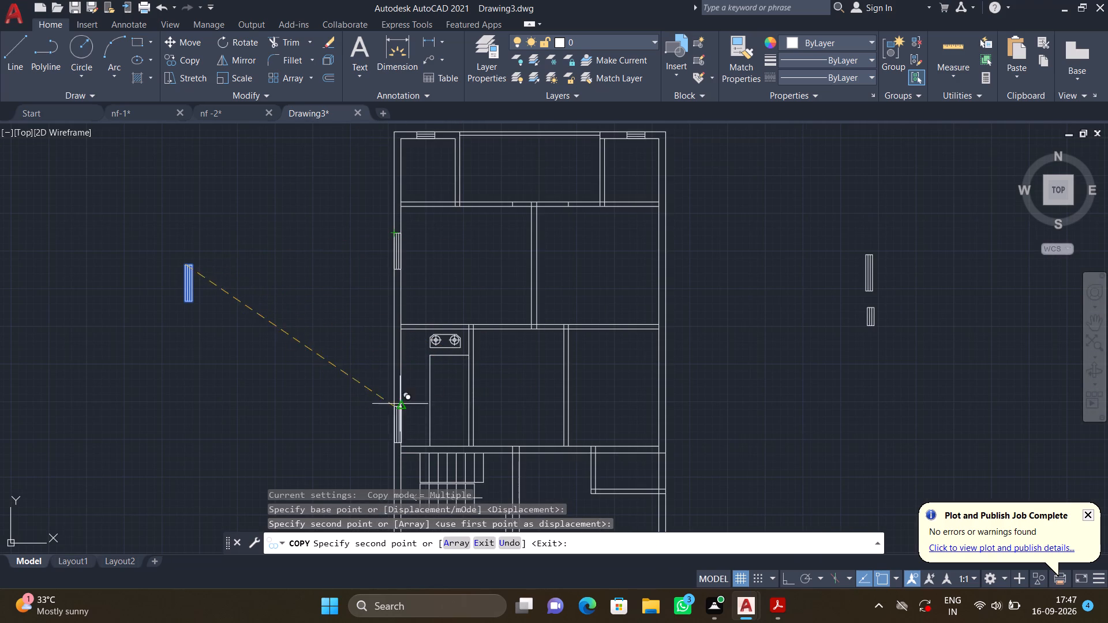
pyautogui.moveTo(391, 397); pyautogui.dragTo(360, 337, button='middle')
pyautogui.scroll(5, 354, 321)
pyautogui.scroll(3, 414, 282)
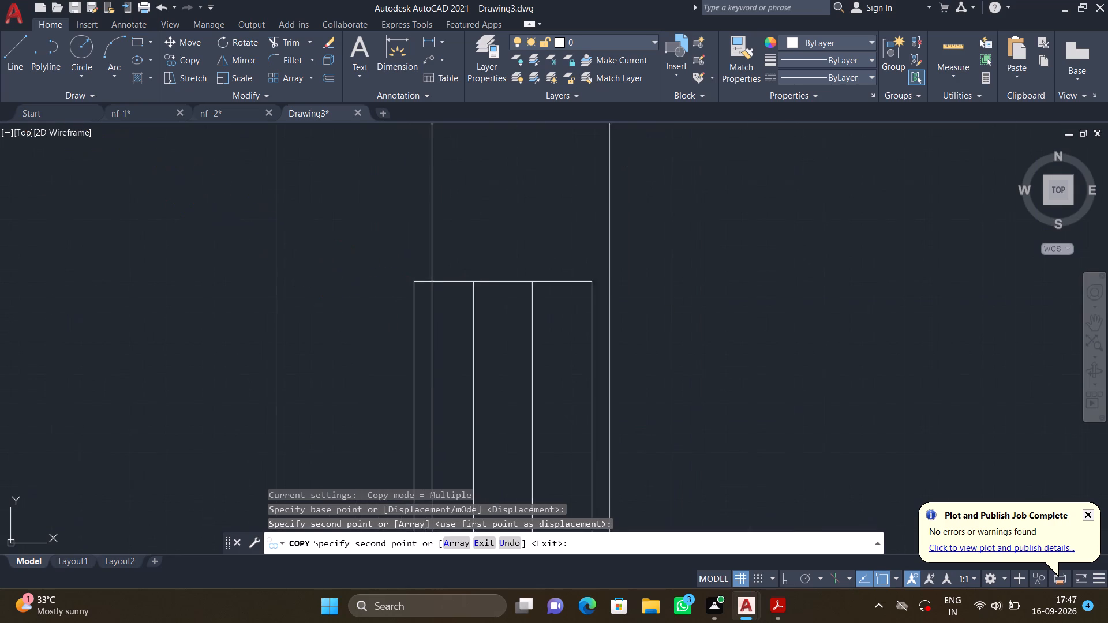
pyautogui.scroll(4, 414, 282)
pyautogui.moveTo(411, 277); pyautogui.dragTo(134, 252, button='middle')
pyautogui.scroll(-1, 153, 250)
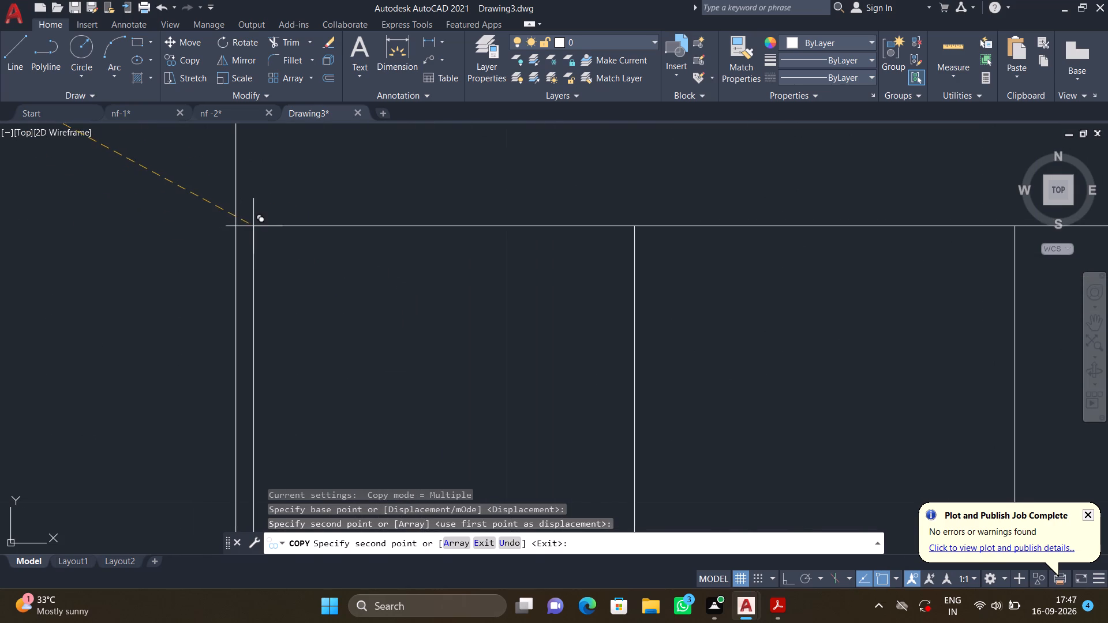
pyautogui.click(237, 183)
# Place another copy of the vertical 4' window symbol in the left outer wall beside the staircase.
pyautogui.scroll(-7, 268, 243)
pyautogui.scroll(-3, 349, 277)
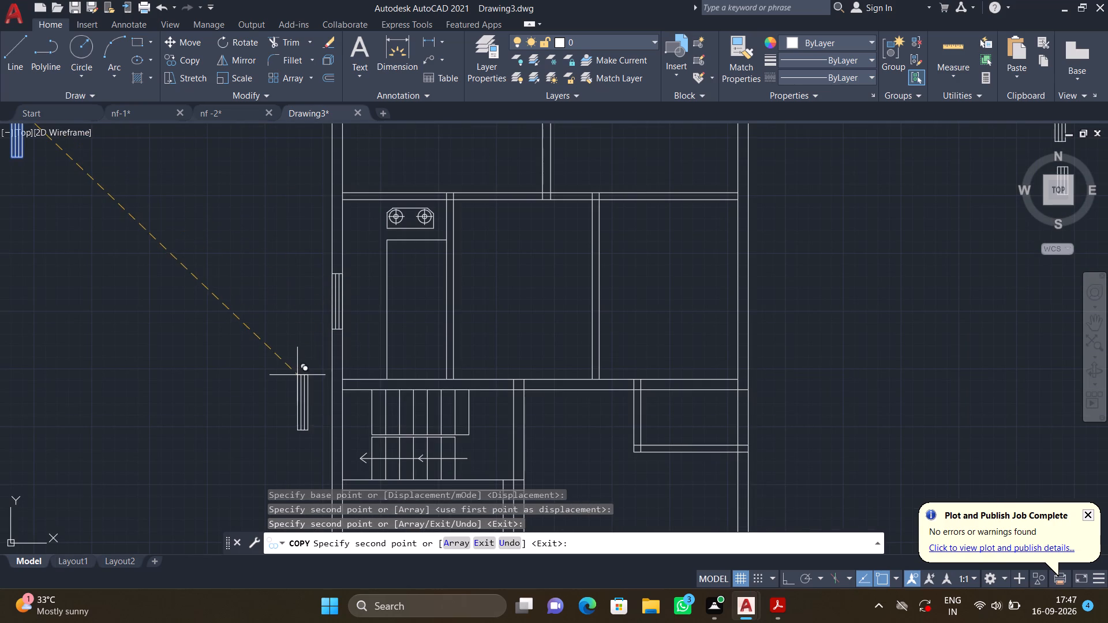
pyautogui.moveTo(283, 399); pyautogui.dragTo(248, 265, button='middle')
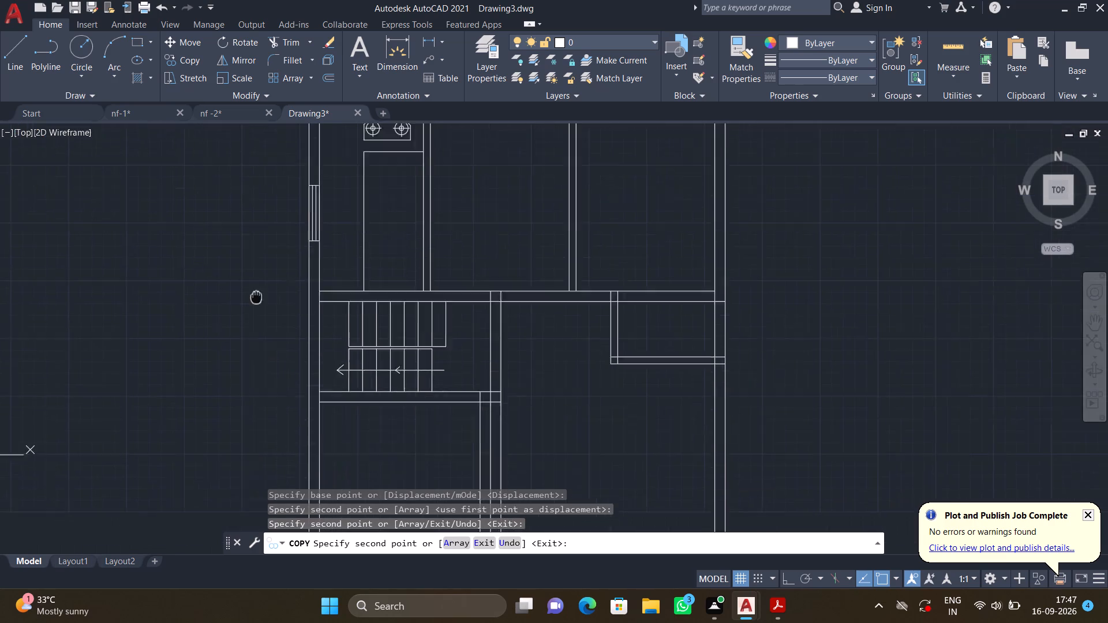
pyautogui.moveTo(248, 265); pyautogui.dragTo(241, 235, button='middle')
pyautogui.scroll(9, 290, 237)
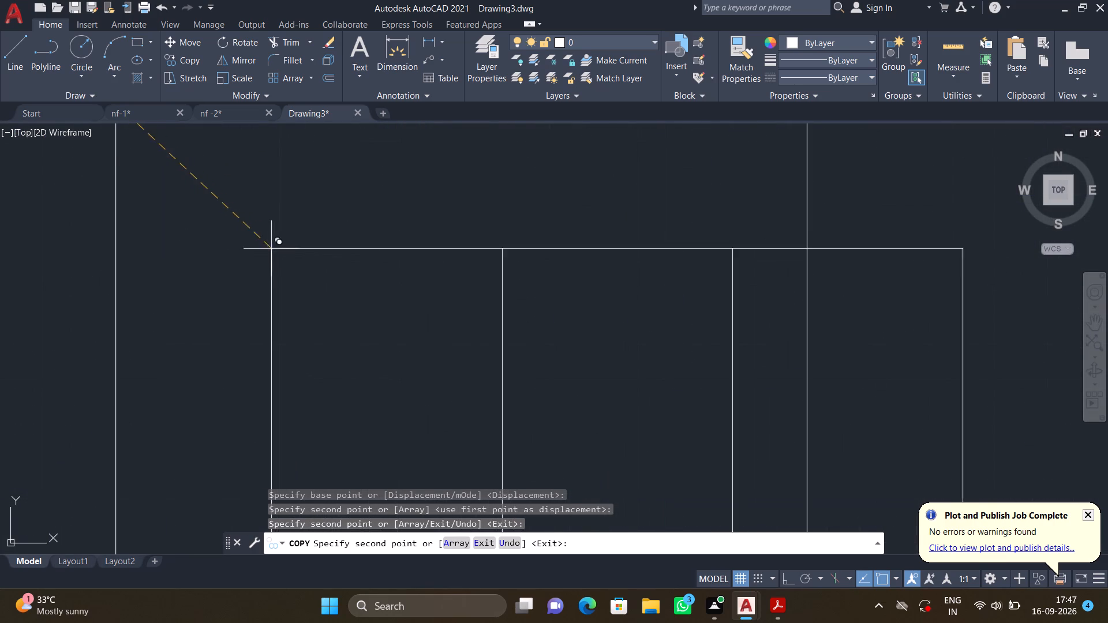
pyautogui.click(117, 201)
# Place another copy of the vertical 4' window symbol in the right outer wall, opposite the kitchen window.
pyautogui.scroll(-6, 155, 205)
pyautogui.scroll(-2, 233, 248)
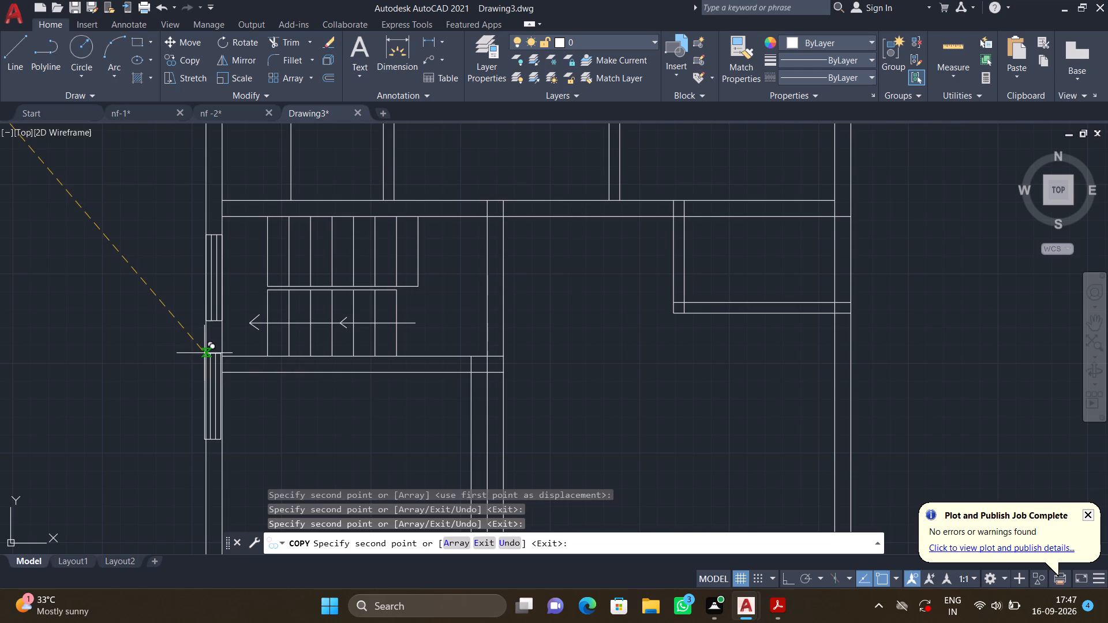
pyautogui.scroll(-1, 294, 412)
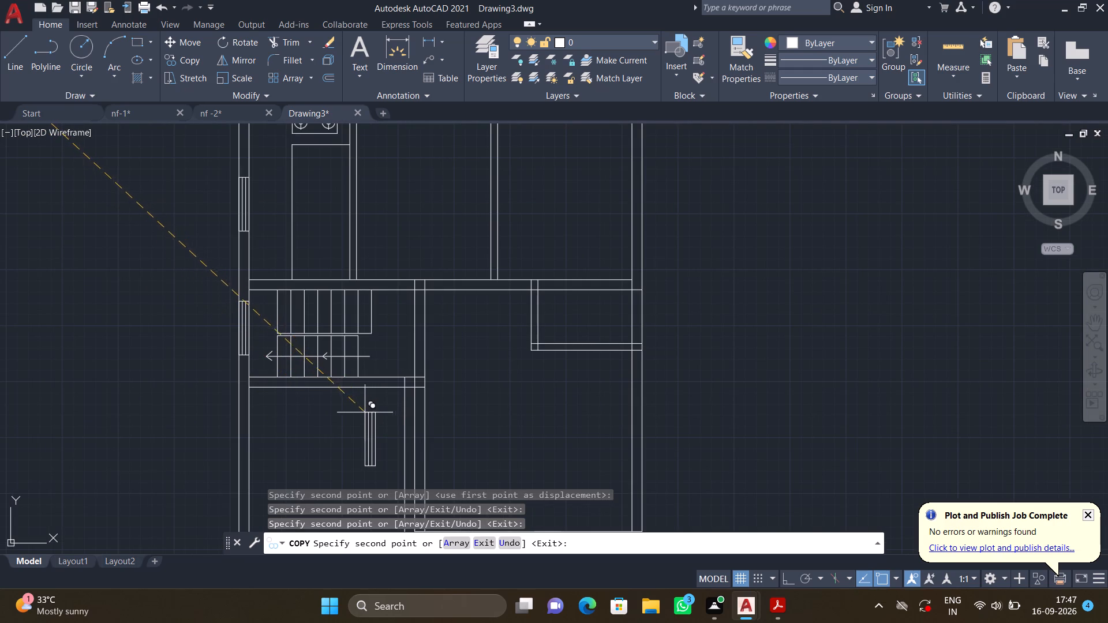
pyautogui.middleClick(167, 449)
pyautogui.moveTo(316, 421); pyautogui.dragTo(64, 434, button='middle')
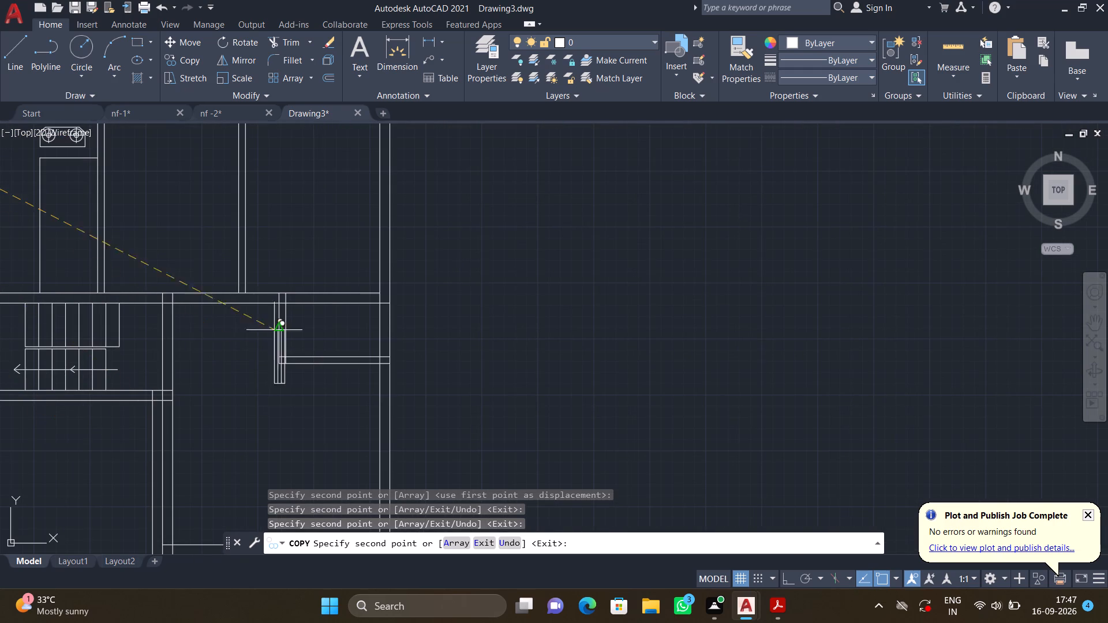
pyautogui.moveTo(272, 303); pyautogui.dragTo(192, 426, button='middle')
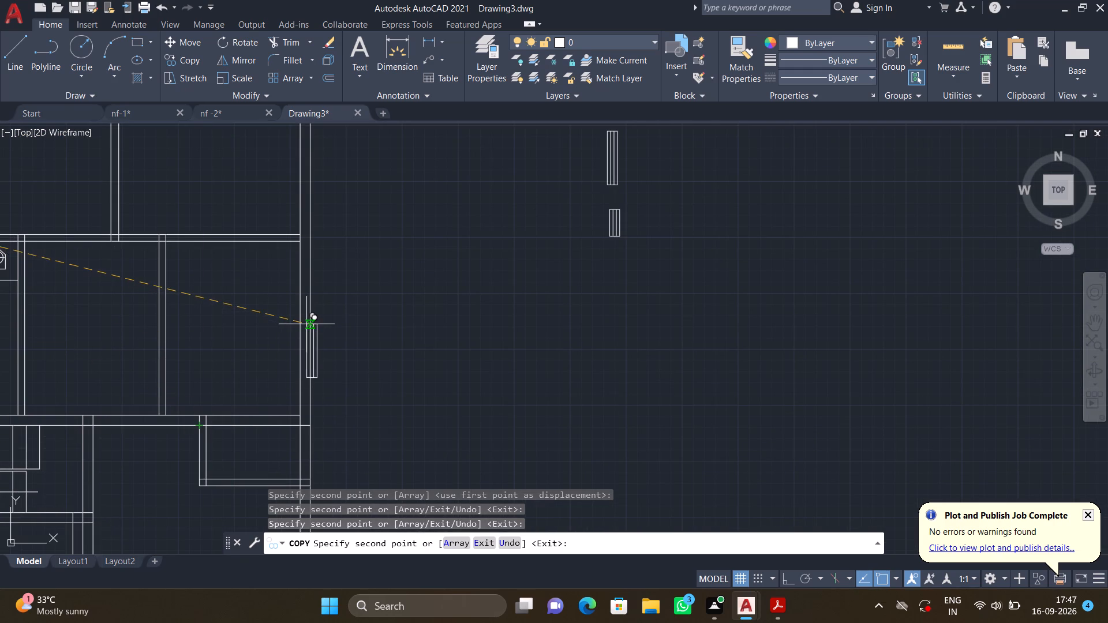
pyautogui.scroll(5, 310, 322)
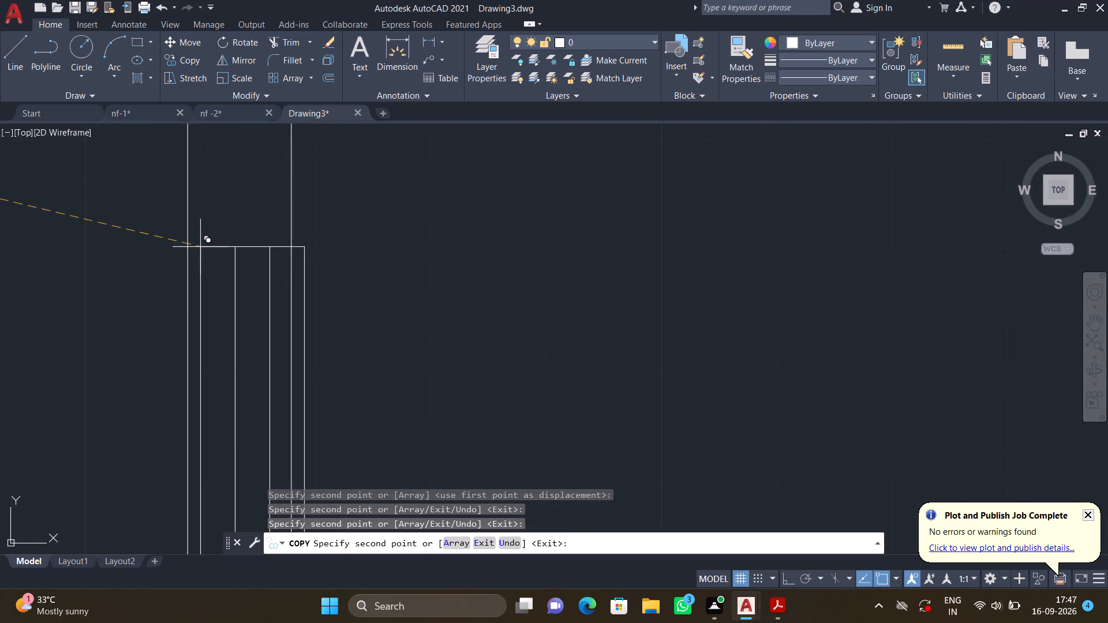
pyautogui.click(188, 229)
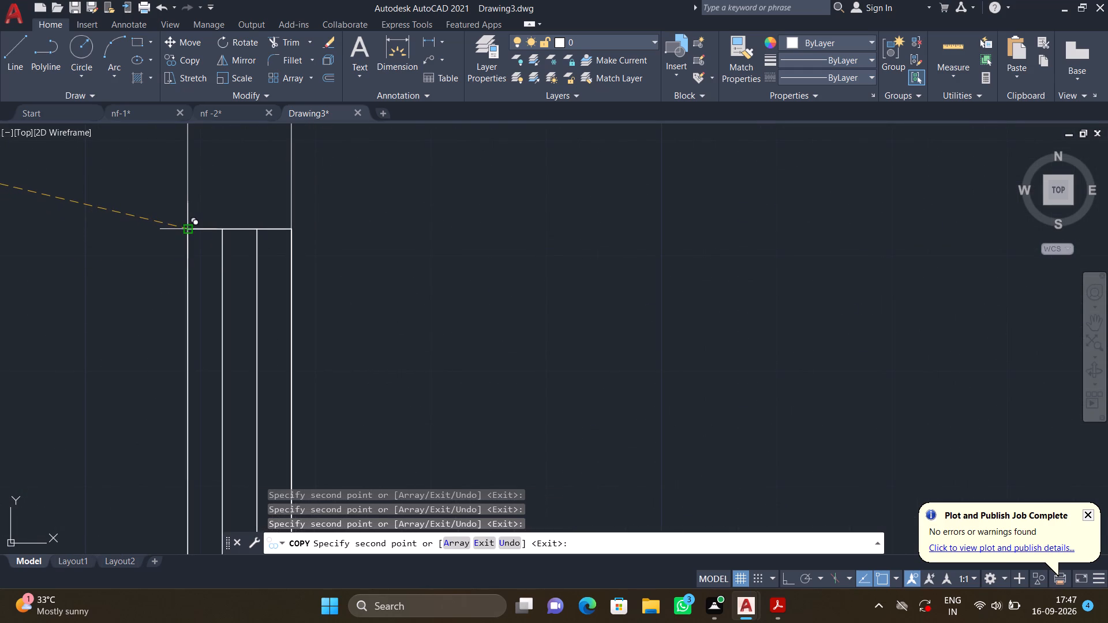
# Place another copy of the vertical 4' window symbol in the right outer wall of the large upper-right room.
pyautogui.scroll(-6, 268, 224)
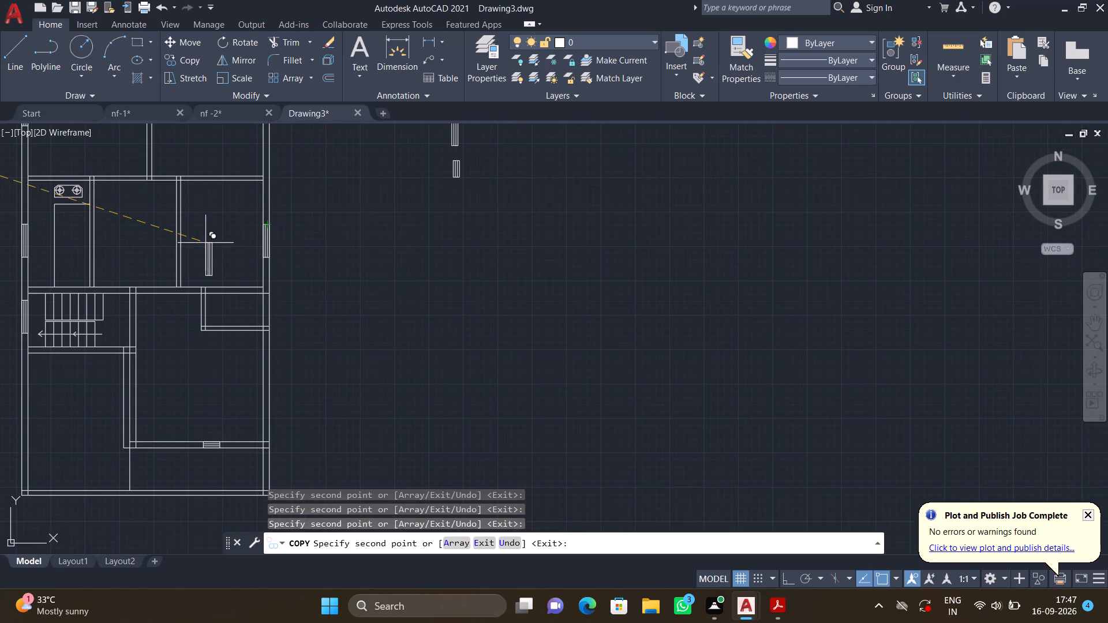
pyautogui.moveTo(205, 243); pyautogui.dragTo(113, 494, button='middle')
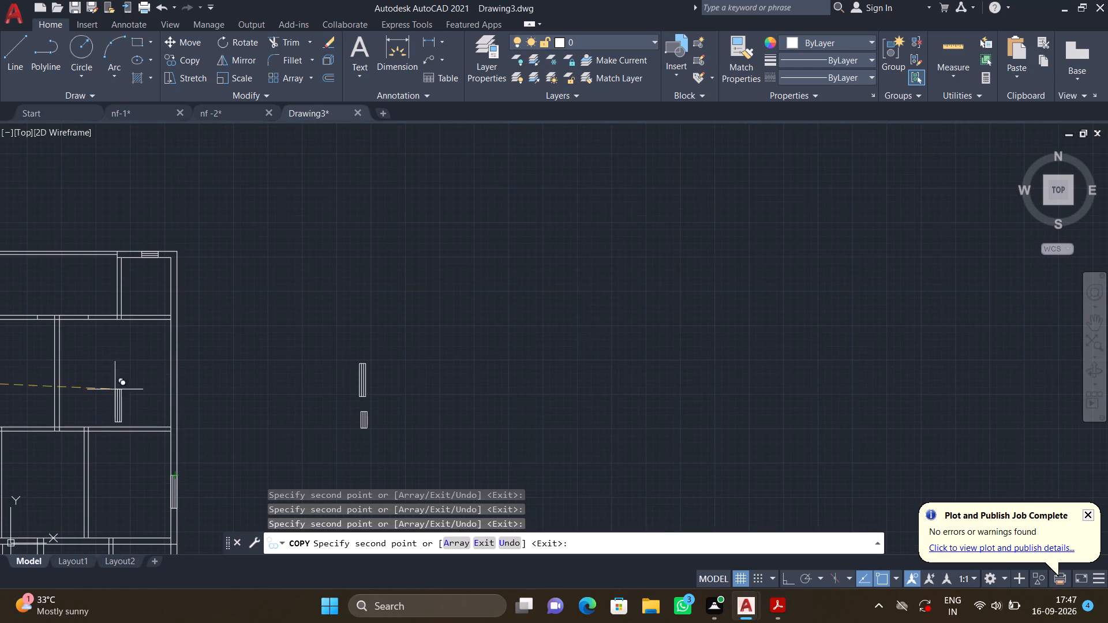
pyautogui.scroll(5, 179, 354)
pyautogui.moveTo(144, 365); pyautogui.dragTo(298, 335, button='middle')
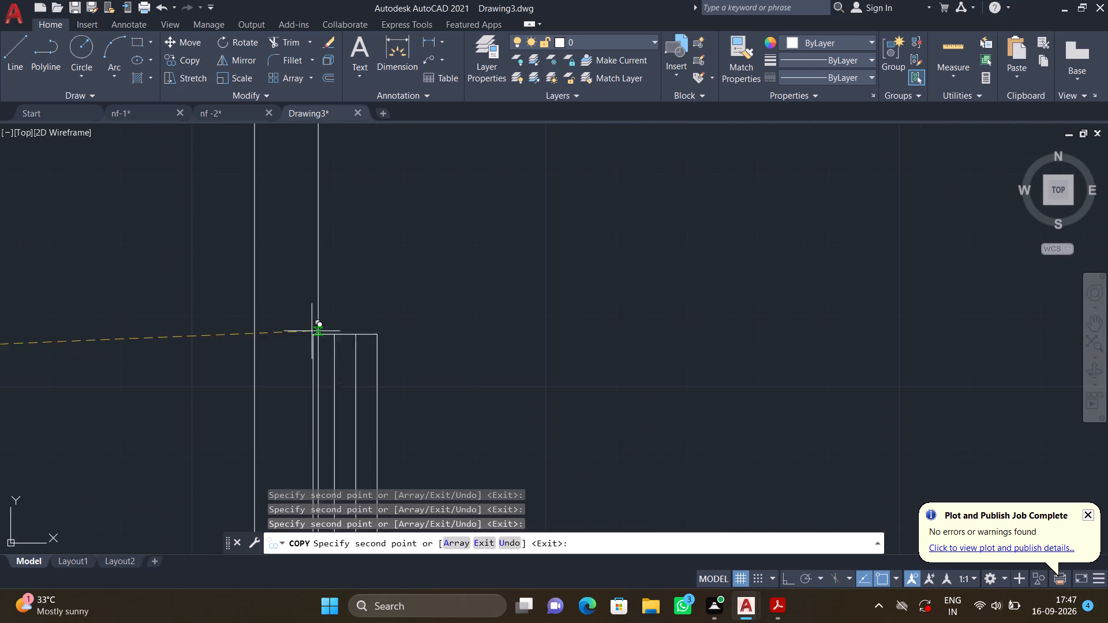
pyautogui.scroll(4, 283, 234)
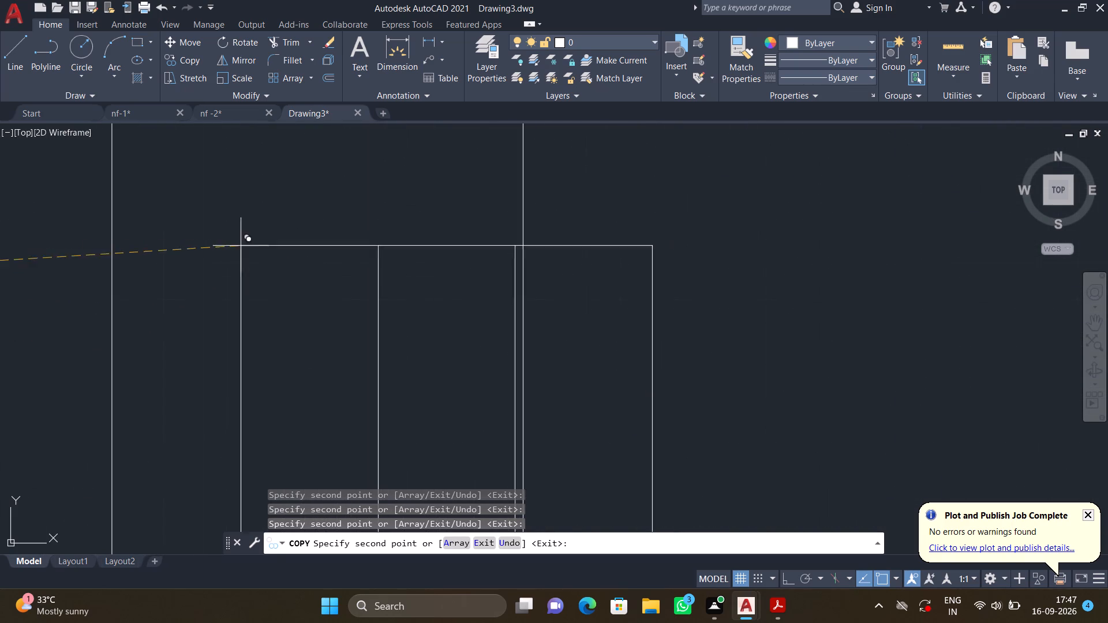
pyautogui.click(113, 165)
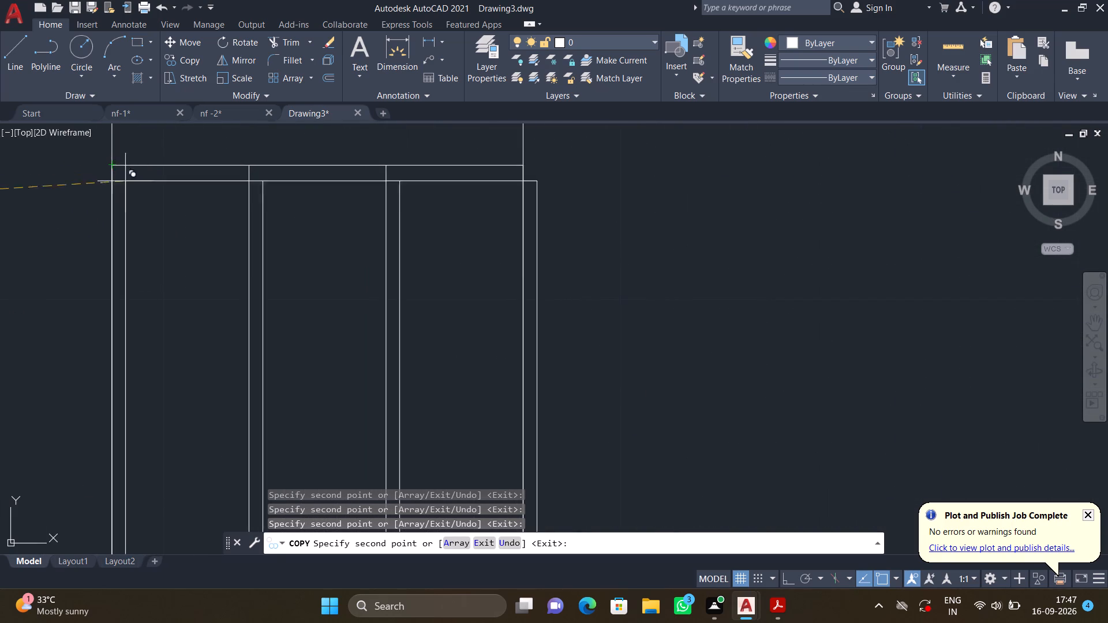
# Place another copy of the vertical 4' window symbol in the left wall of the large lower-right room, just below the staircase.
pyautogui.scroll(-9, 199, 278)
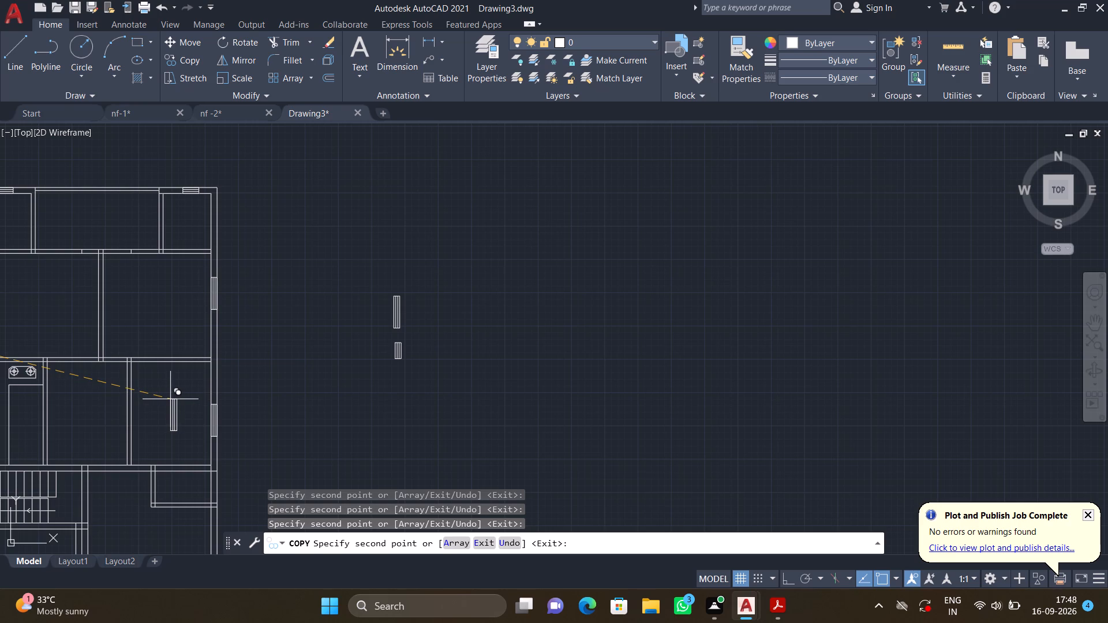
pyautogui.moveTo(132, 481); pyautogui.dragTo(258, 300, button='middle')
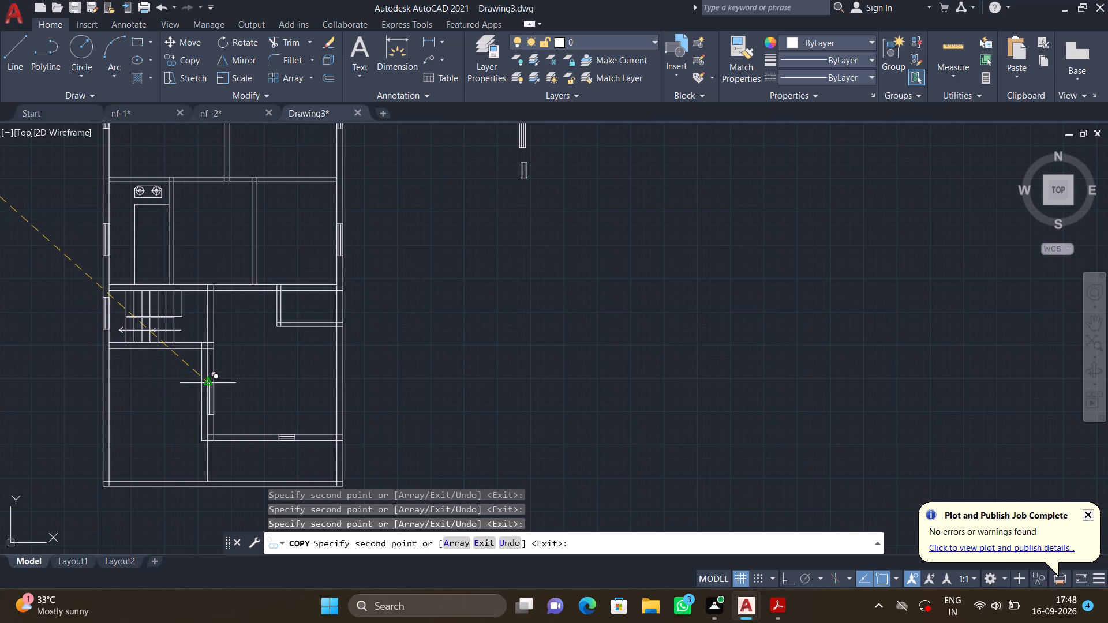
pyautogui.scroll(3, 215, 395)
pyautogui.moveTo(205, 393); pyautogui.dragTo(205, 382, button='middle')
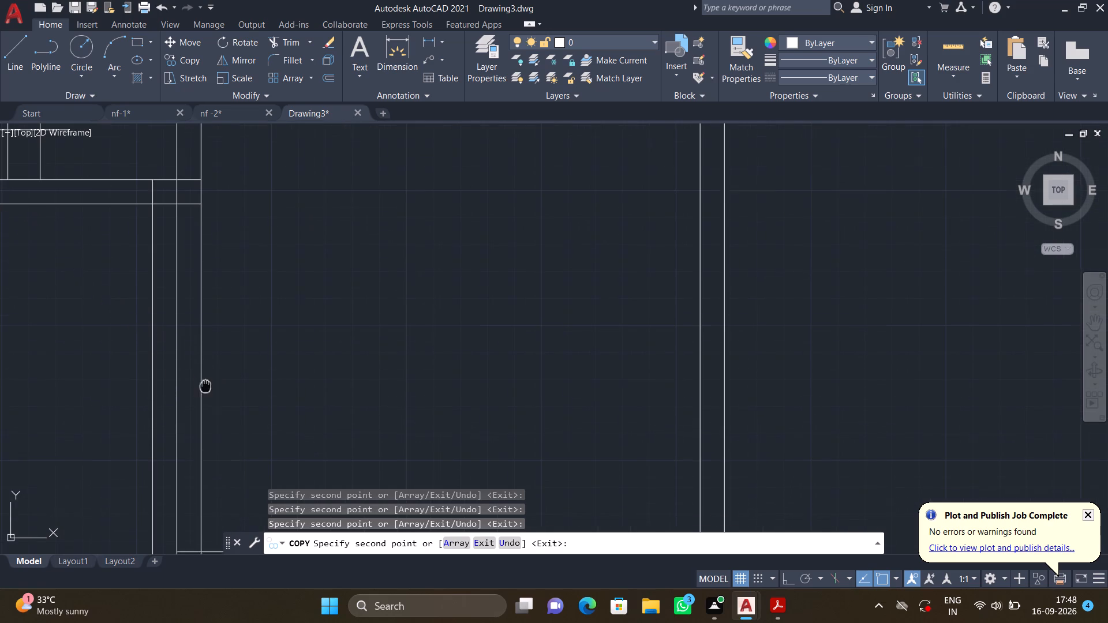
pyautogui.moveTo(205, 382); pyautogui.dragTo(245, 228, button='middle')
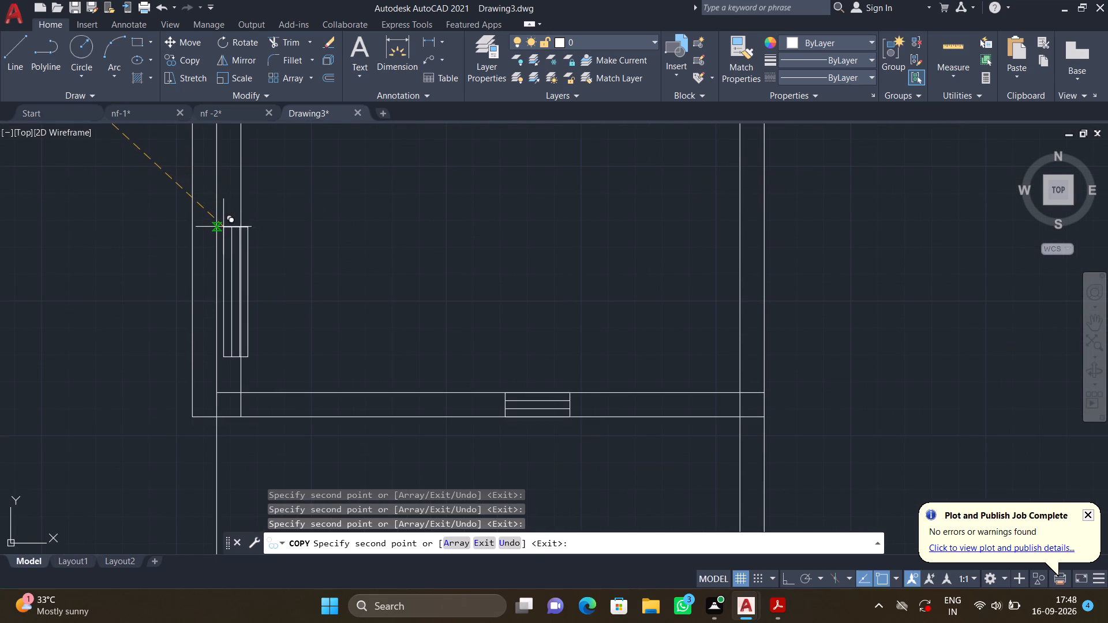
pyautogui.moveTo(223, 226); pyautogui.dragTo(247, 258, button='middle')
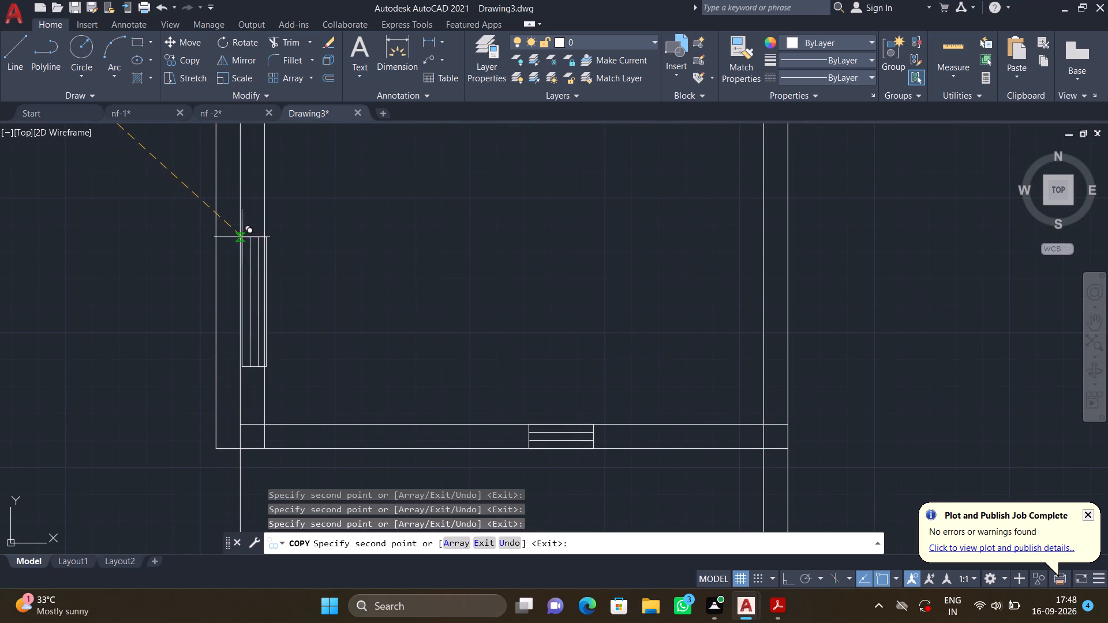
pyautogui.scroll(1, 251, 235)
pyautogui.moveTo(252, 235); pyautogui.dragTo(267, 303, button='middle')
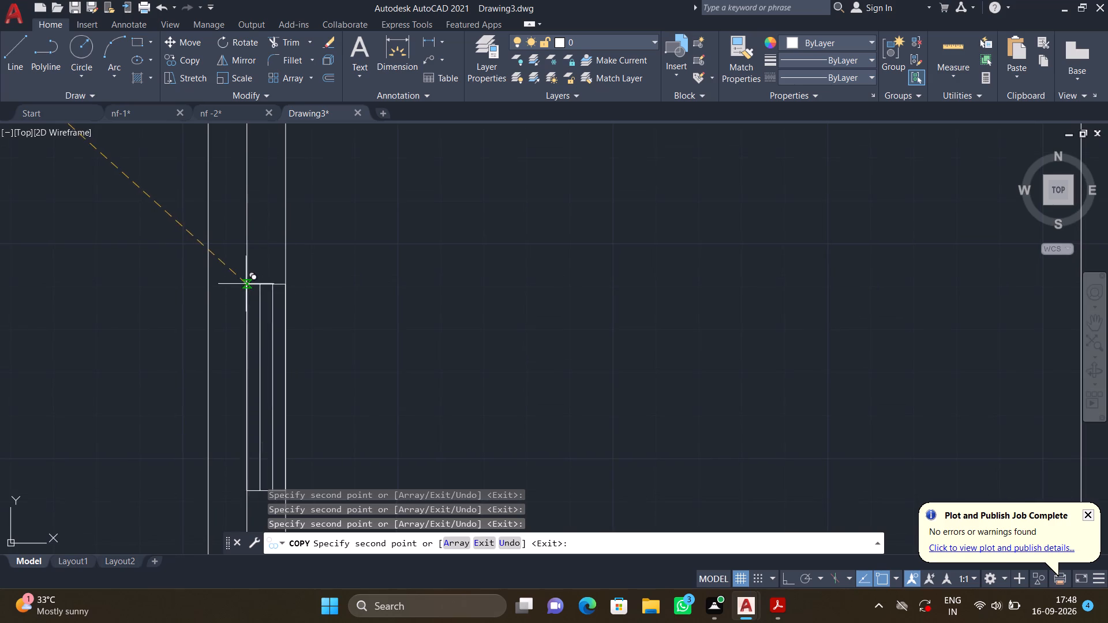
pyautogui.scroll(-4, 250, 258)
pyautogui.scroll(6, 250, 228)
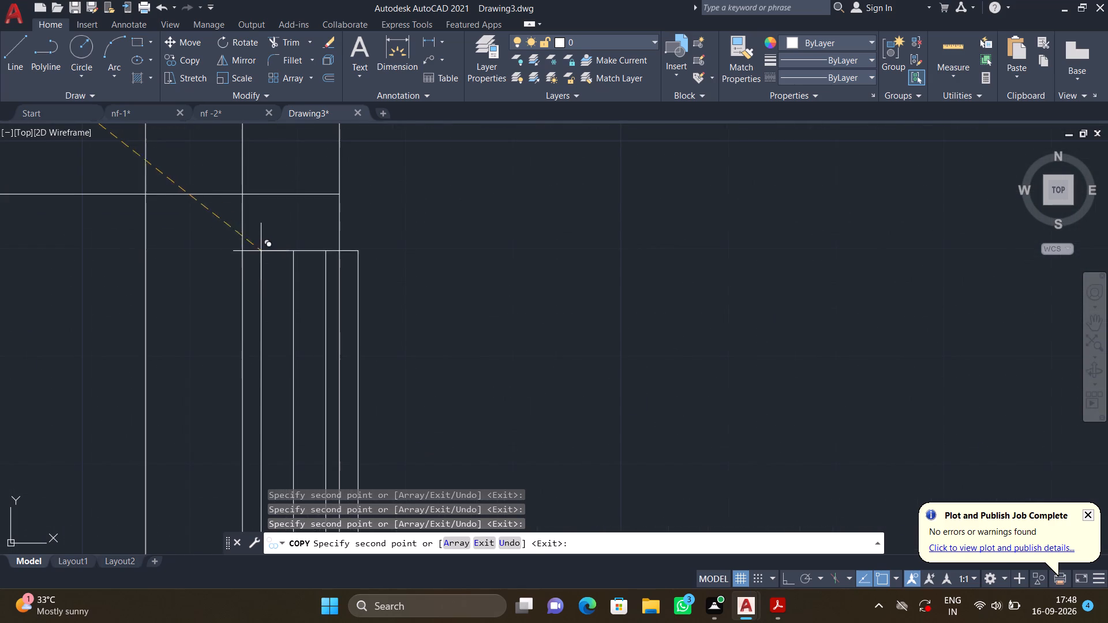
pyautogui.scroll(3, 251, 266)
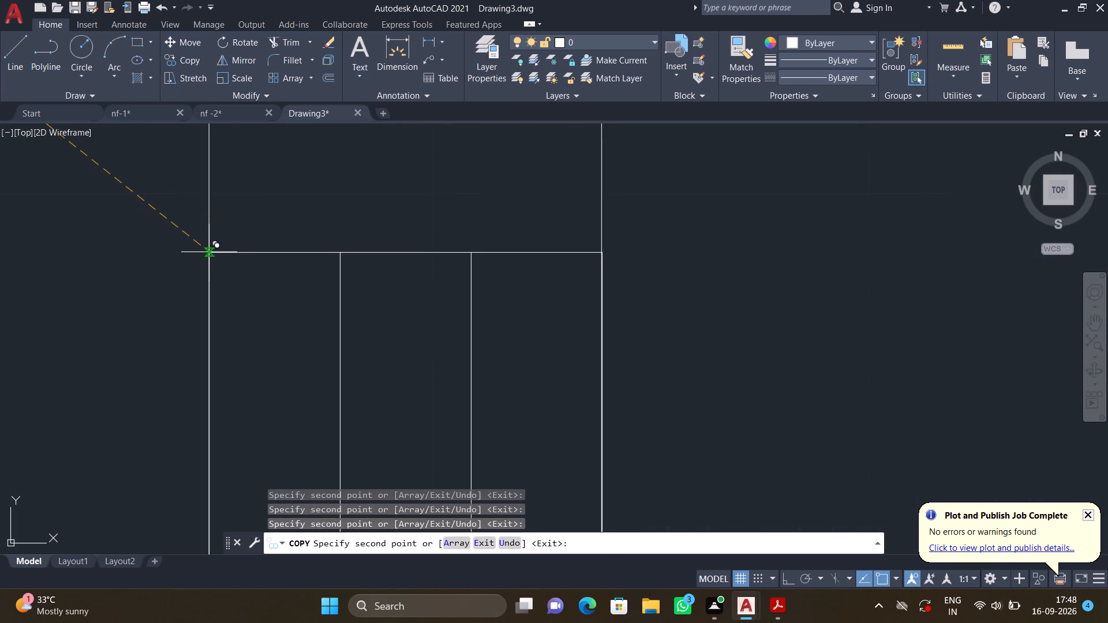
pyautogui.click(210, 249)
# Place the last copy of the vertical 4' window symbol in the right outer wall of the large lower-right room.
pyautogui.scroll(-8, 316, 256)
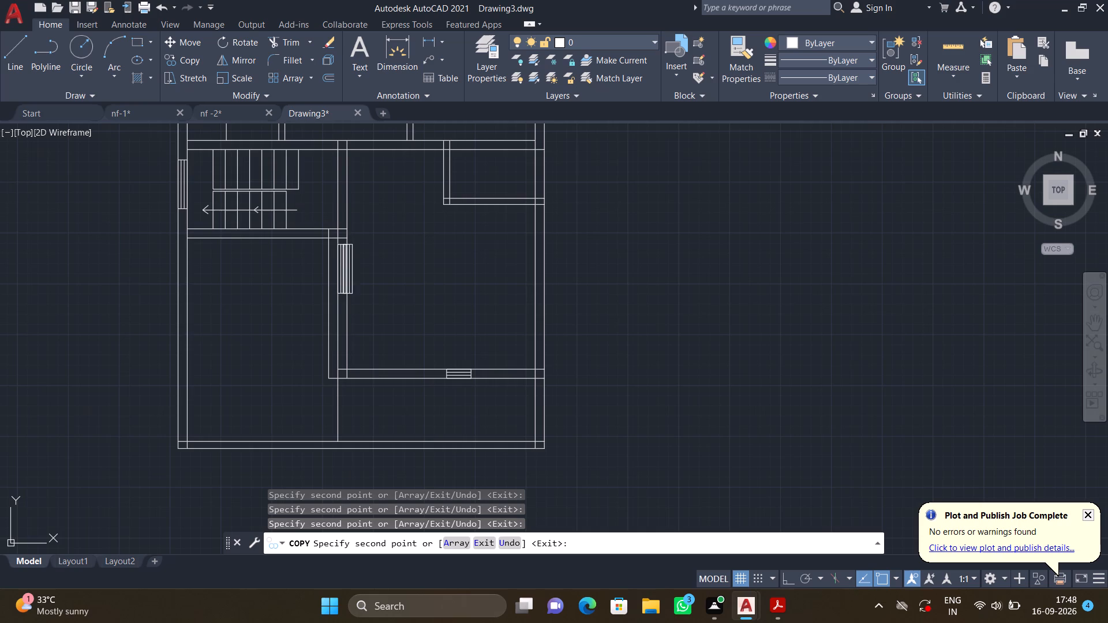
pyautogui.scroll(-1, 346, 243)
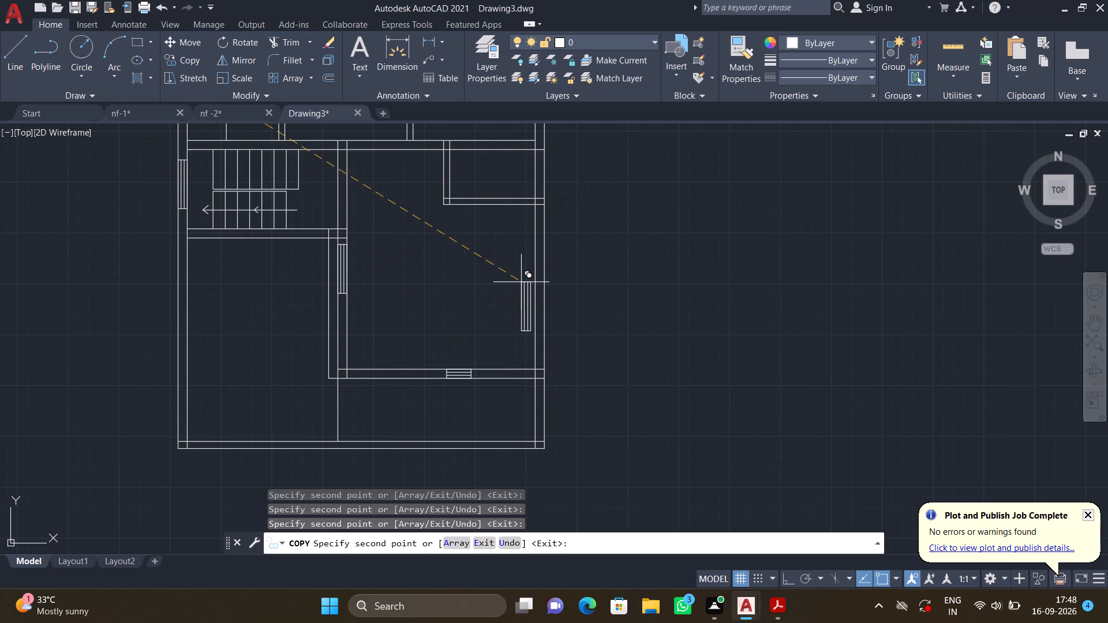
pyautogui.moveTo(400, 319); pyautogui.dragTo(327, 304, button='middle')
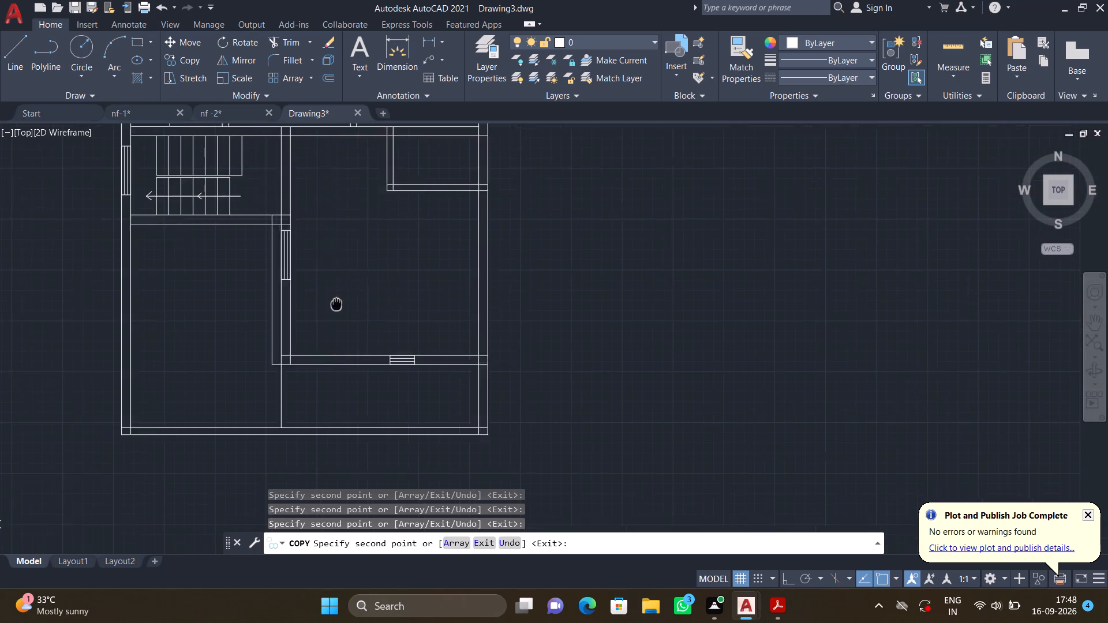
pyautogui.moveTo(327, 304); pyautogui.dragTo(275, 308, button='middle')
pyautogui.scroll(5, 413, 278)
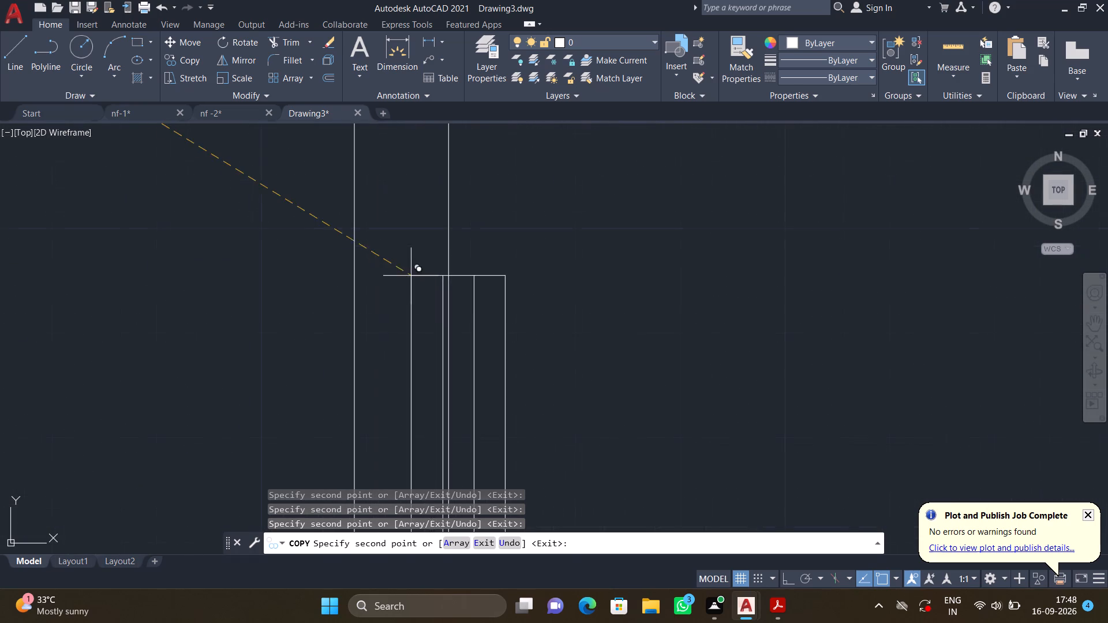
pyautogui.scroll(2, 368, 267)
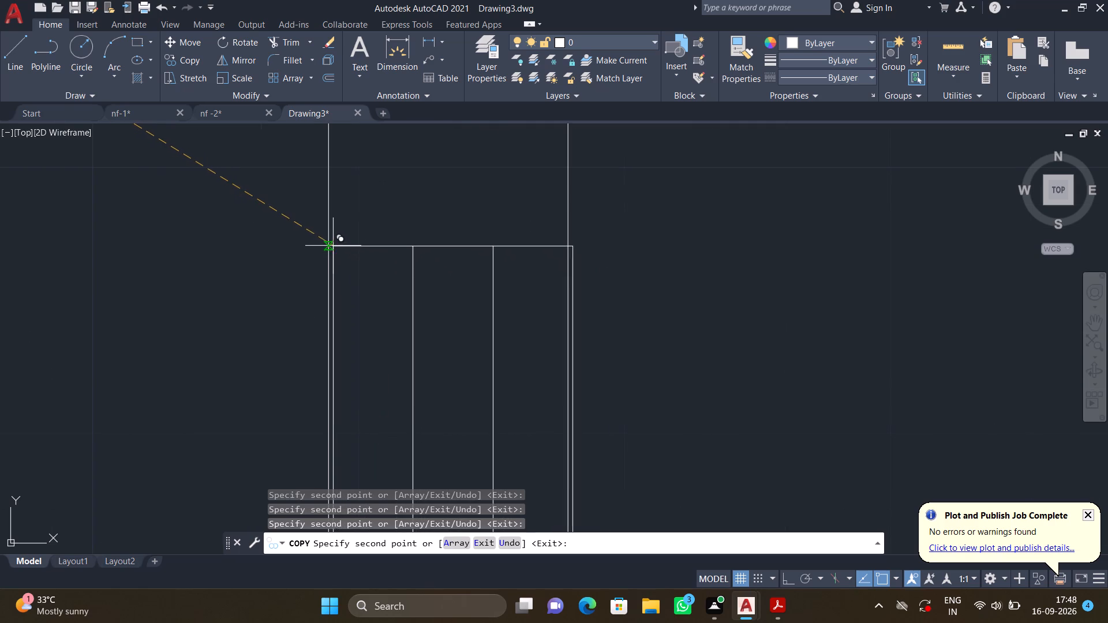
pyautogui.click(329, 241)
pyautogui.scroll(-5, 394, 272)
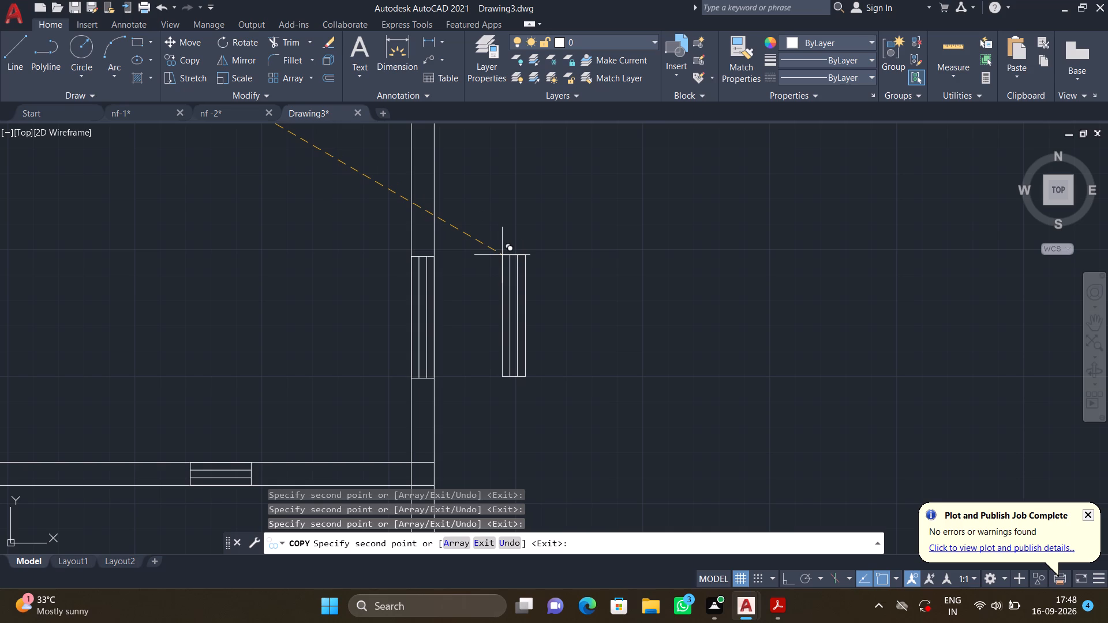
pyautogui.scroll(-4, 502, 252)
pyautogui.press('Return')
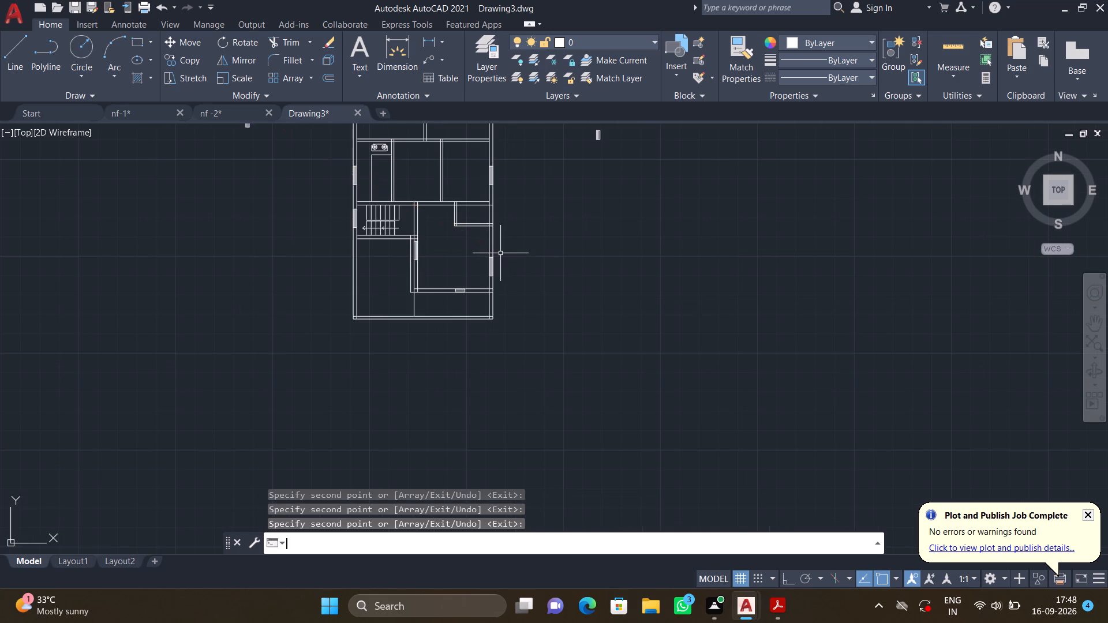
# Copy the spare vertical 2' window symbol into the right outer wall of the small room above the large lower-right room.
pyautogui.moveTo(461, 239); pyautogui.dragTo(317, 401, button='middle')
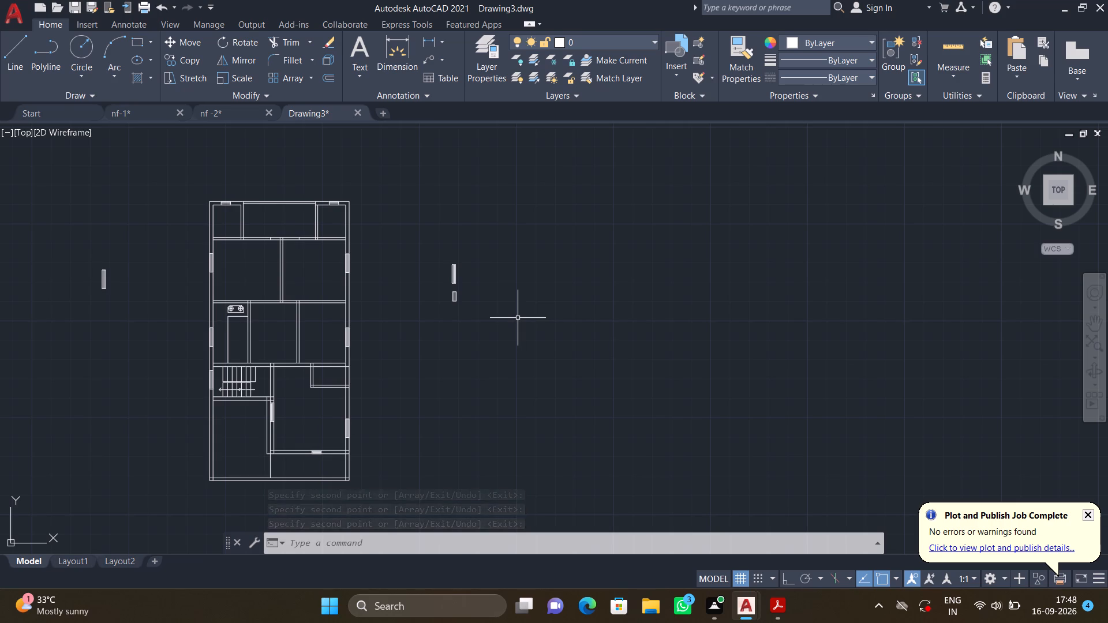
pyautogui.scroll(2, 464, 305)
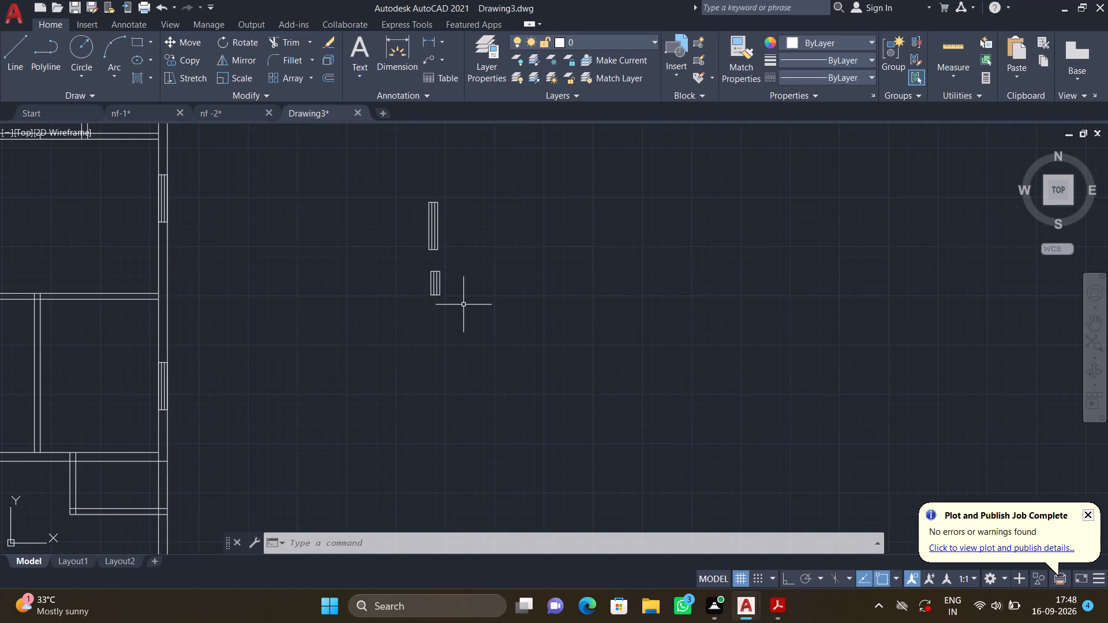
pyautogui.write('co')
pyautogui.press('Return')
pyautogui.click(462, 308)
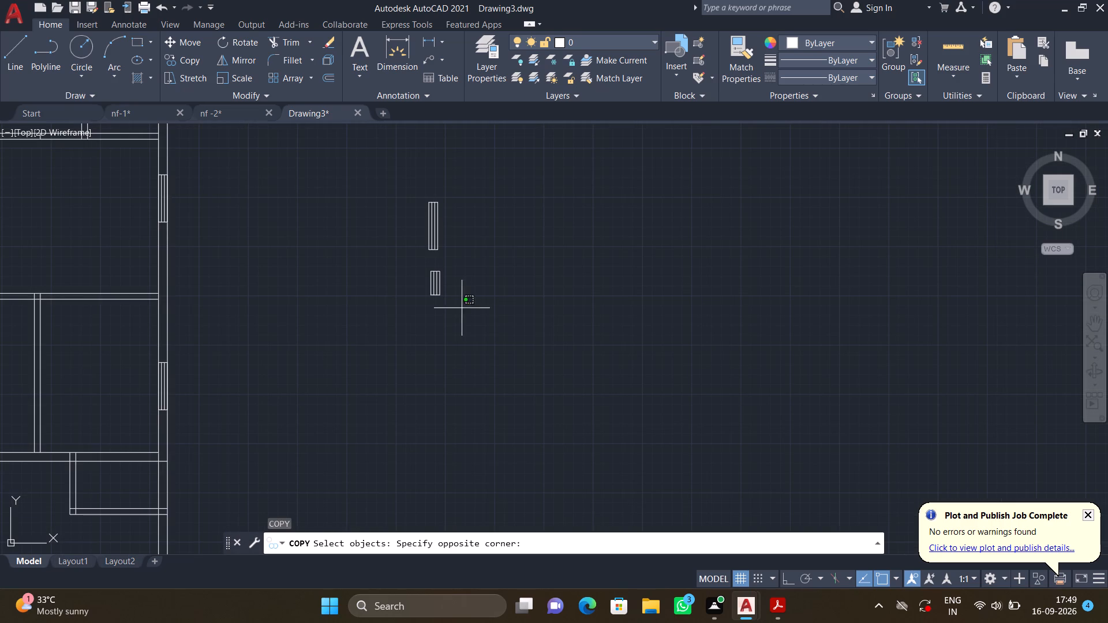
pyautogui.click(417, 263)
pyautogui.press('Return')
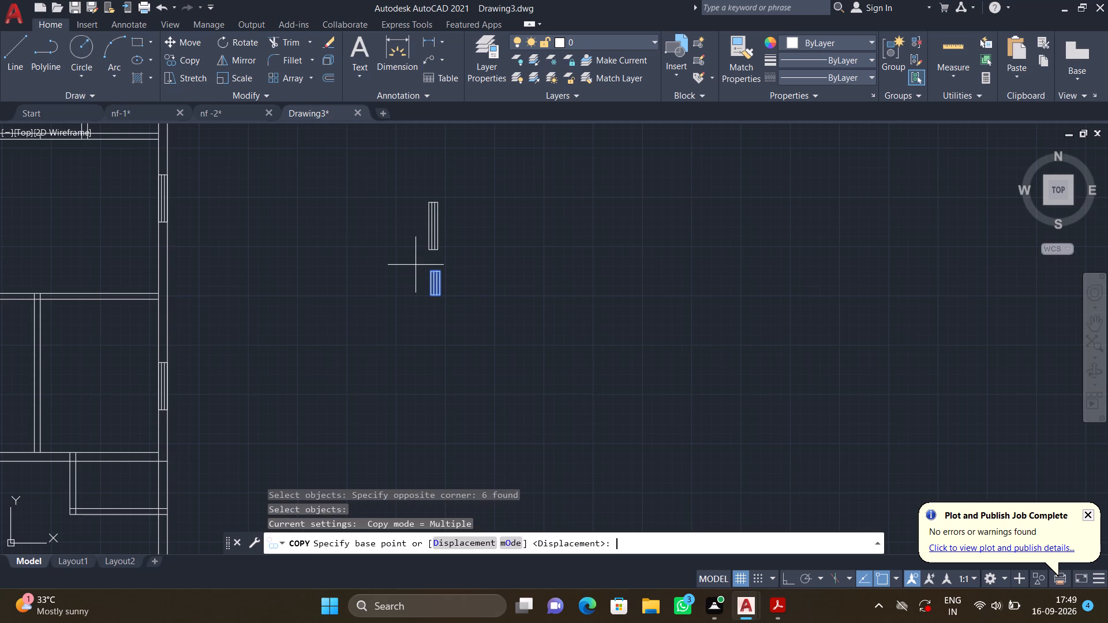
pyautogui.click(431, 269)
pyautogui.scroll(-1, 290, 415)
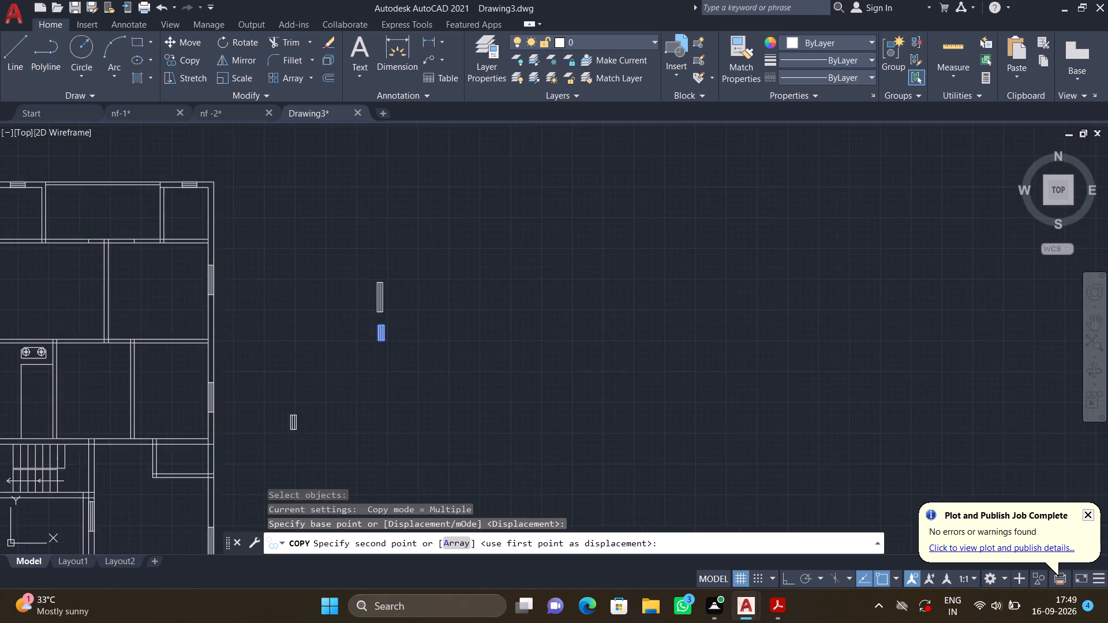
pyautogui.scroll(-1, 290, 415)
pyautogui.moveTo(234, 449); pyautogui.dragTo(229, 395, button='middle')
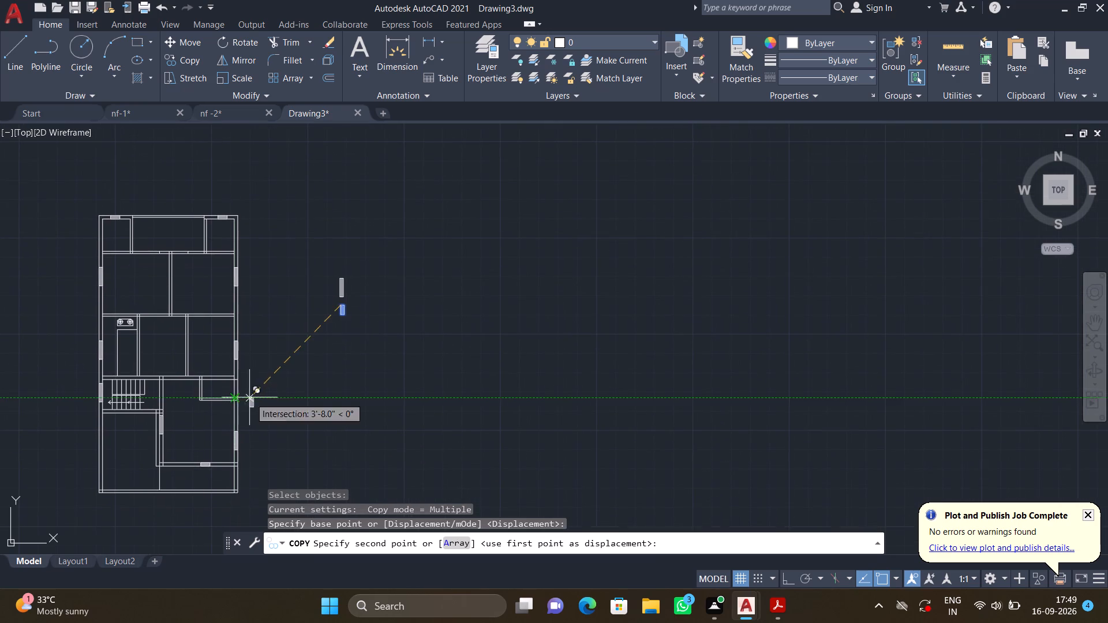
pyautogui.scroll(5, 234, 384)
pyautogui.moveTo(216, 397); pyautogui.dragTo(221, 294, button='middle')
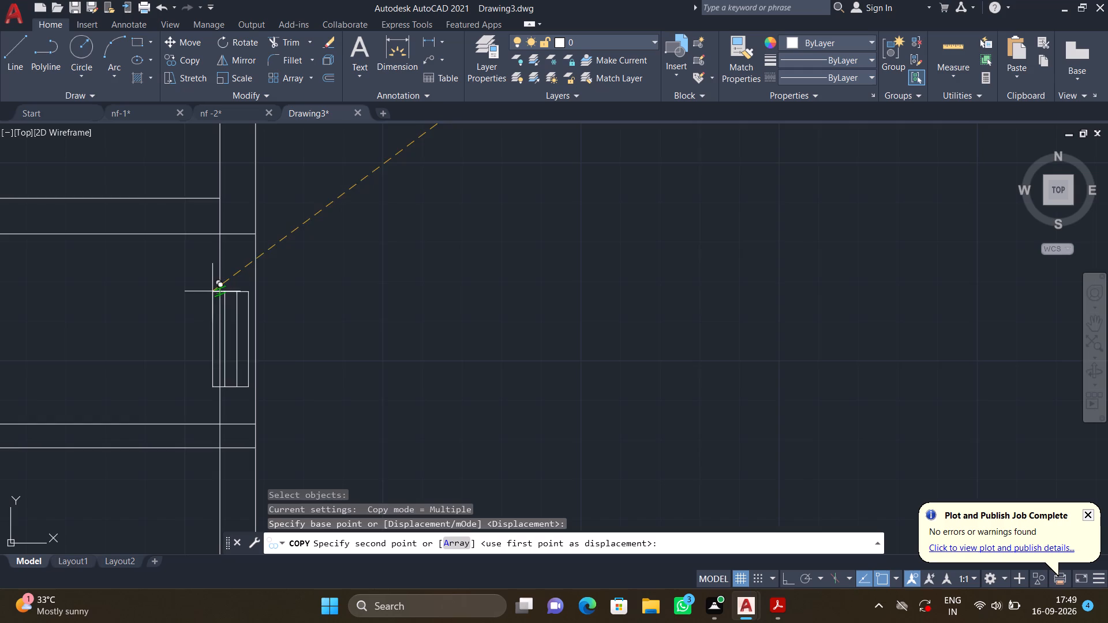
pyautogui.scroll(4, 214, 290)
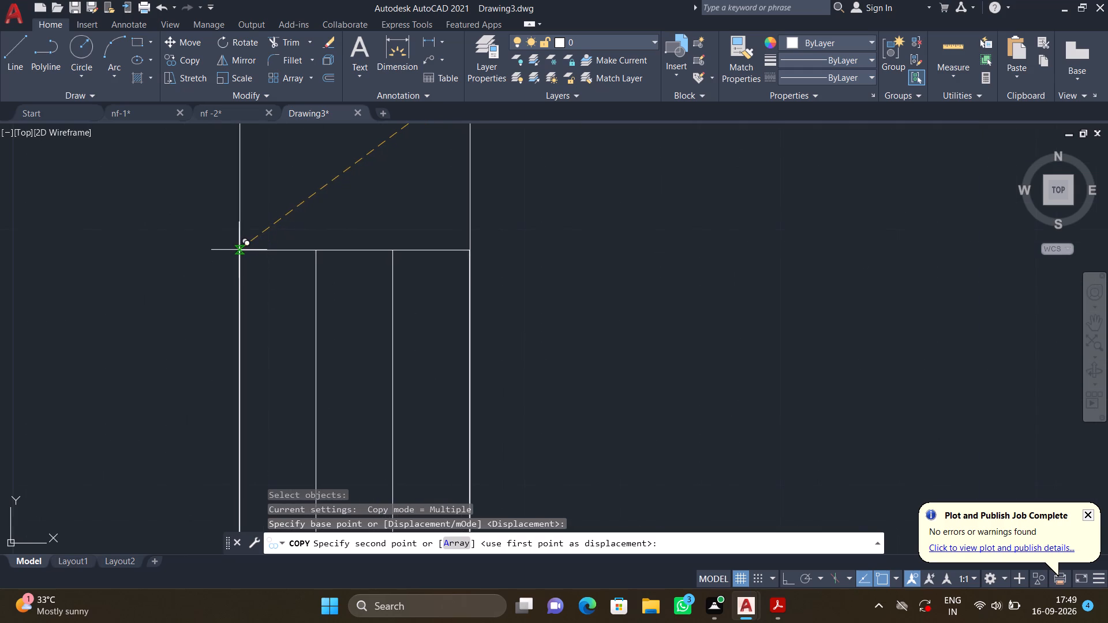
pyautogui.click(239, 248)
pyautogui.scroll(-2, 484, 190)
pyautogui.press('Return')
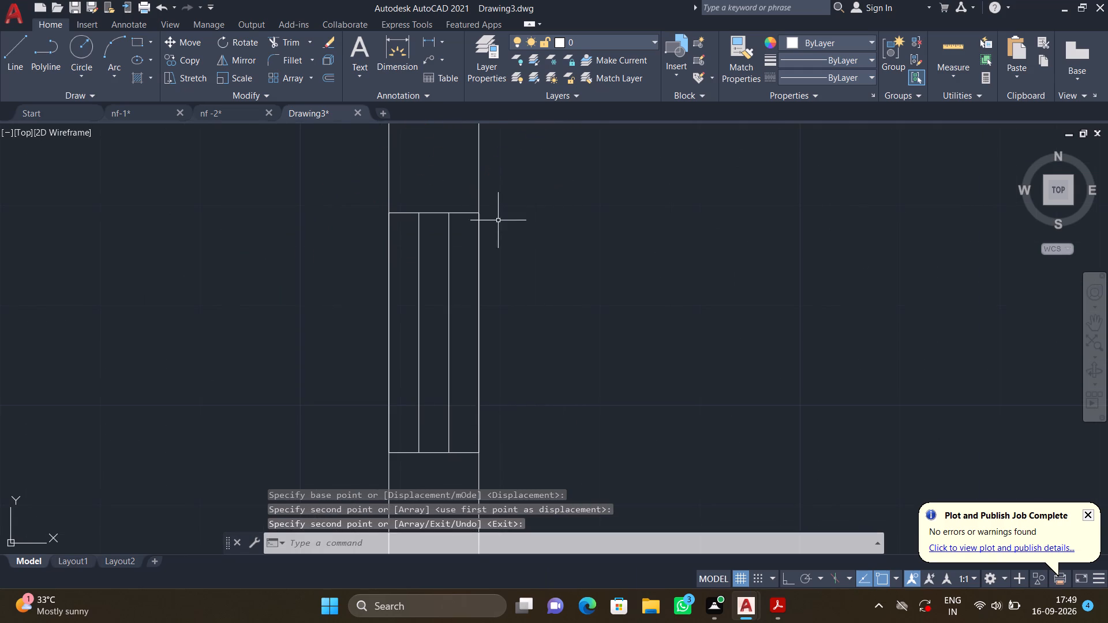
# Extend both lines of the middle-right room's left partition to the lower line of the horizontal wall beneath it.
pyautogui.scroll(-4, 507, 237)
pyautogui.scroll(-1, 375, 300)
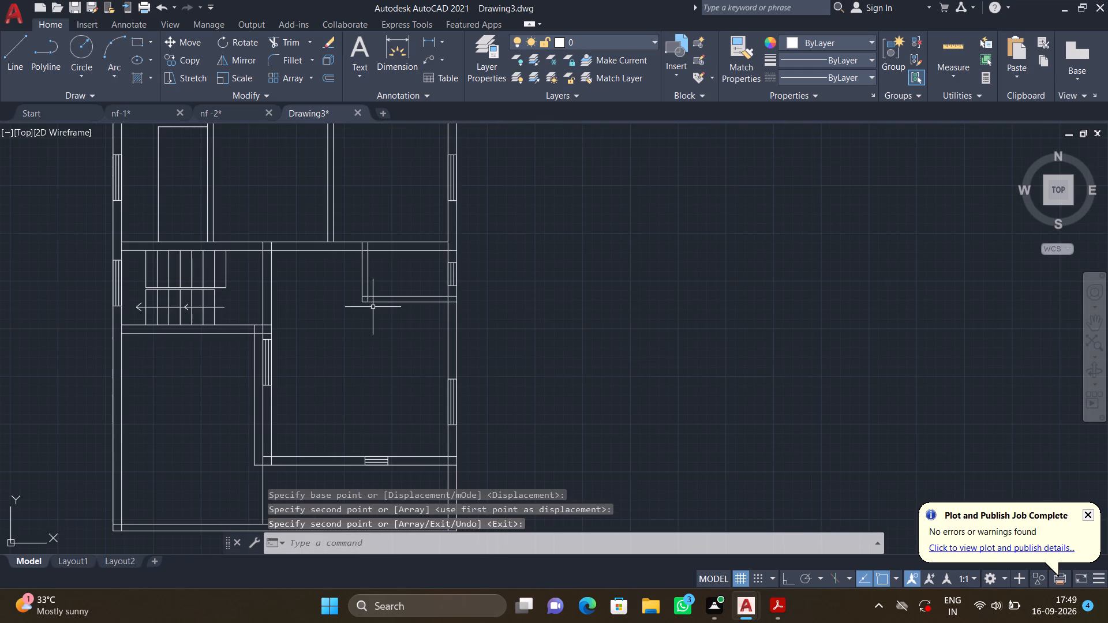
pyautogui.moveTo(341, 335); pyautogui.dragTo(333, 358, button='middle')
pyautogui.scroll(-2, 381, 306)
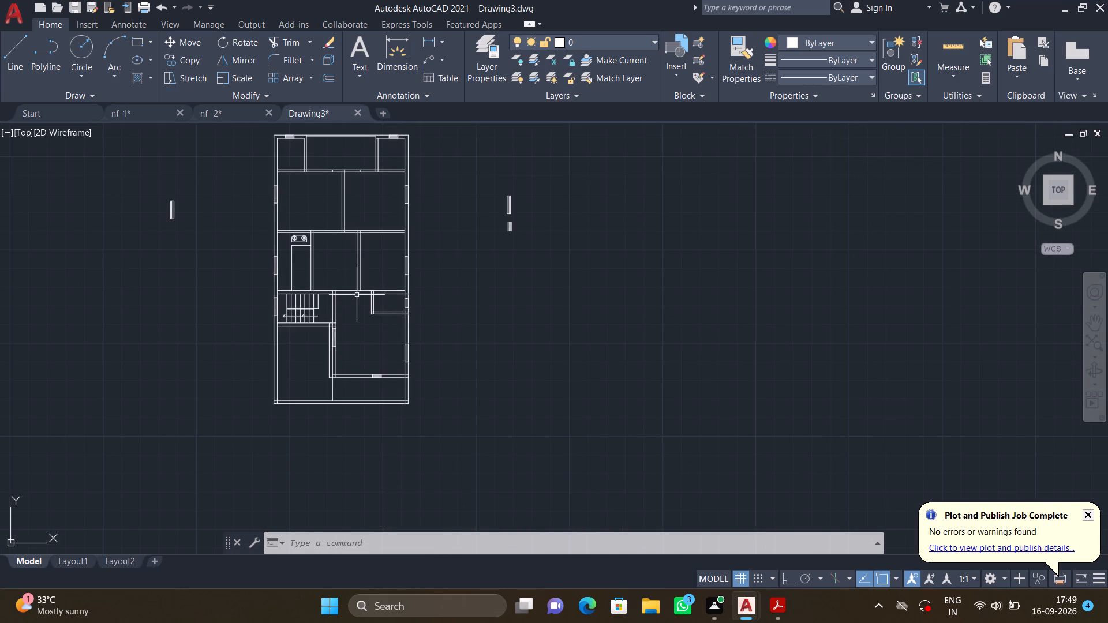
pyautogui.scroll(4, 353, 294)
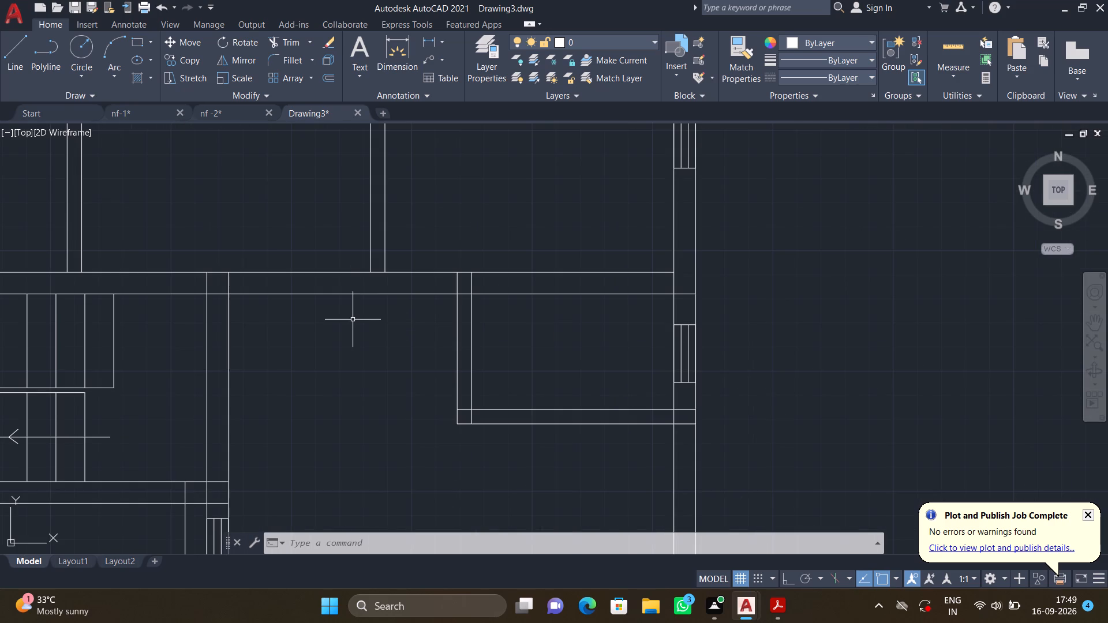
pyautogui.write('ex')
pyautogui.press('Return')
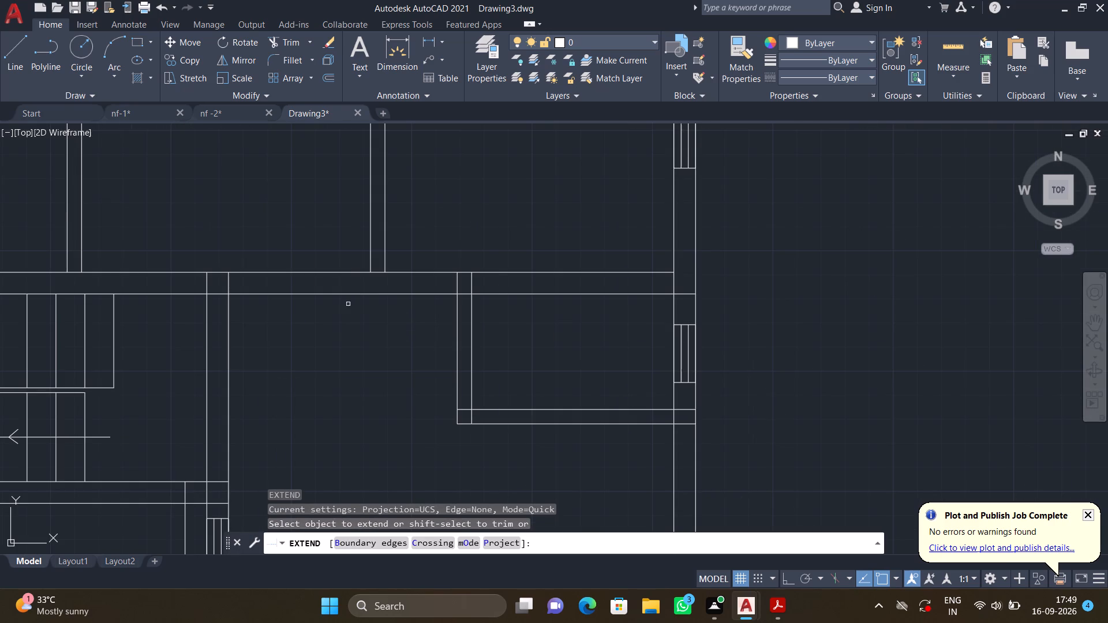
pyautogui.click(370, 247)
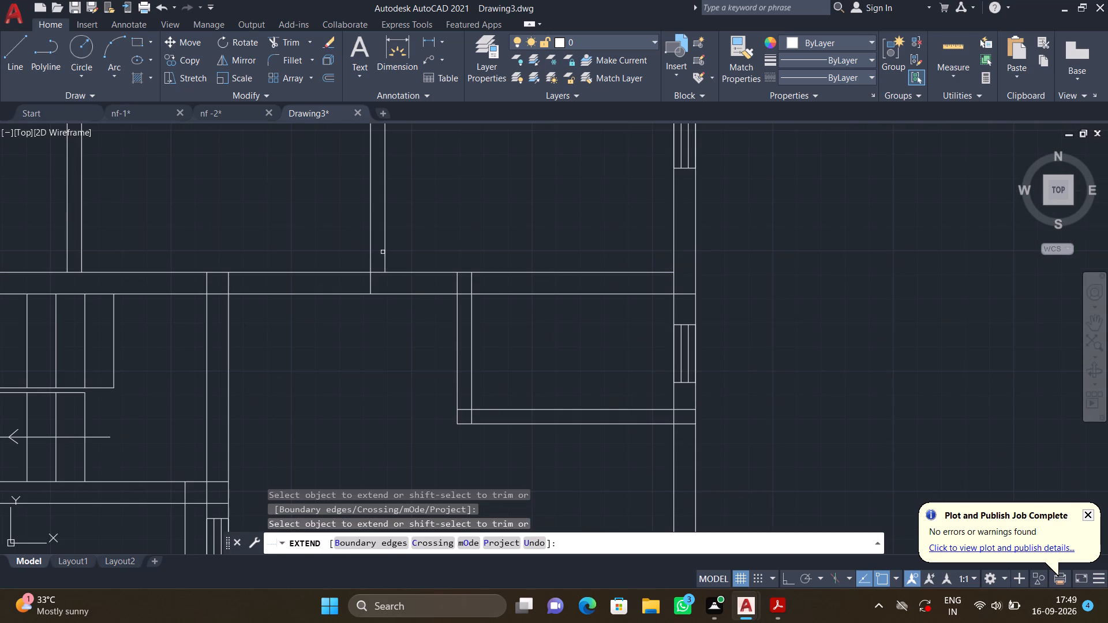
pyautogui.click(384, 250)
pyautogui.press('Return')
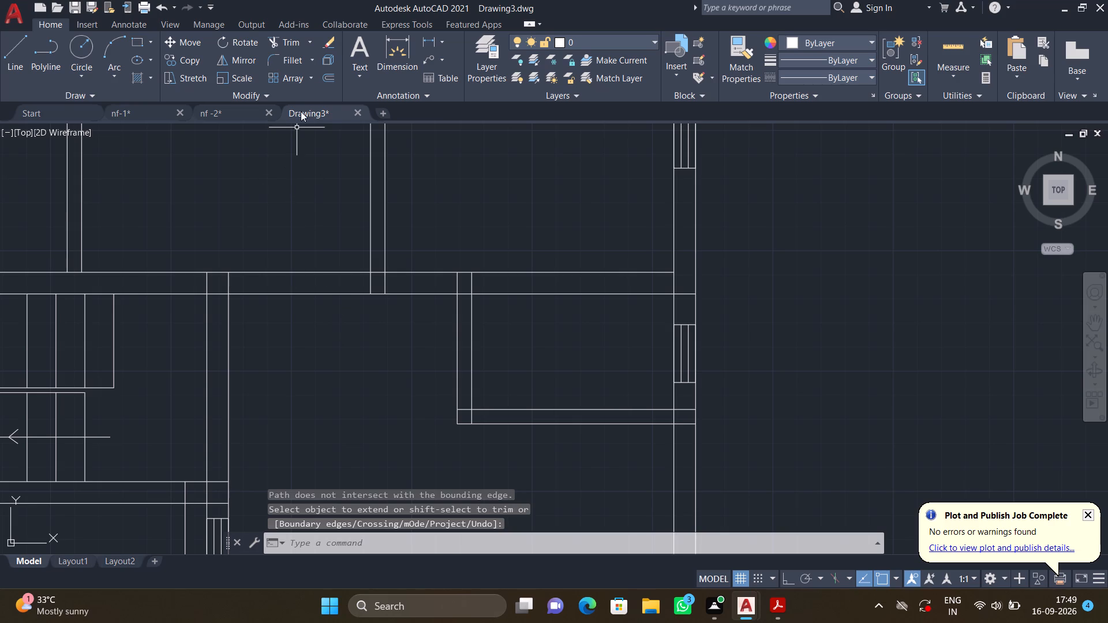
# Check the span between the staircase's right wall and the extended partition with a linear dimension, with Ortho on, without placing it.
pyautogui.click(444, 37)
pyautogui.click(451, 62)
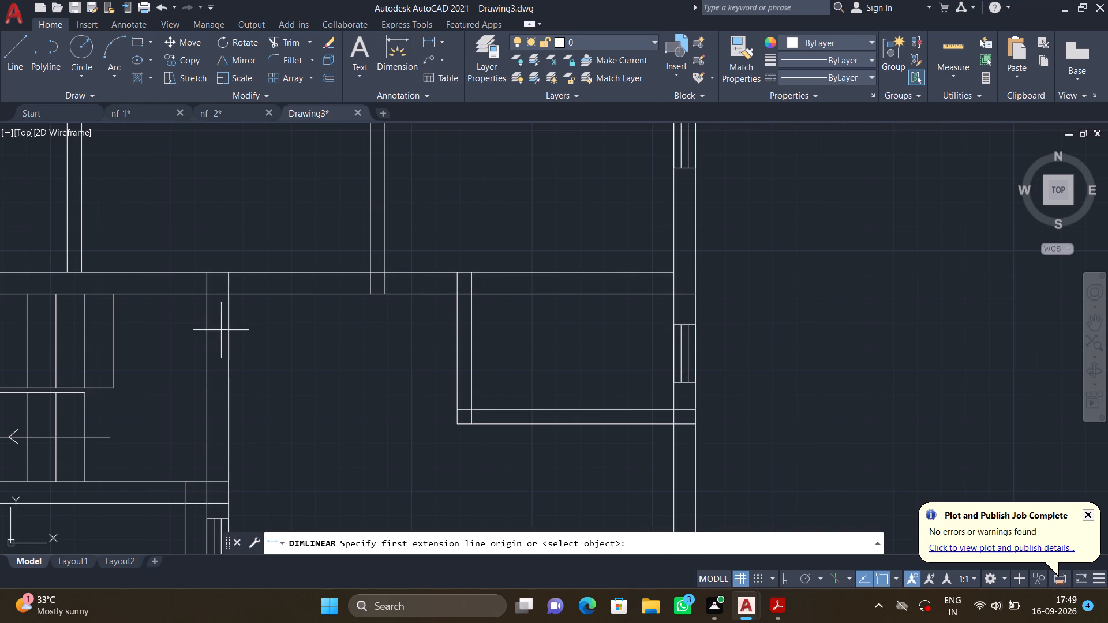
pyautogui.click(226, 295)
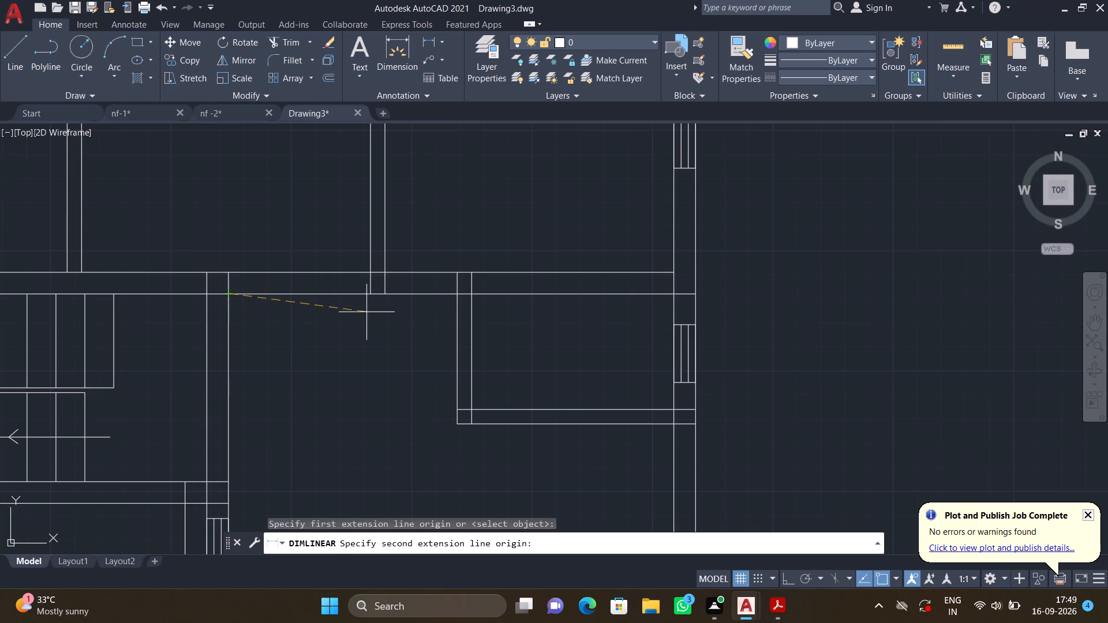
pyautogui.press('F8')
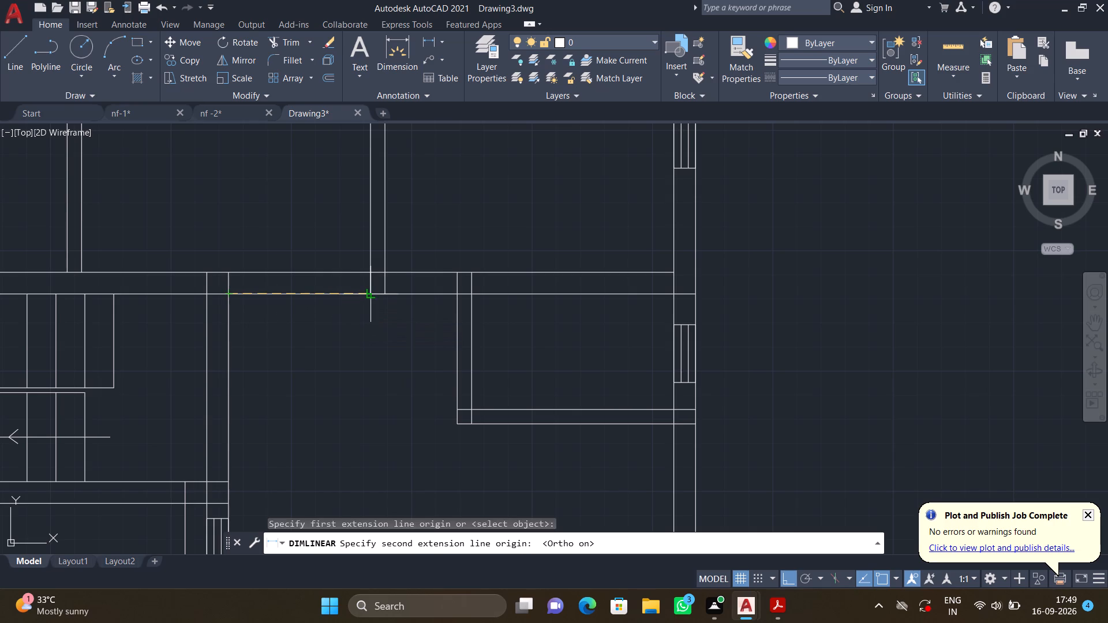
pyautogui.click(372, 292)
pyautogui.press('Escape')
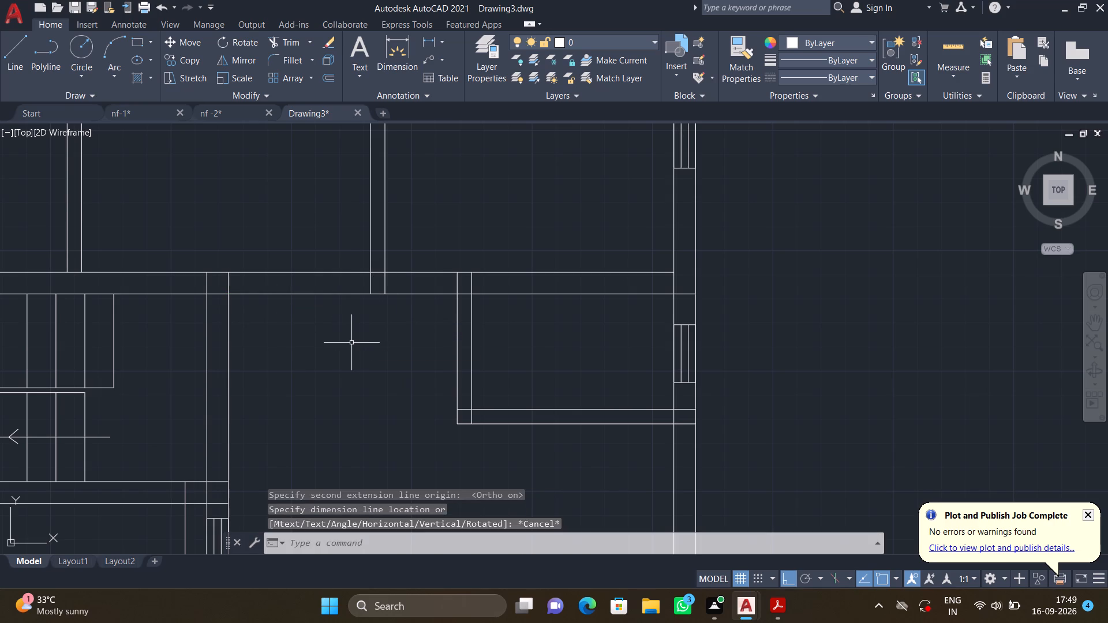
# Trim both horizontal wall lines between the staircase's right wall and the extended partition to open a passage.
pyautogui.scroll(-1, 280, 320)
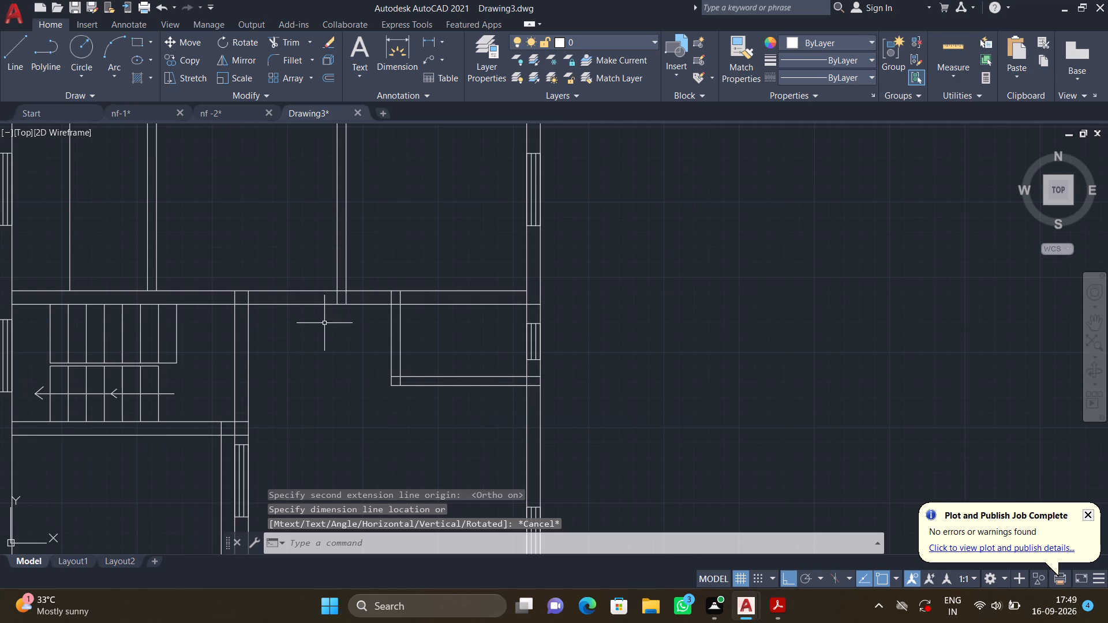
pyautogui.scroll(-1, 324, 324)
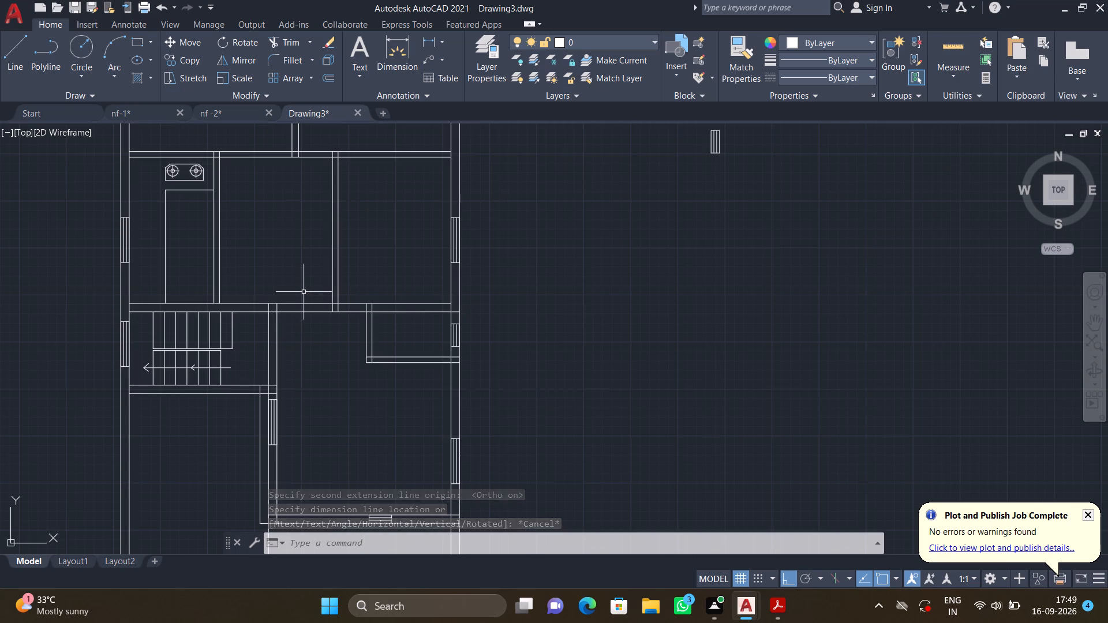
pyautogui.write('tr')
pyautogui.press('Return')
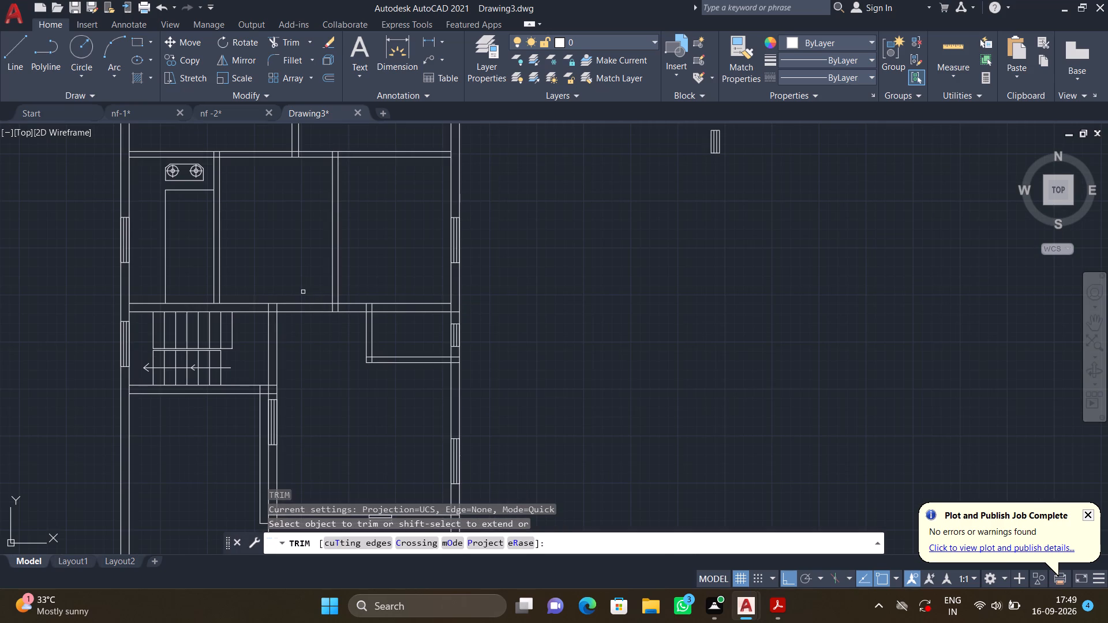
pyautogui.click(313, 297)
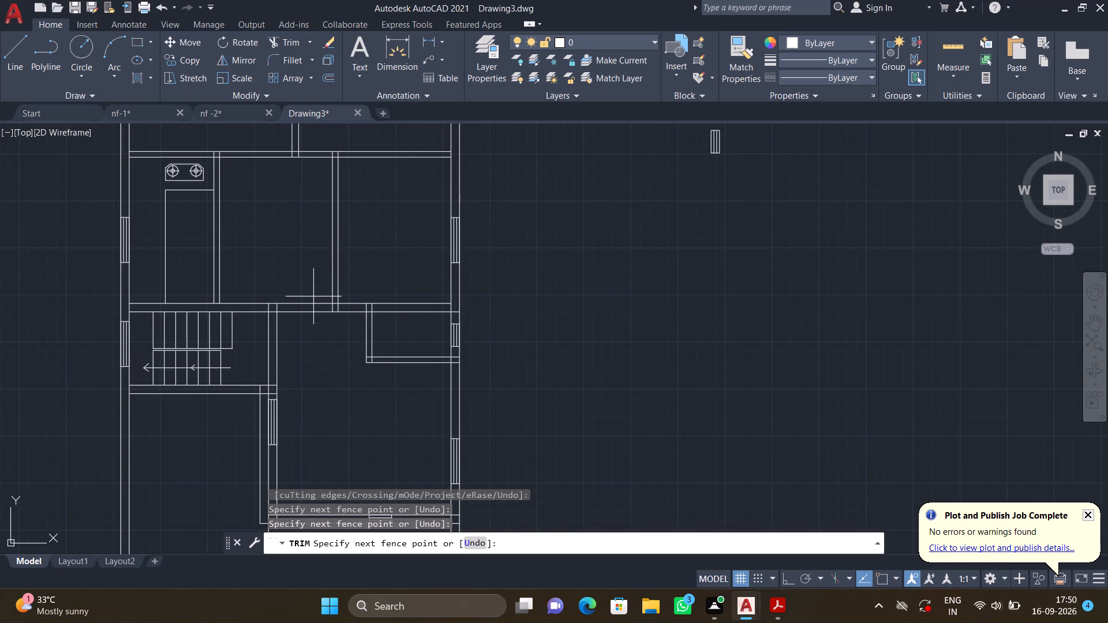
pyautogui.click(319, 342)
pyautogui.press('Return')
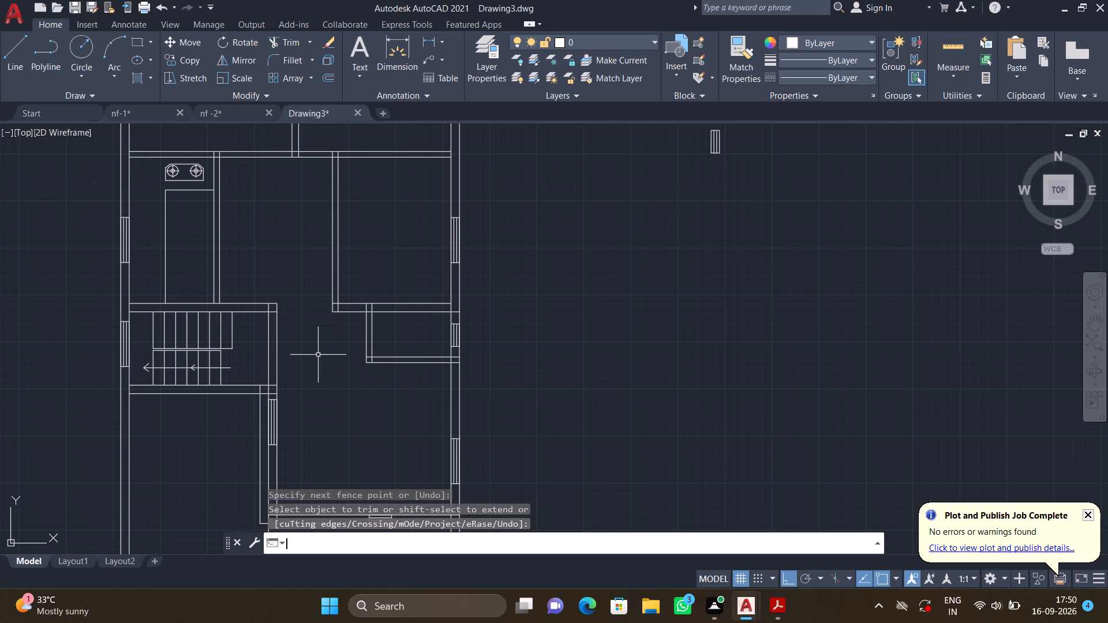
# Erase the spare vertical 4' and 2' window symbols lying outside the plan on its right side.
pyautogui.scroll(-1, 318, 354)
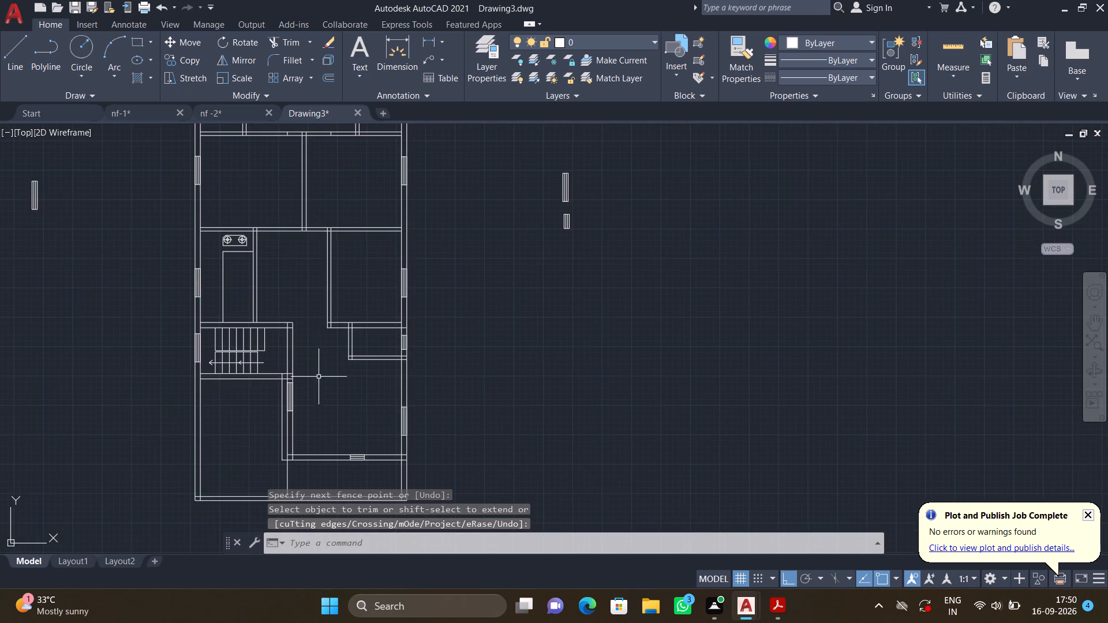
pyautogui.scroll(-1, 320, 380)
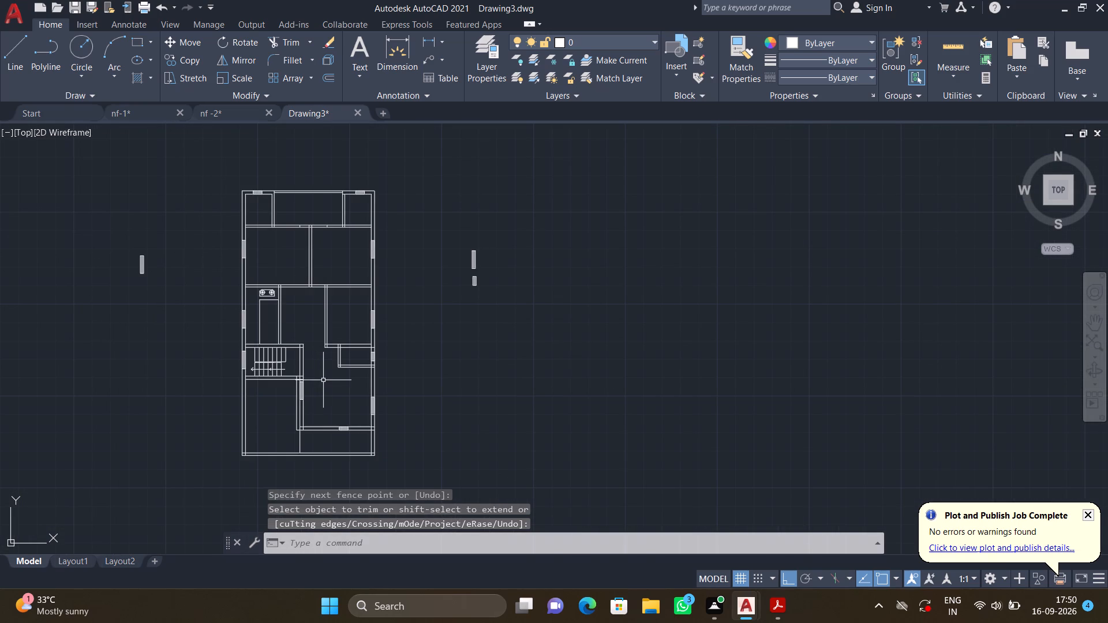
pyautogui.click(512, 316)
pyautogui.click(449, 237)
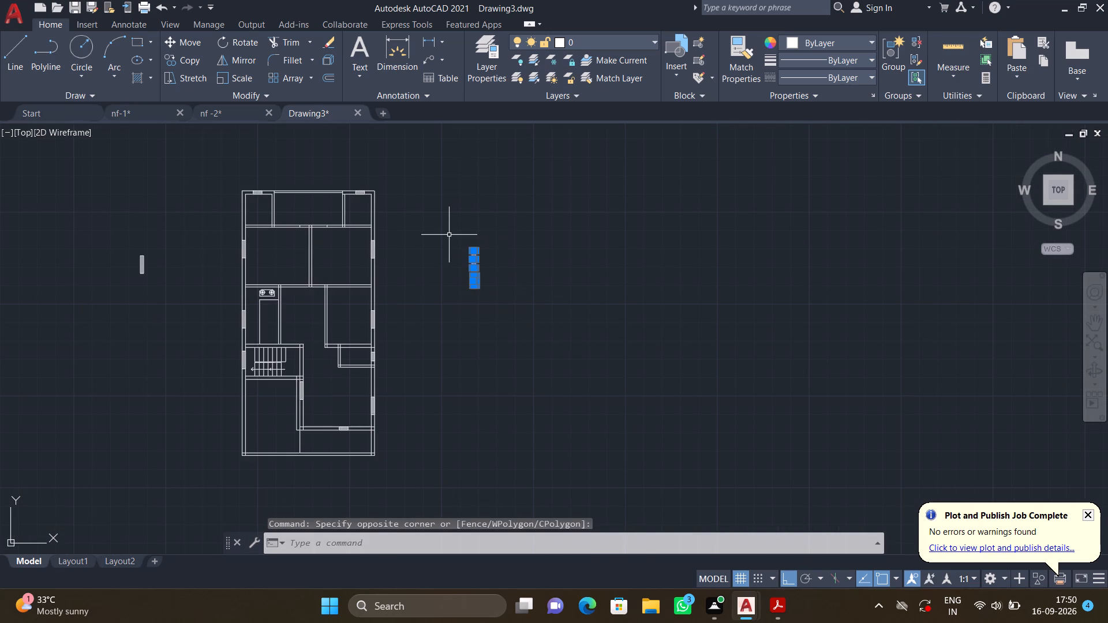
pyautogui.press('Delete')
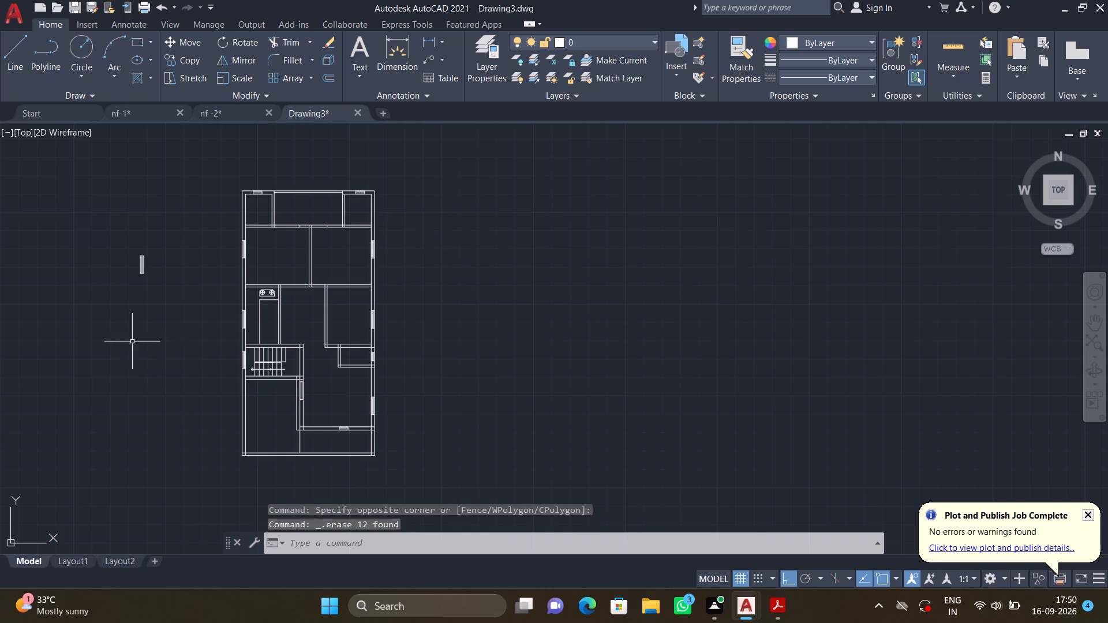
# Erase the spare vertical window symbol lying outside the plan on its left side.
pyautogui.click(151, 282)
pyautogui.click(125, 242)
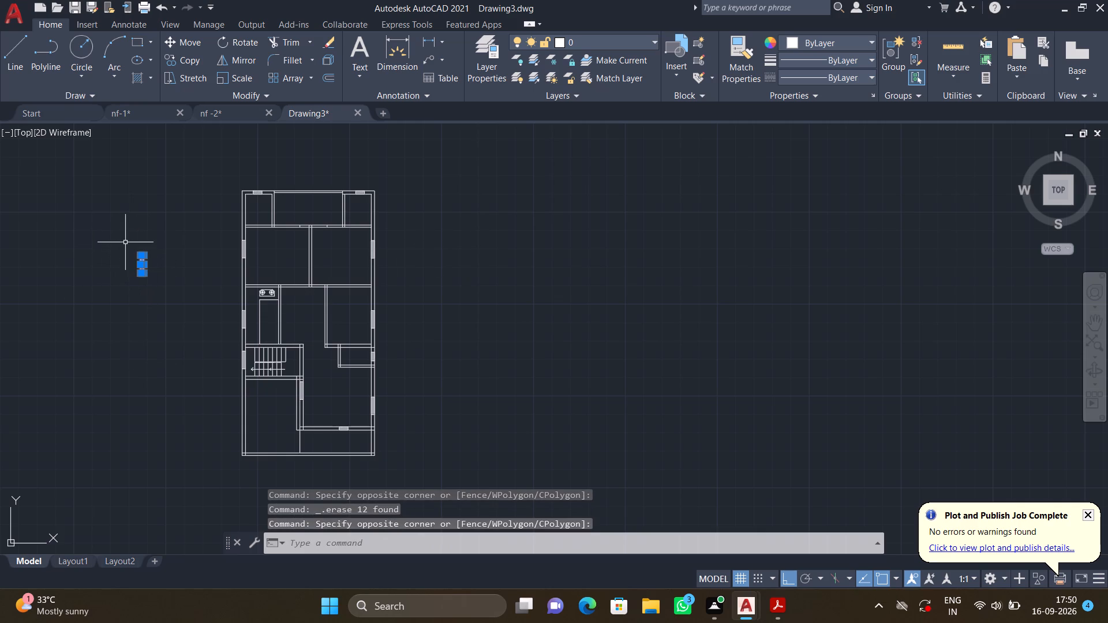
pyautogui.press('Delete')
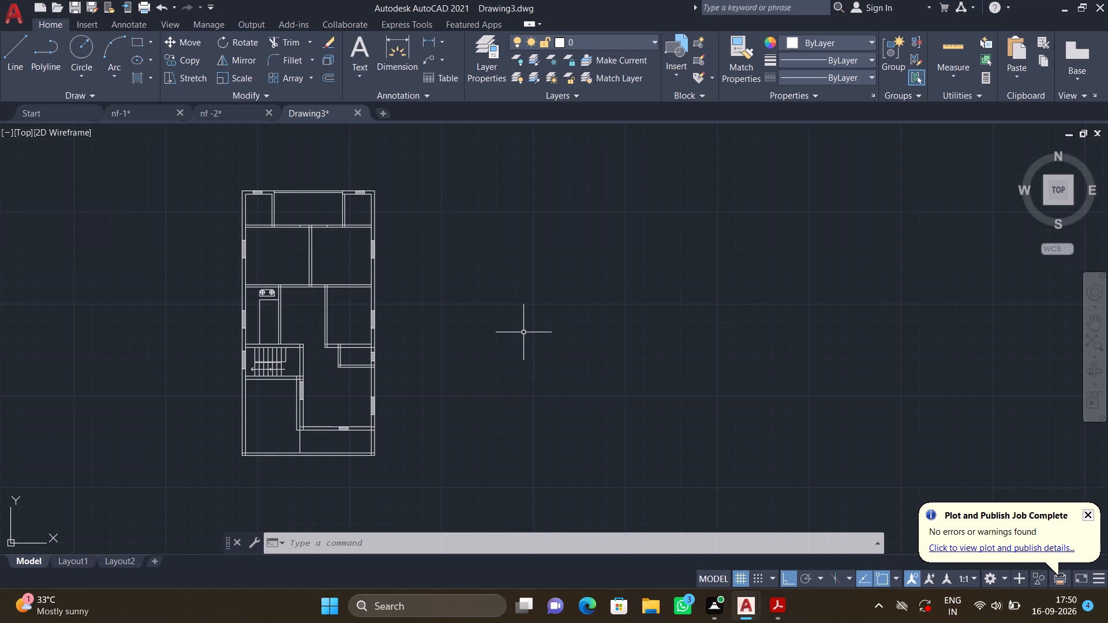
# Insert the Door - Imperial block from the tool palettes in the empty area to the right of the plan.
pyautogui.write('tp')
pyautogui.press('Return')
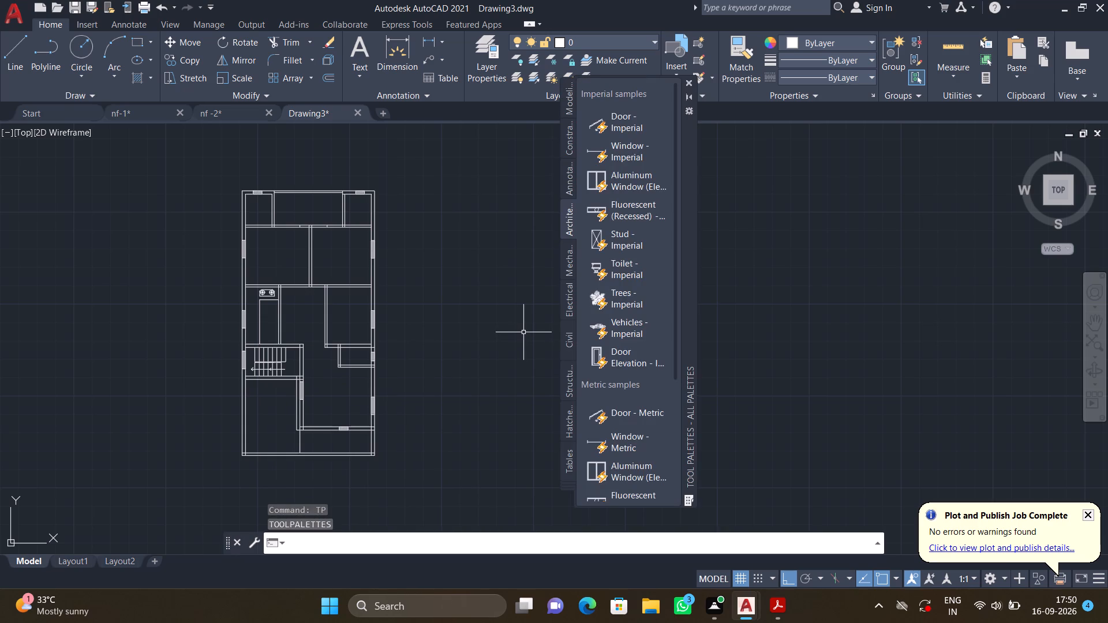
pyautogui.click(625, 119)
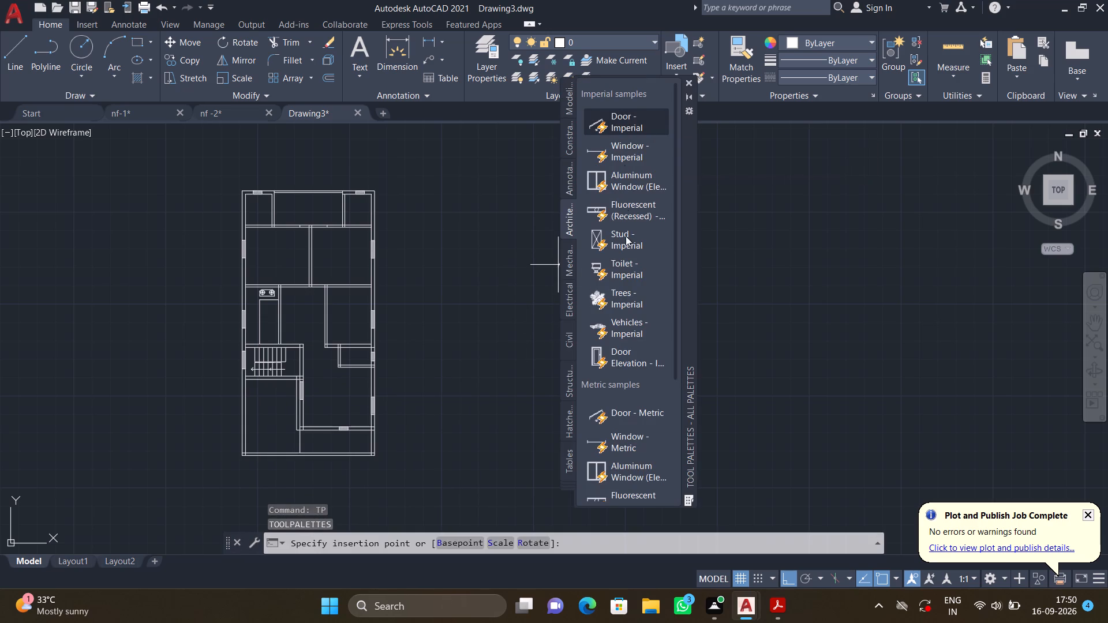
pyautogui.click(797, 292)
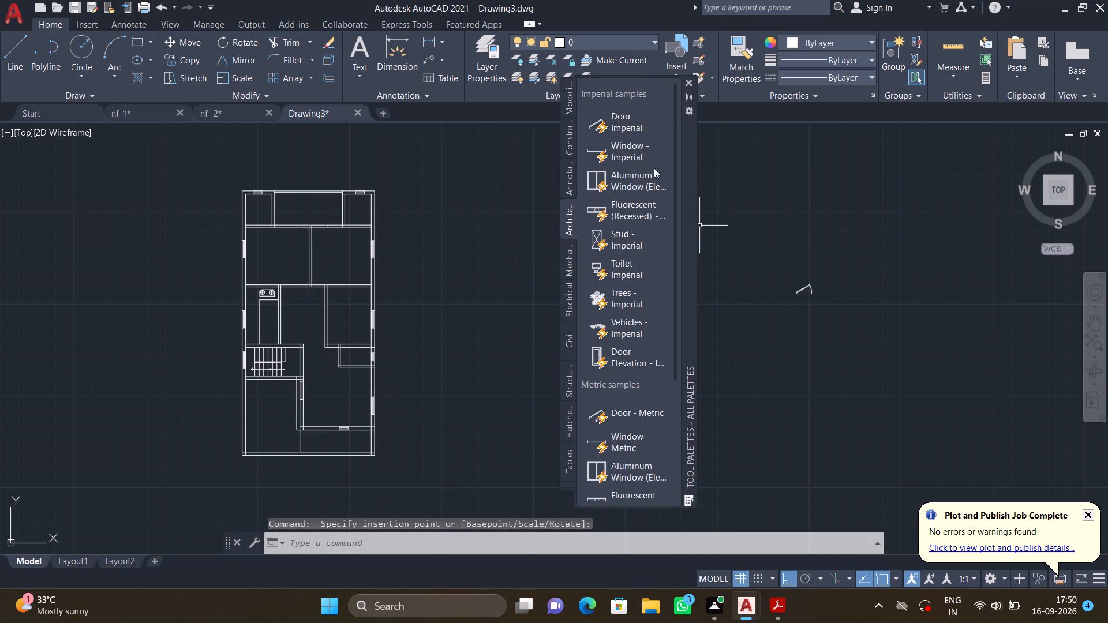
pyautogui.click(688, 79)
# Set the inserted door block's opening angle to Open 90º.
pyautogui.scroll(-1, 717, 272)
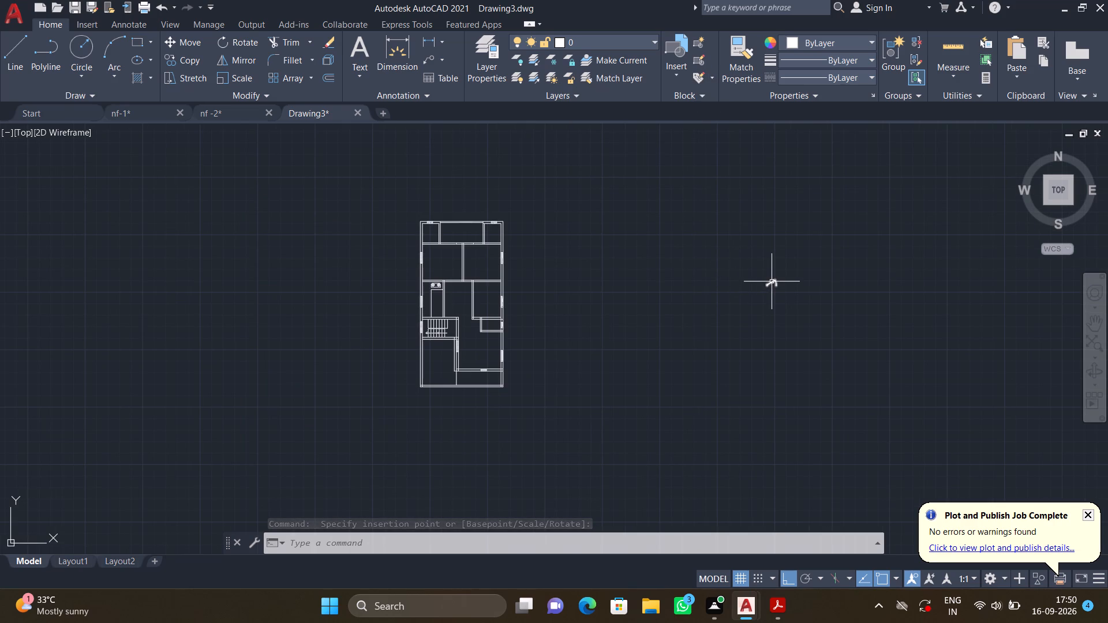
pyautogui.scroll(1, 773, 284)
pyautogui.moveTo(774, 280); pyautogui.dragTo(714, 284, button='middle')
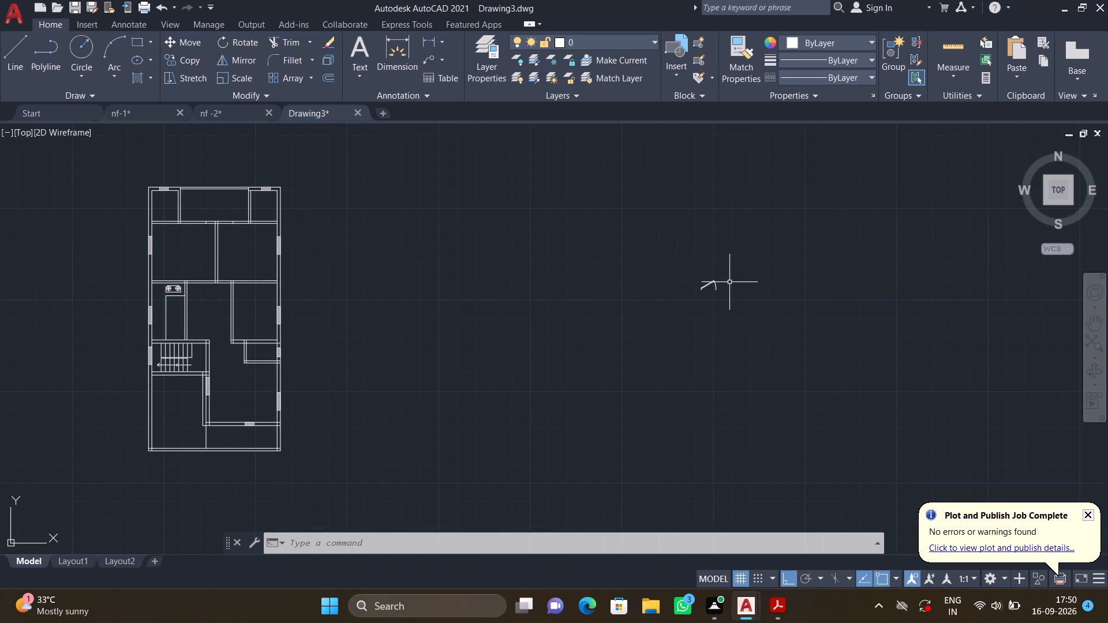
pyautogui.scroll(2, 729, 283)
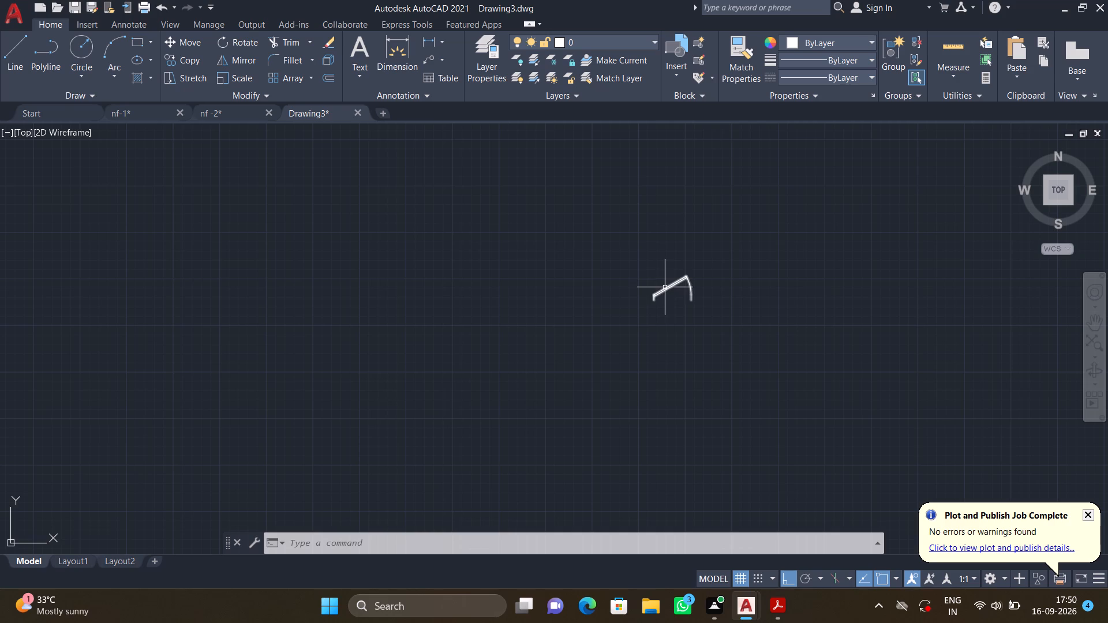
pyautogui.click(665, 287)
pyautogui.click(649, 282)
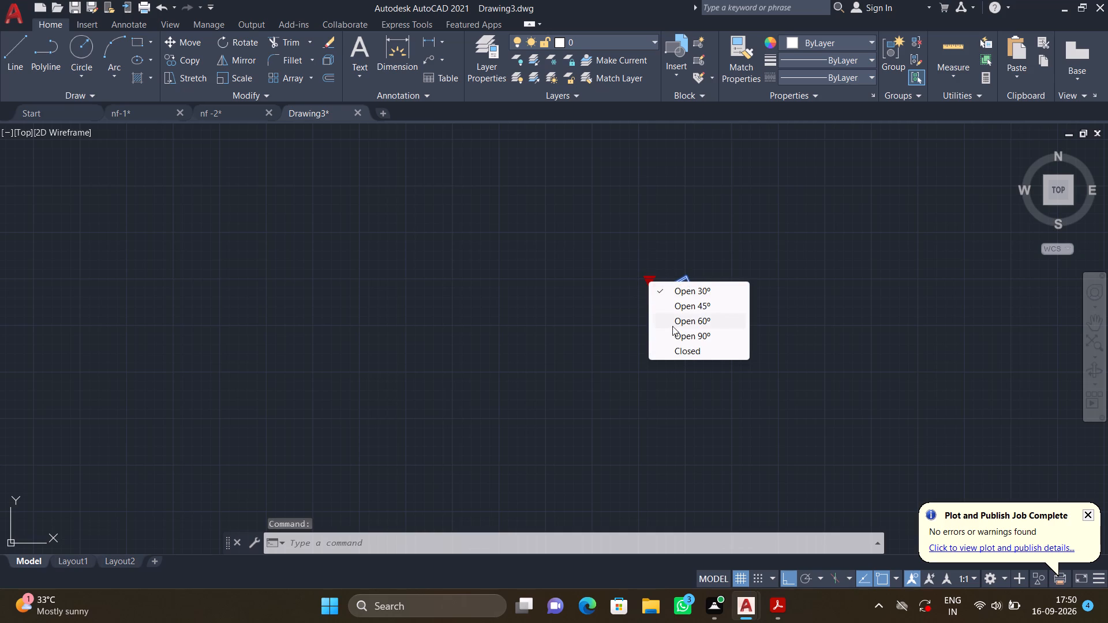
pyautogui.click(681, 337)
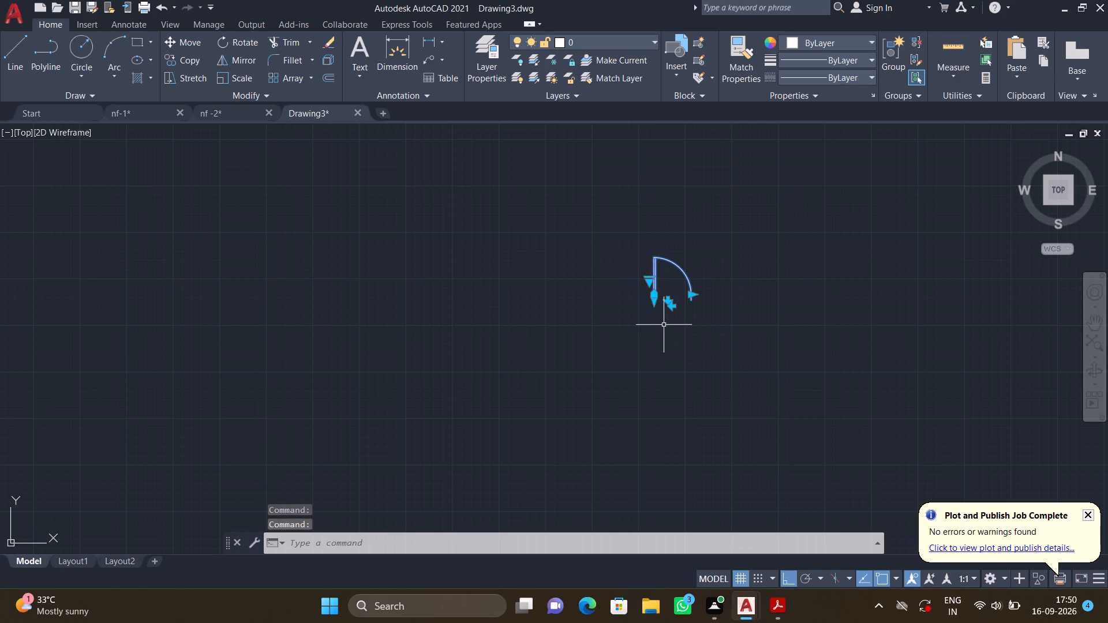
pyautogui.press('Escape')
# Scale the door by reference from its hinge-side bottom endpoint, using its opening width as reference, to a new length of 3'.
pyautogui.write('sc')
pyautogui.press('Return')
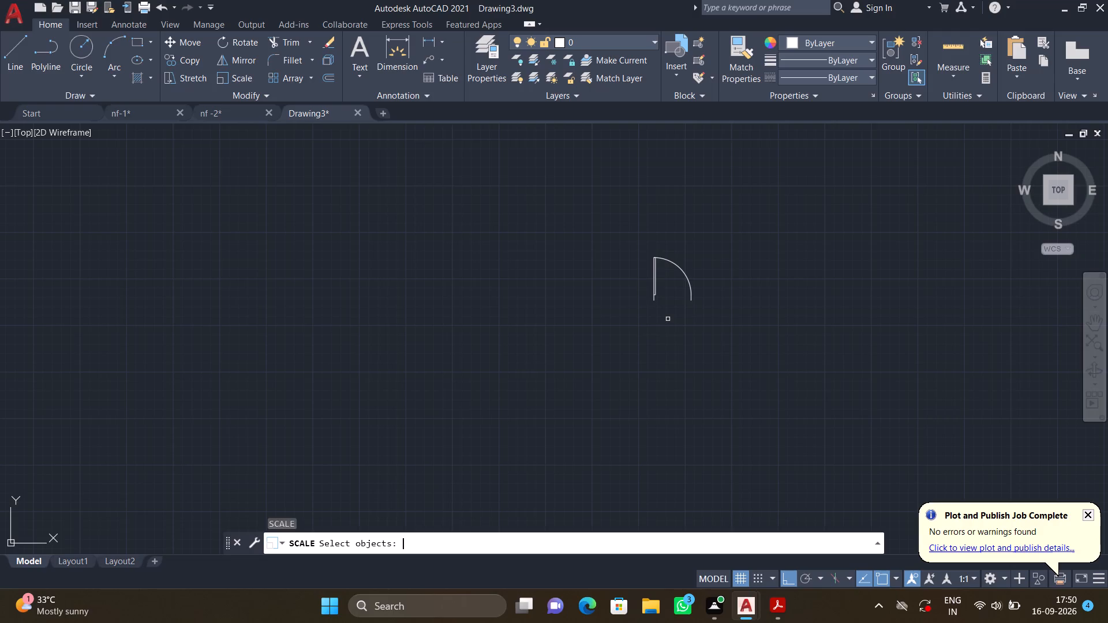
pyautogui.click(654, 291)
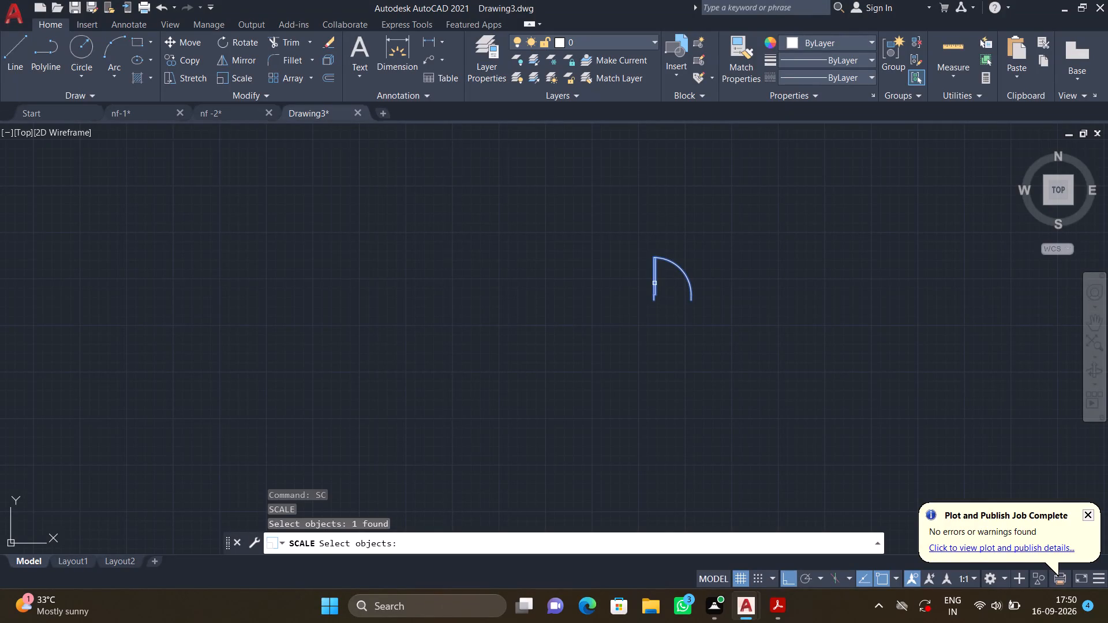
pyautogui.press('Return')
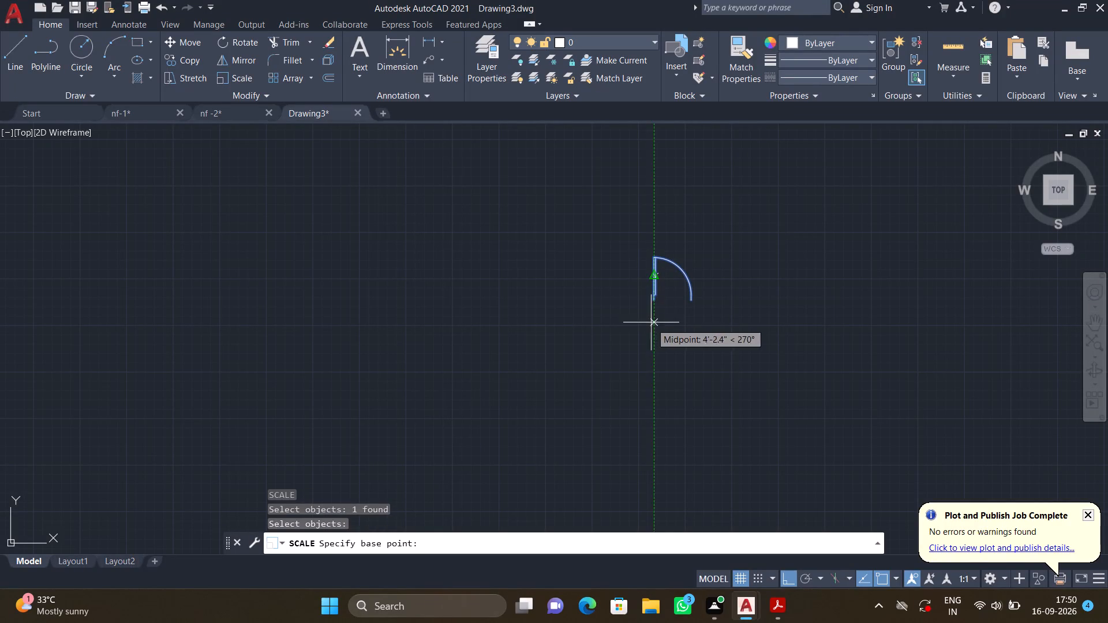
pyautogui.scroll(4, 657, 297)
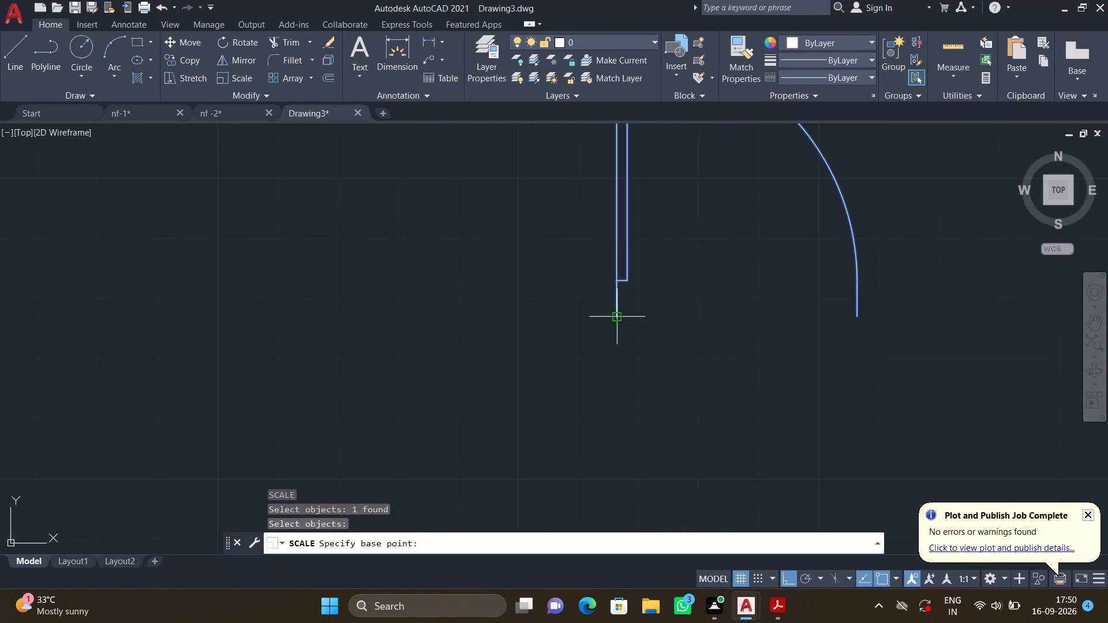
pyautogui.click(615, 316)
pyautogui.press('r')
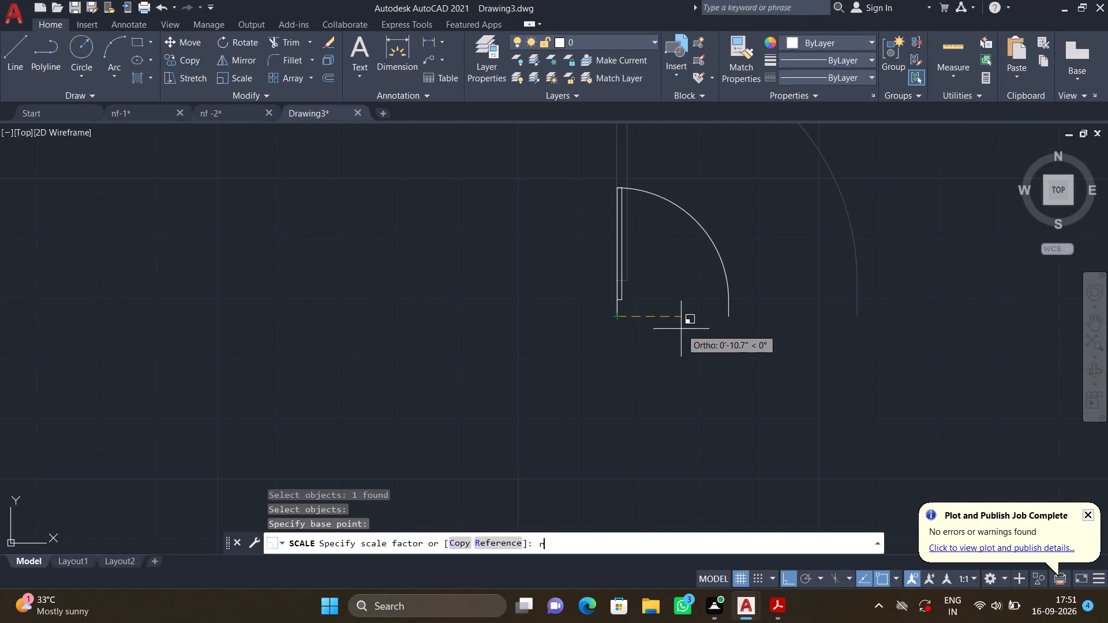
pyautogui.press('Return')
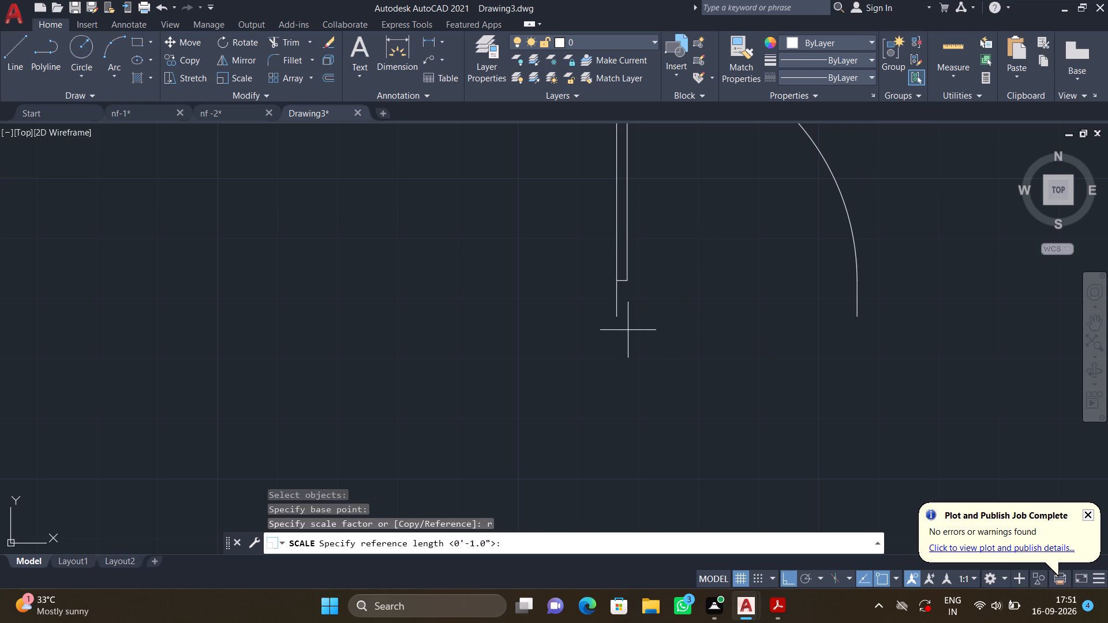
pyautogui.click(616, 320)
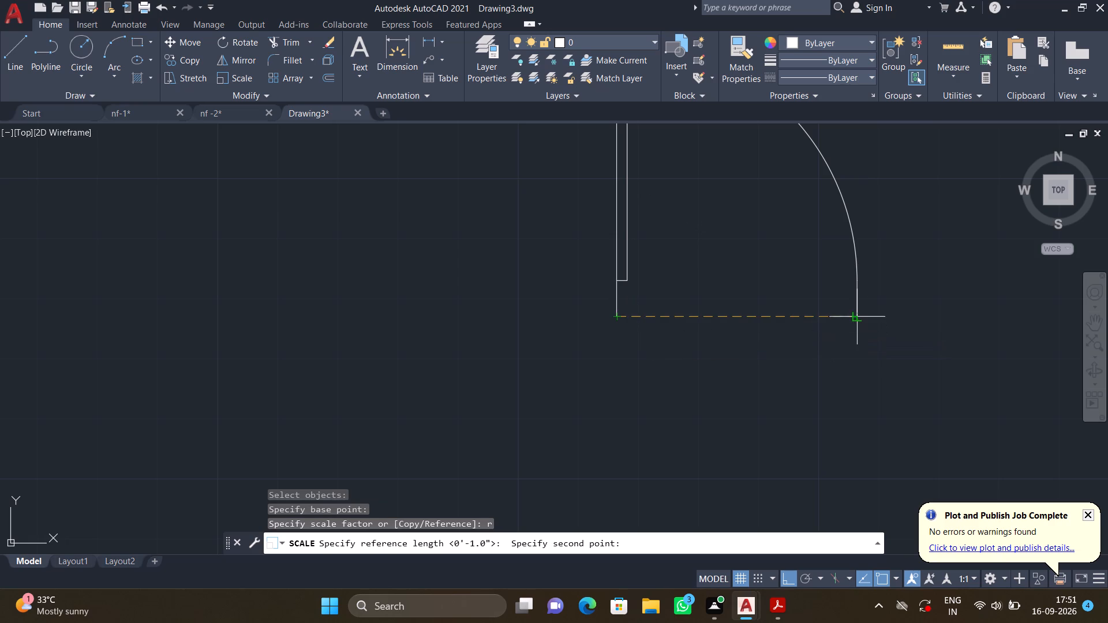
pyautogui.click(859, 318)
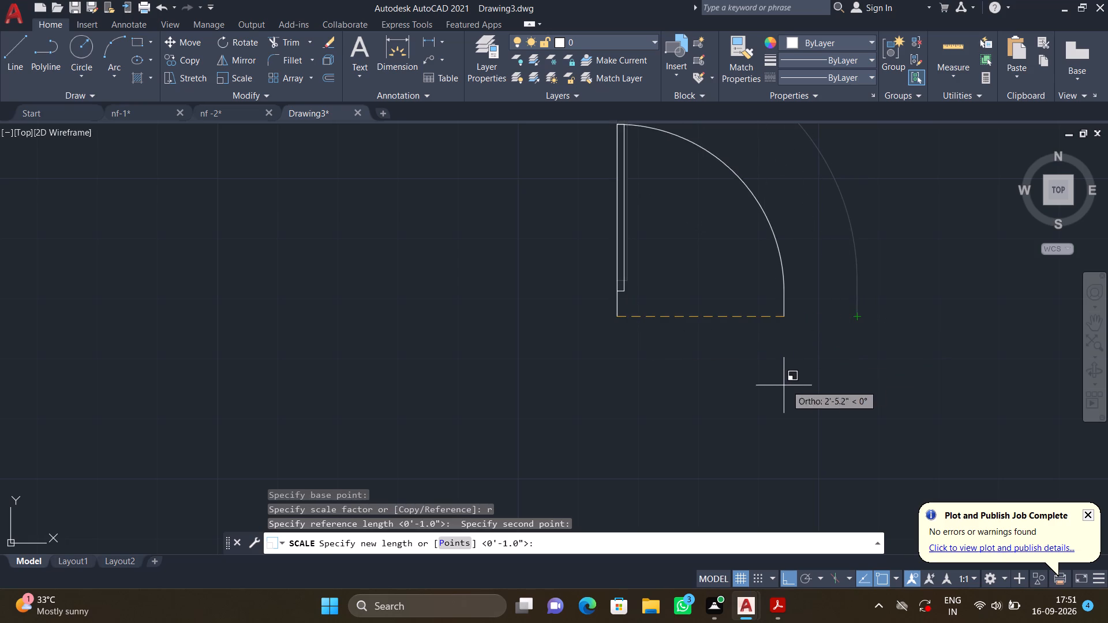
pyautogui.write("3'")
pyautogui.press('Return')
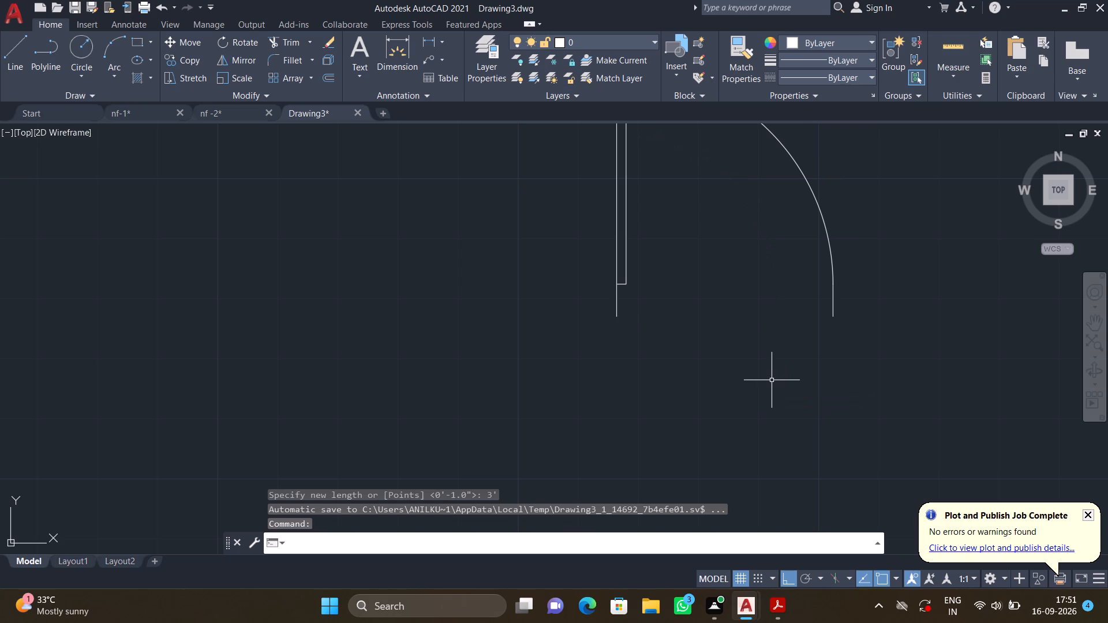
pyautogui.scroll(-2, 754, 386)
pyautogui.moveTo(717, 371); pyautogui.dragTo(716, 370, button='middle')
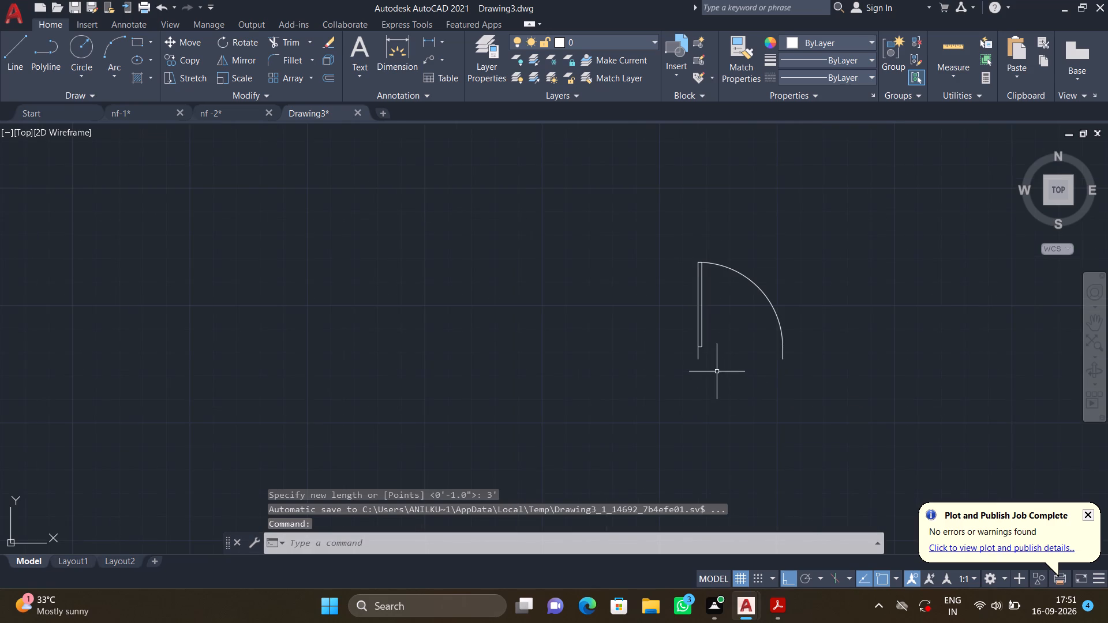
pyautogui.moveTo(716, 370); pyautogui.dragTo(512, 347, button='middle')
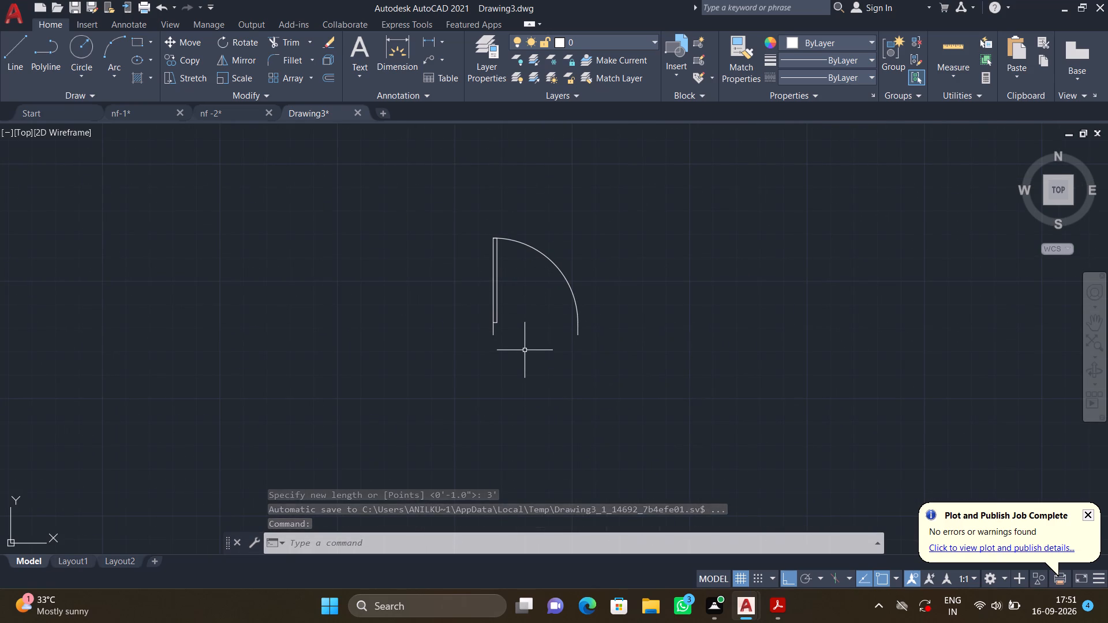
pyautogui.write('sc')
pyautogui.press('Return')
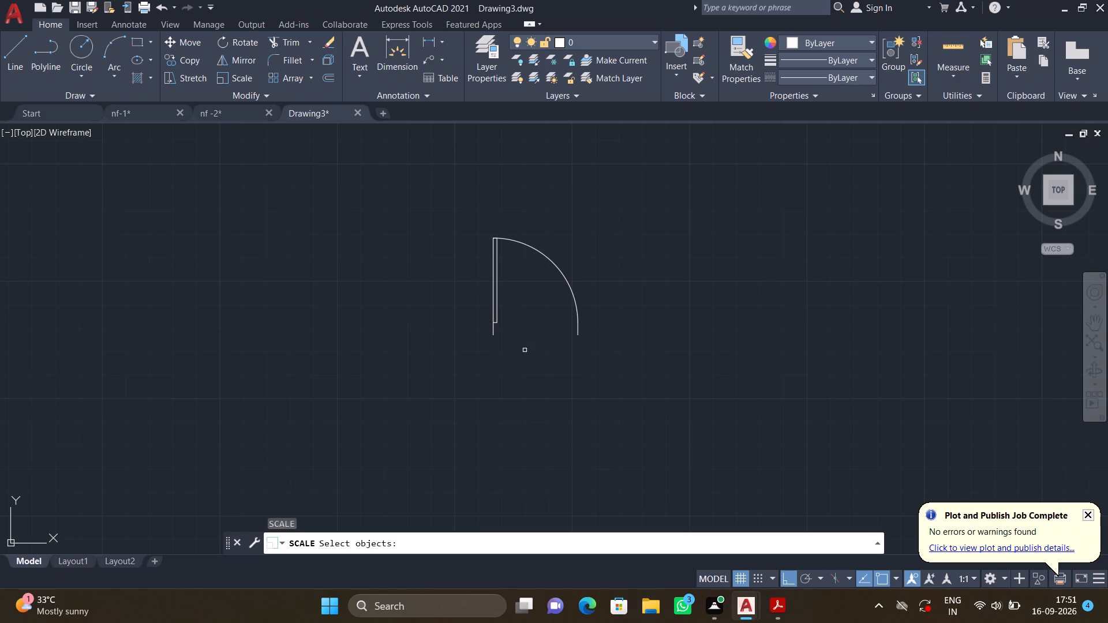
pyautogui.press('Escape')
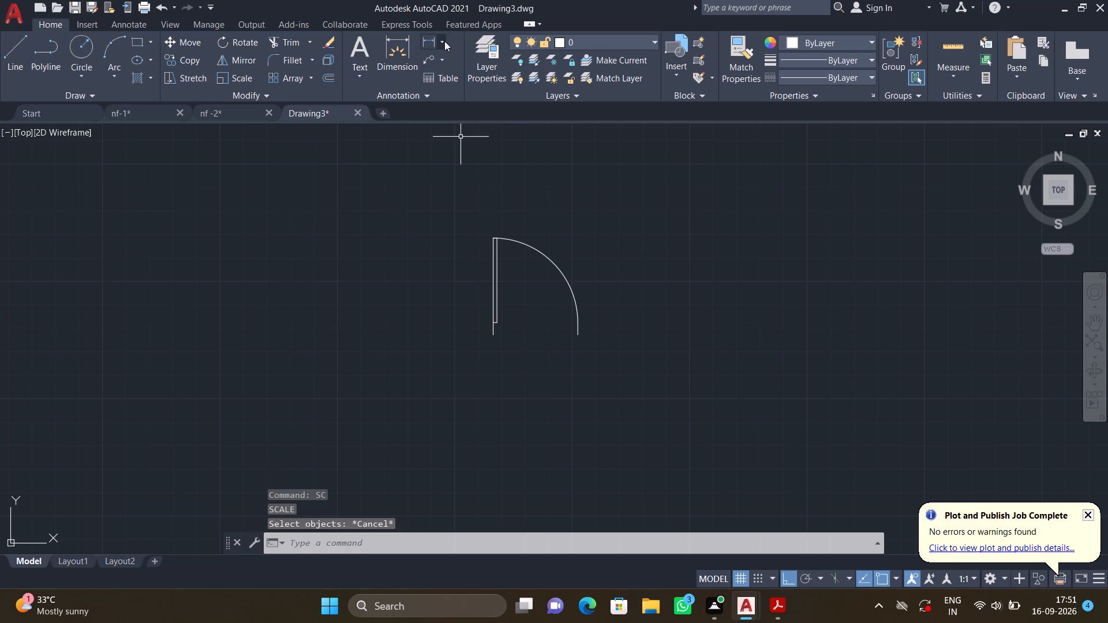
# Check the scaled door's opening width with a linear dimension between its two bottom endpoints, without placing it.
pyautogui.click(443, 40)
pyautogui.click(456, 60)
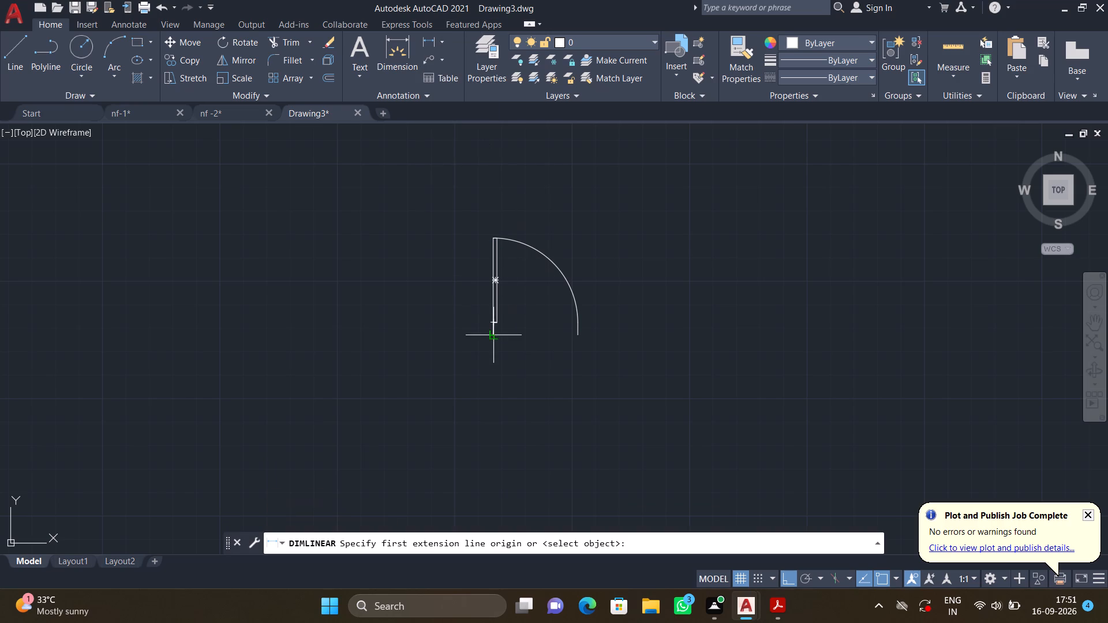
pyautogui.scroll(2, 497, 333)
pyautogui.click(483, 337)
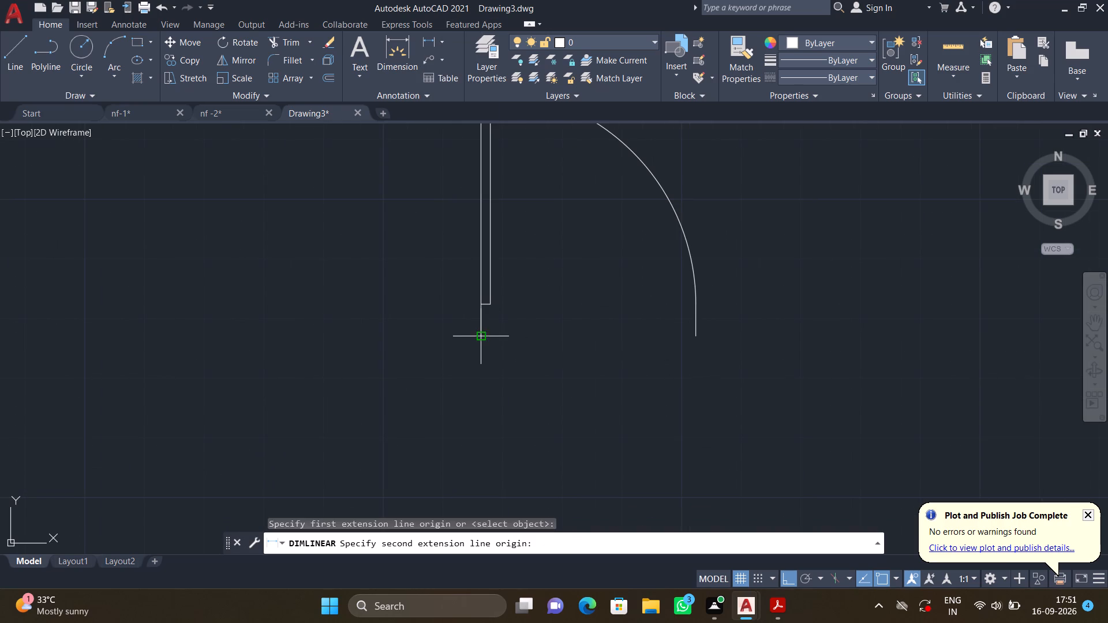
pyautogui.click(699, 332)
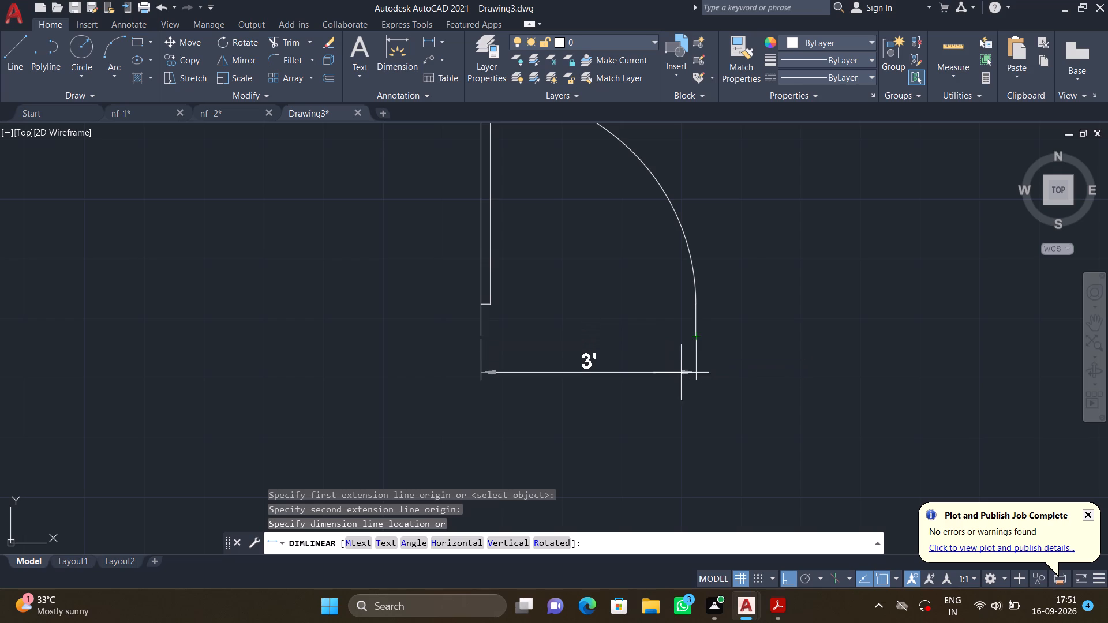
pyautogui.press('Escape')
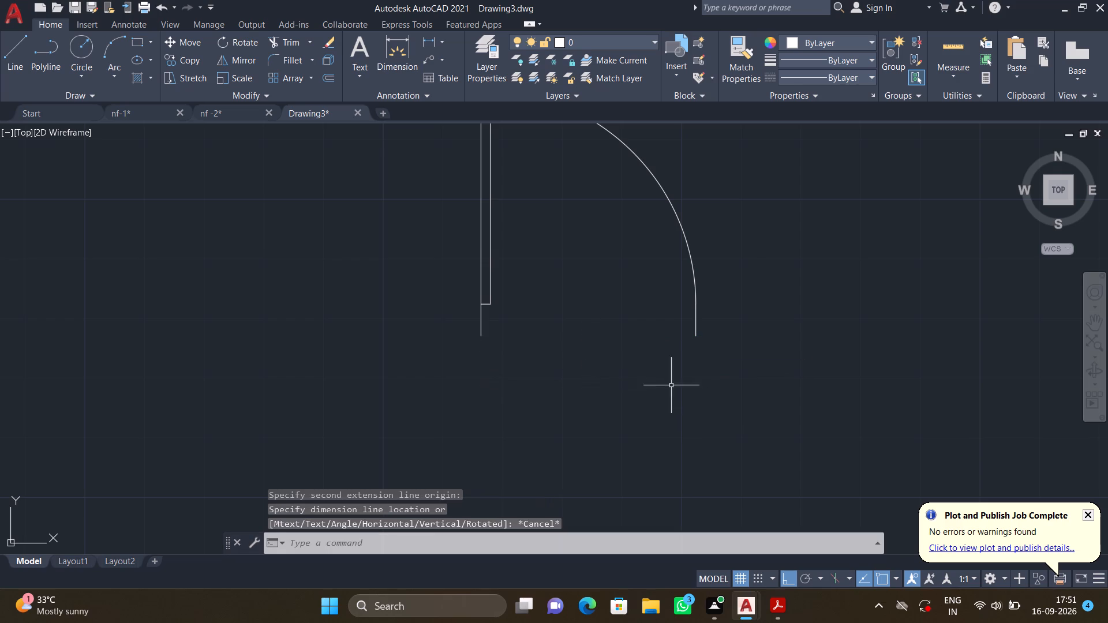
# Mirror the 3' door downward across a horizontal line near its base, keeping the original.
pyautogui.scroll(-4, 597, 356)
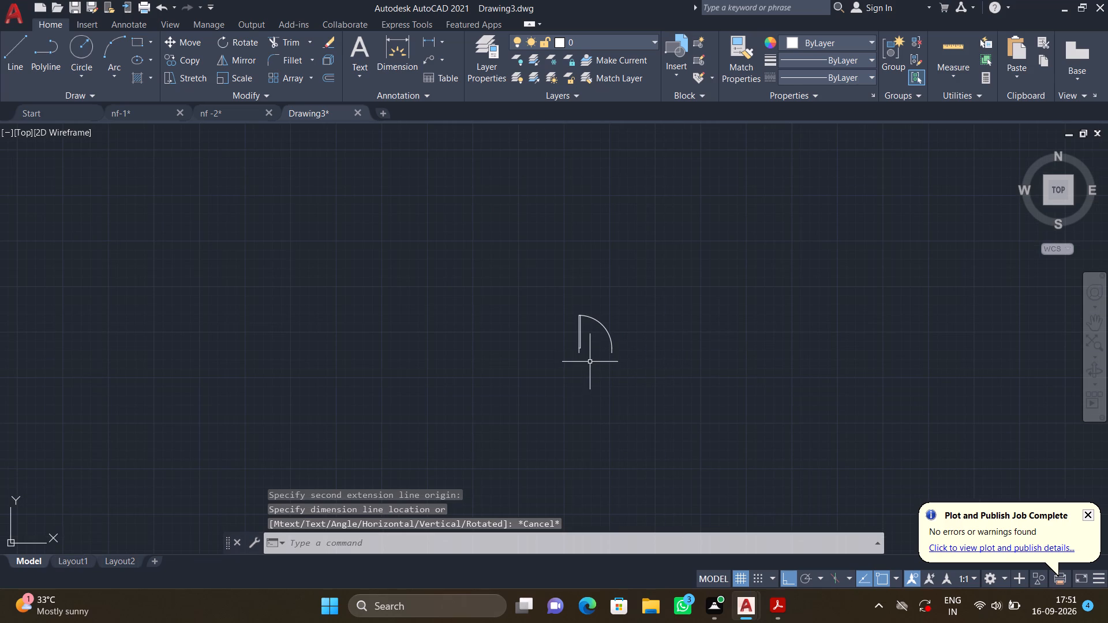
pyautogui.scroll(2, 590, 355)
pyautogui.write('mi')
pyautogui.press('Return')
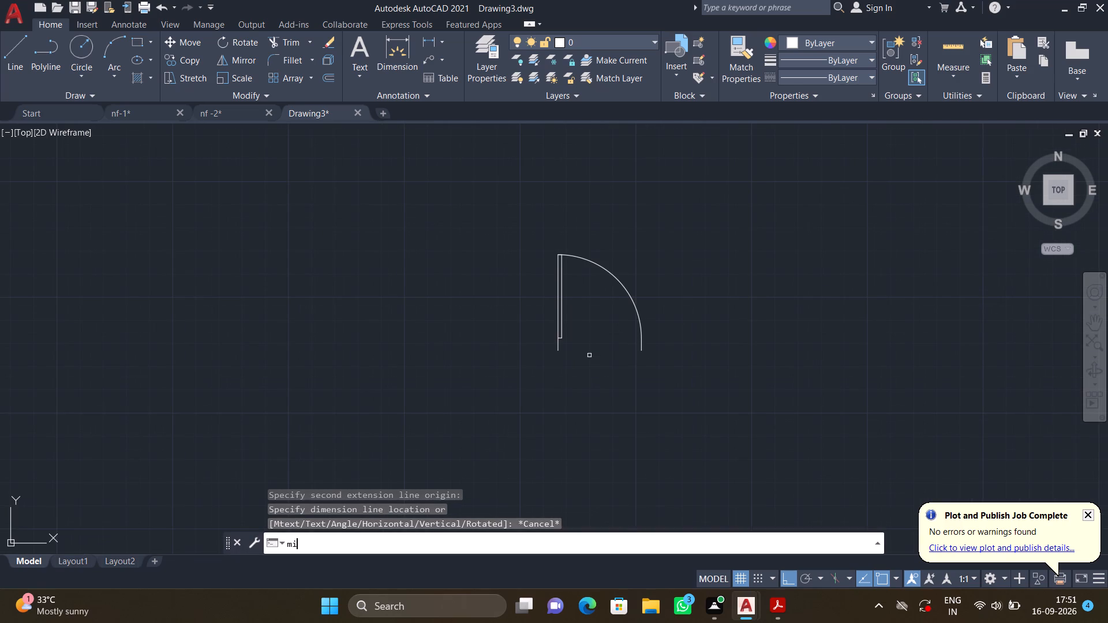
pyautogui.click(558, 328)
pyautogui.press('Return')
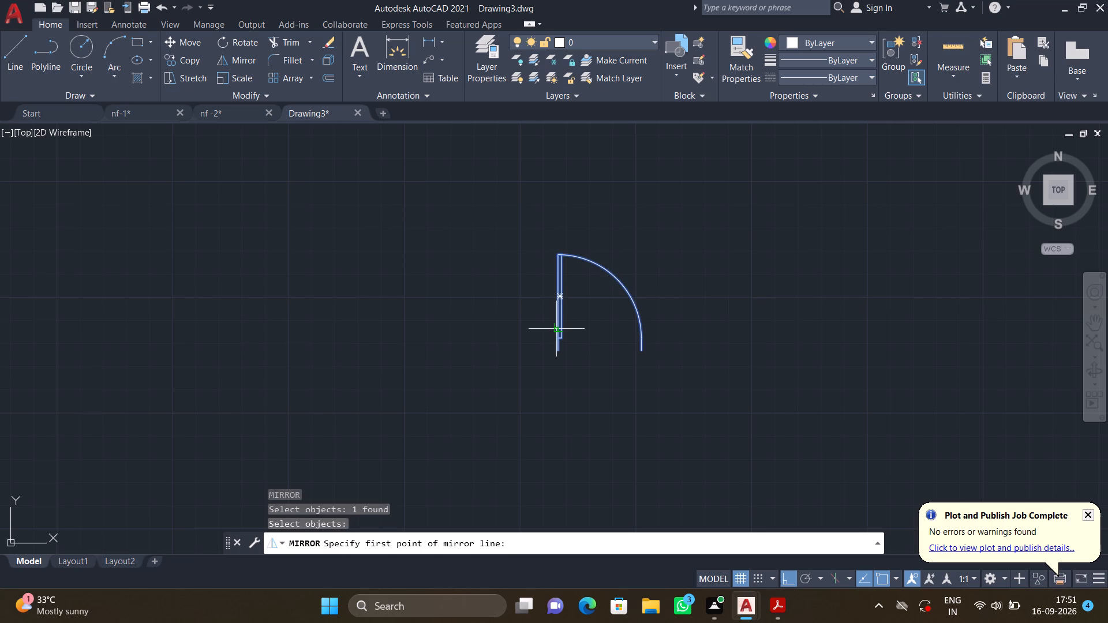
pyautogui.click(561, 346)
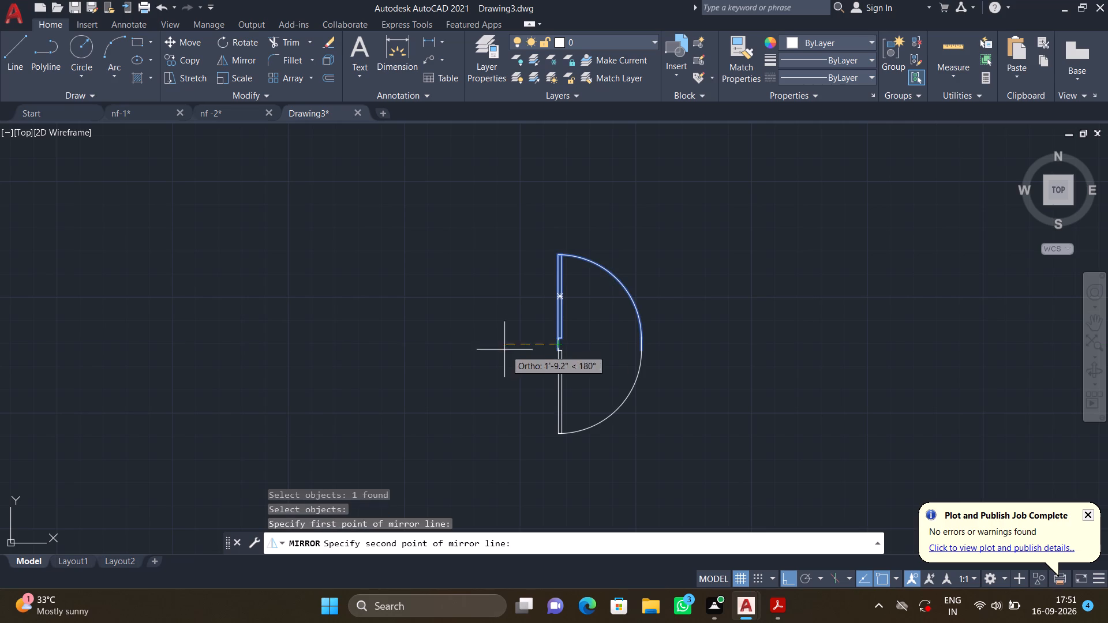
pyautogui.click(471, 339)
pyautogui.press('Return')
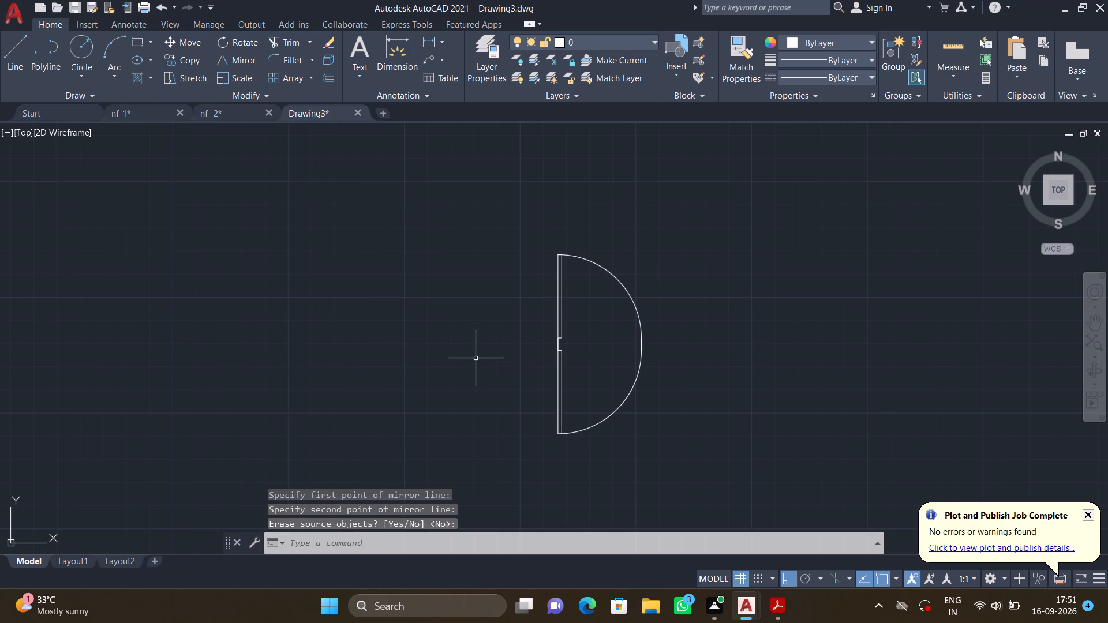
# Mirror the lower 3' door to the left across a vertical line through its hinge side, keeping the original.
pyautogui.press('space')
pyautogui.click(563, 379)
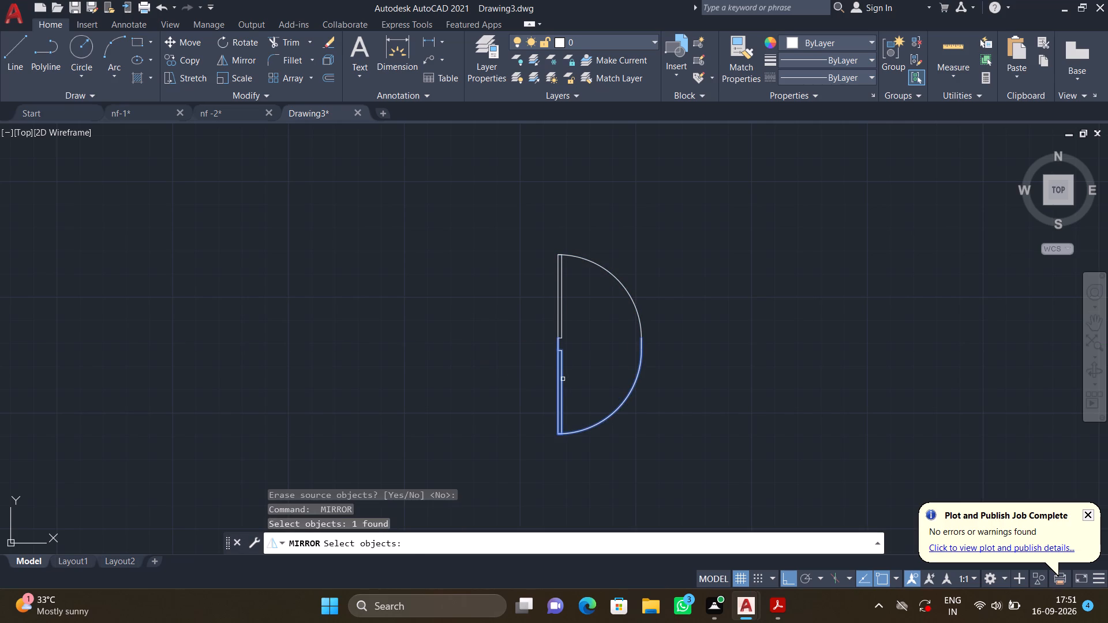
pyautogui.press('Return')
pyautogui.click(557, 345)
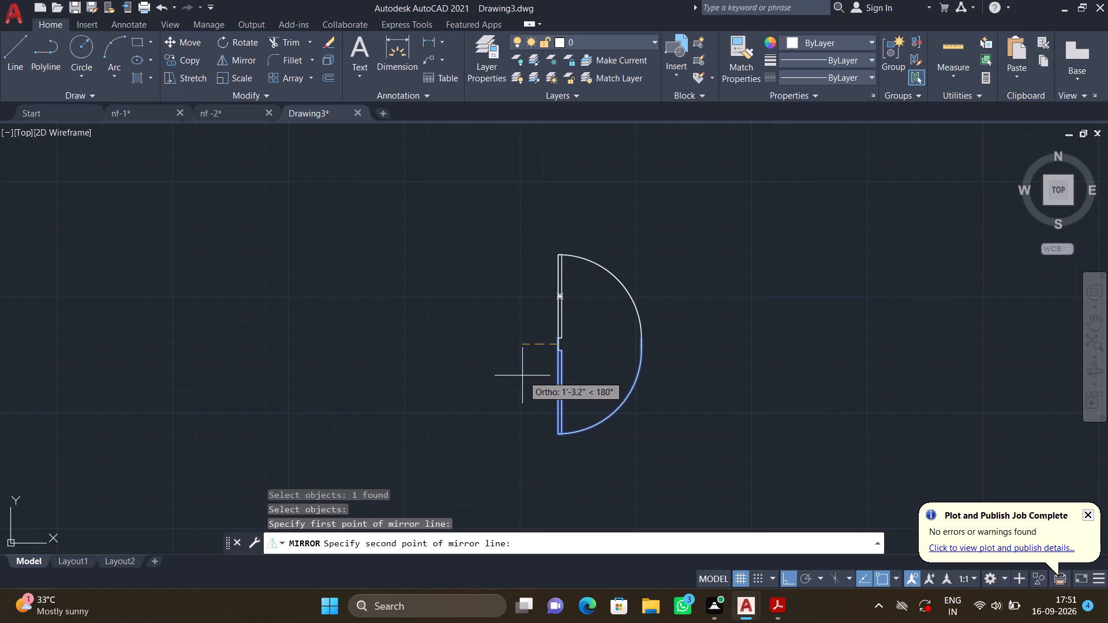
pyautogui.click(499, 452)
pyautogui.press('Return')
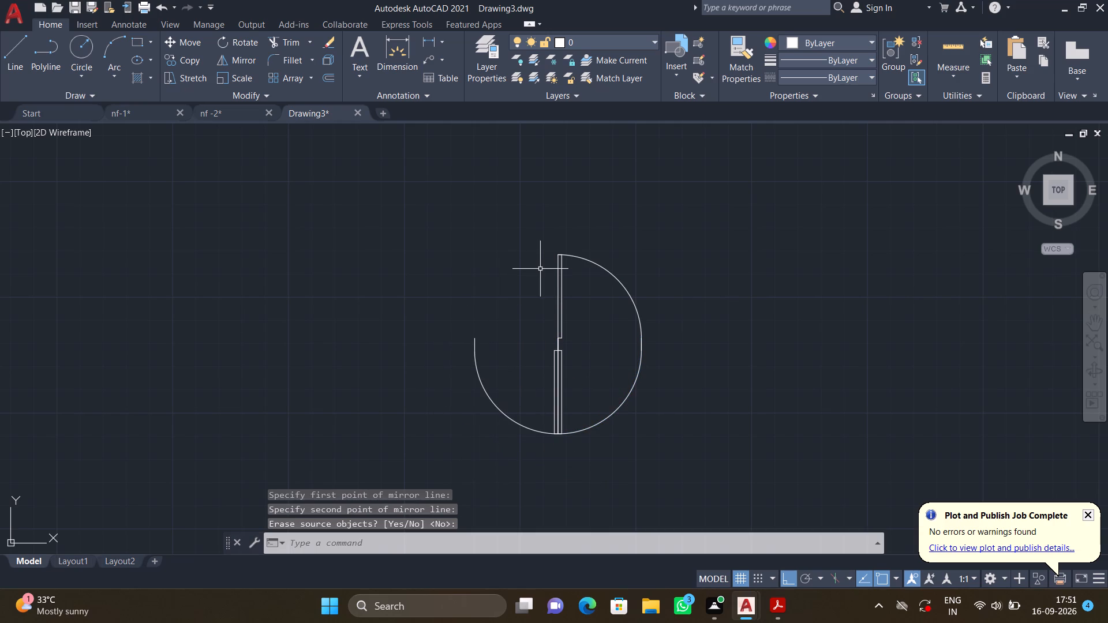
# Mirror the upper 3' door to the left across the same vertical hinge line, keeping the original.
pyautogui.press('space')
pyautogui.click(561, 280)
pyautogui.press('Return')
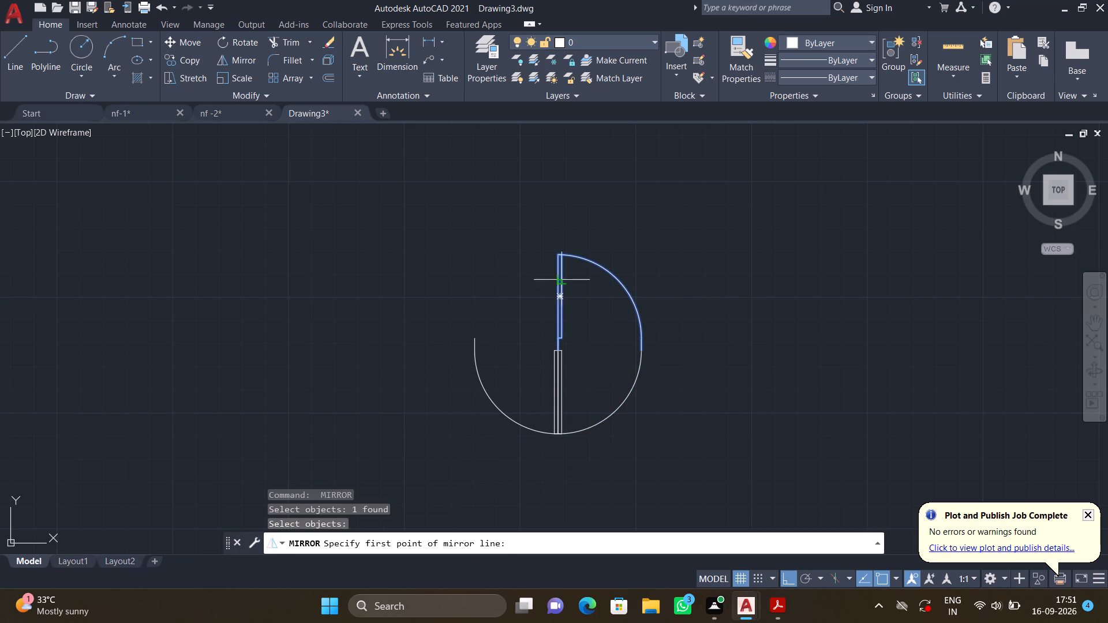
pyautogui.click(556, 347)
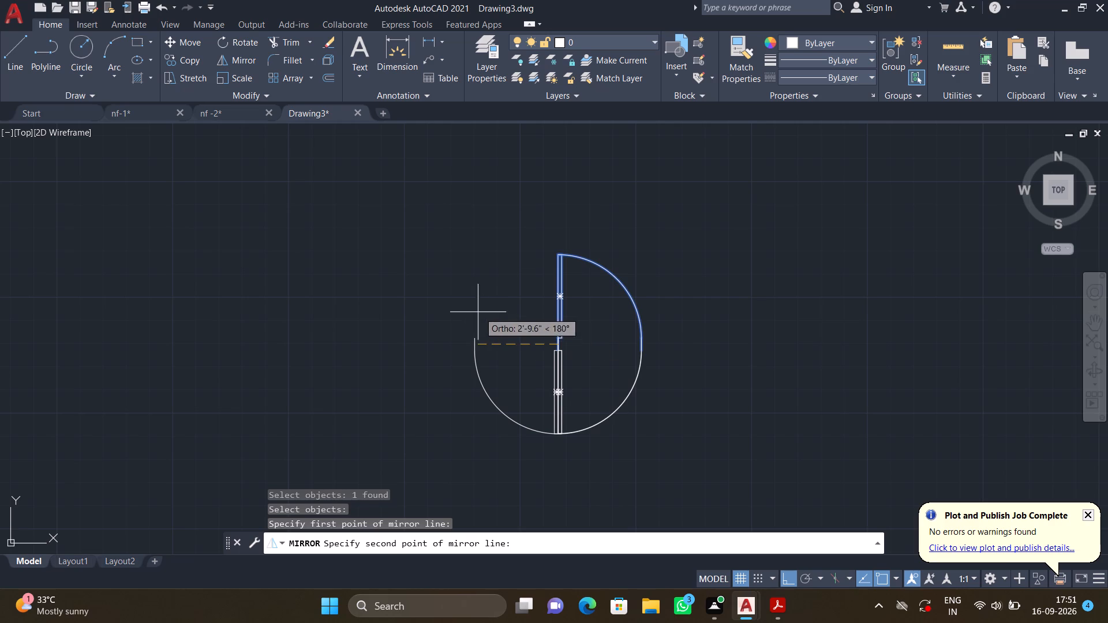
pyautogui.click(526, 215)
pyautogui.press('Return')
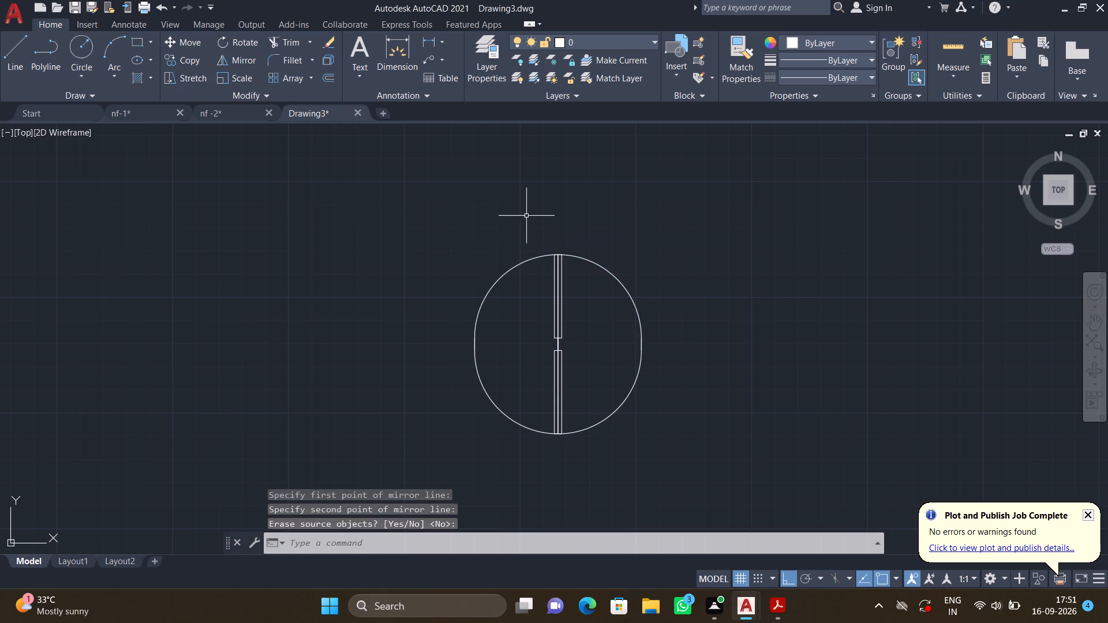
# Copy the upper-right door of the four-door group horizontally to an empty area on its right.
pyautogui.scroll(-2, 539, 403)
pyautogui.moveTo(543, 437); pyautogui.dragTo(355, 323, button='middle')
pyautogui.scroll(-1, 517, 416)
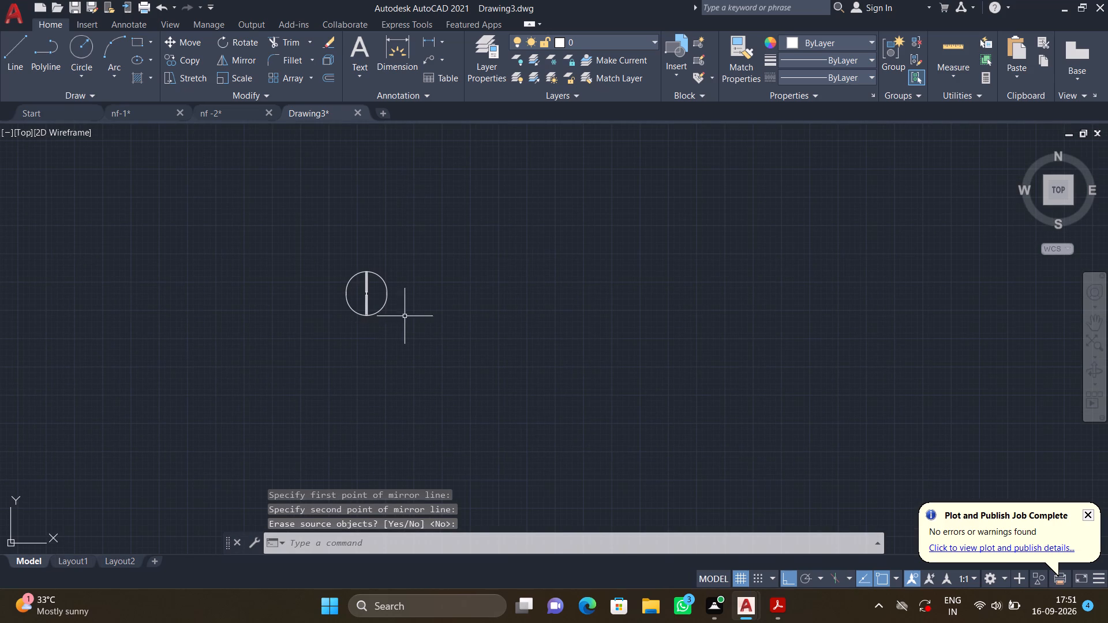
pyautogui.press('c')
pyautogui.press('o')
pyautogui.press('Return')
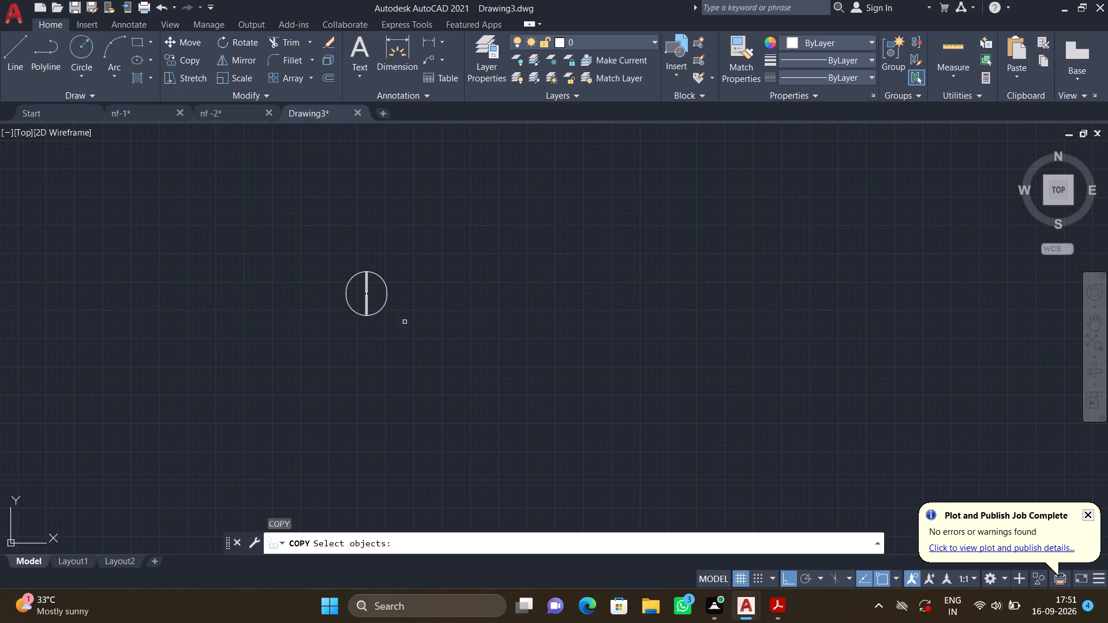
pyautogui.click(384, 280)
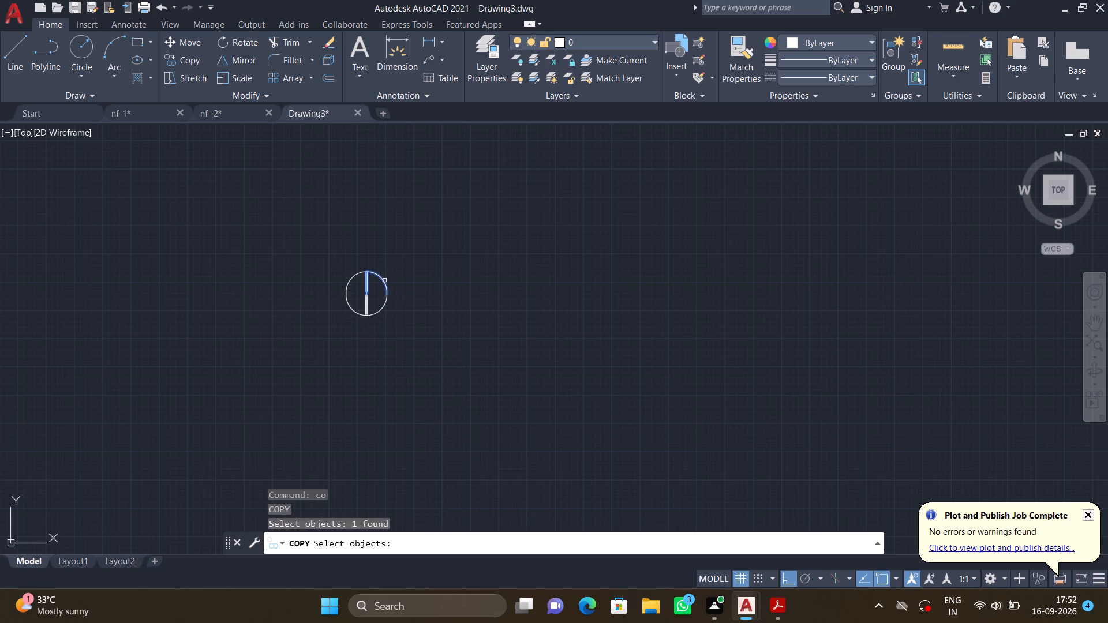
pyautogui.press('Return')
pyautogui.click(365, 291)
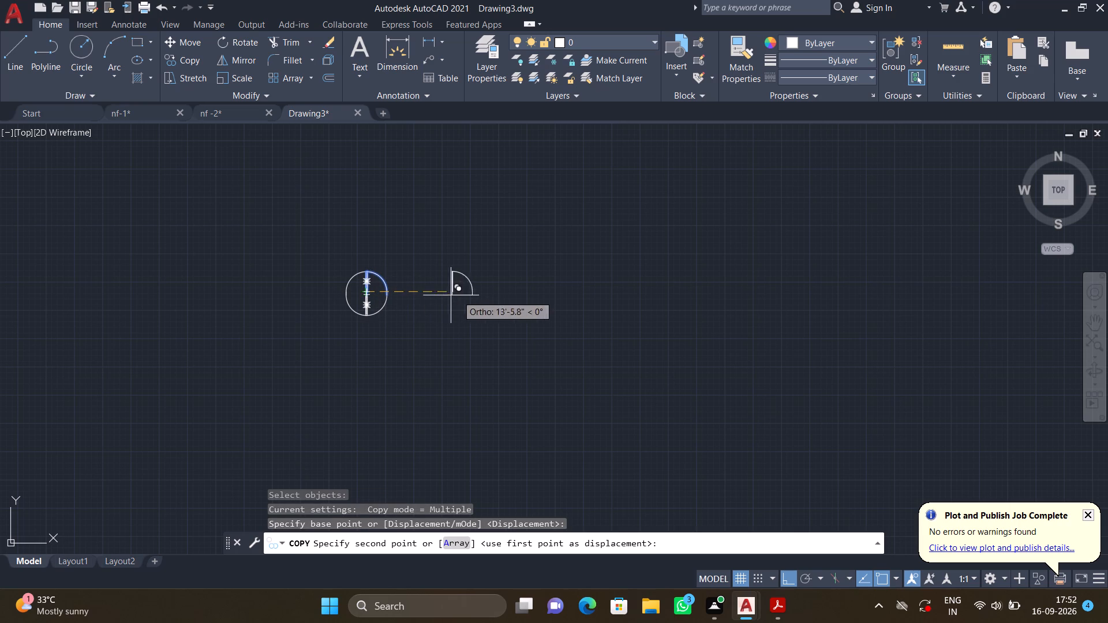
pyautogui.click(514, 297)
pyautogui.press('Return')
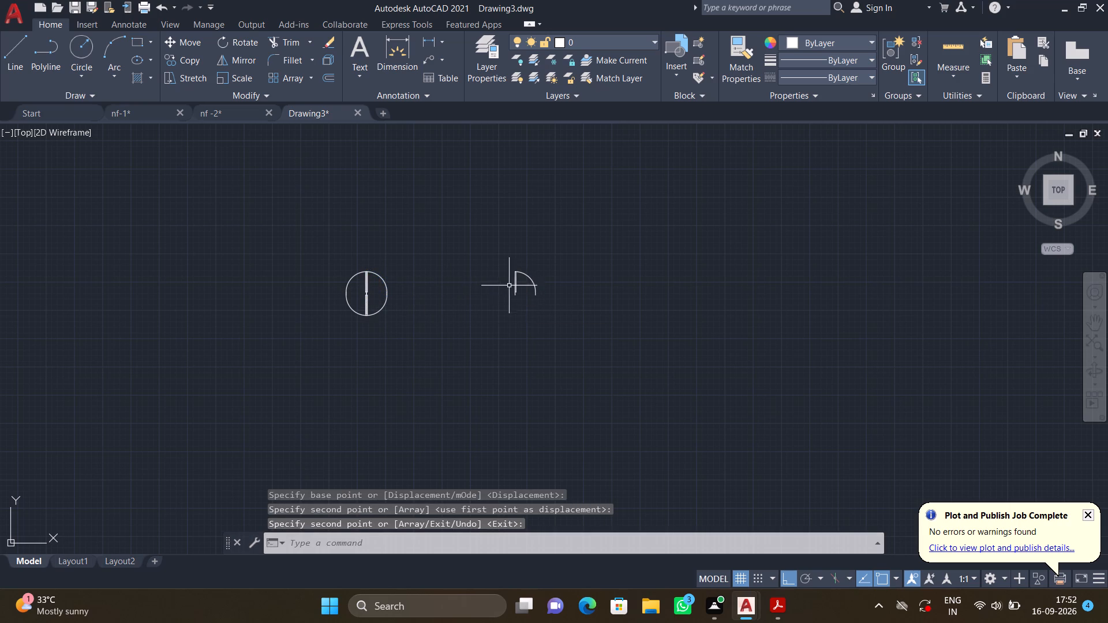
# Rotate the copied door 90° clockwise about its hinge-side base so that its leaf lies horizontal and its swing faces down.
pyautogui.scroll(3, 510, 277)
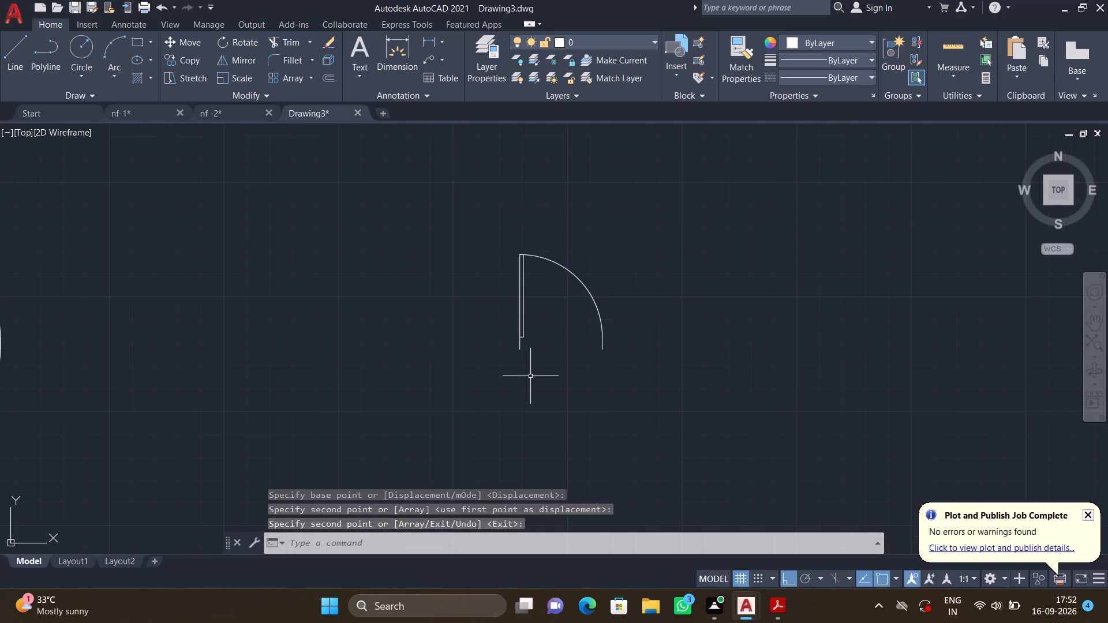
pyautogui.press('r')
pyautogui.press('o')
pyautogui.press('Return')
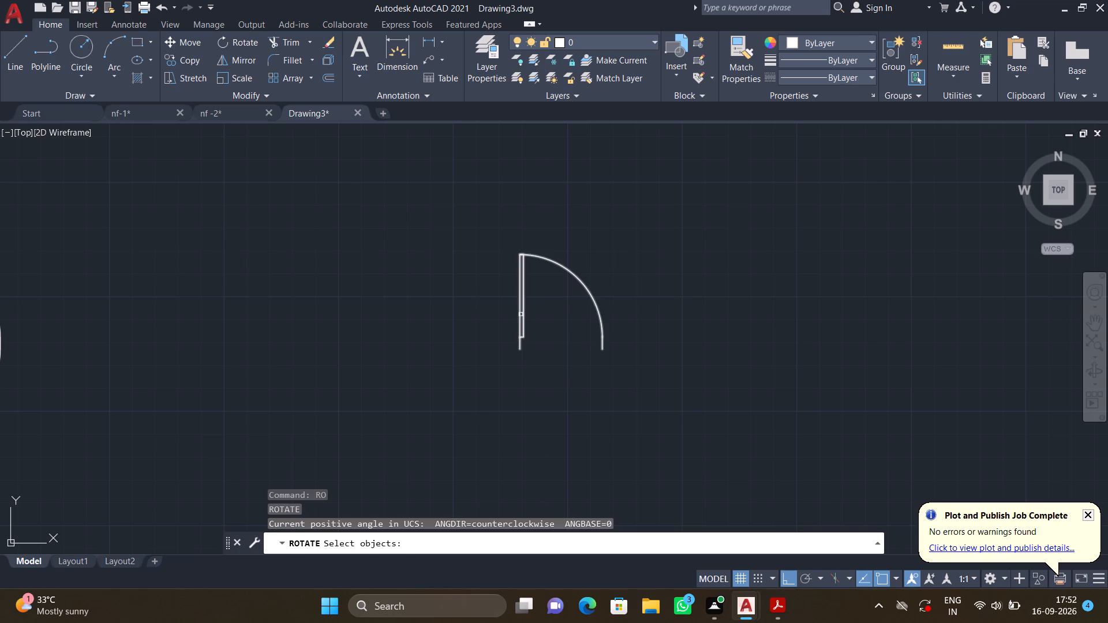
pyautogui.click(521, 314)
pyautogui.press('Return')
pyautogui.click(521, 344)
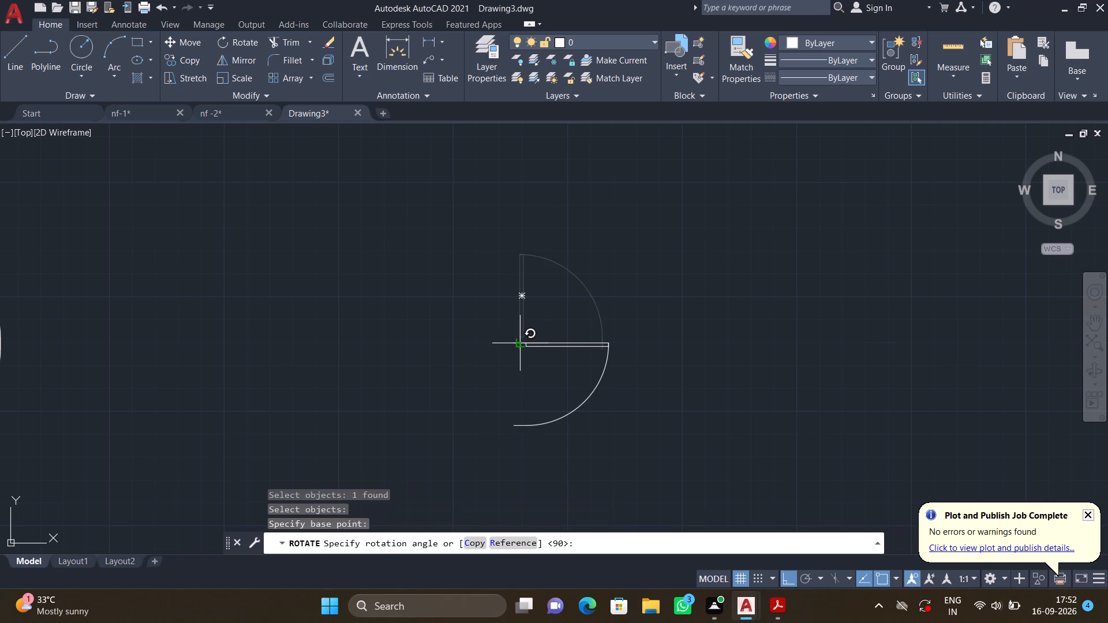
pyautogui.click(521, 344)
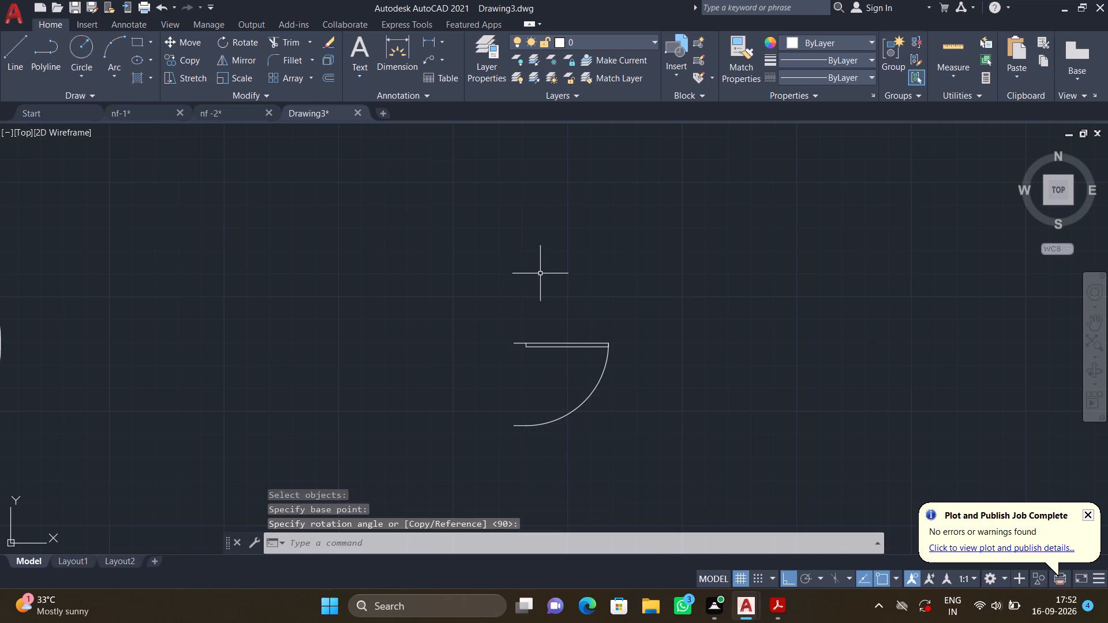
# Mirror the rotated door upward across the horizontal line along its leaf, keeping the original.
pyautogui.press('m')
pyautogui.press('i')
pyautogui.press('Return')
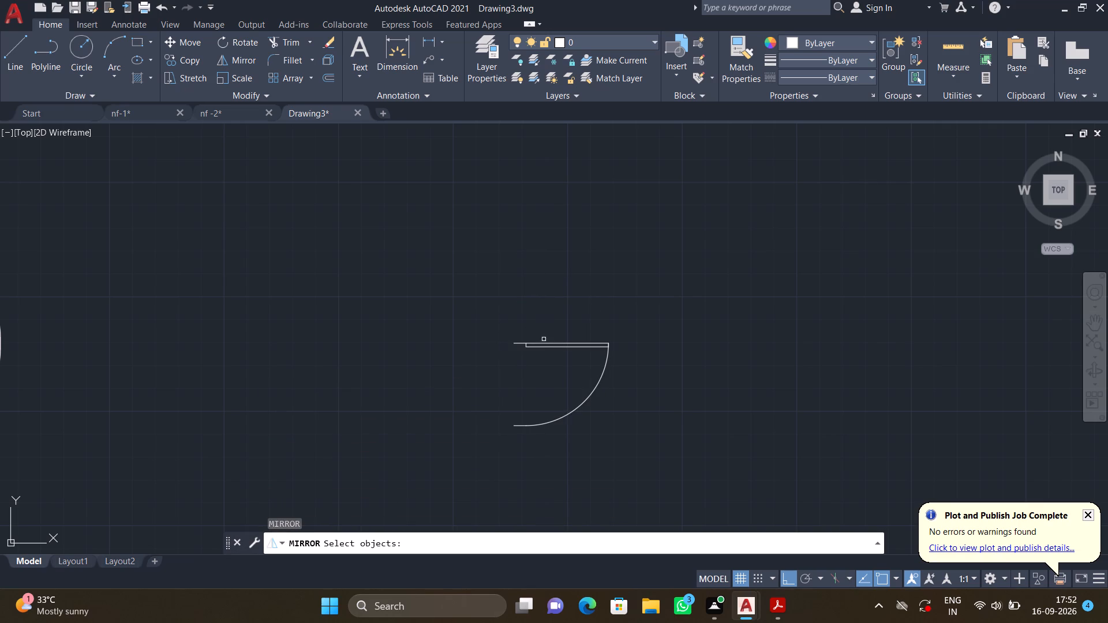
pyautogui.click(544, 343)
pyautogui.press('Return')
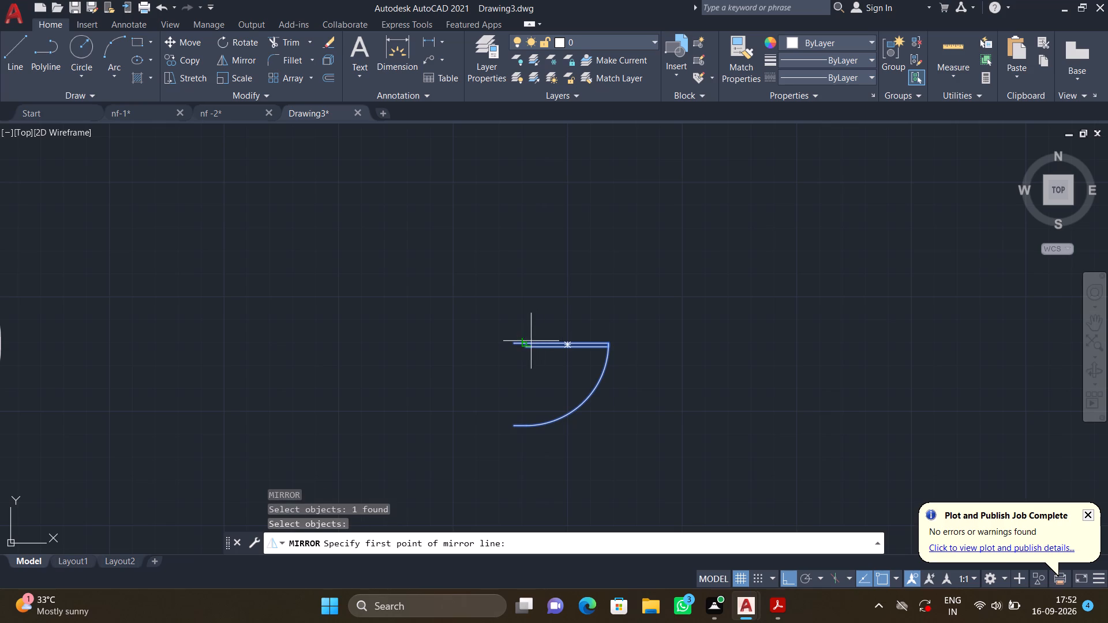
pyautogui.click(516, 341)
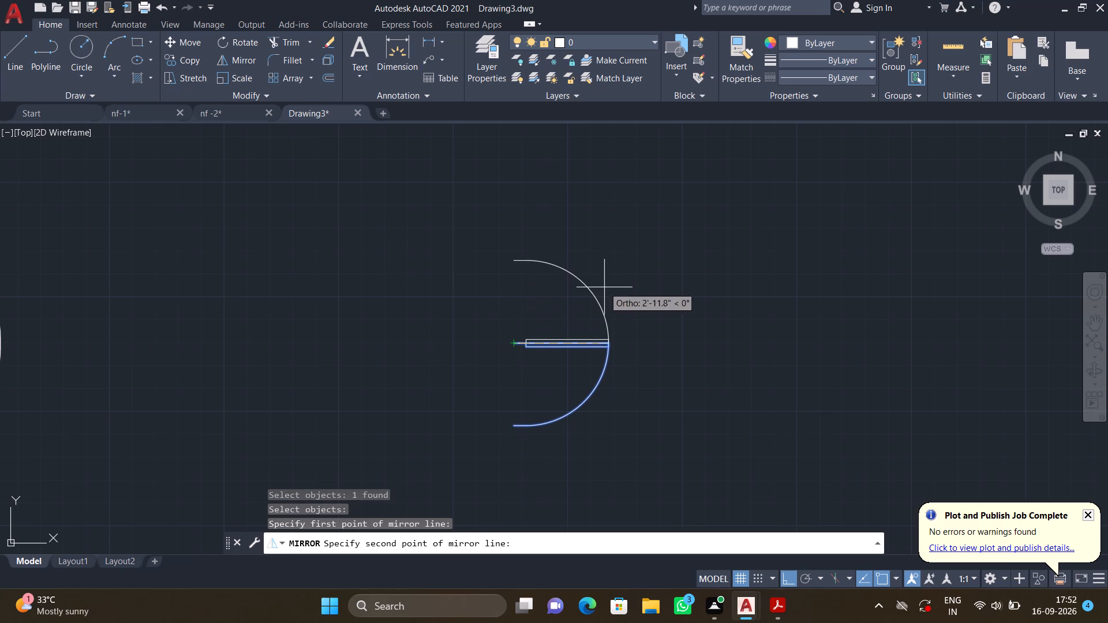
pyautogui.click(607, 289)
pyautogui.press('Return')
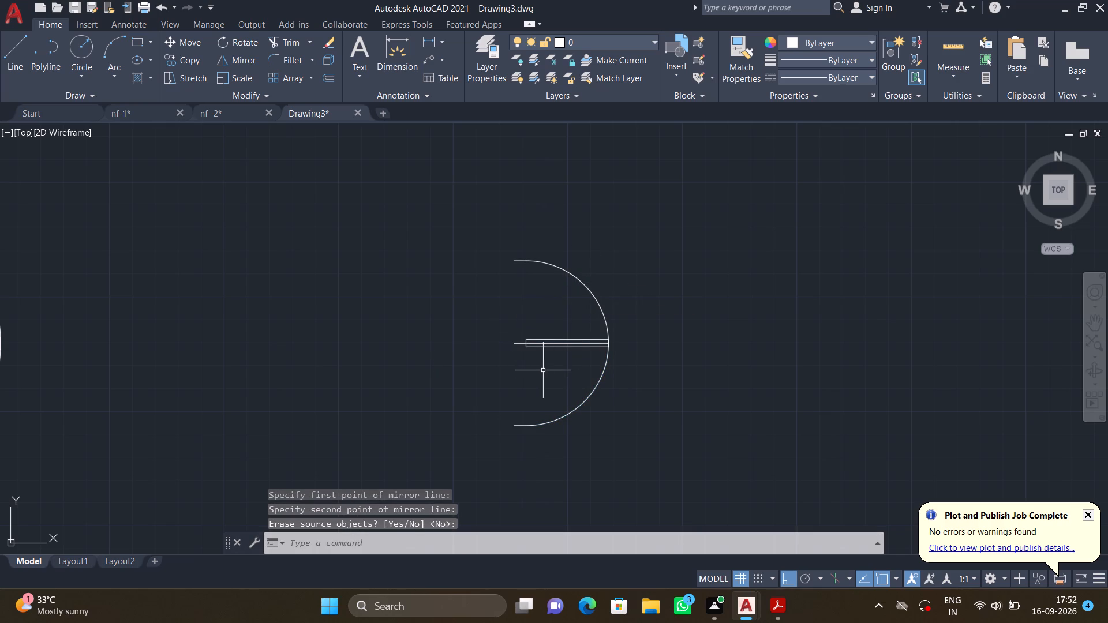
# Mirror the new upper door to the left across a vertical line through its hinge-side endpoint, keeping the original.
pyautogui.press('space')
pyautogui.click(540, 344)
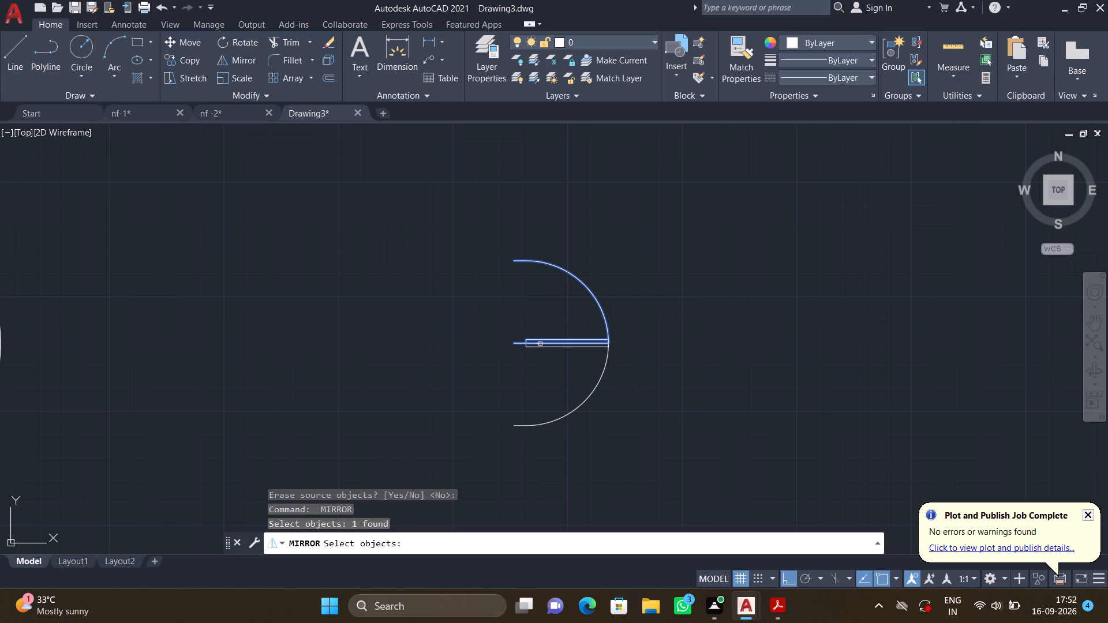
pyautogui.press('Return')
pyautogui.click(516, 341)
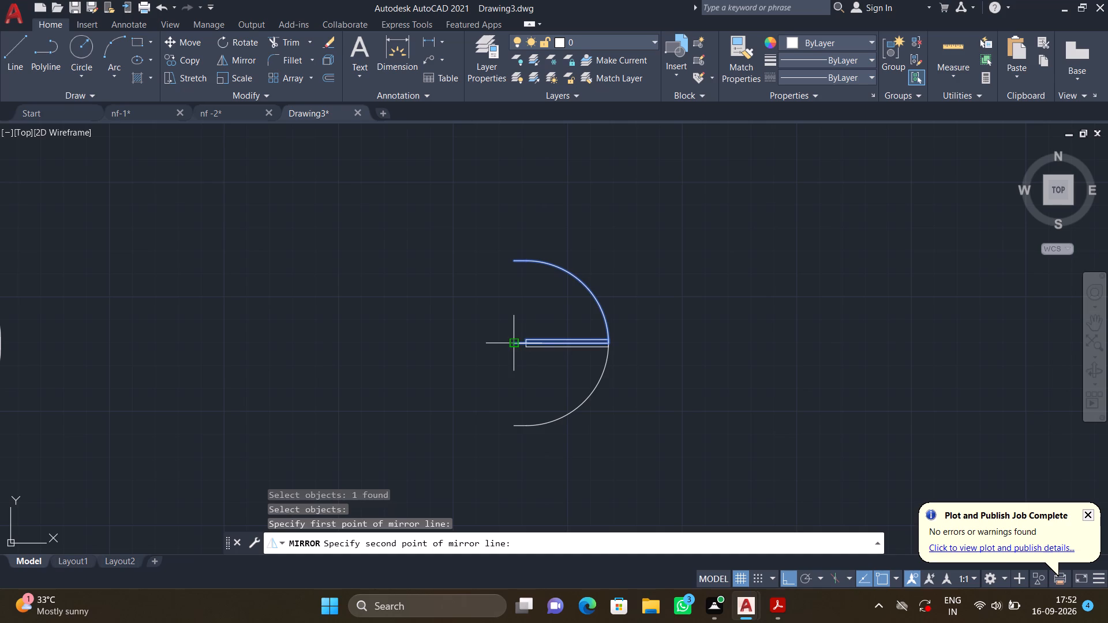
pyautogui.click(490, 235)
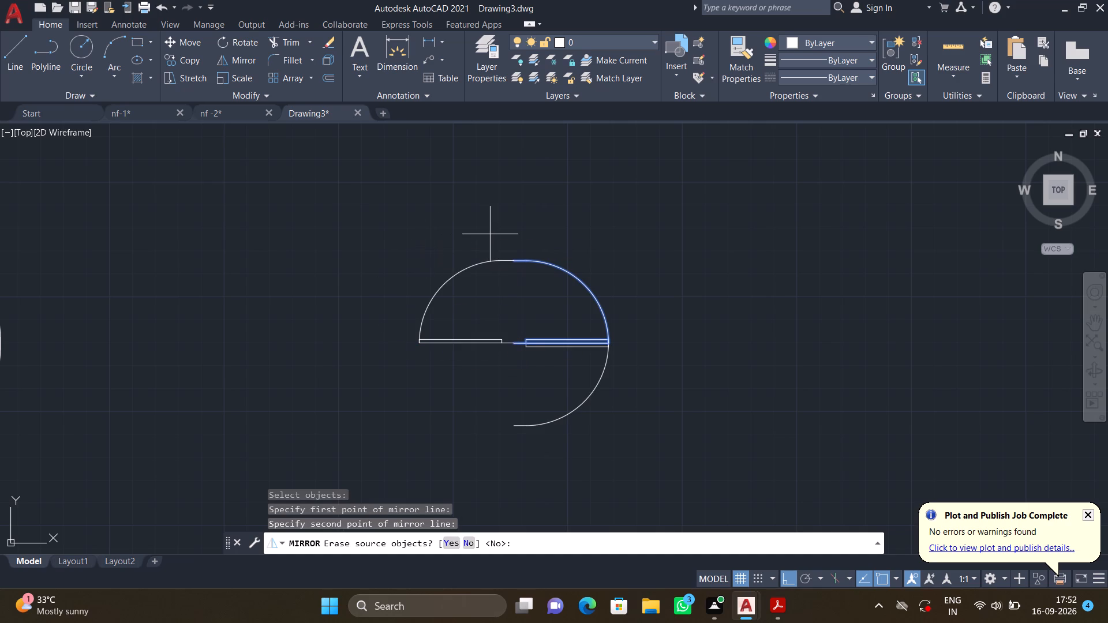
pyautogui.press('Return')
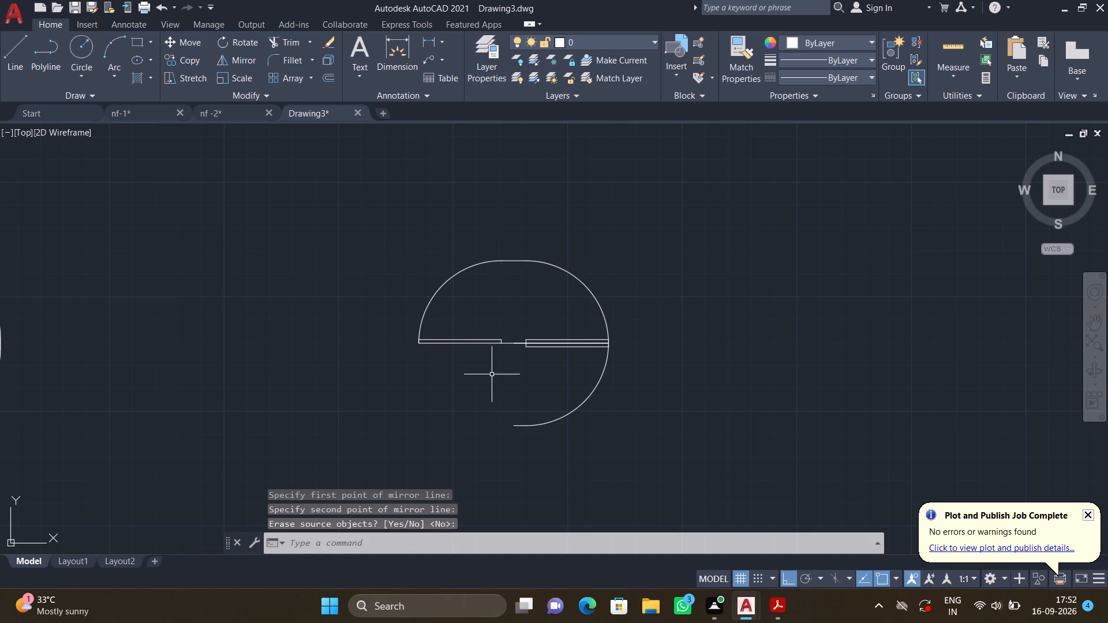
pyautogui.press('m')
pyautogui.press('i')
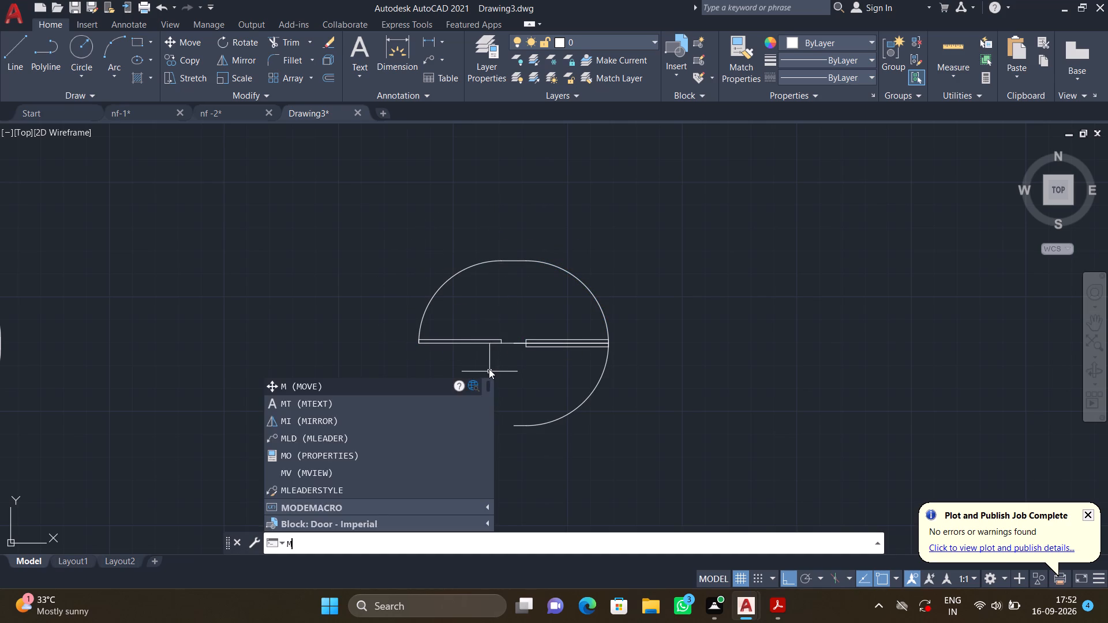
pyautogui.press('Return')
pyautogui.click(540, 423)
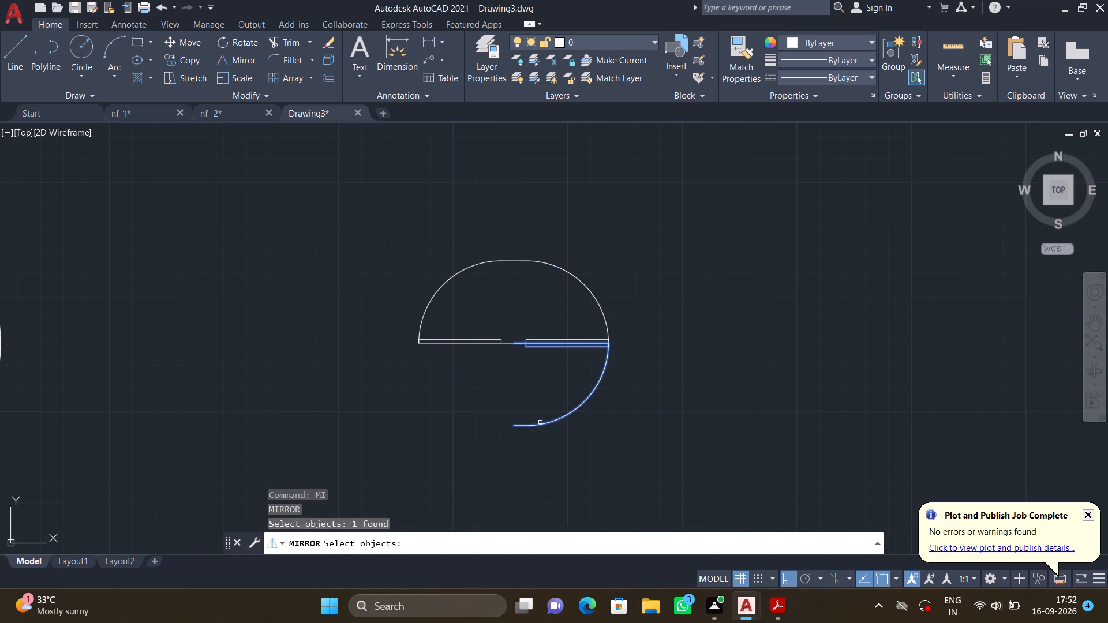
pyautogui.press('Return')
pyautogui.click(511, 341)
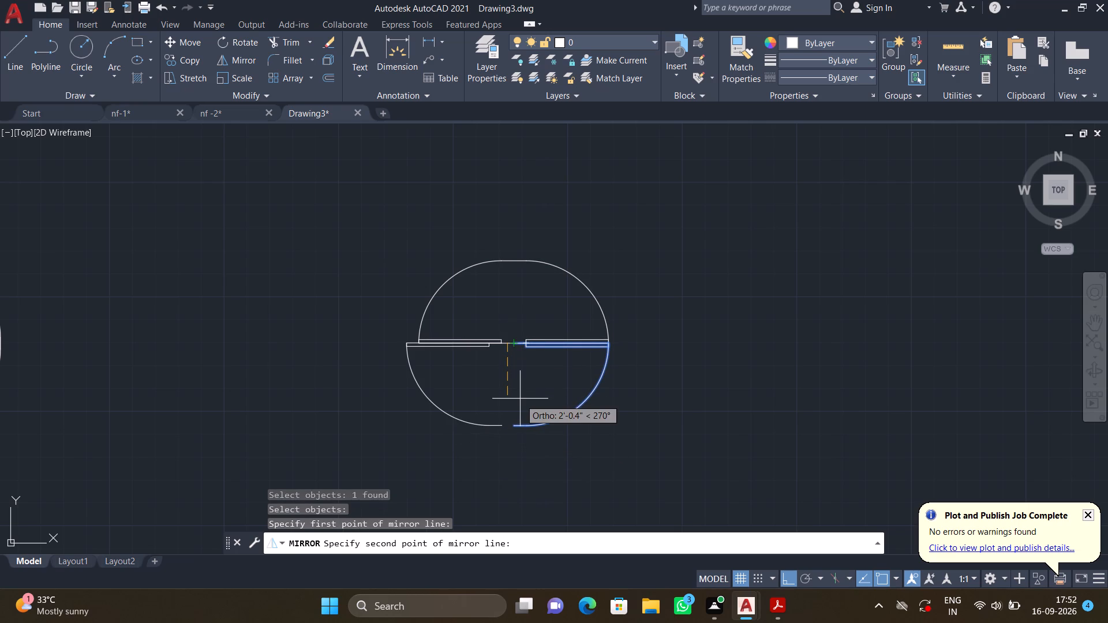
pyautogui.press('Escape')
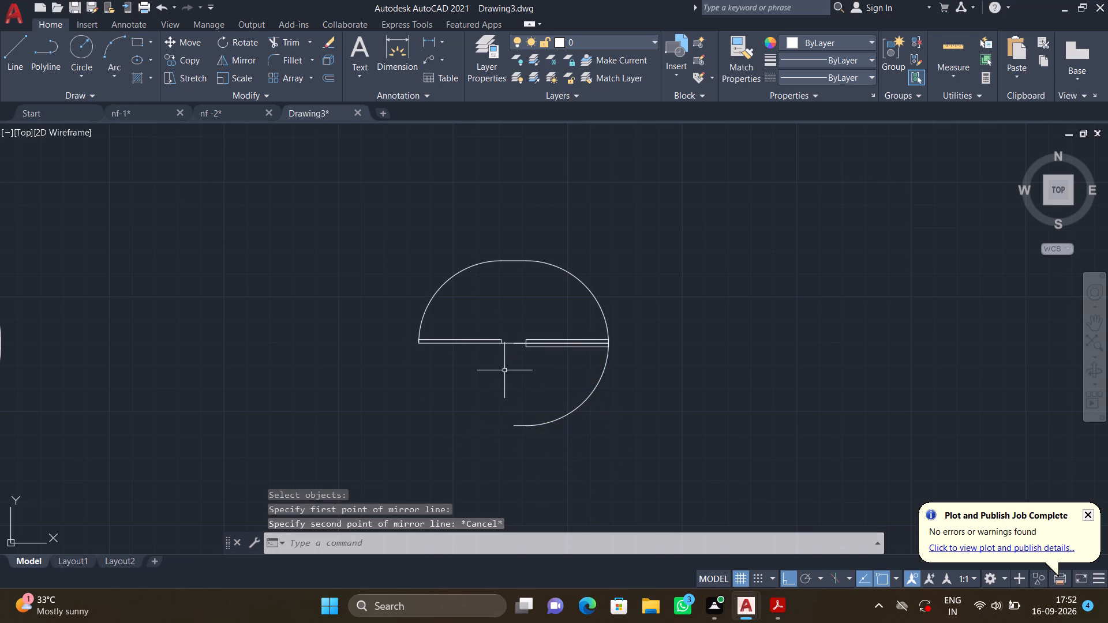
# Mirror the upper-left door downward across the horizontal line along its leaf, keeping the original, to complete the second four-door group.
pyautogui.press('m')
pyautogui.press('i')
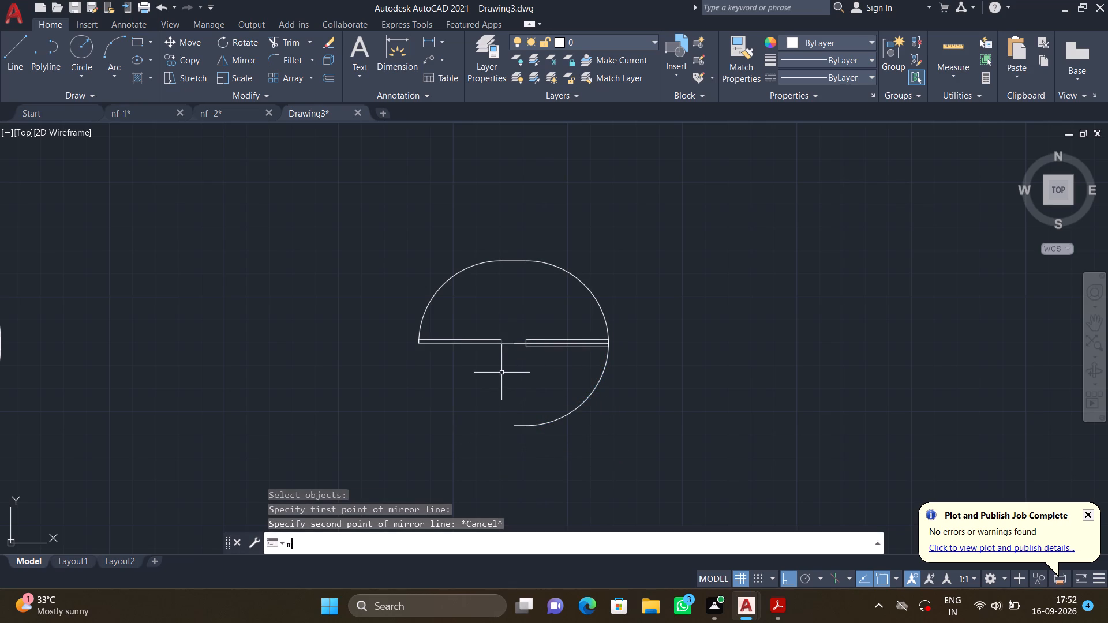
pyautogui.press('Return')
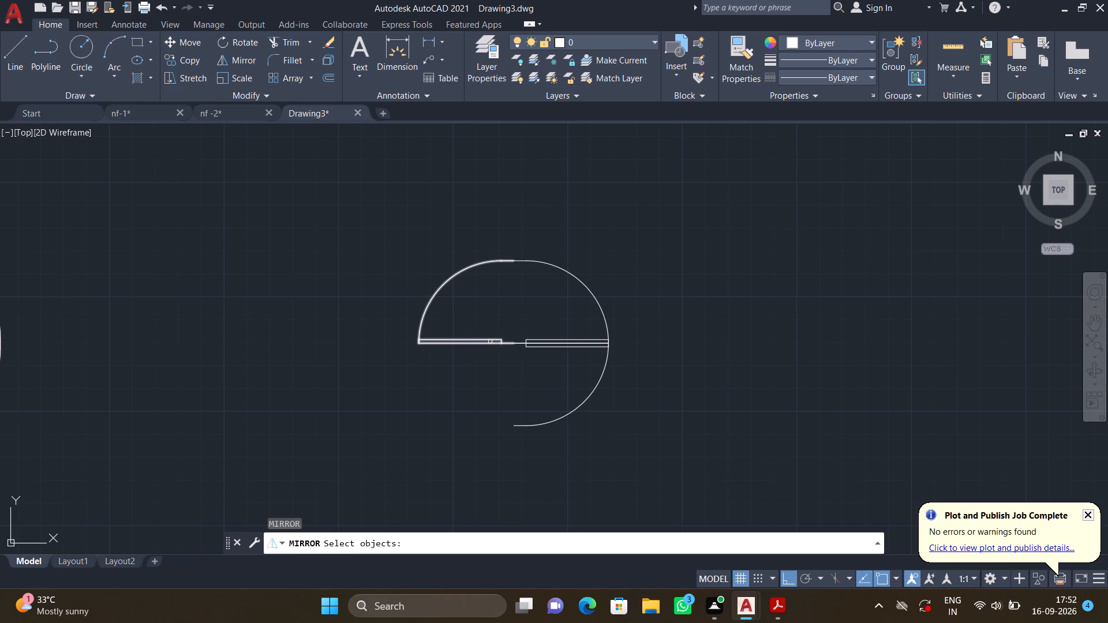
pyautogui.click(490, 341)
pyautogui.press('Return')
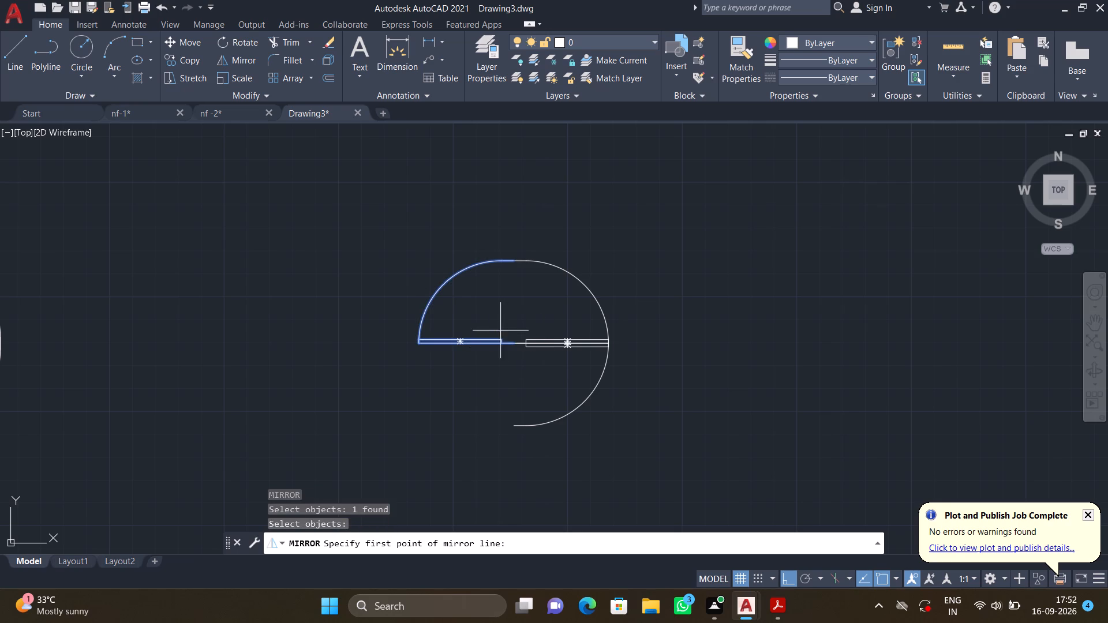
pyautogui.click(512, 342)
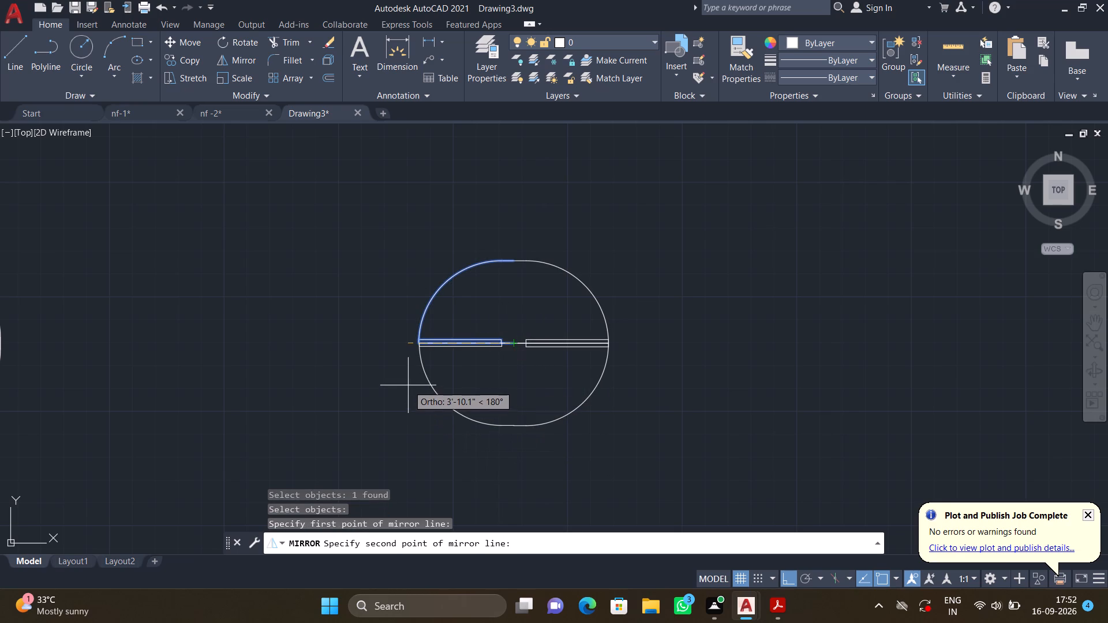
pyautogui.click(408, 385)
pyautogui.press('Return')
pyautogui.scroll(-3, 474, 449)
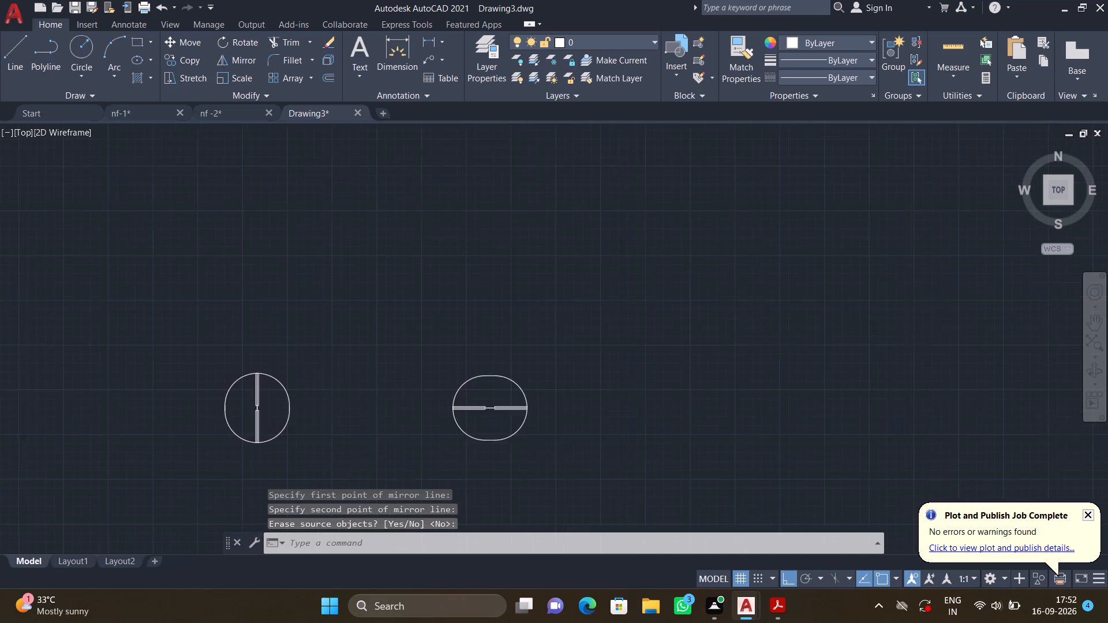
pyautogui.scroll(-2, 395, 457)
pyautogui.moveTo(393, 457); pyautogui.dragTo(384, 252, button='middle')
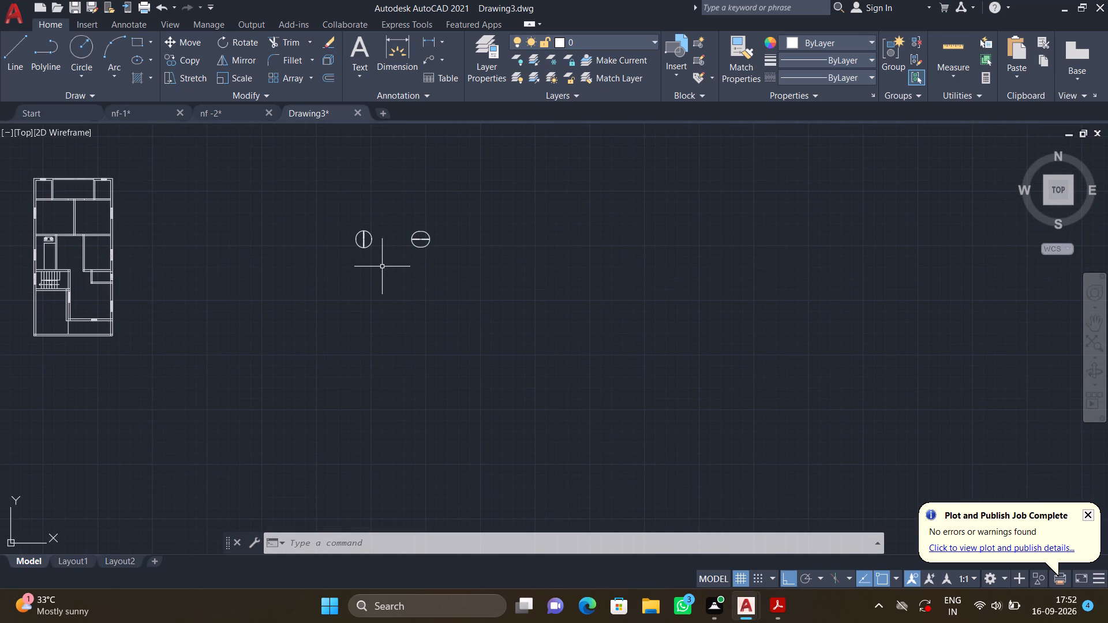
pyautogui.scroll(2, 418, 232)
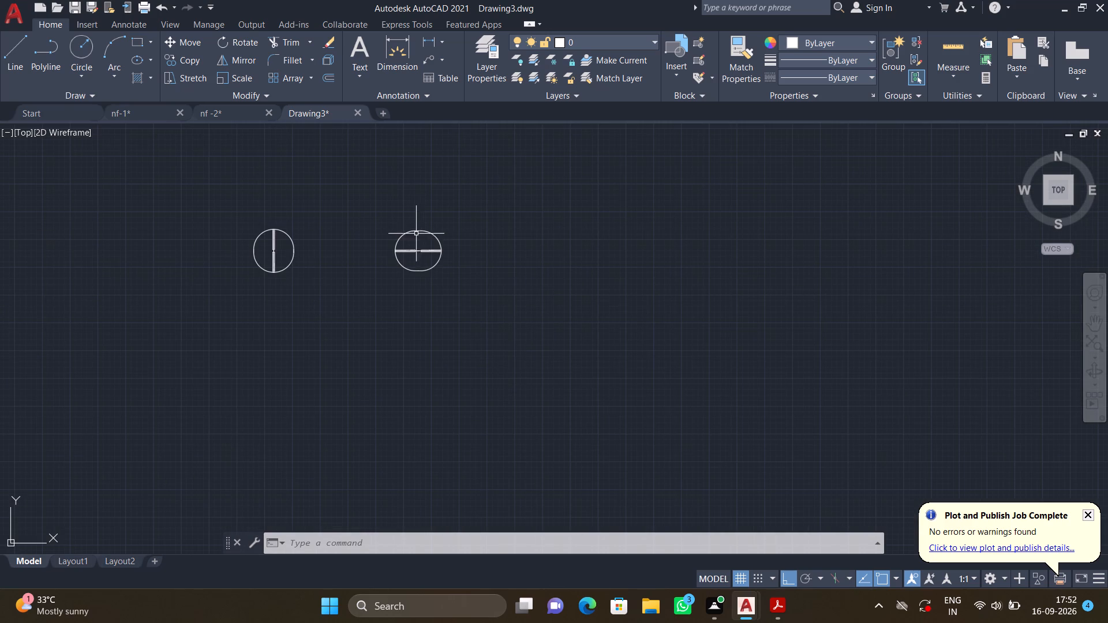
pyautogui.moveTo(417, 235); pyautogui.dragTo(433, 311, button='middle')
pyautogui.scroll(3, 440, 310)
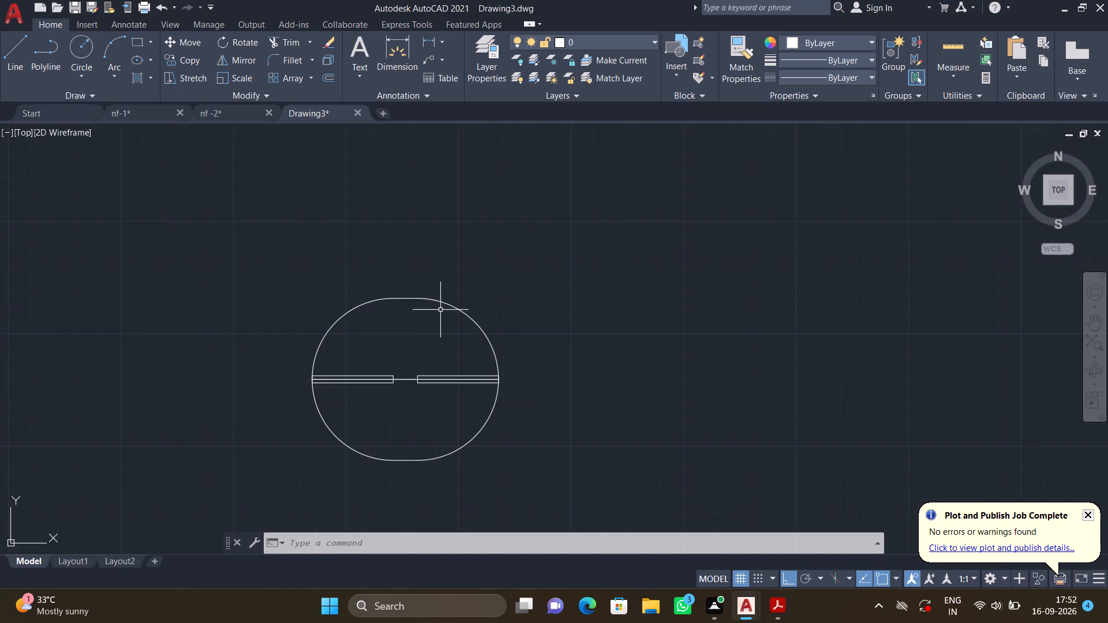
# Copy the upper-right door of the horizontal-leaf group from its hinge-side endpoint into the lower-left corner of the floor plan's lower-right room.
pyautogui.write('co')
pyautogui.press('Return')
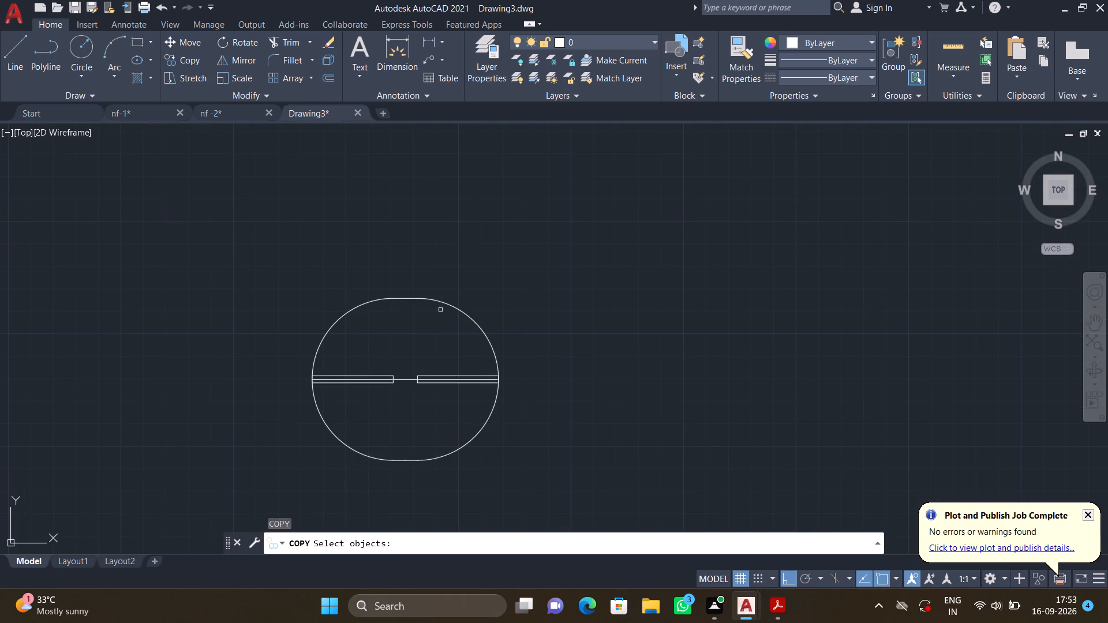
pyautogui.click(469, 318)
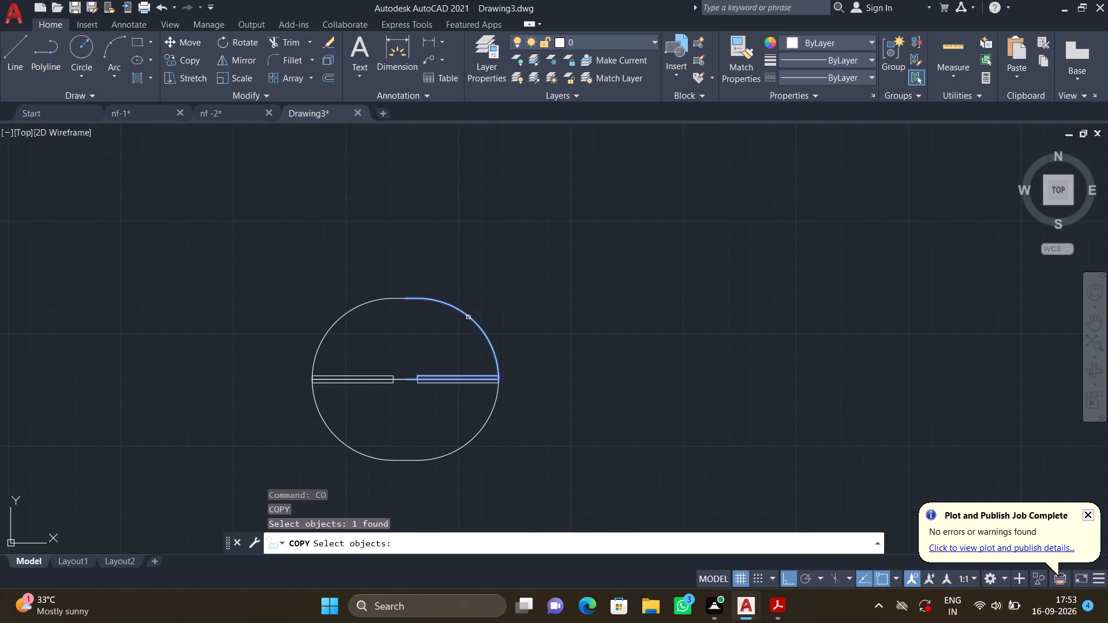
pyautogui.press('F8')
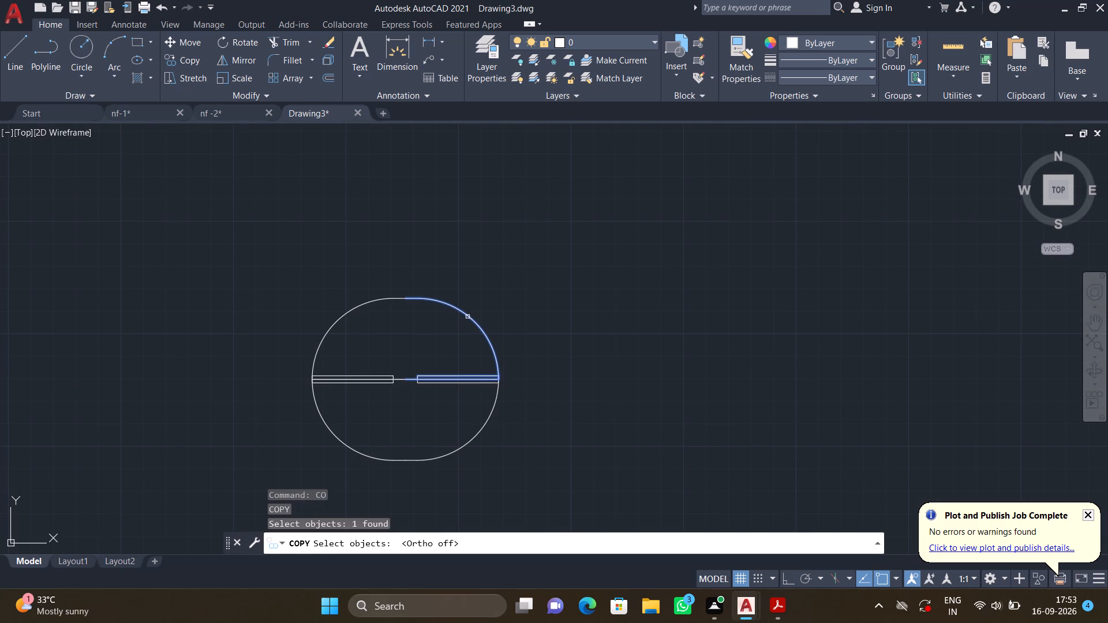
pyautogui.press('Return')
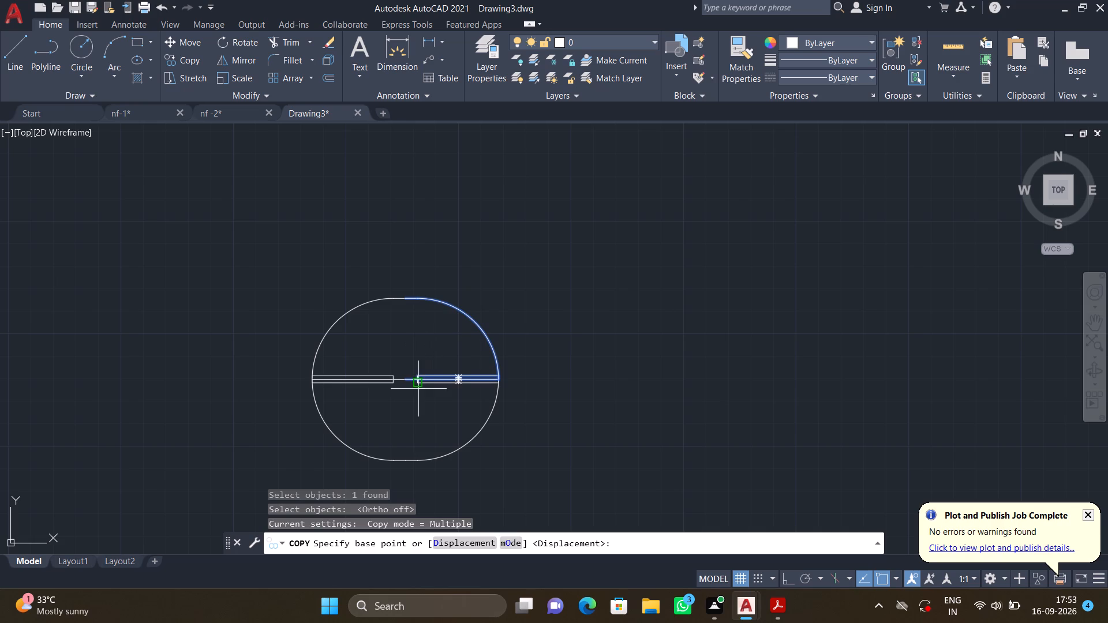
pyautogui.click(401, 380)
pyautogui.scroll(-3, 193, 436)
pyautogui.moveTo(133, 454); pyautogui.dragTo(295, 316, button='middle')
pyautogui.scroll(-2, 234, 350)
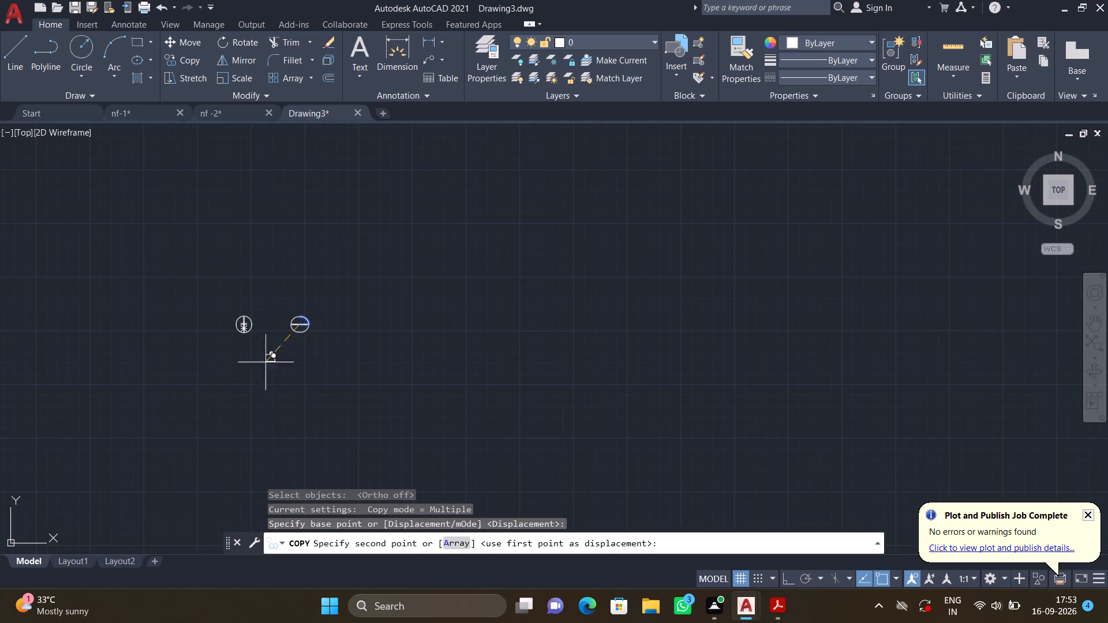
pyautogui.moveTo(241, 414); pyautogui.dragTo(273, 295, button='middle')
pyautogui.moveTo(145, 333); pyautogui.dragTo(332, 302, button='middle')
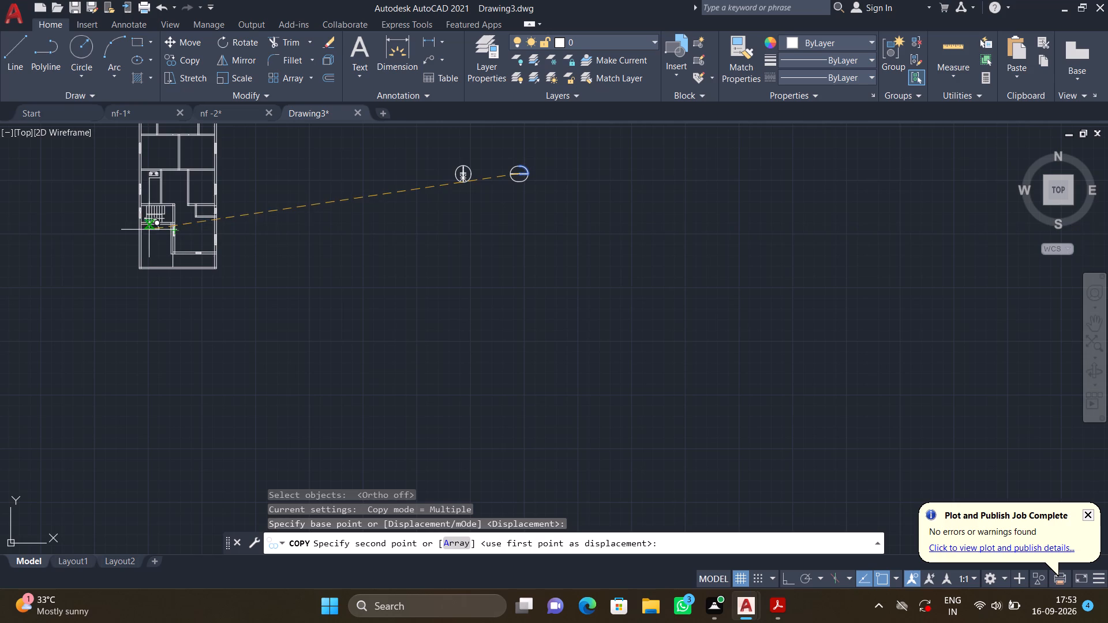
pyautogui.scroll(5, 176, 246)
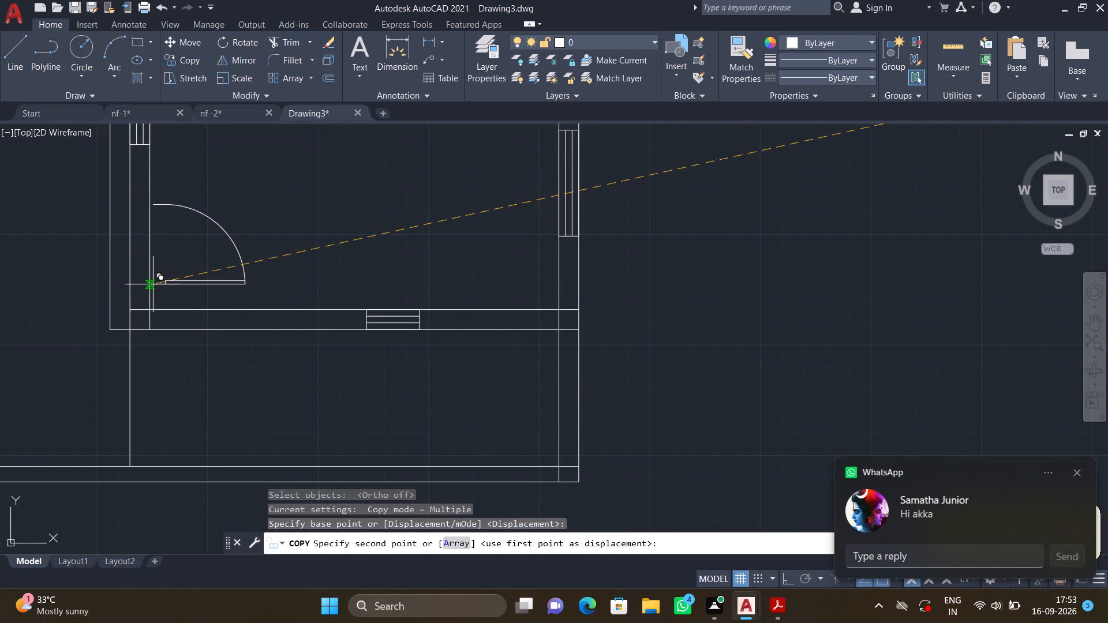
pyautogui.scroll(2, 138, 292)
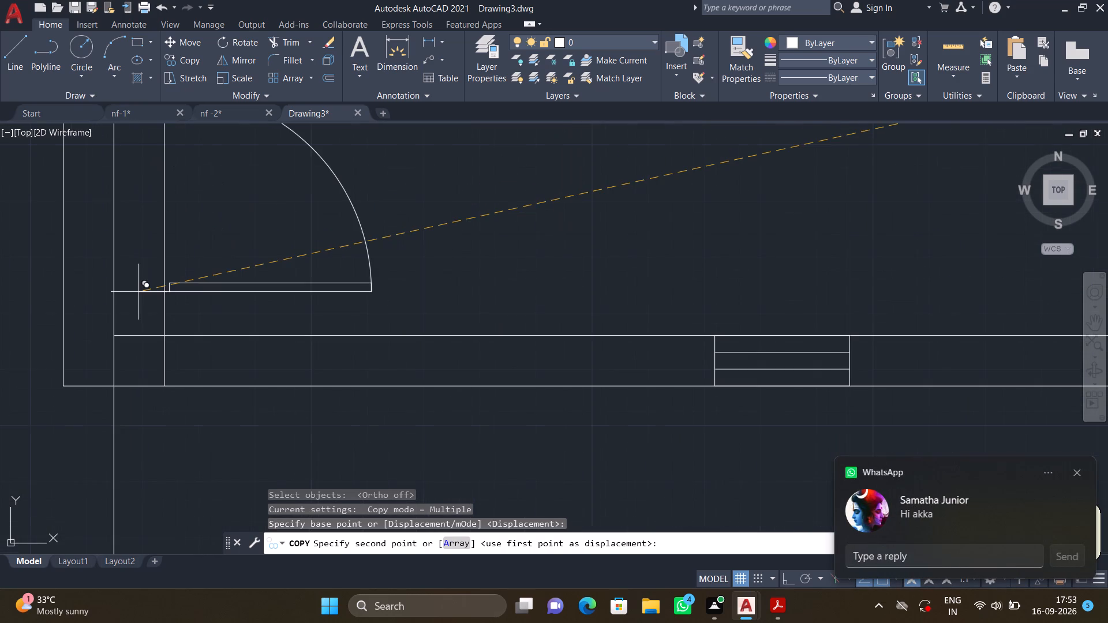
pyautogui.moveTo(145, 298); pyautogui.dragTo(171, 393, button='middle')
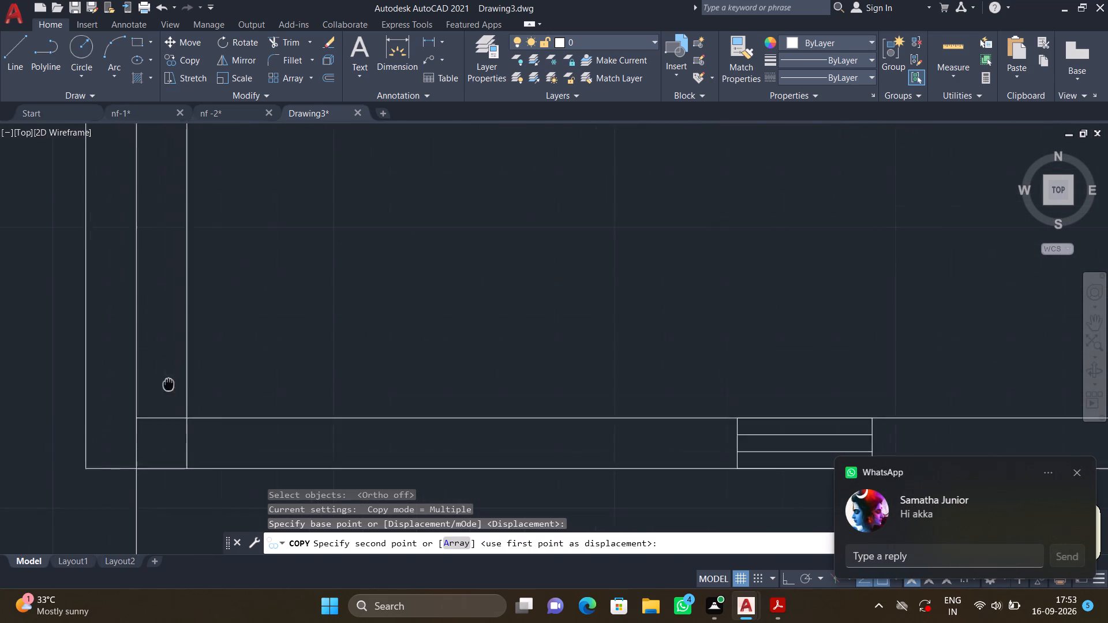
pyautogui.moveTo(171, 393); pyautogui.dragTo(173, 399, button='middle')
pyautogui.scroll(1, 172, 371)
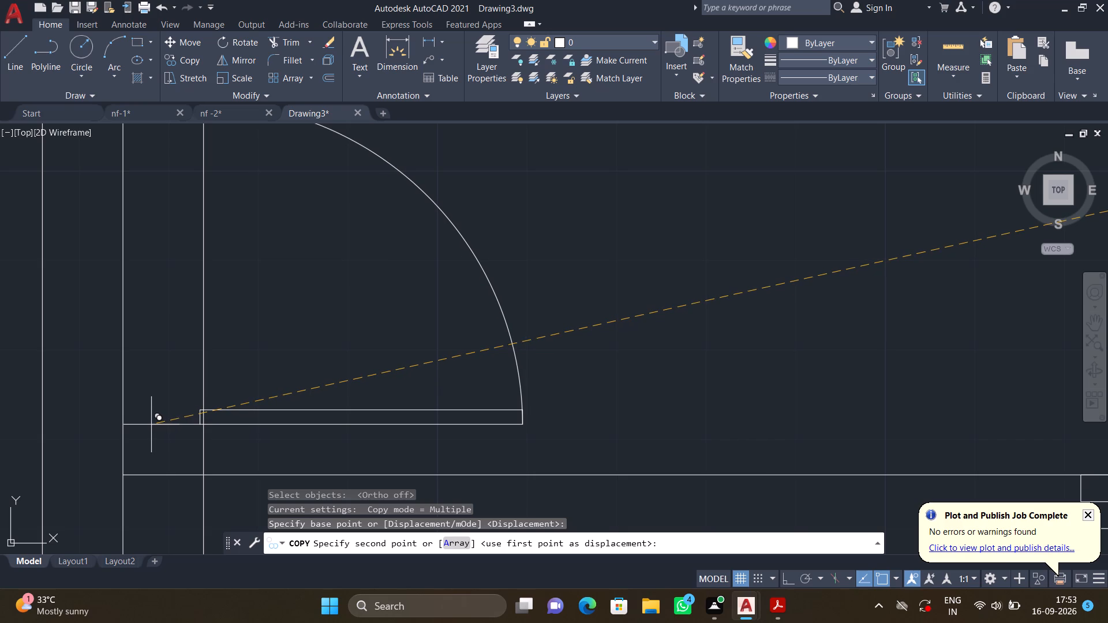
pyautogui.click(151, 424)
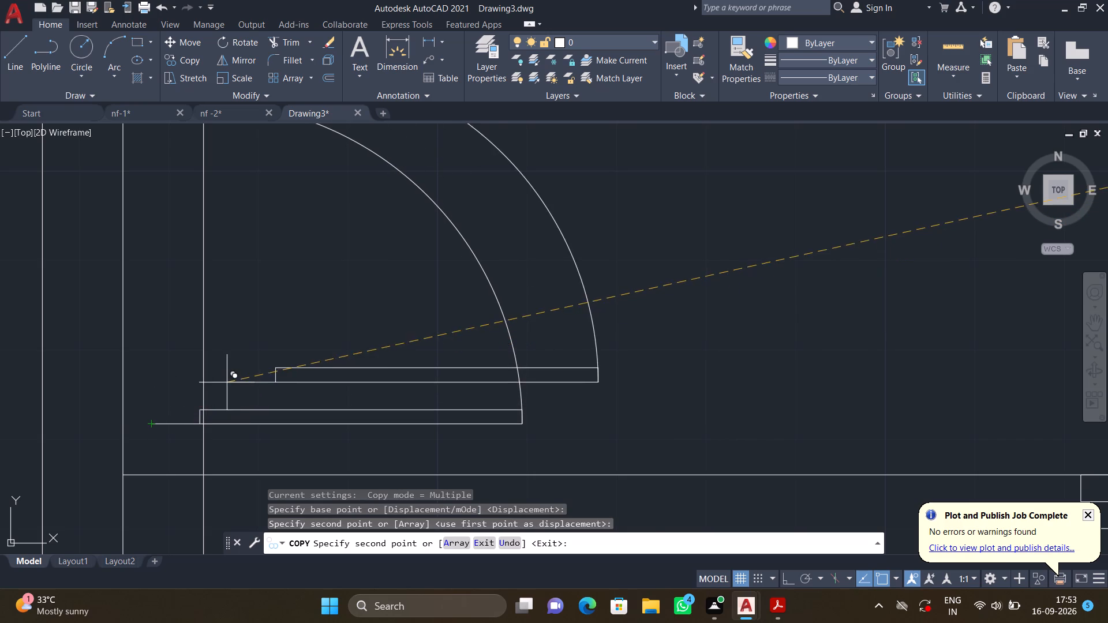
pyautogui.scroll(-3, 250, 381)
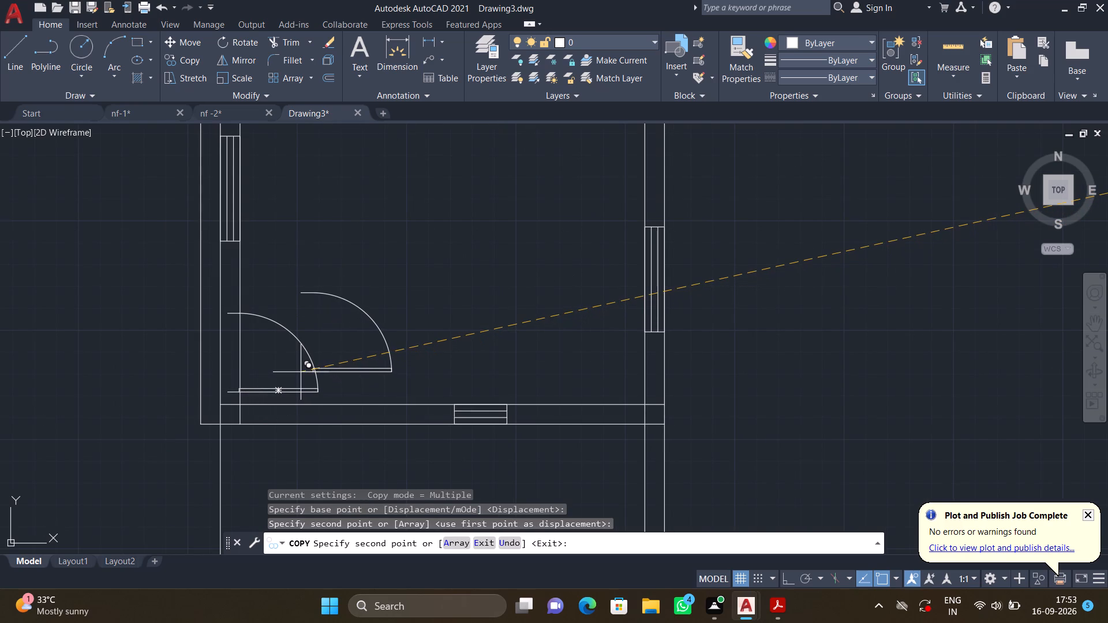
pyautogui.press('Return')
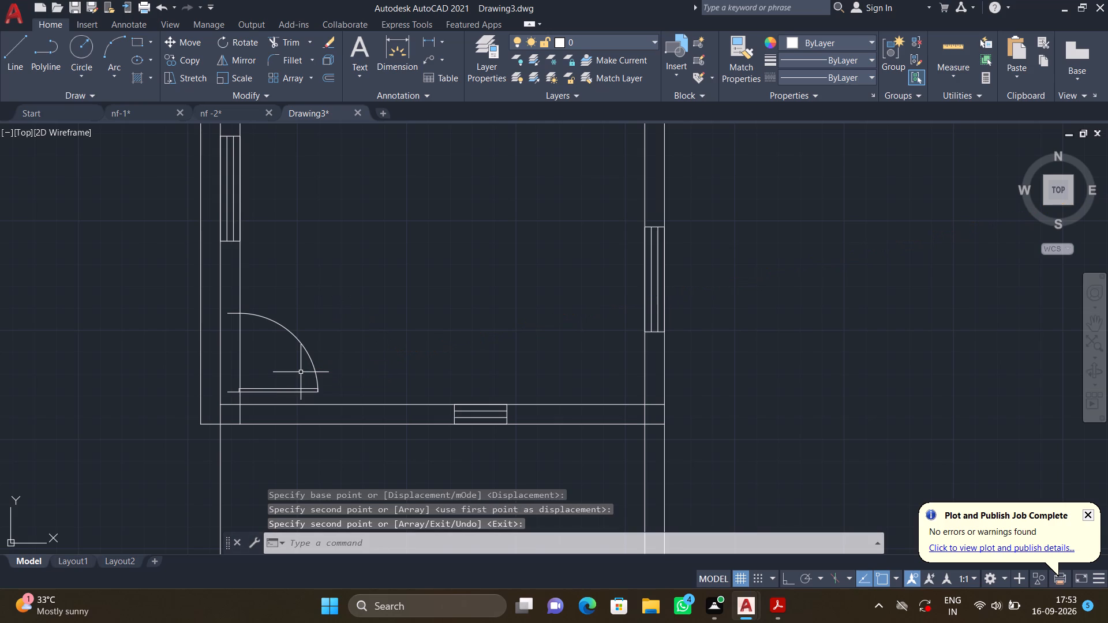
# With Ortho on, move the placed door horizontally left so its hinge-side endpoint meets the far face of the windowed wall.
pyautogui.scroll(2, 230, 381)
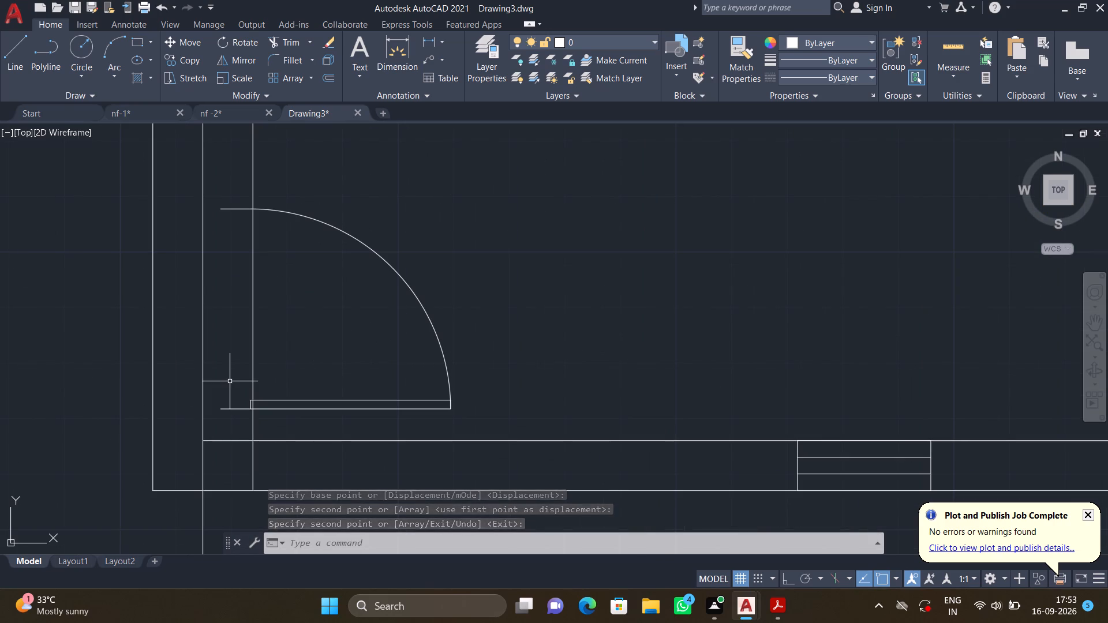
pyautogui.press('F8')
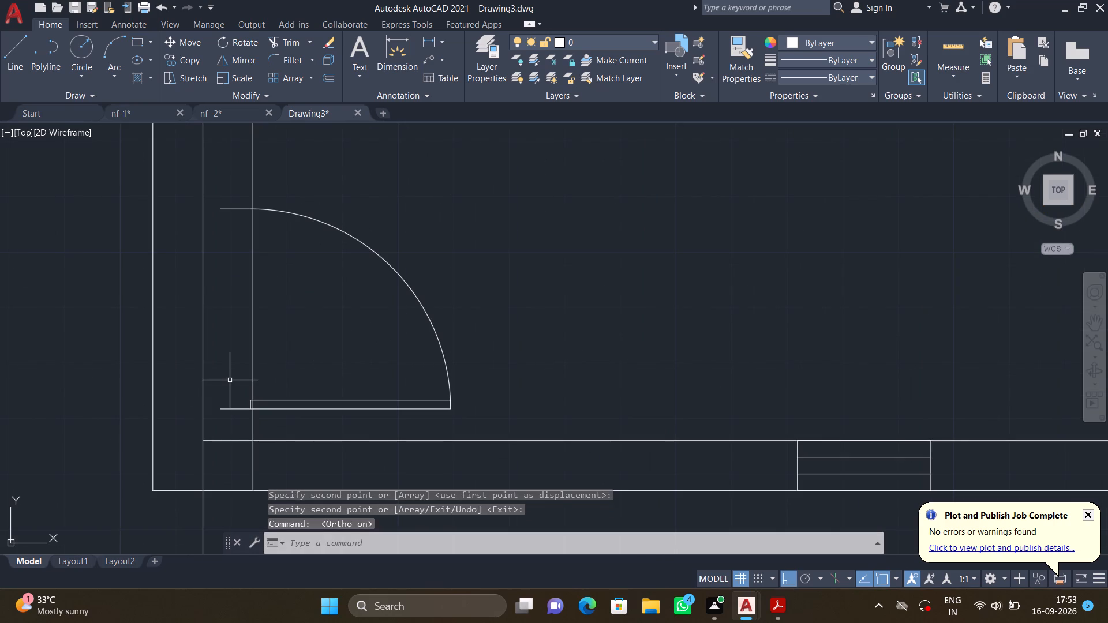
pyautogui.press('m')
pyautogui.press('Return')
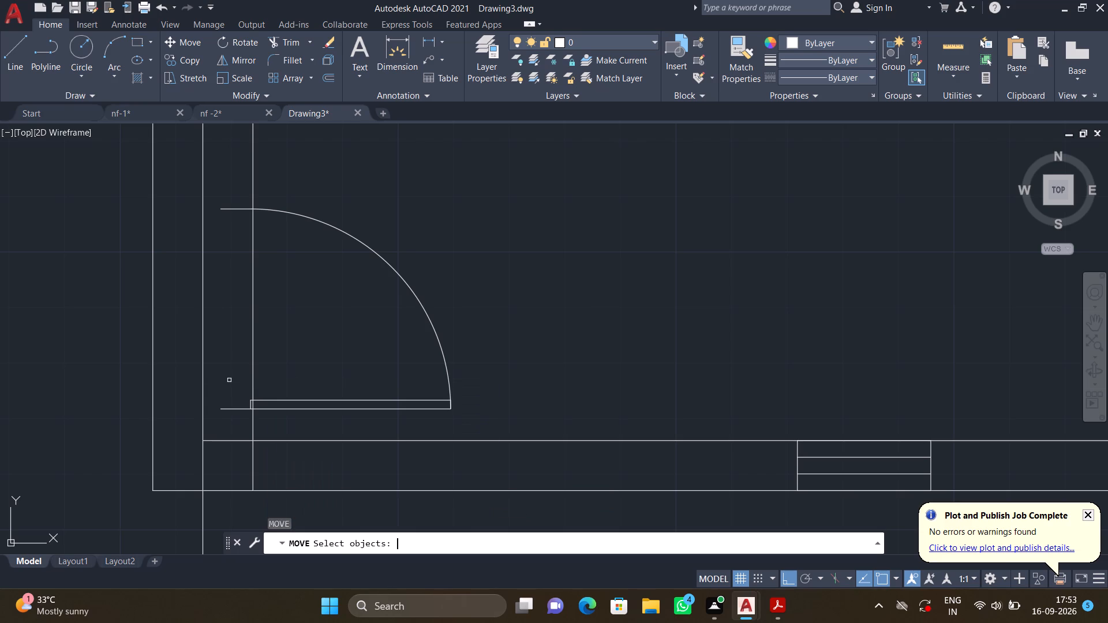
pyautogui.click(276, 408)
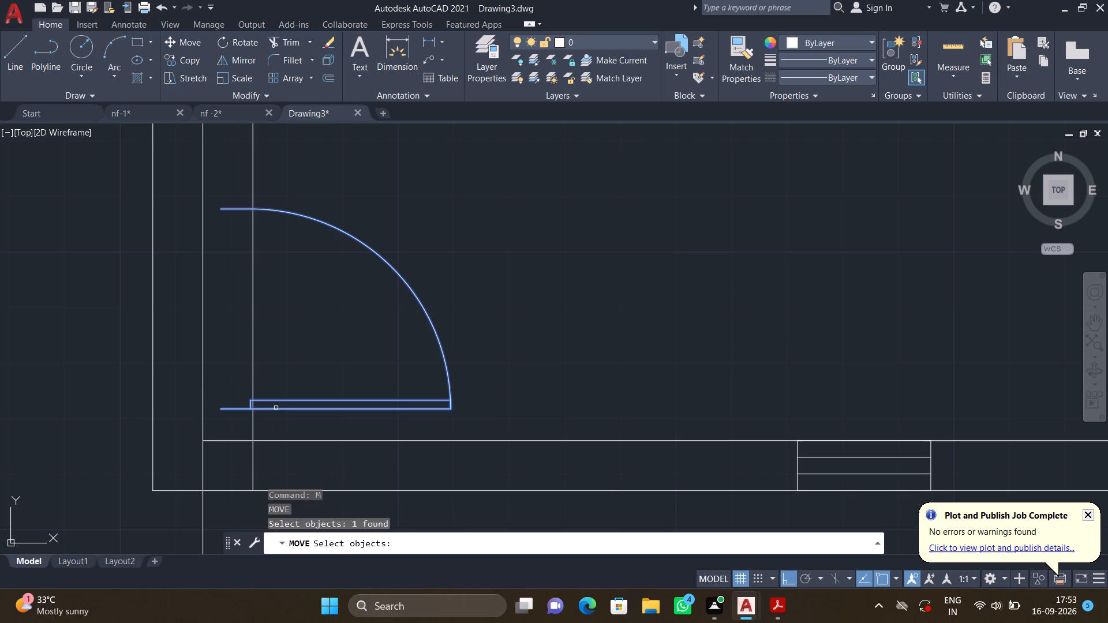
pyautogui.press('Return')
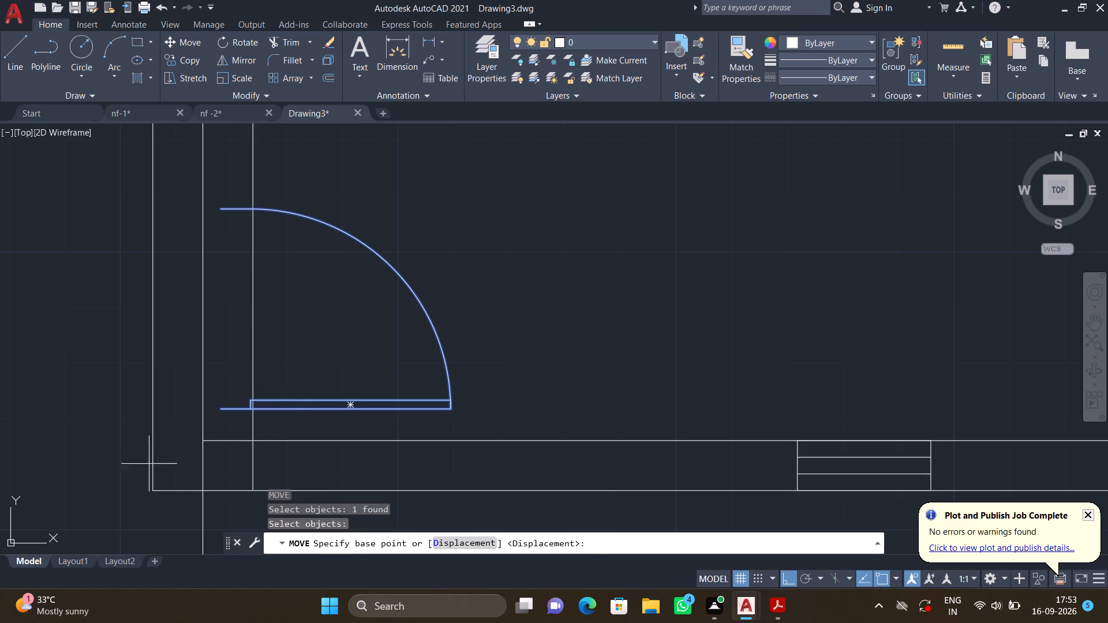
pyautogui.scroll(3, 210, 401)
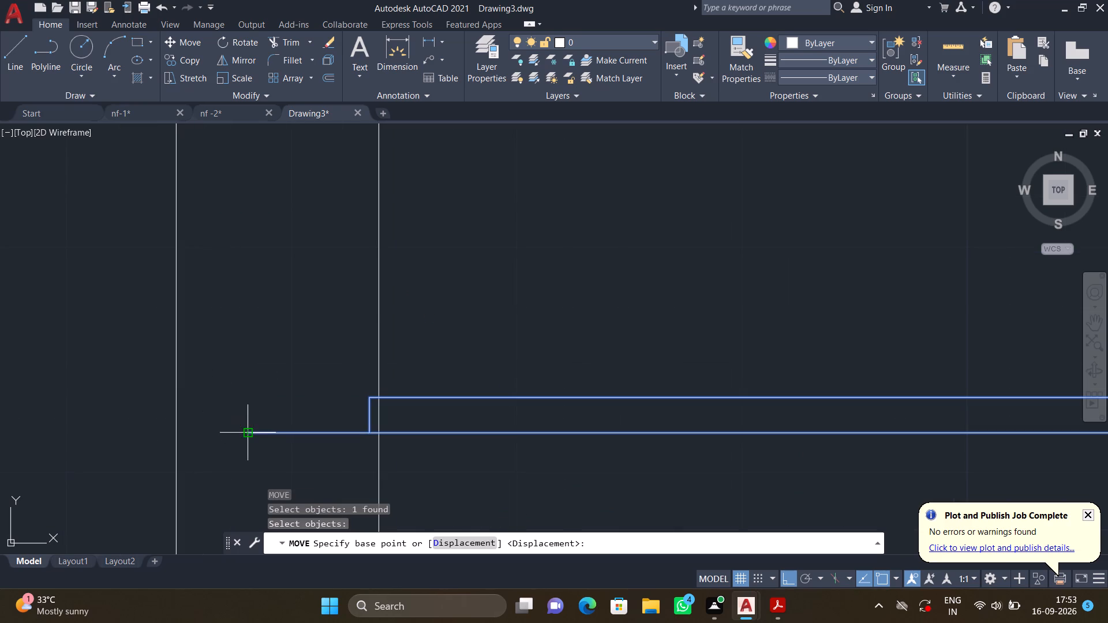
pyautogui.click(252, 436)
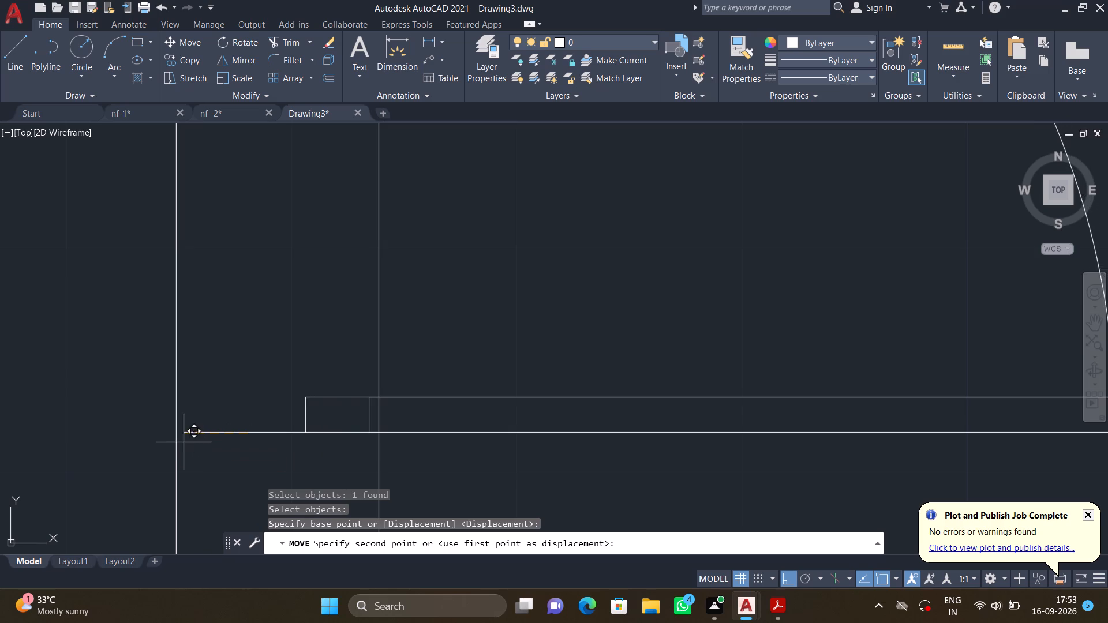
pyautogui.click(179, 432)
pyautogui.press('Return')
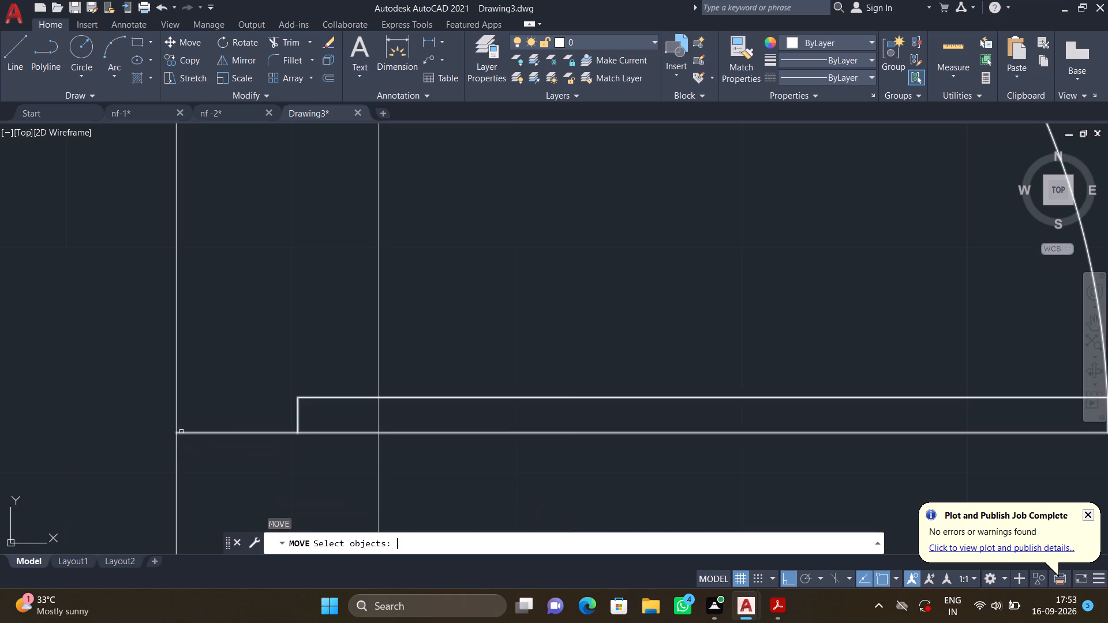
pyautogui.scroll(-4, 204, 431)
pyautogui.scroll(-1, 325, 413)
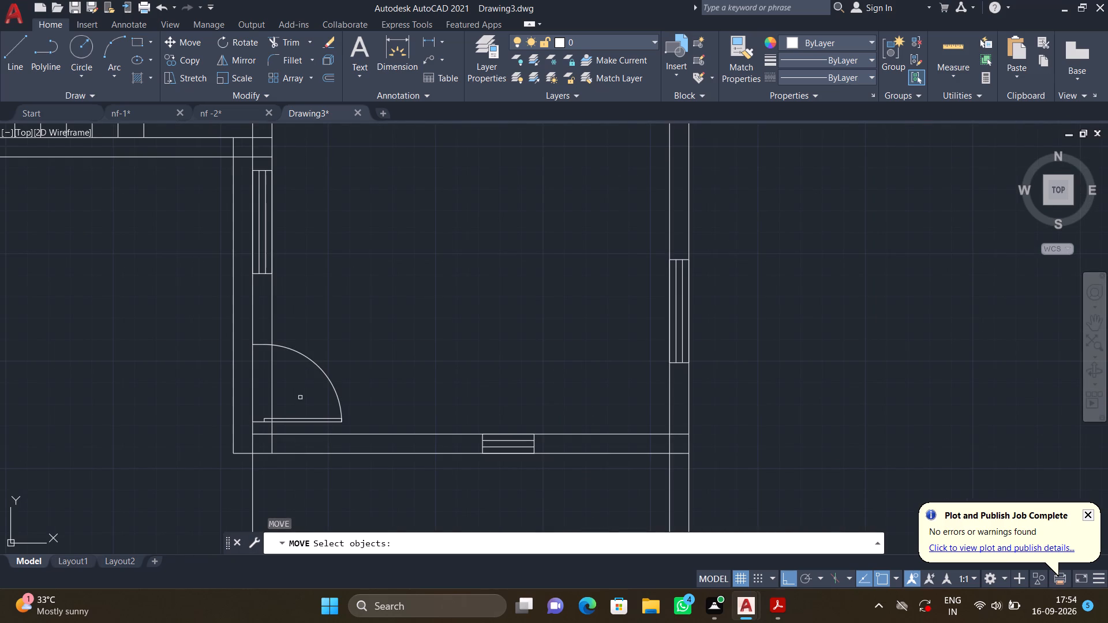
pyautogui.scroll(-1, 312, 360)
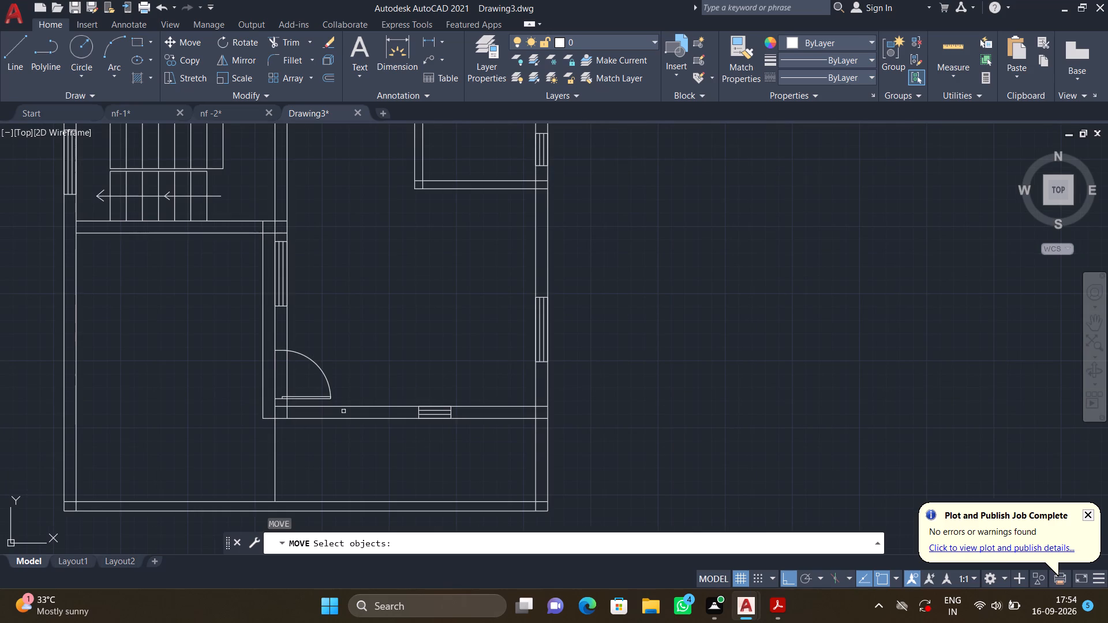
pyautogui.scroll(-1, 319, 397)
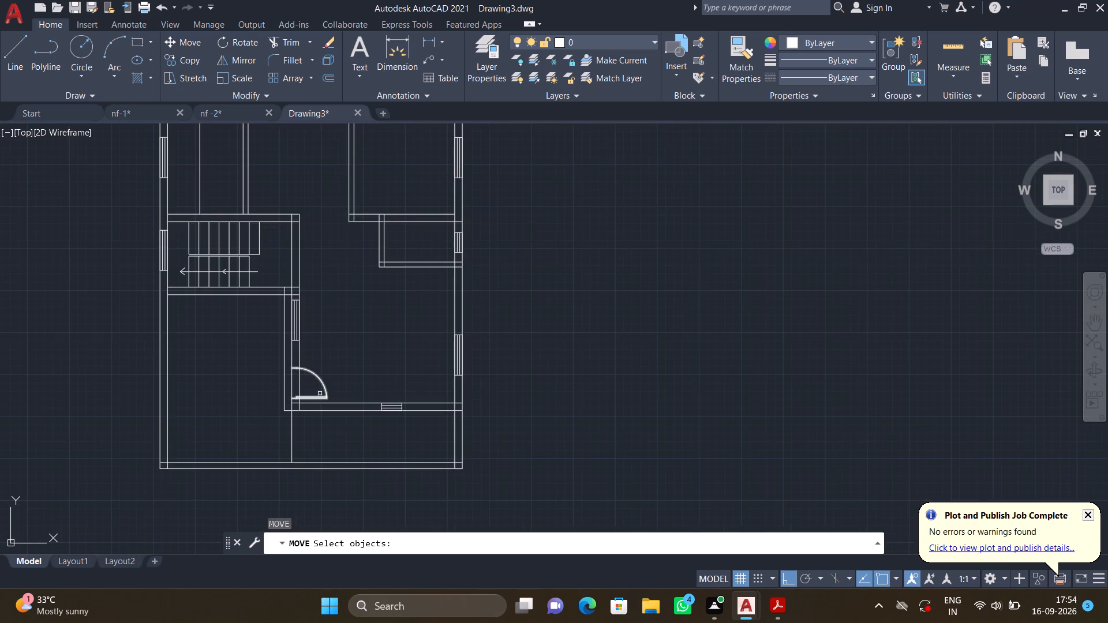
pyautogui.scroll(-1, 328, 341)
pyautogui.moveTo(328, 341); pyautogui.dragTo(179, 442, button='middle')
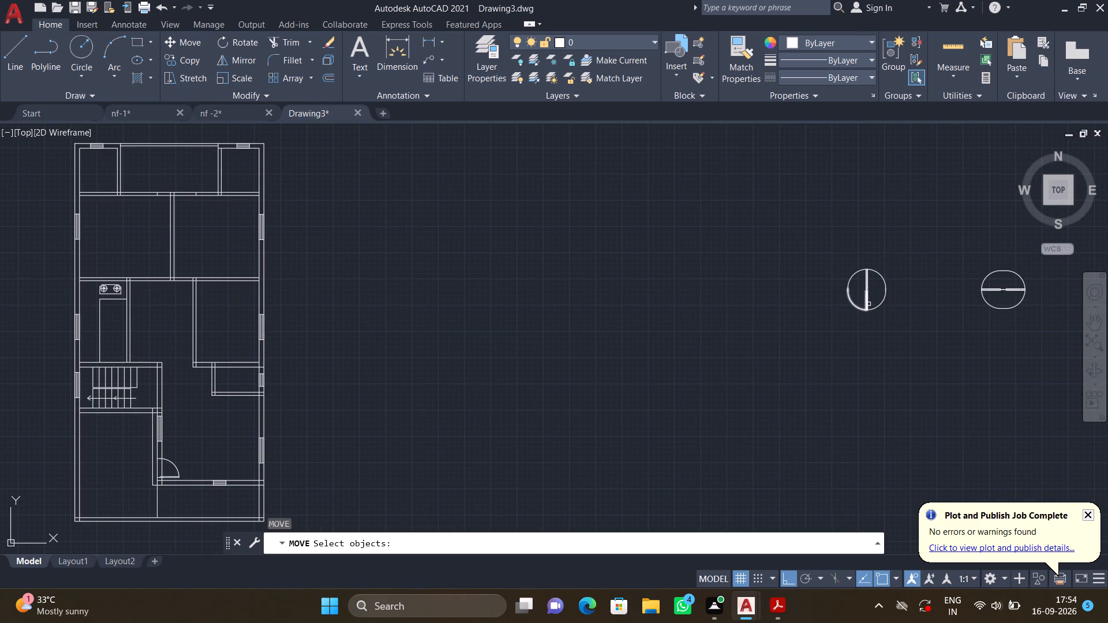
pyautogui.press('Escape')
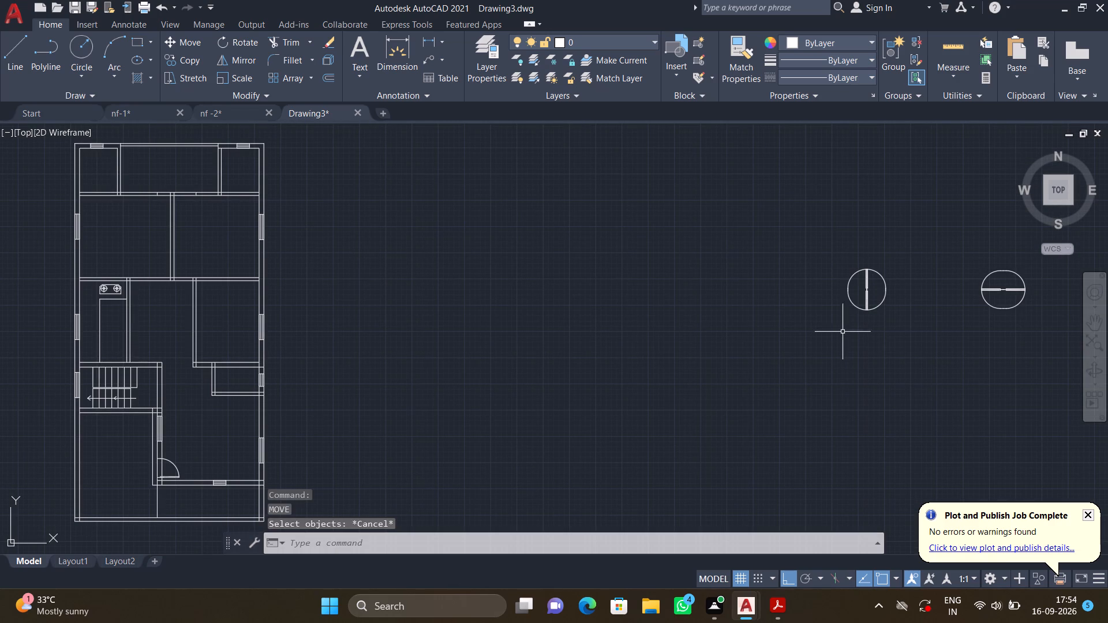
# With Ortho off, copy the upper-left door of the vertical-leaf group from its hinge-side midpoint into the wall below the staircase, near its inner end.
pyautogui.moveTo(840, 329); pyautogui.dragTo(353, 329, button='middle')
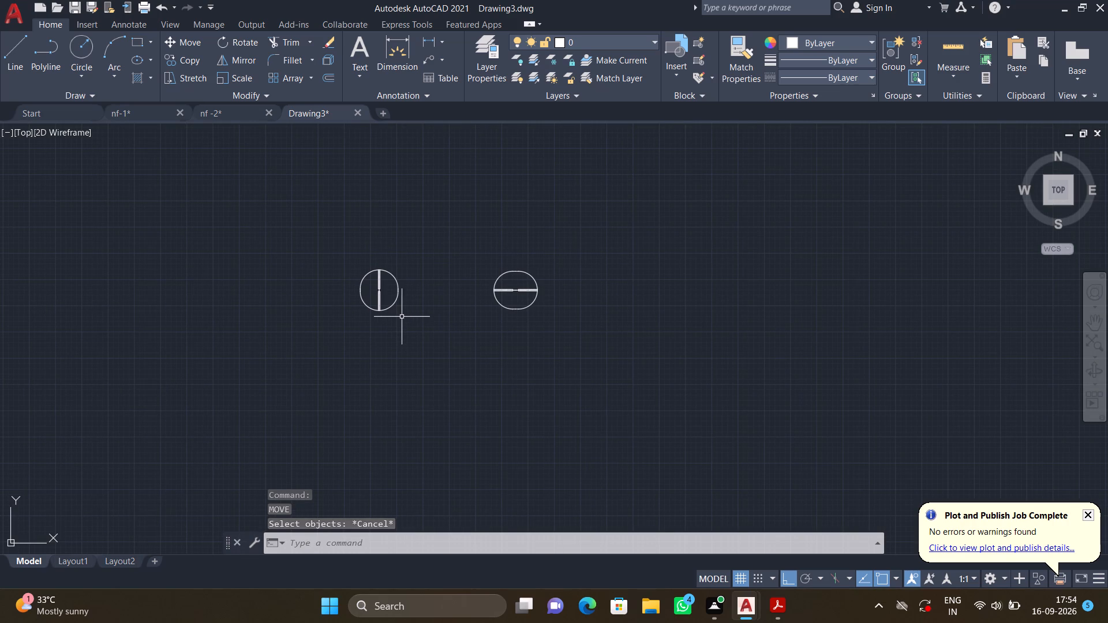
pyautogui.scroll(2, 381, 277)
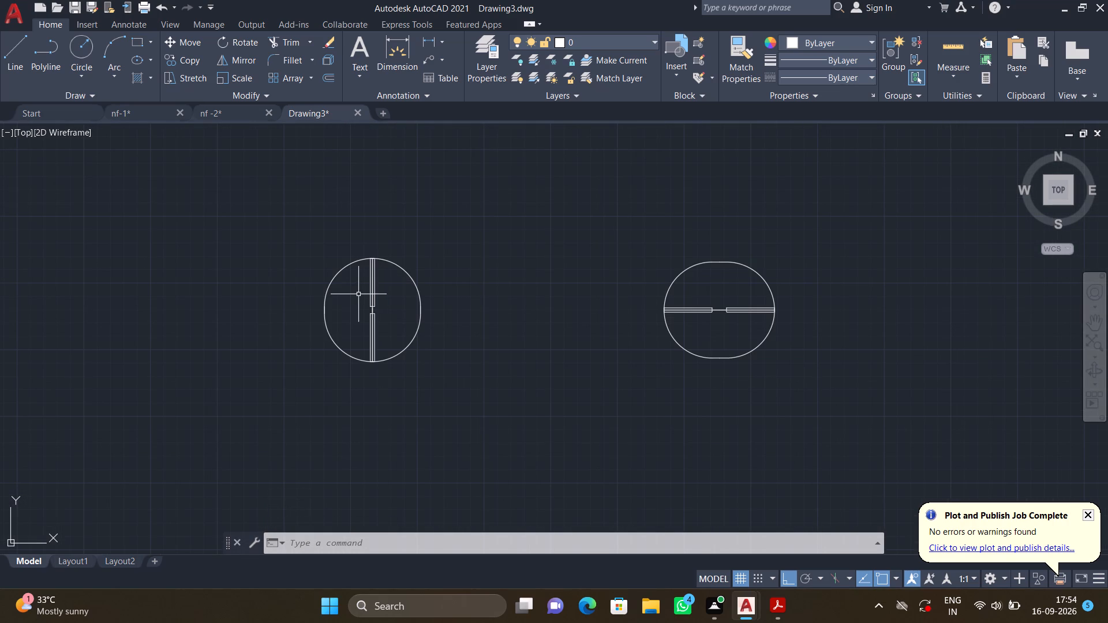
pyautogui.write('co')
pyautogui.press('Return')
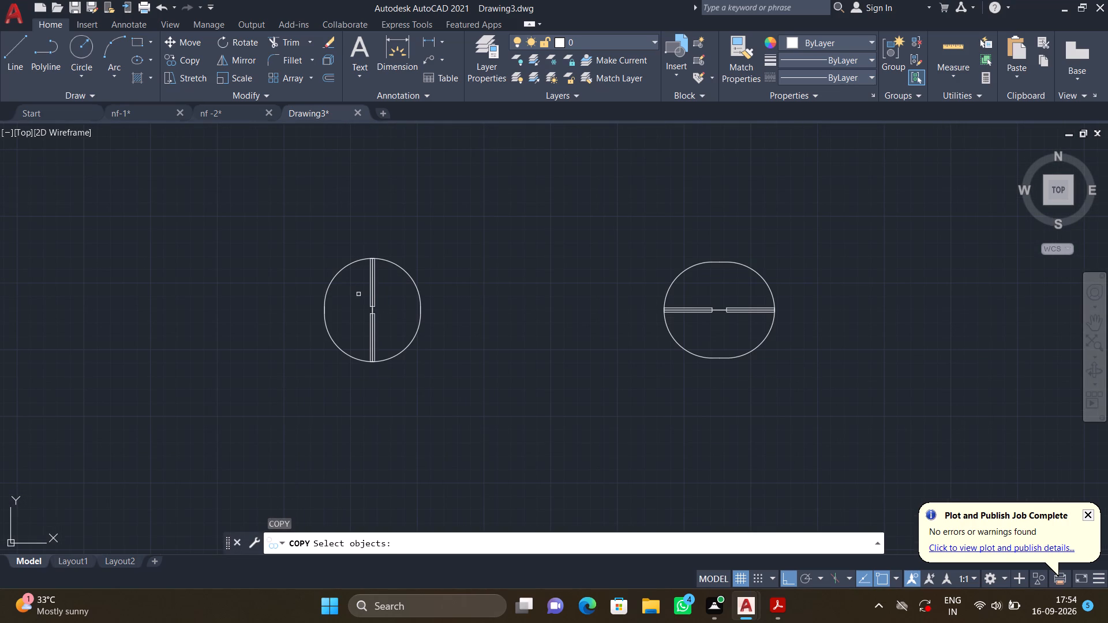
pyautogui.click(343, 269)
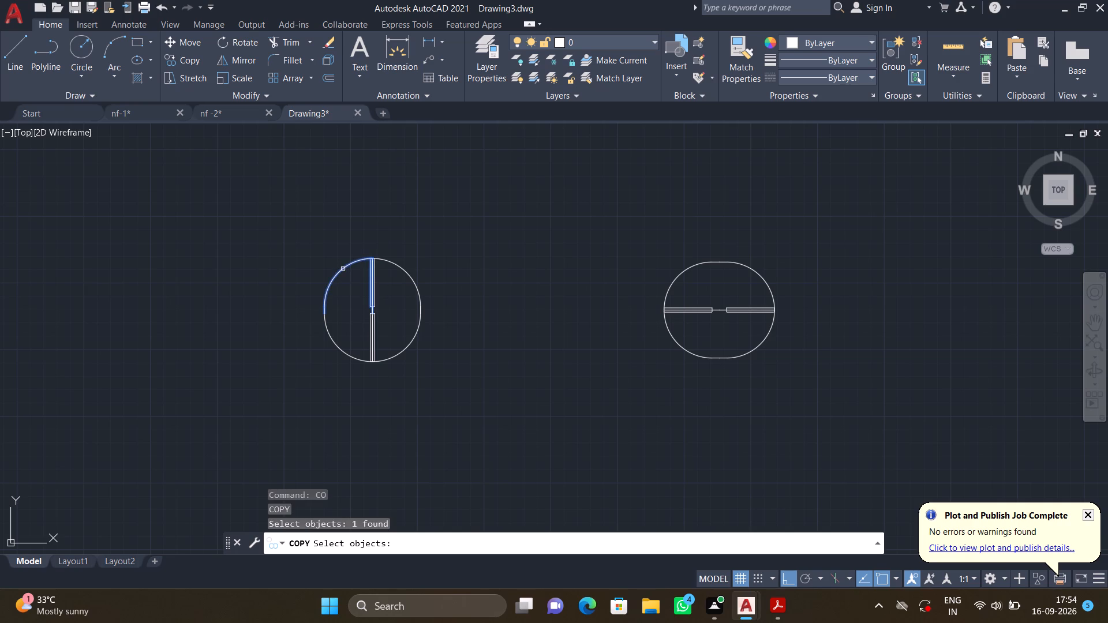
pyautogui.press('Return')
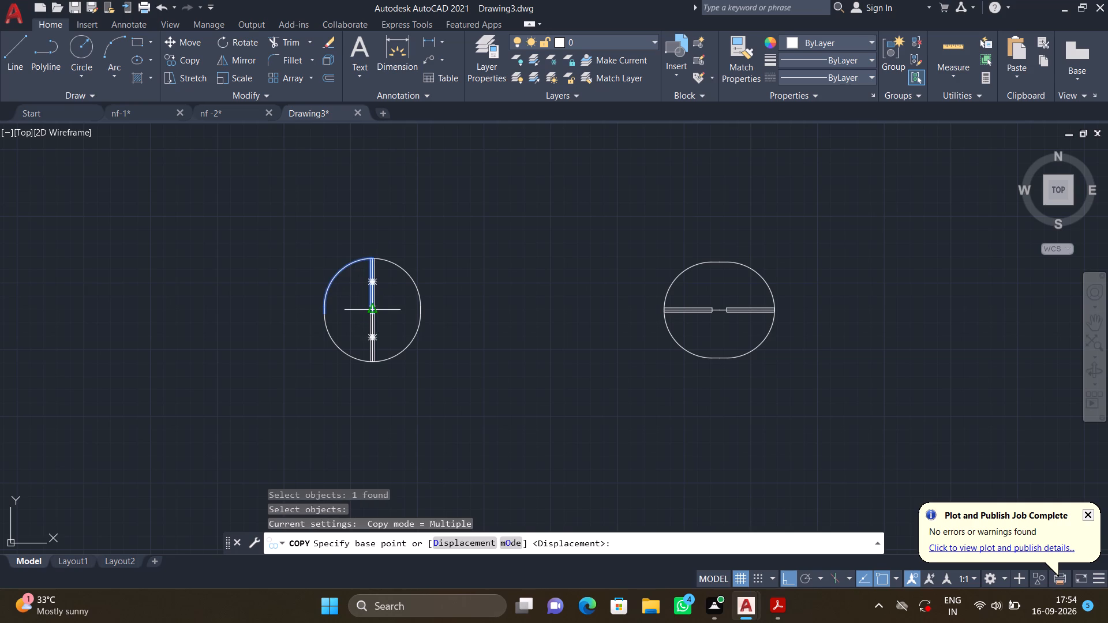
pyautogui.click(375, 311)
pyautogui.scroll(-2, 240, 353)
pyautogui.scroll(-3, 92, 410)
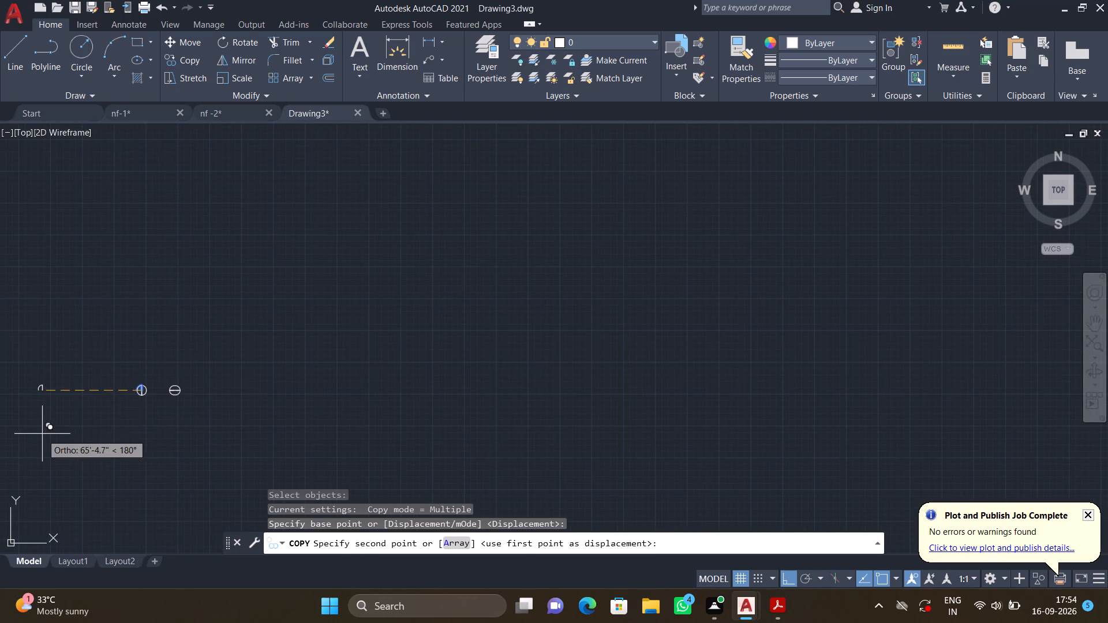
pyautogui.moveTo(53, 410); pyautogui.dragTo(230, 246, button='middle')
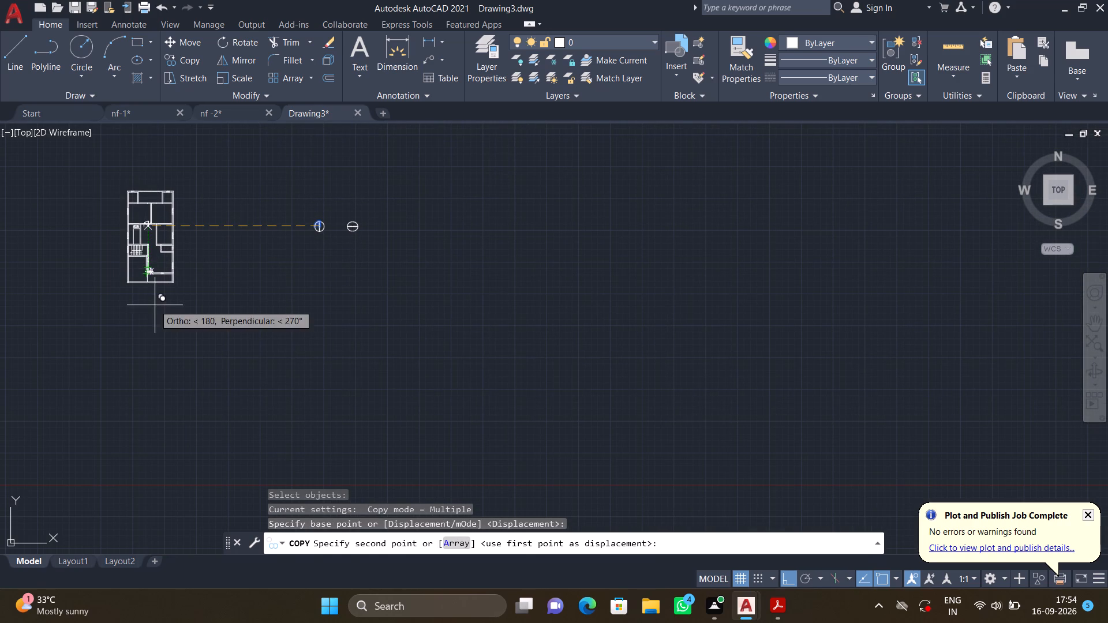
pyautogui.press('F8')
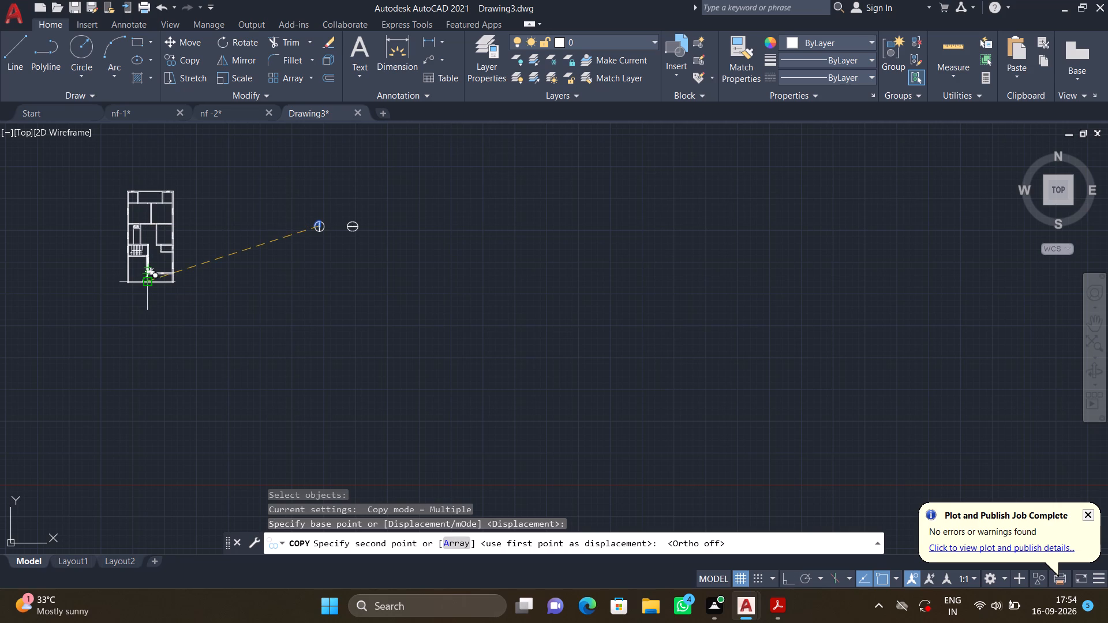
pyautogui.scroll(4, 141, 249)
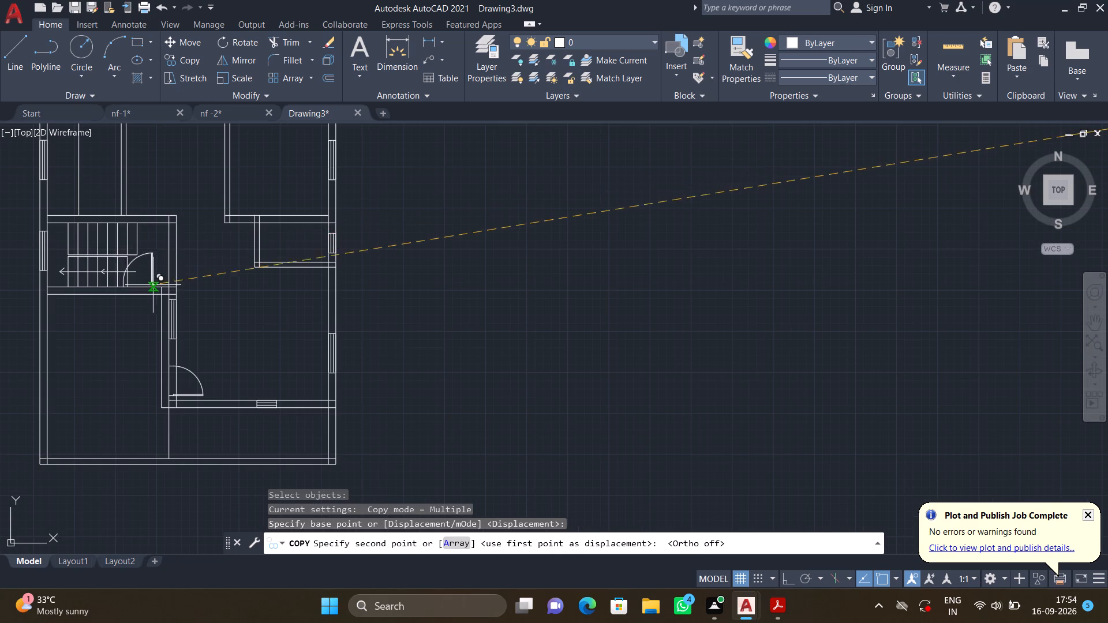
pyautogui.scroll(4, 155, 287)
pyautogui.scroll(-2, 170, 314)
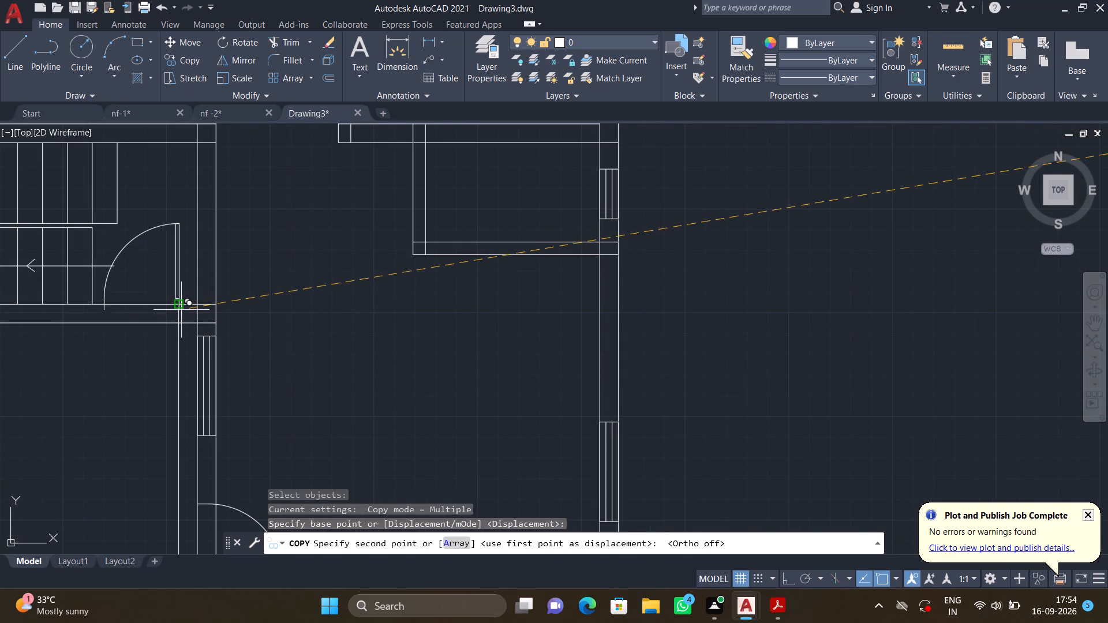
pyautogui.scroll(2, 180, 309)
pyautogui.moveTo(175, 309); pyautogui.dragTo(398, 306, button='middle')
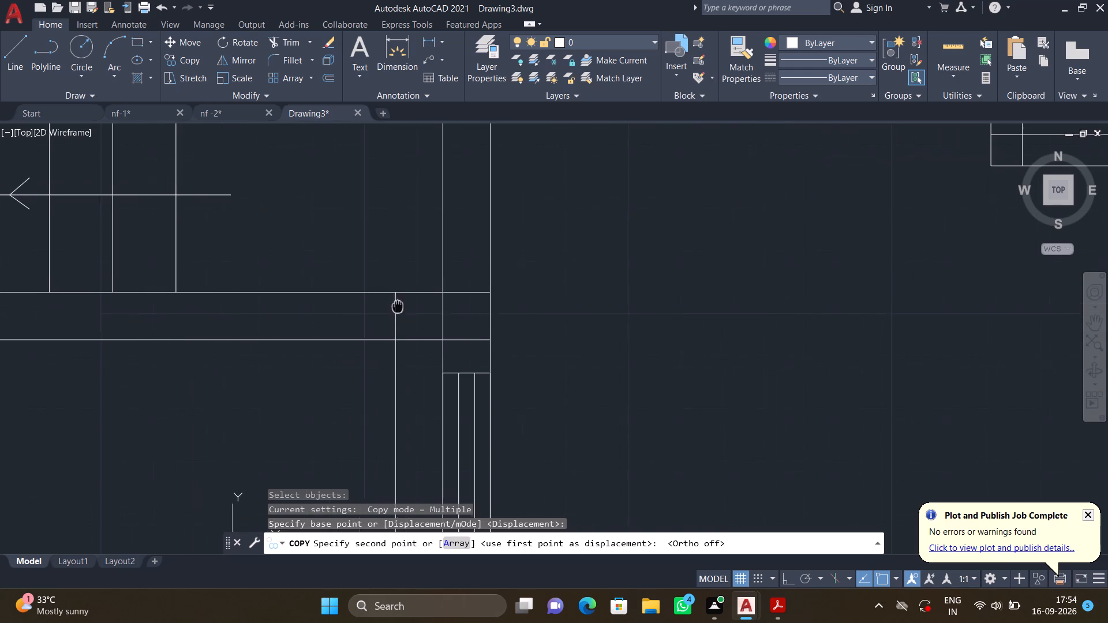
pyautogui.moveTo(398, 306); pyautogui.dragTo(400, 308, button='middle')
pyautogui.scroll(1, 386, 320)
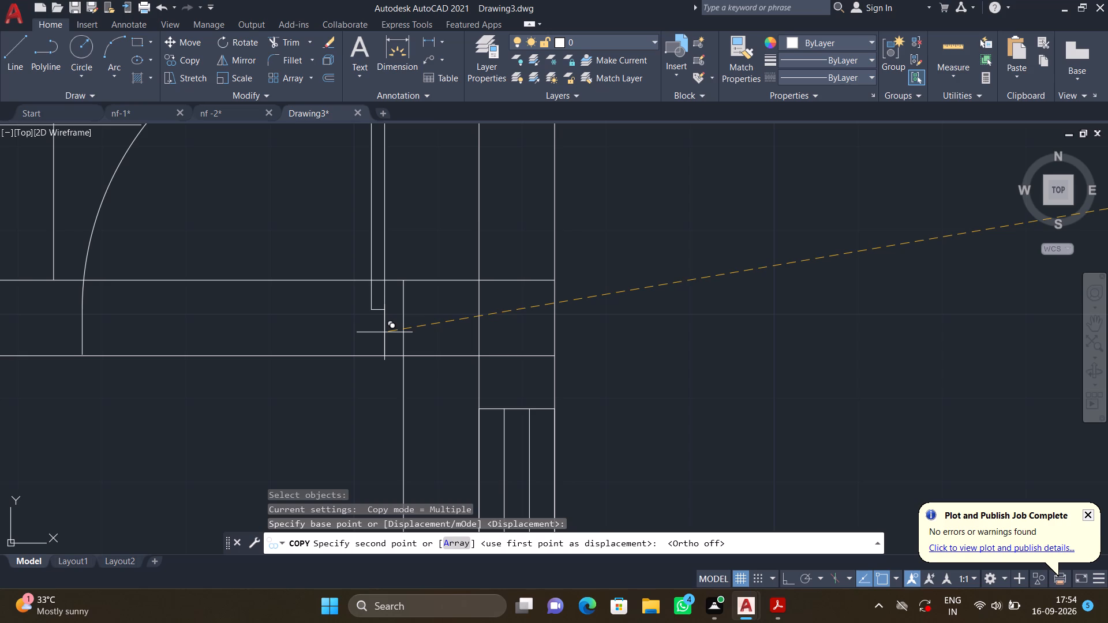
pyautogui.click(384, 333)
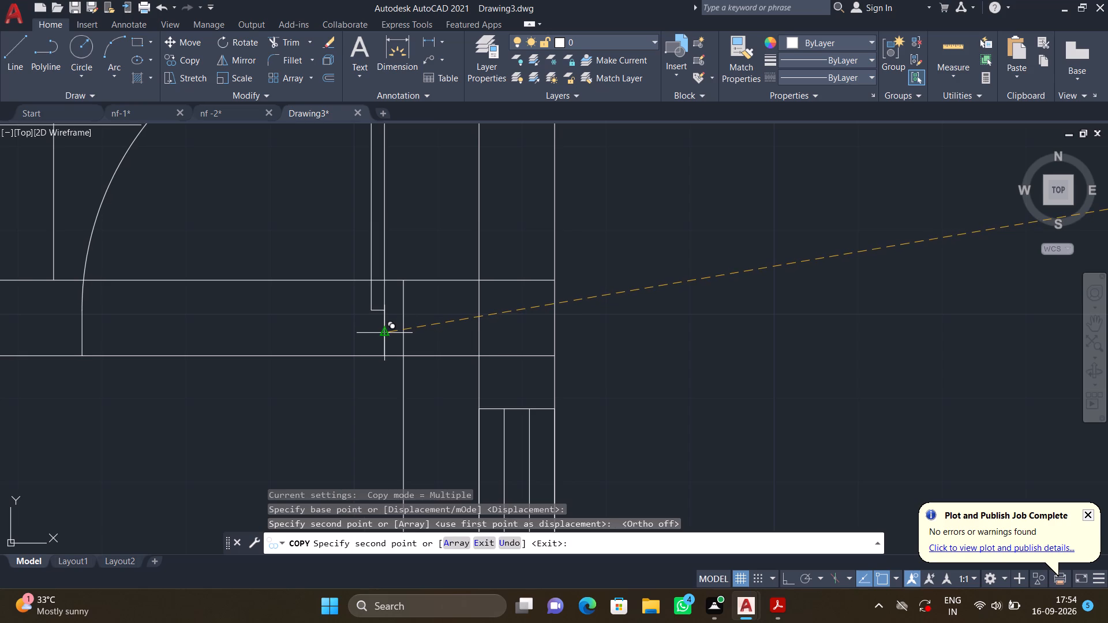
pyautogui.press('Return')
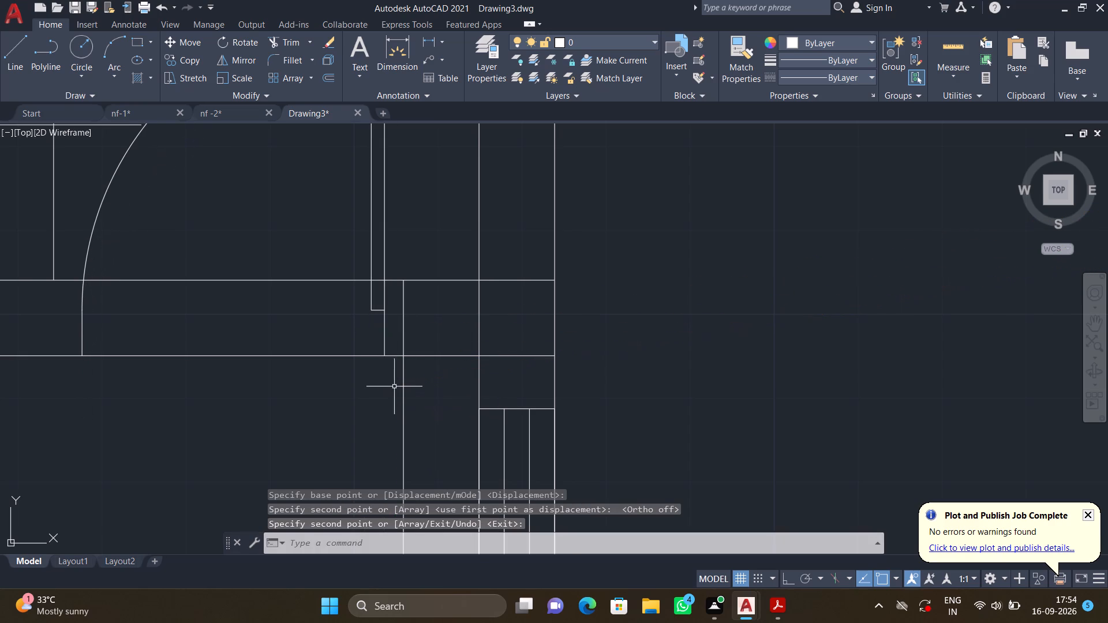
# With Ortho on, move the copied staircase door vertically down so its hinge-side endpoint meets the wall's lower face.
pyautogui.scroll(4, 91, 365)
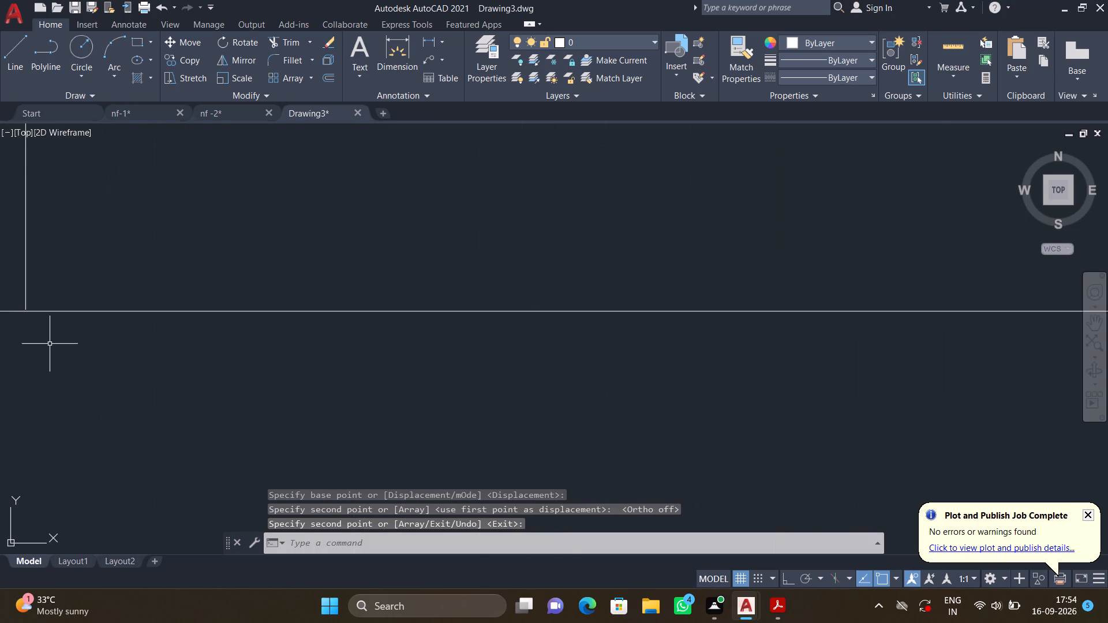
pyautogui.scroll(2, 26, 327)
pyautogui.moveTo(27, 321); pyautogui.dragTo(188, 305, button='middle')
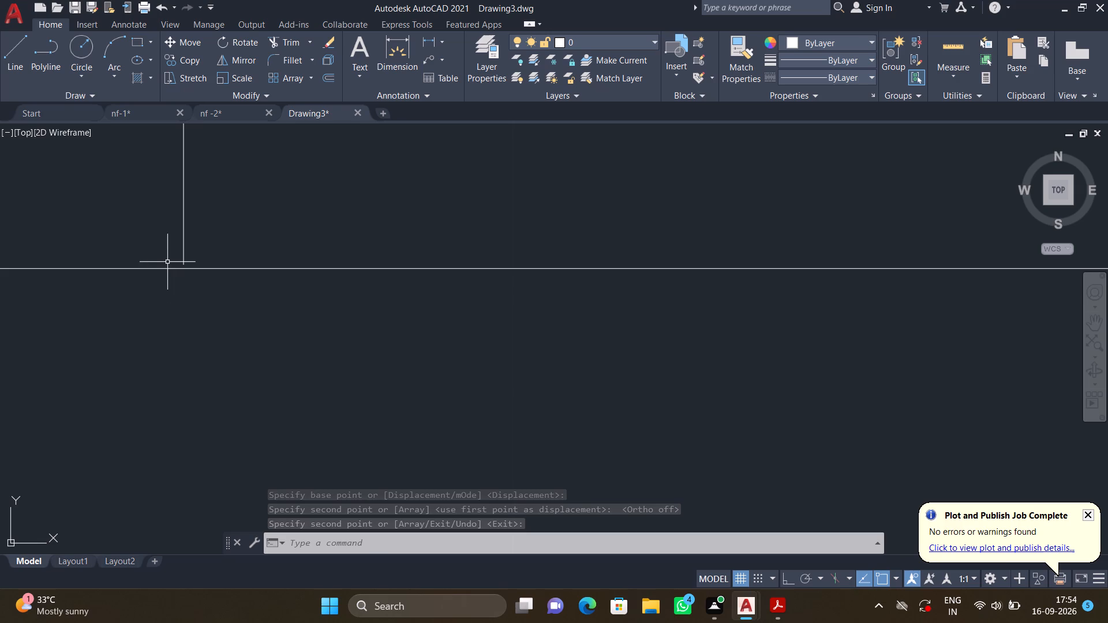
pyautogui.press('F8')
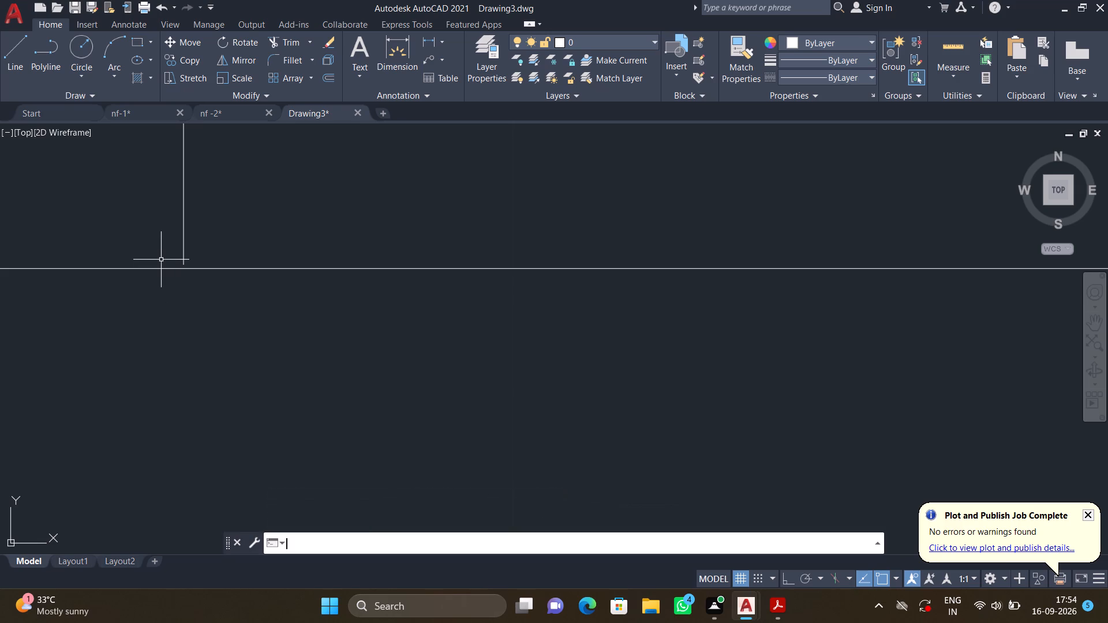
pyautogui.press('m')
pyautogui.press('Return')
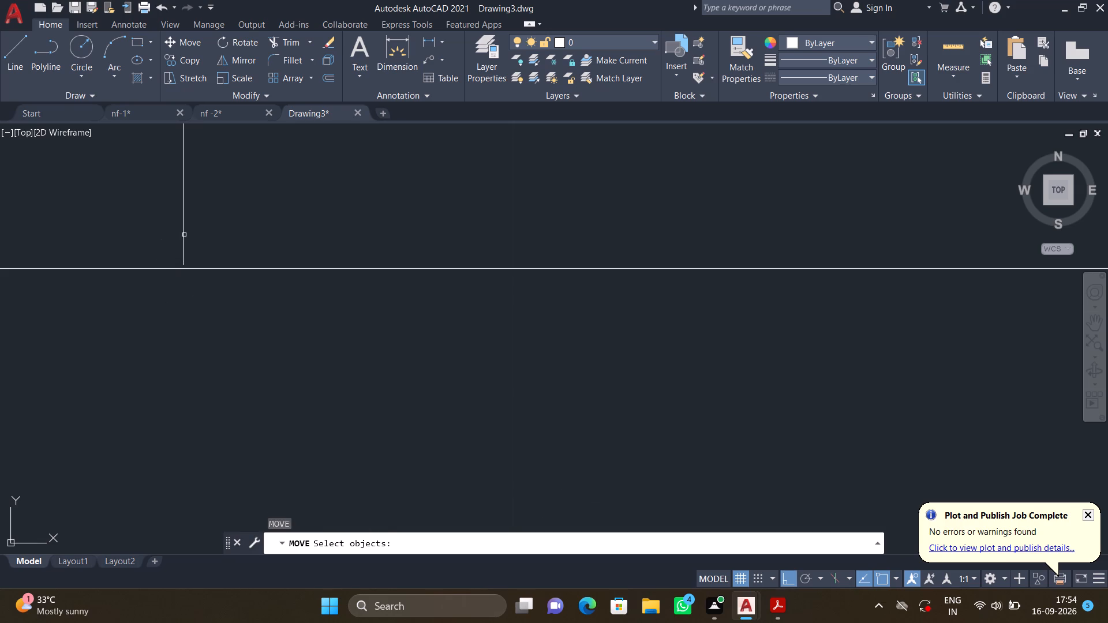
pyautogui.click(184, 234)
pyautogui.press('Return')
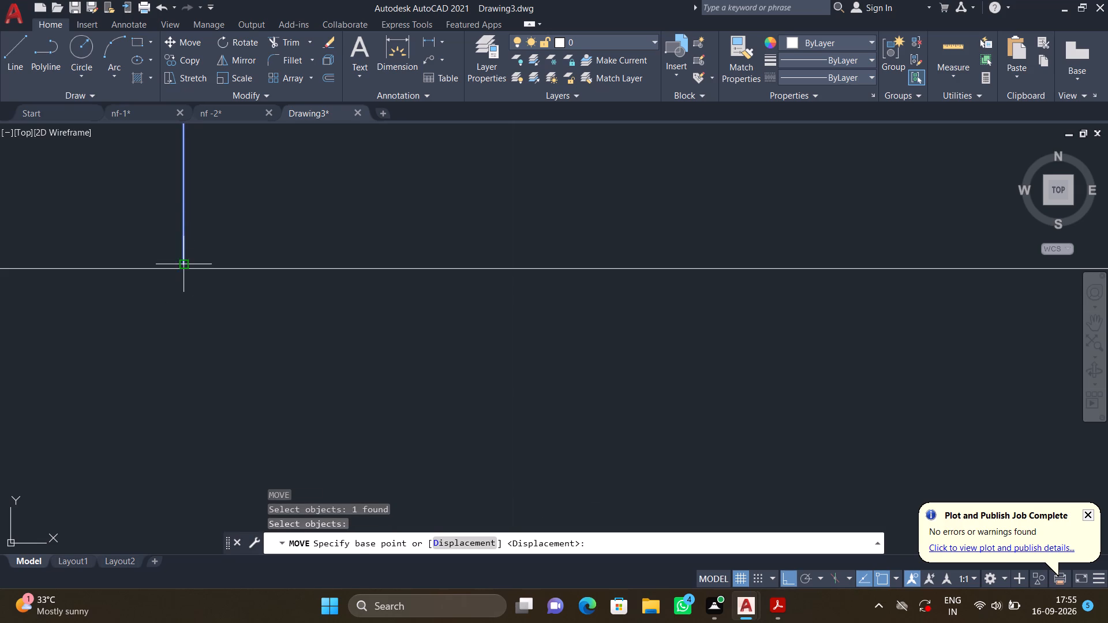
pyautogui.scroll(5, 183, 256)
pyautogui.click(167, 338)
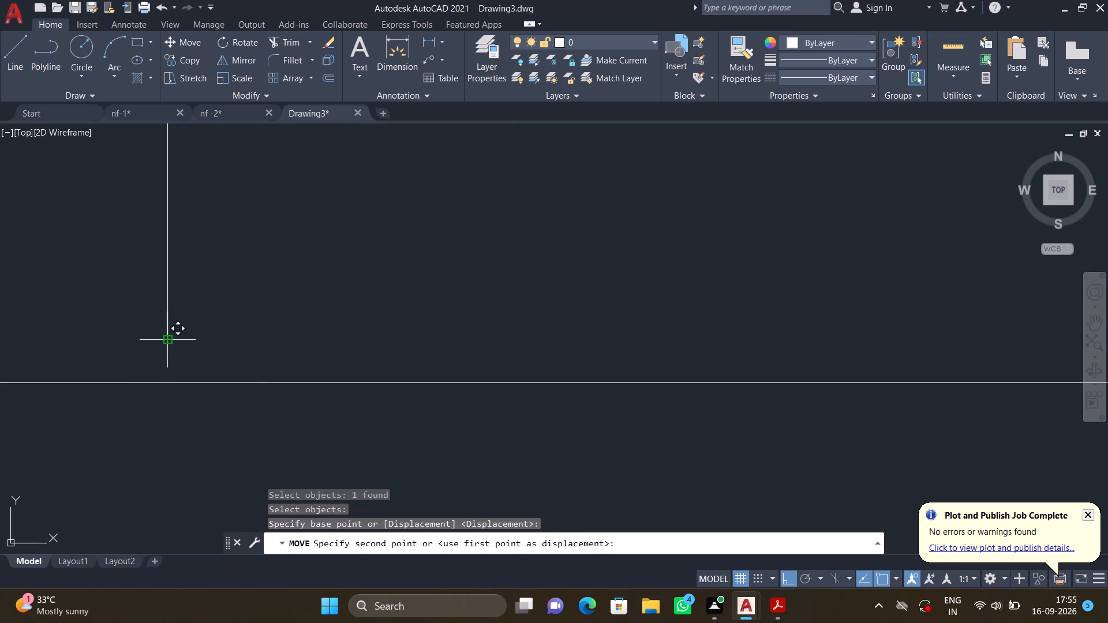
pyautogui.click(167, 379)
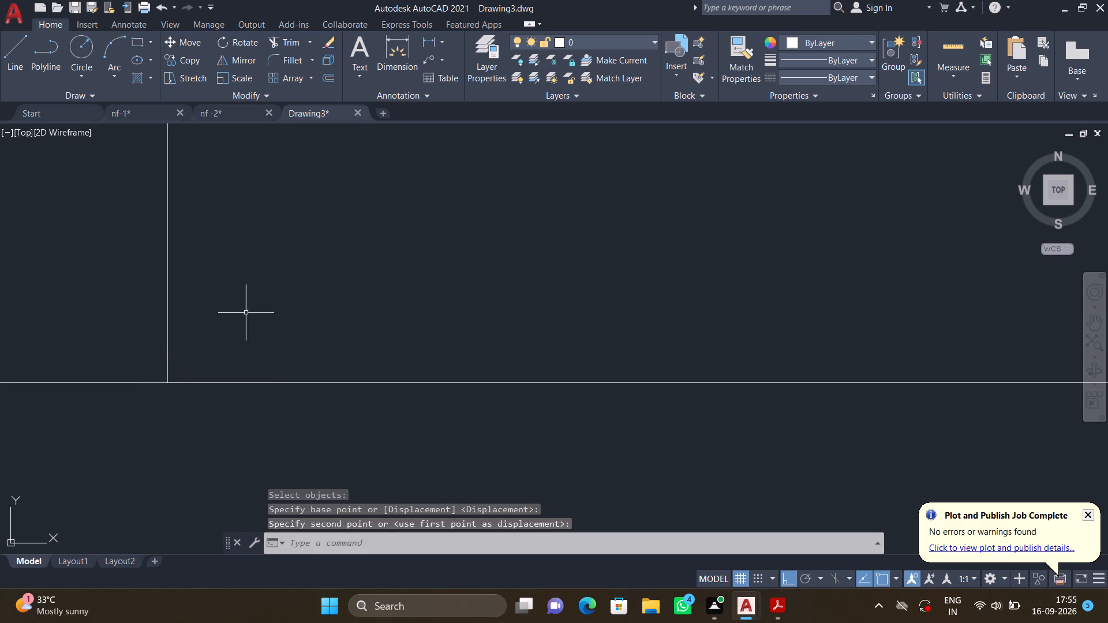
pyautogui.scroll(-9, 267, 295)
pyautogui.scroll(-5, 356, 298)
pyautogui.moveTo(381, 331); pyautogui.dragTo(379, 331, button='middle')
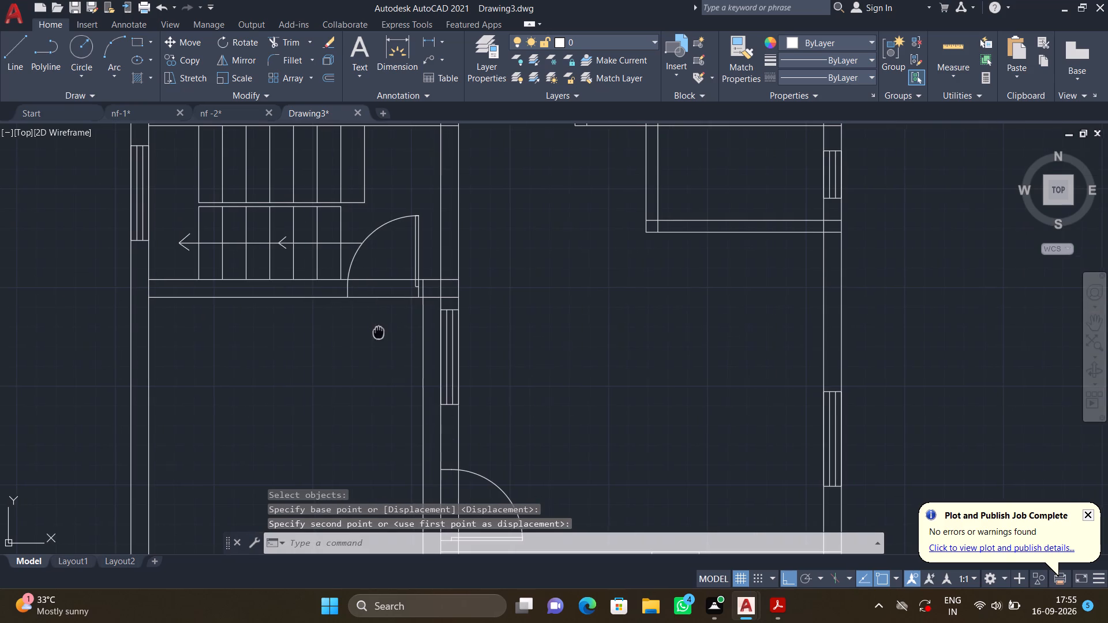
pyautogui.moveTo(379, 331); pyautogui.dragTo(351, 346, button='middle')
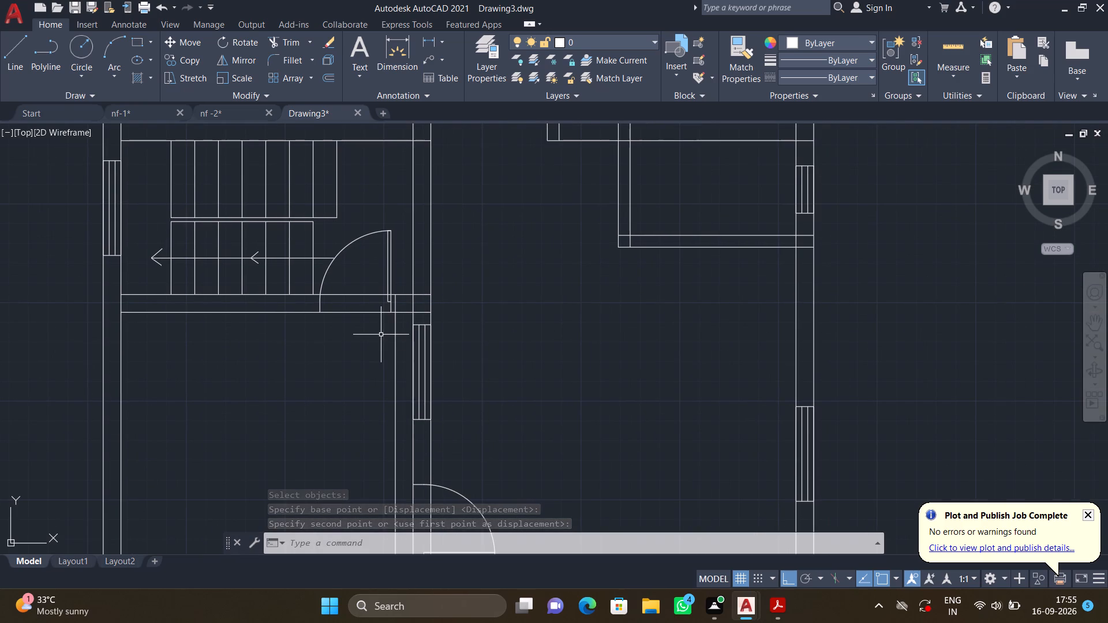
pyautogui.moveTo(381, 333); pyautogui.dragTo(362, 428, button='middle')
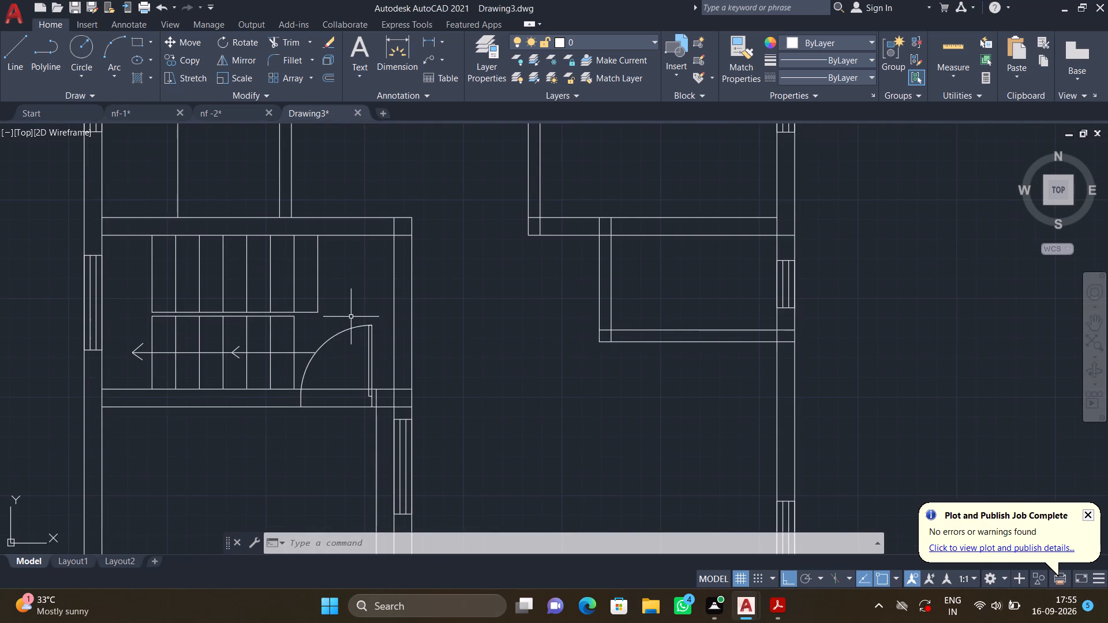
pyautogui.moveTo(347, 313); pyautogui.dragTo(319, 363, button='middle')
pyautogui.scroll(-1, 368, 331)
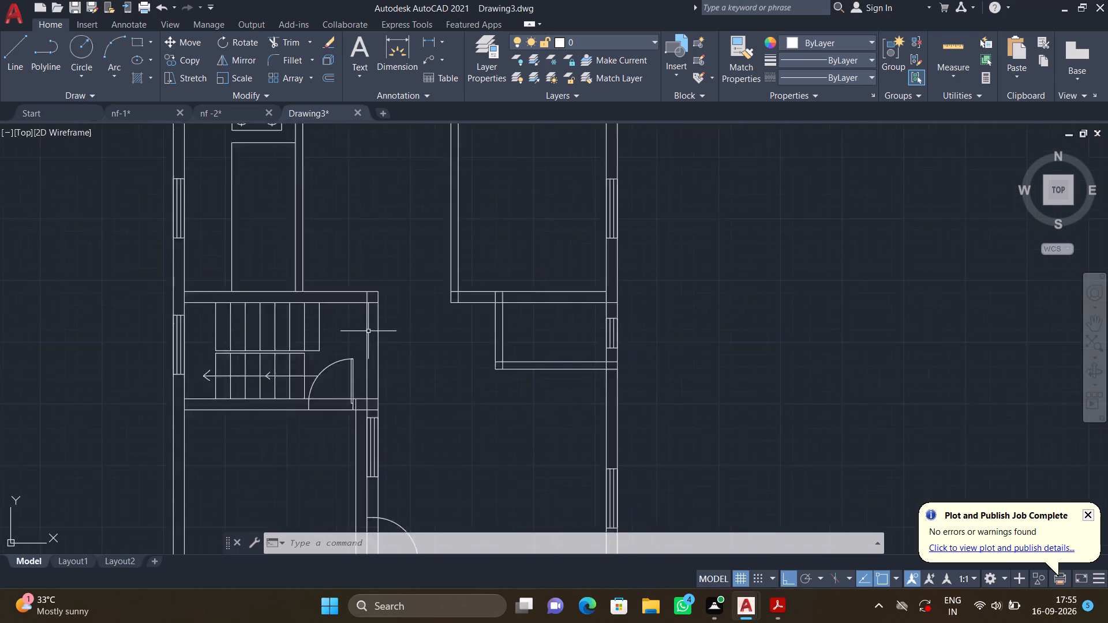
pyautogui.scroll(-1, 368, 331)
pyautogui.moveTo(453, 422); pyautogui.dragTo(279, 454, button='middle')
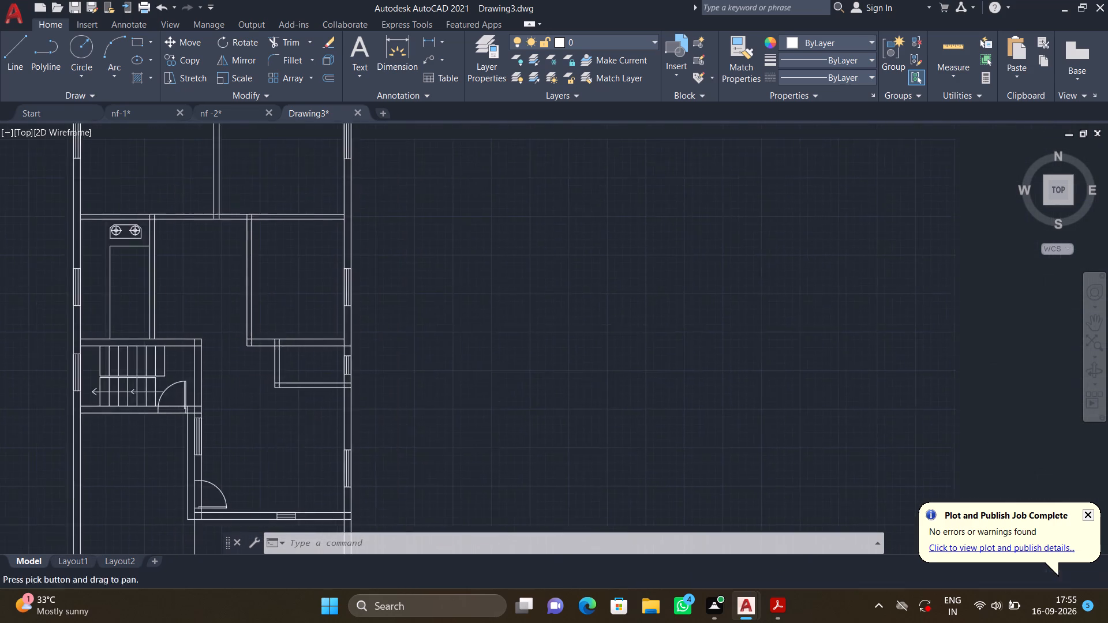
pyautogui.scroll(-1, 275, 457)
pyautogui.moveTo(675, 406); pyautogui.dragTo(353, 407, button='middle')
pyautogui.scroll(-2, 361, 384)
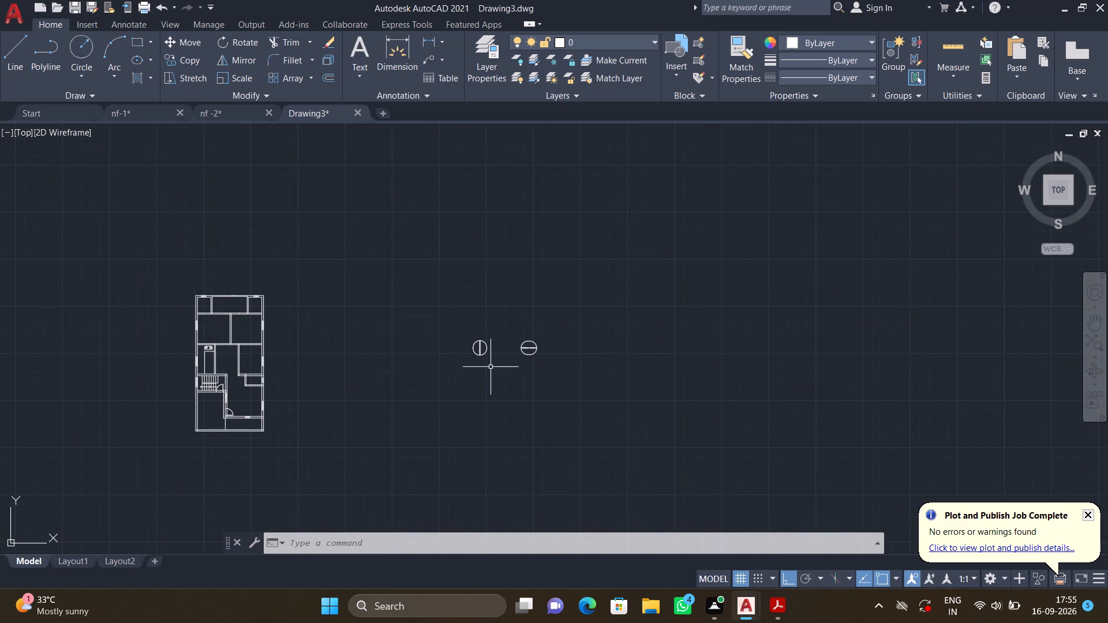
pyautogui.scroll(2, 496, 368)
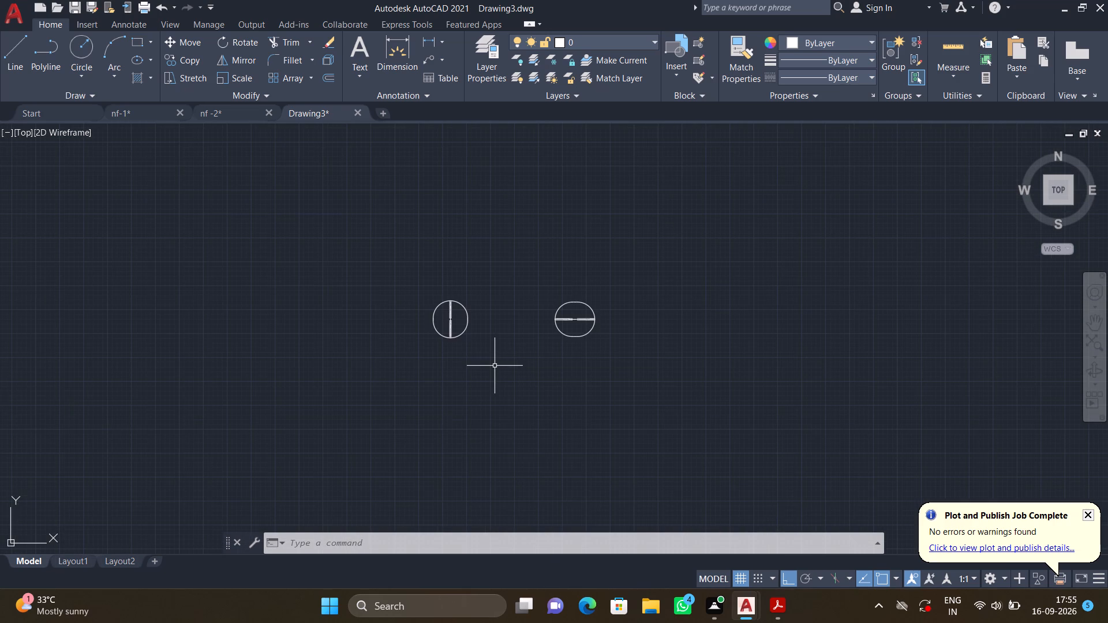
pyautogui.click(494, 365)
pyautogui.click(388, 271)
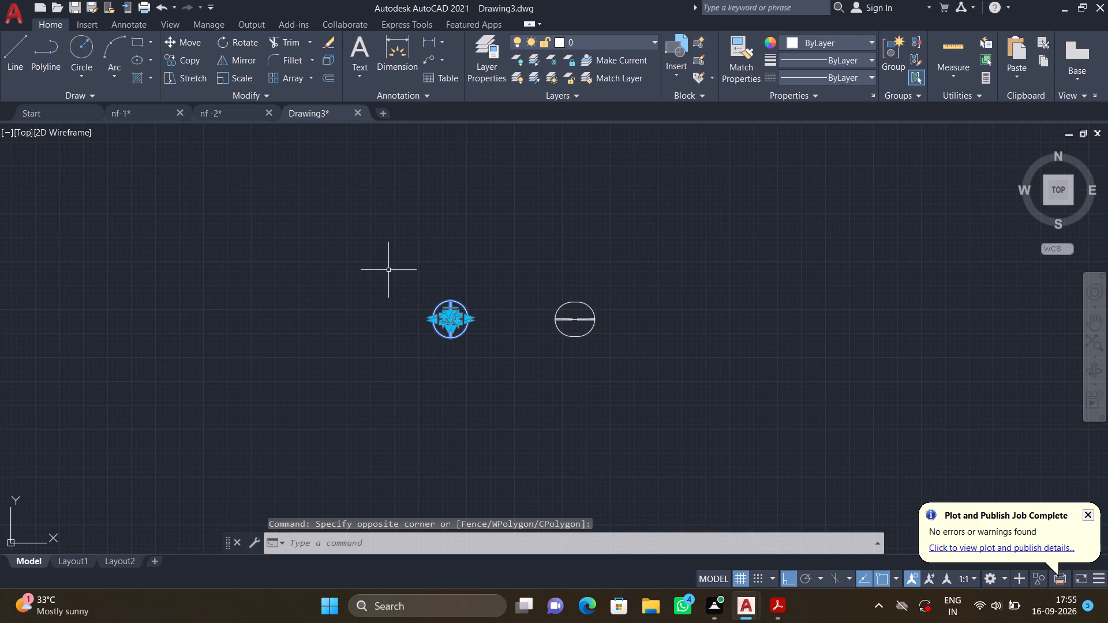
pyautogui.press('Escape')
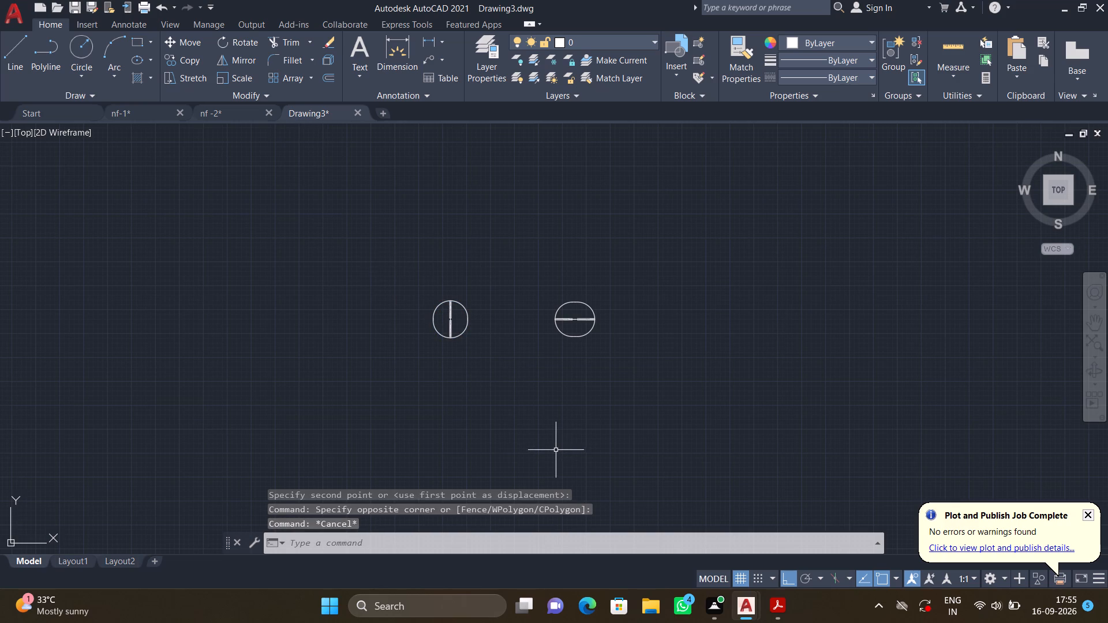
# Move the vertical-leaf four-door group about 70' horizontally left, closer to the floor plan.
pyautogui.press('m')
pyautogui.press('Return')
pyautogui.click(512, 370)
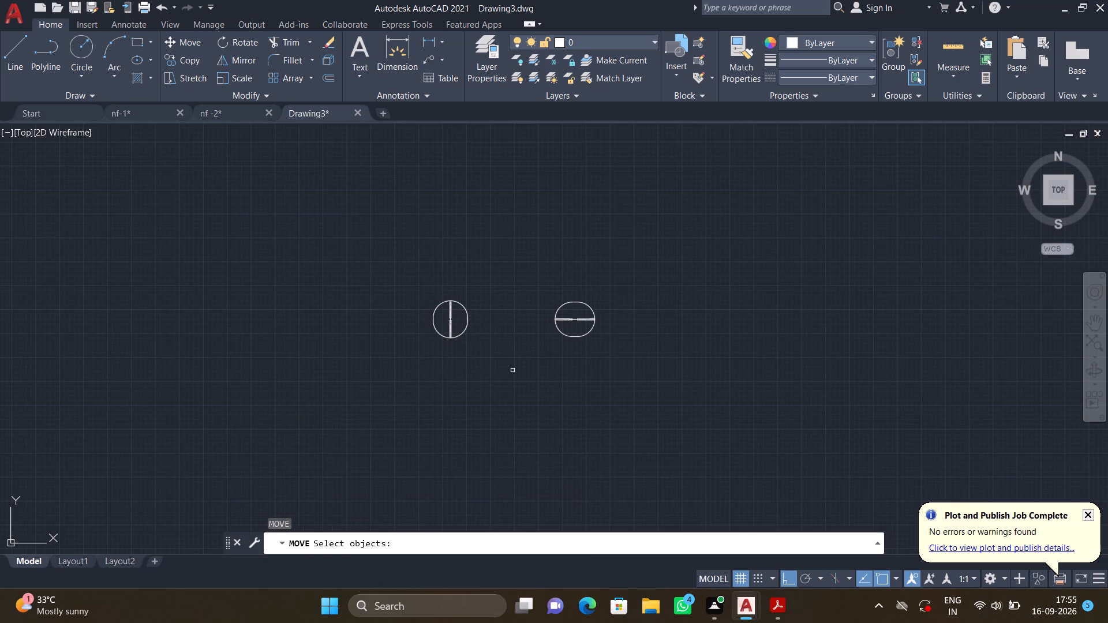
pyautogui.click(394, 282)
pyautogui.press('Return')
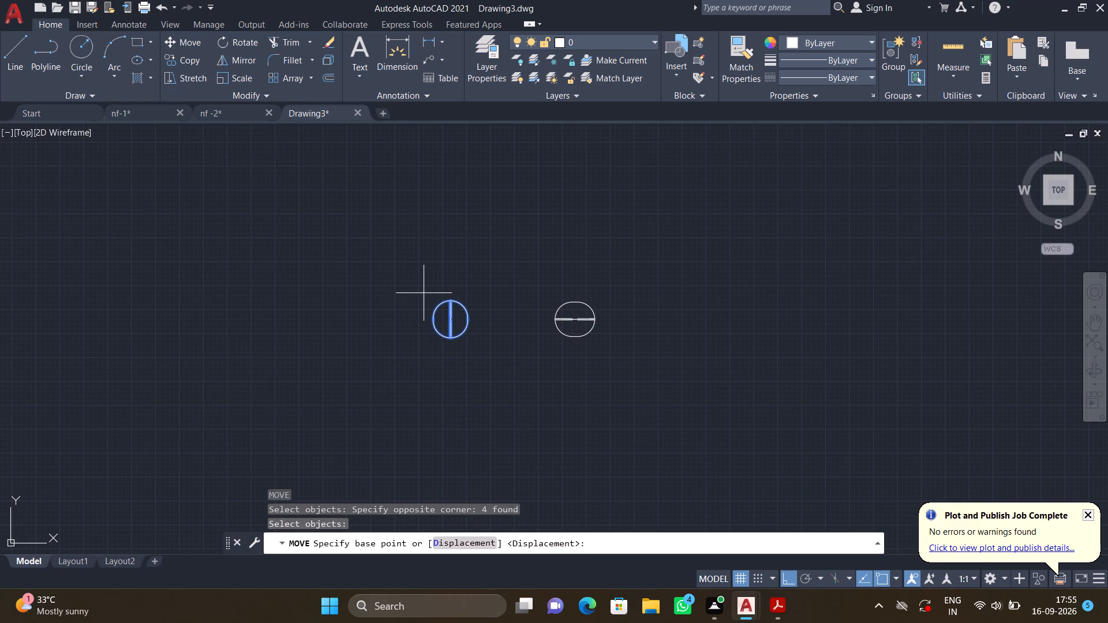
pyautogui.click(437, 308)
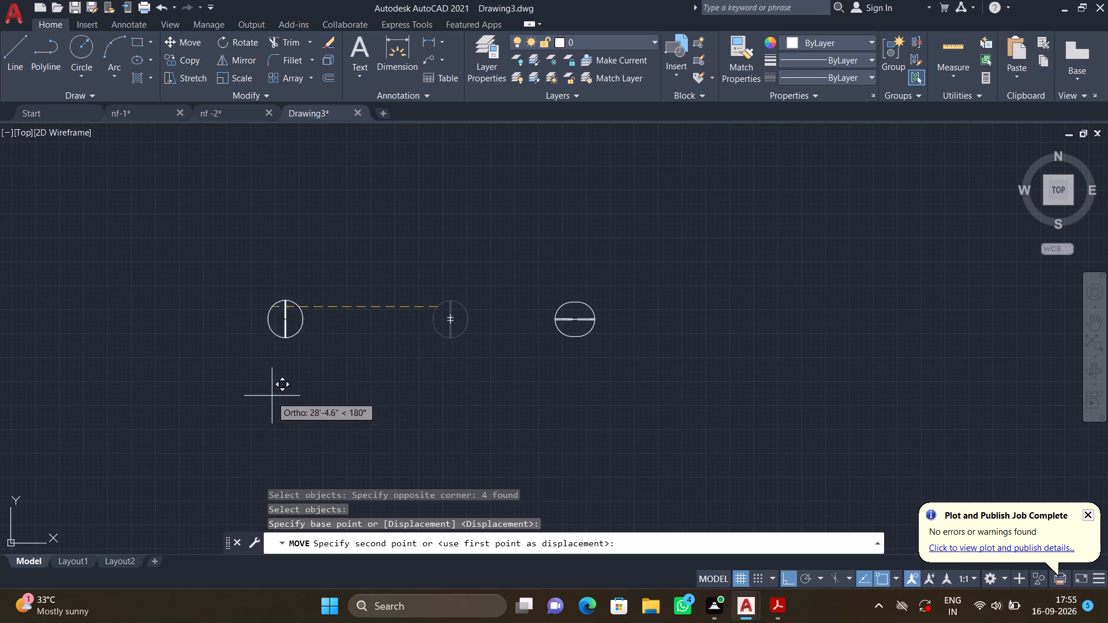
pyautogui.moveTo(137, 431); pyautogui.dragTo(284, 295, button='middle')
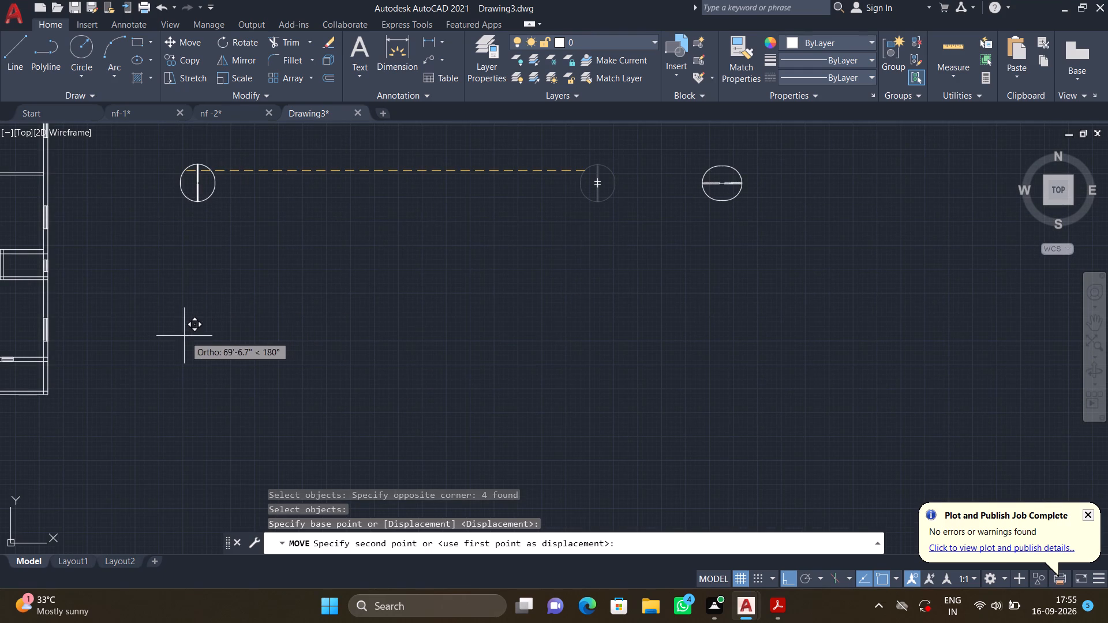
pyautogui.click(181, 333)
# With Ortho off, move the horizontal-leaf four-door group beside the floor plan, directly below the vertical-leaf group.
pyautogui.press('space')
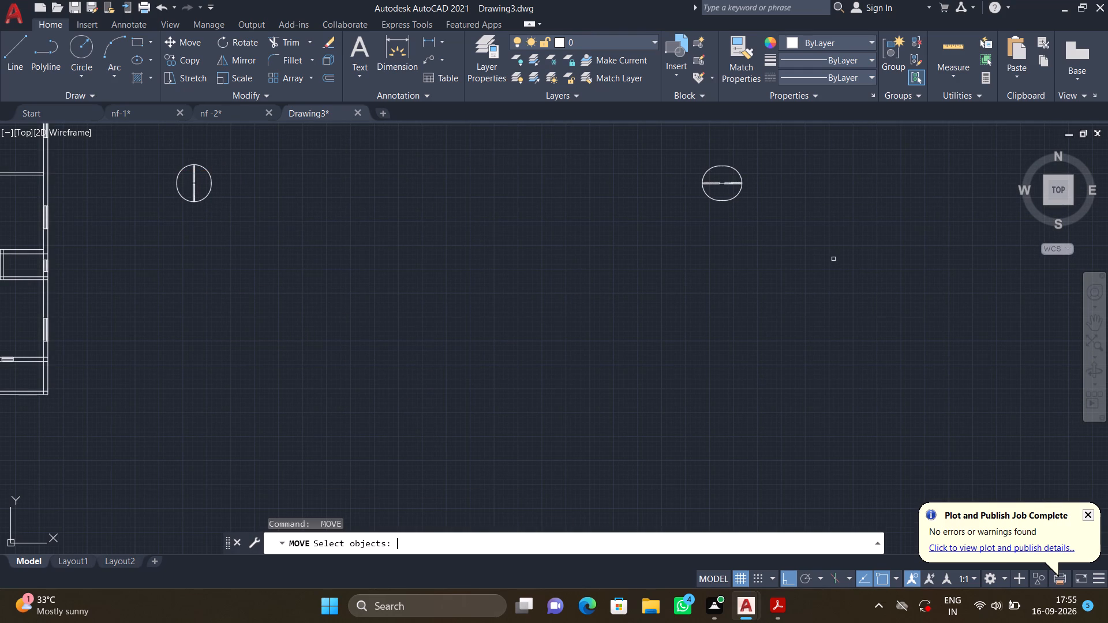
pyautogui.click(790, 229)
pyautogui.click(656, 147)
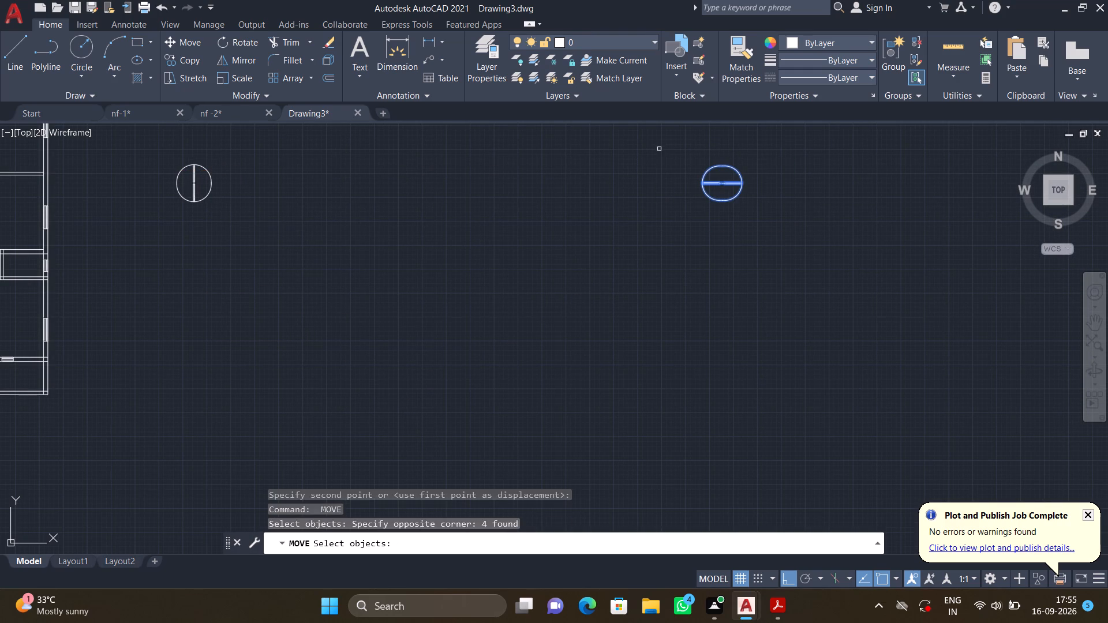
pyautogui.press('Return')
pyautogui.click(703, 182)
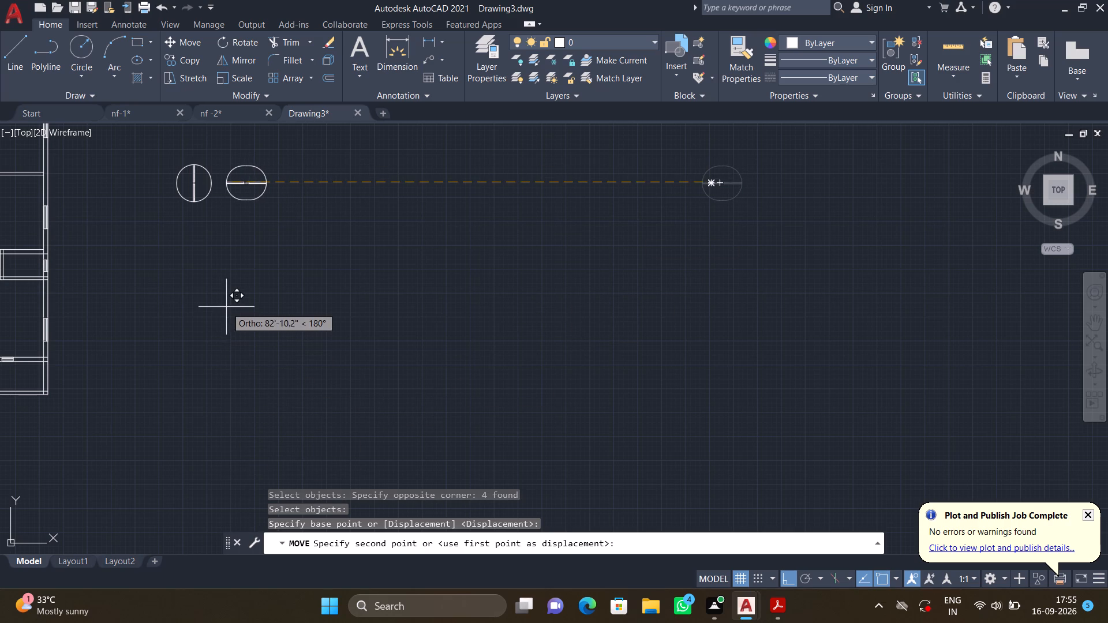
pyautogui.press('F8')
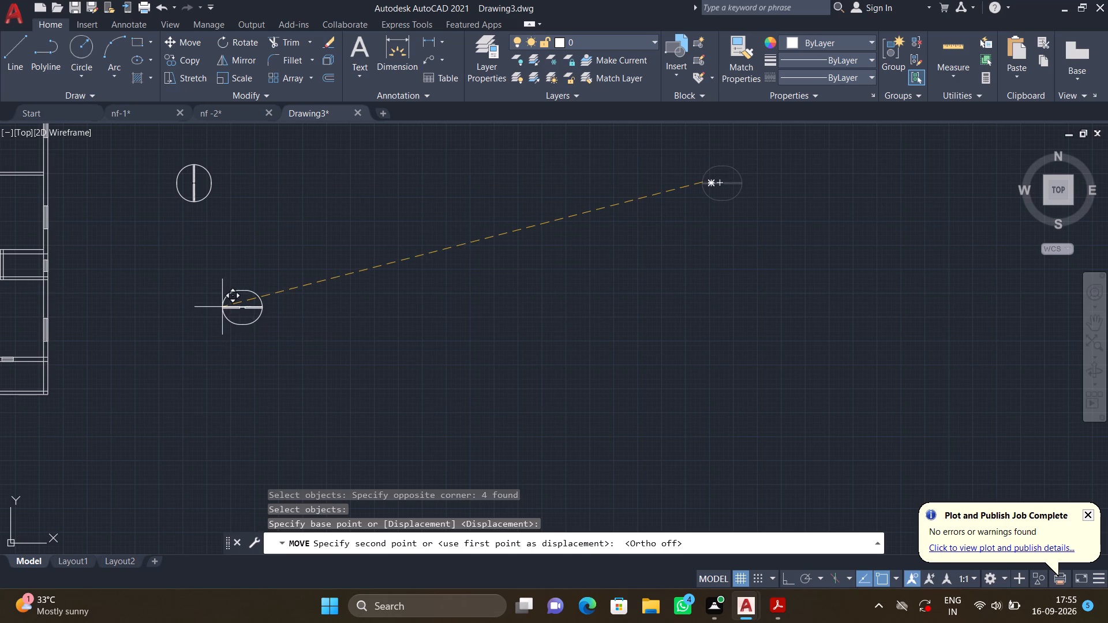
pyautogui.click(170, 295)
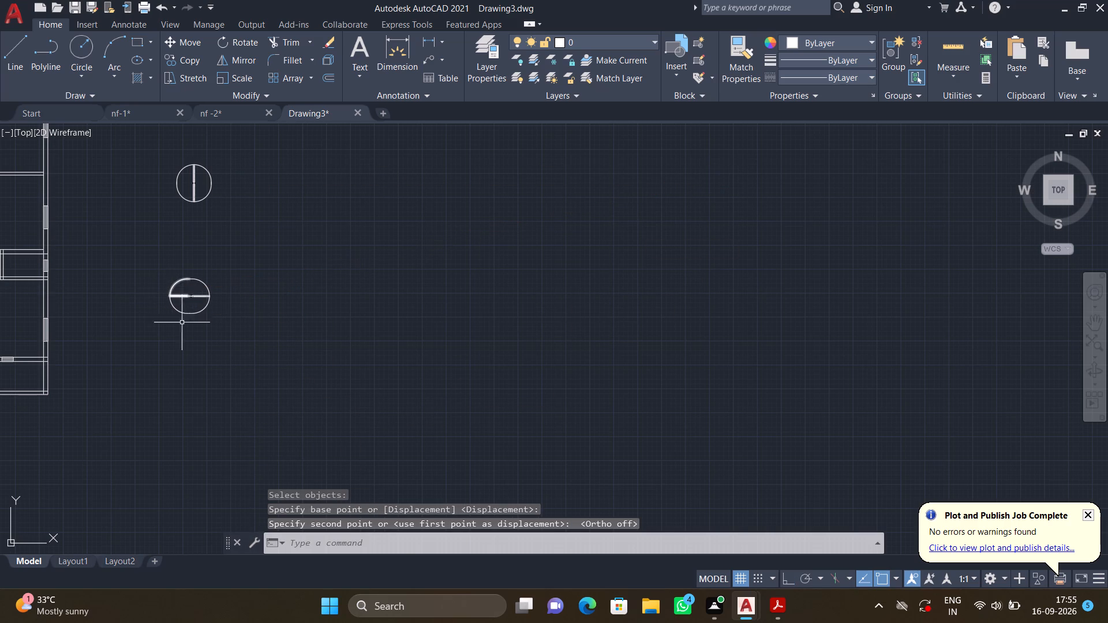
# Copy the upper-left door of the vertical-leaf group from its hinge-side midpoint into the wall above the staircase, near its inner end.
pyautogui.scroll(-2, 229, 351)
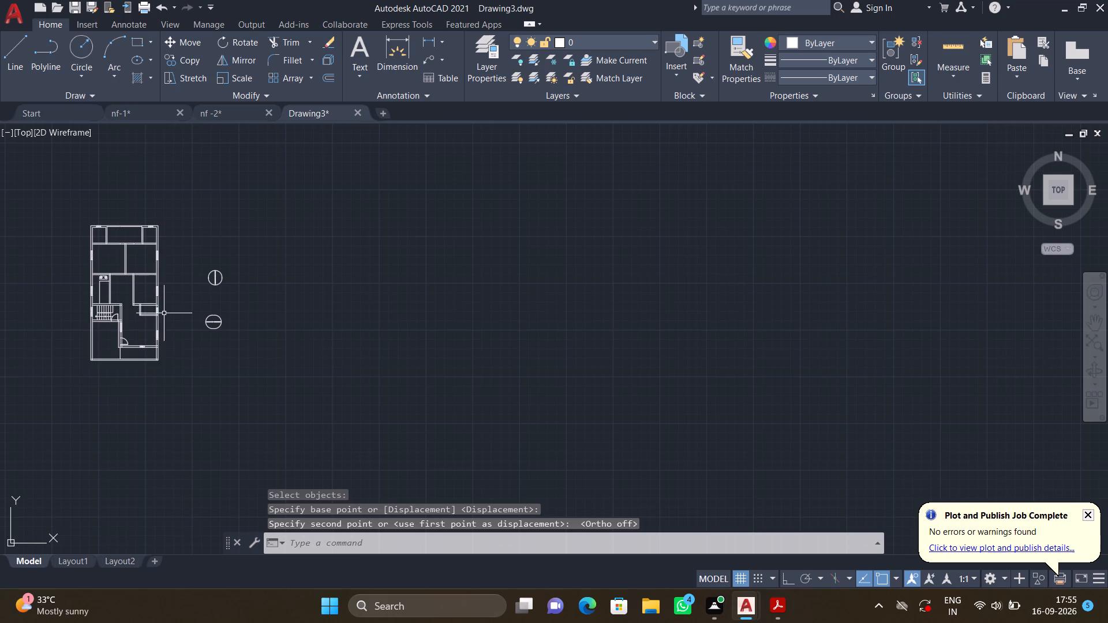
pyautogui.moveTo(155, 327); pyautogui.dragTo(214, 254, button='middle')
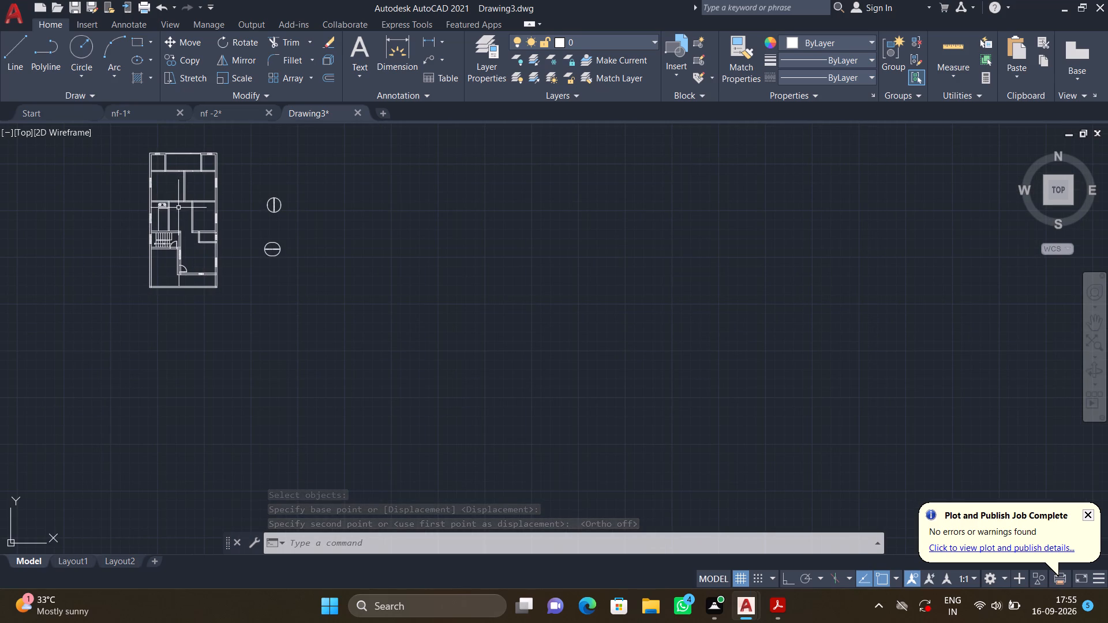
pyautogui.scroll(4, 272, 201)
pyautogui.scroll(-2, 283, 211)
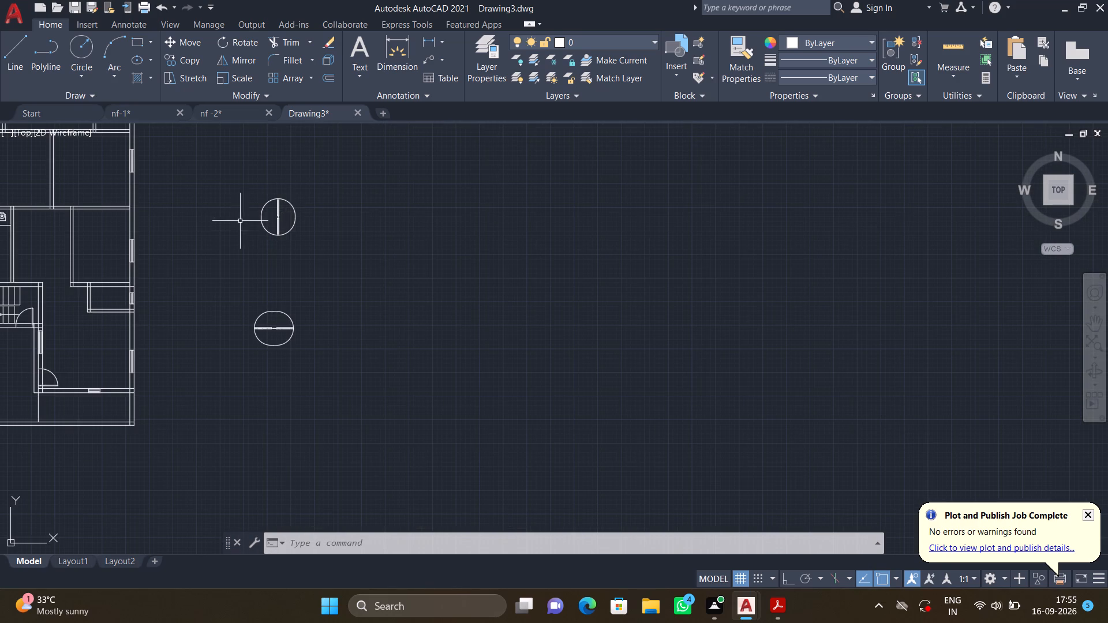
pyautogui.scroll(3, 265, 194)
pyautogui.press('c')
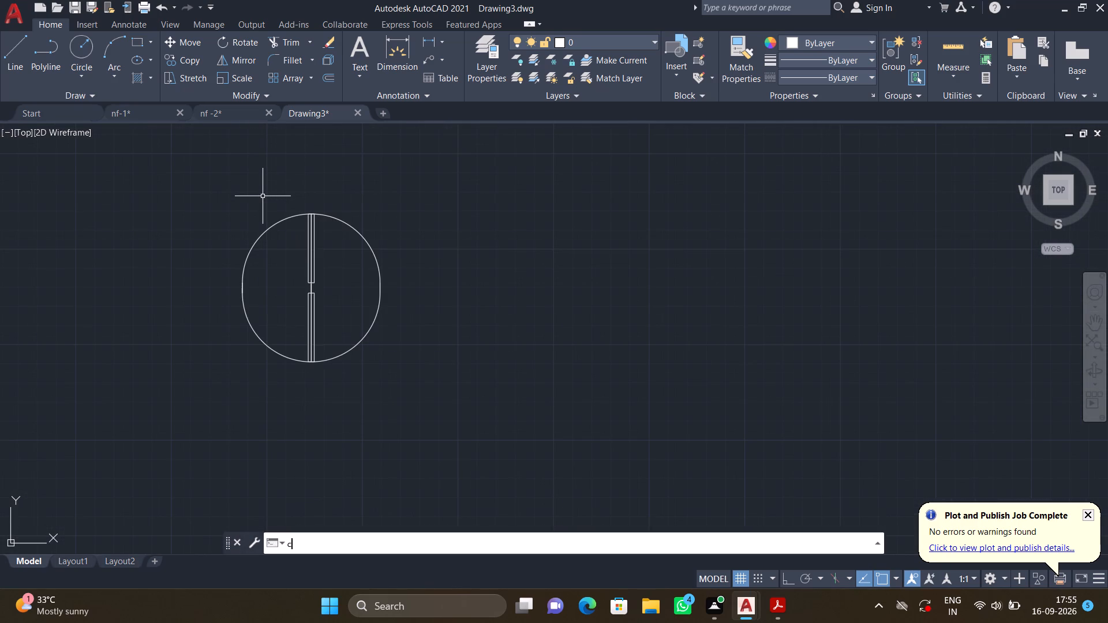
pyautogui.press('o')
pyautogui.press('Return')
pyautogui.click(278, 222)
pyautogui.press('Return')
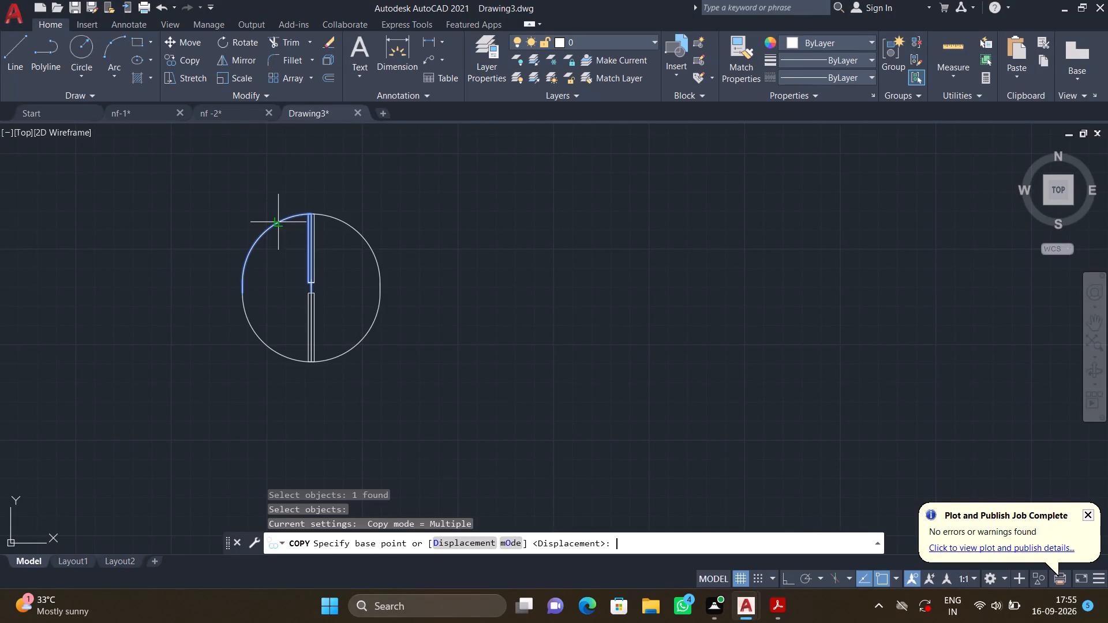
pyautogui.click(312, 288)
pyautogui.scroll(-4, 160, 305)
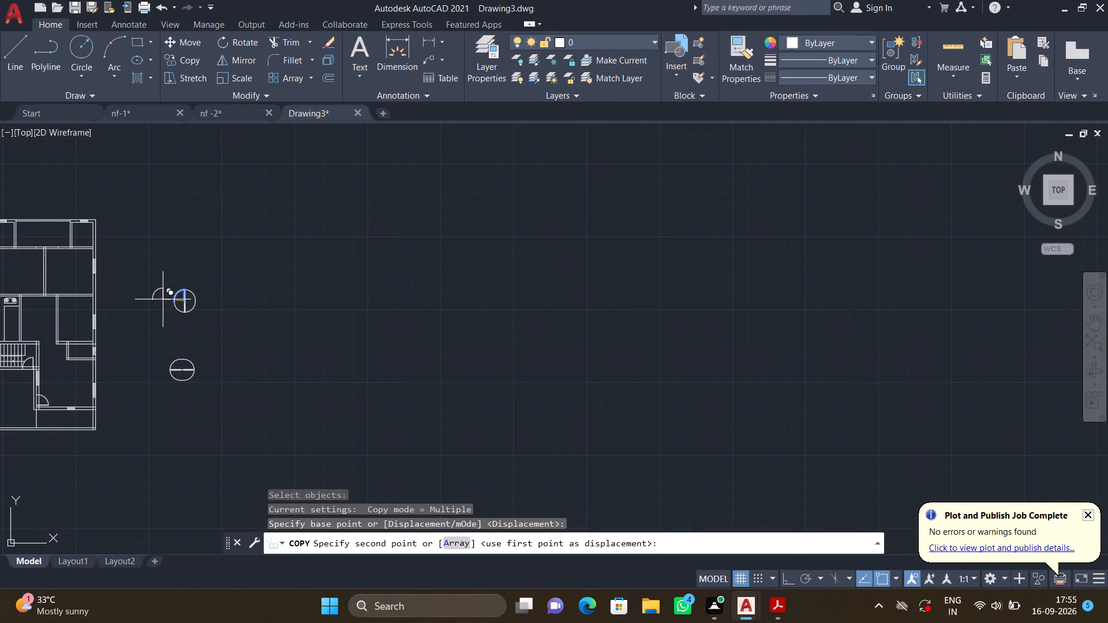
pyautogui.moveTo(121, 364); pyautogui.dragTo(267, 296, button='middle')
pyautogui.scroll(4, 176, 259)
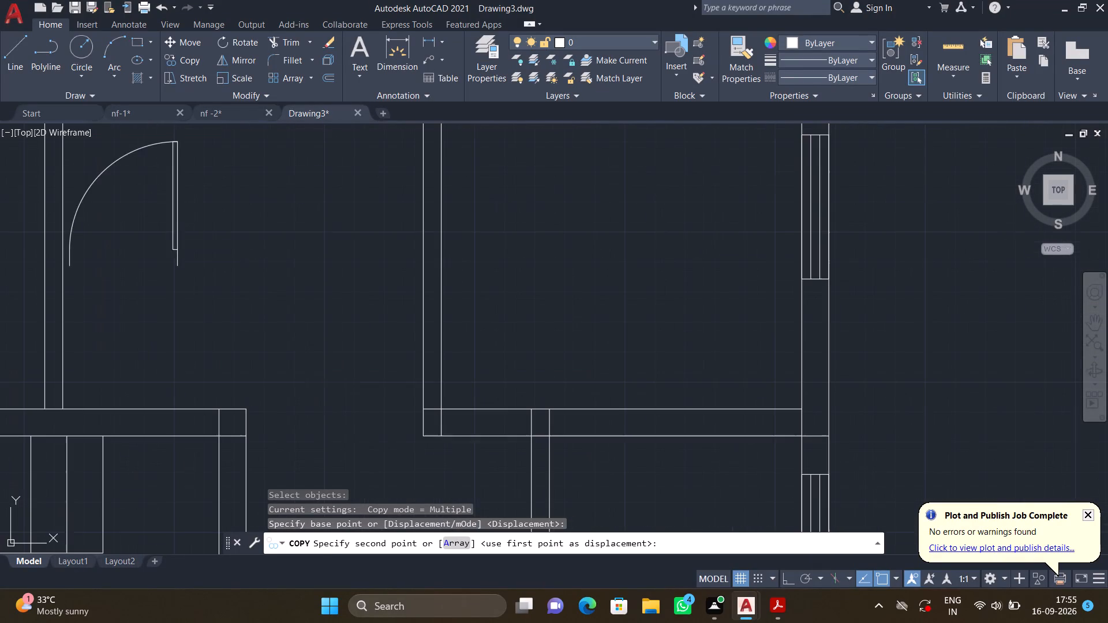
pyautogui.scroll(1, 177, 258)
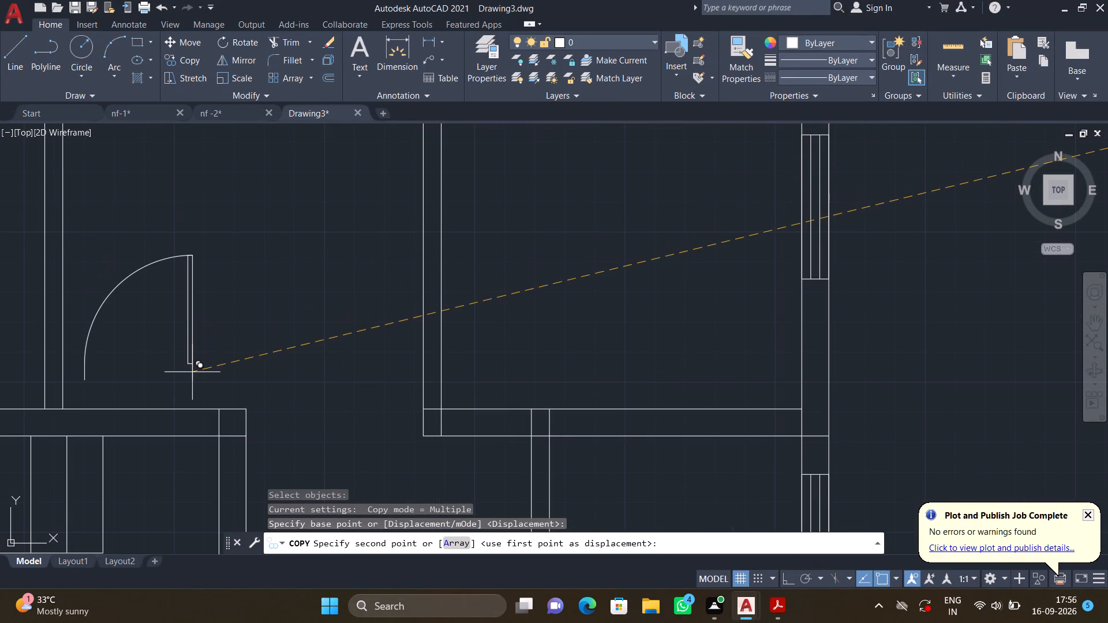
pyautogui.scroll(-1, 199, 384)
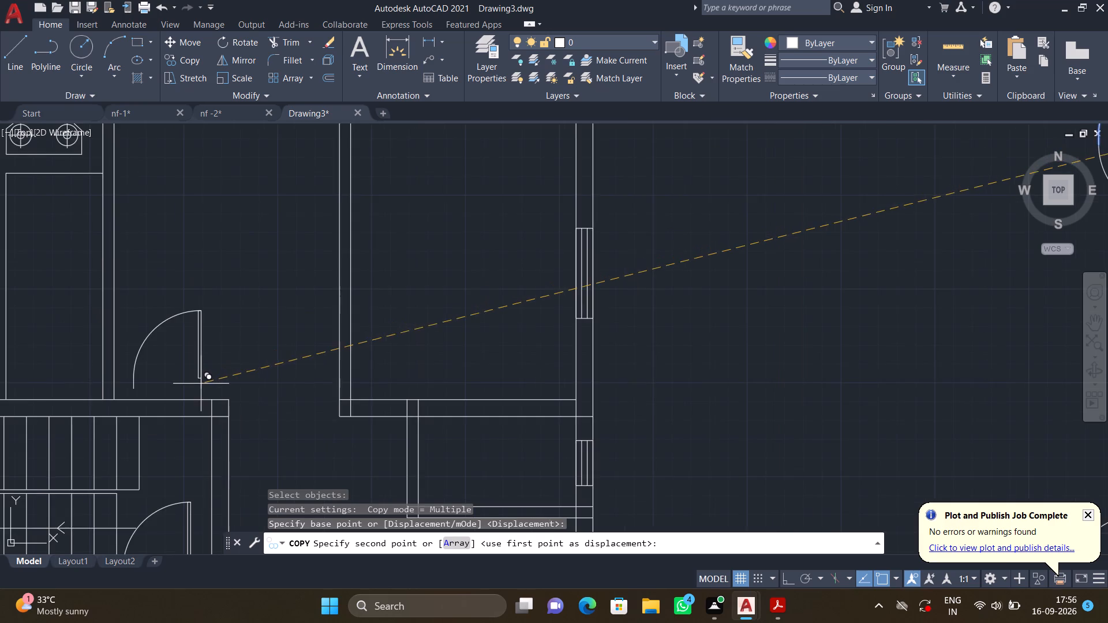
pyautogui.scroll(-1, 205, 394)
pyautogui.scroll(2, 204, 401)
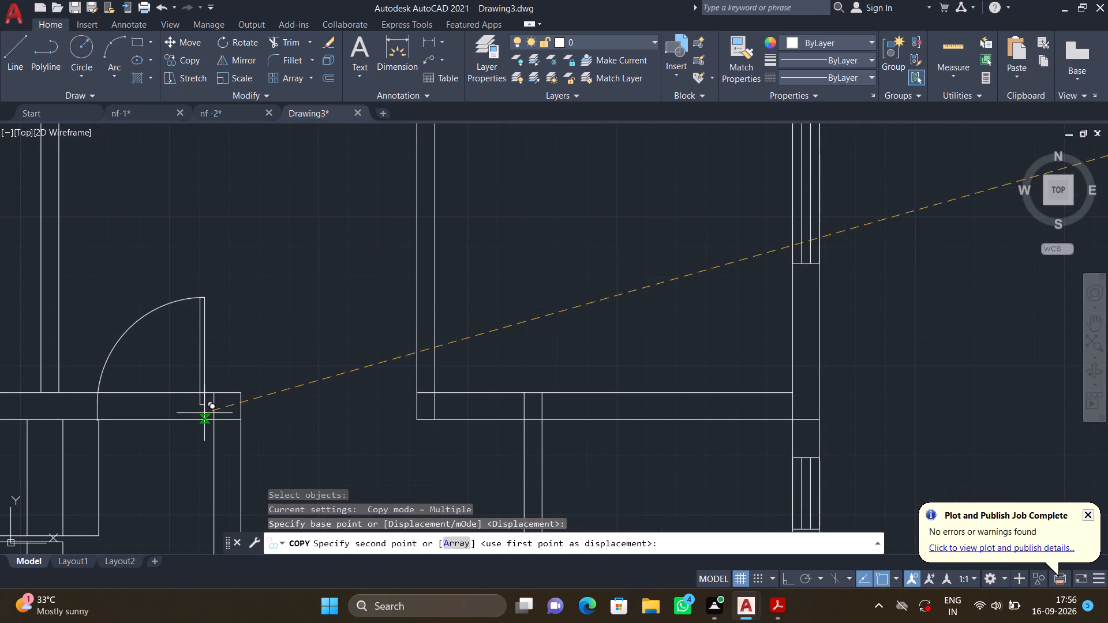
pyautogui.scroll(2, 203, 412)
pyautogui.scroll(-1, 203, 412)
pyautogui.moveTo(204, 409); pyautogui.dragTo(272, 310, button='middle')
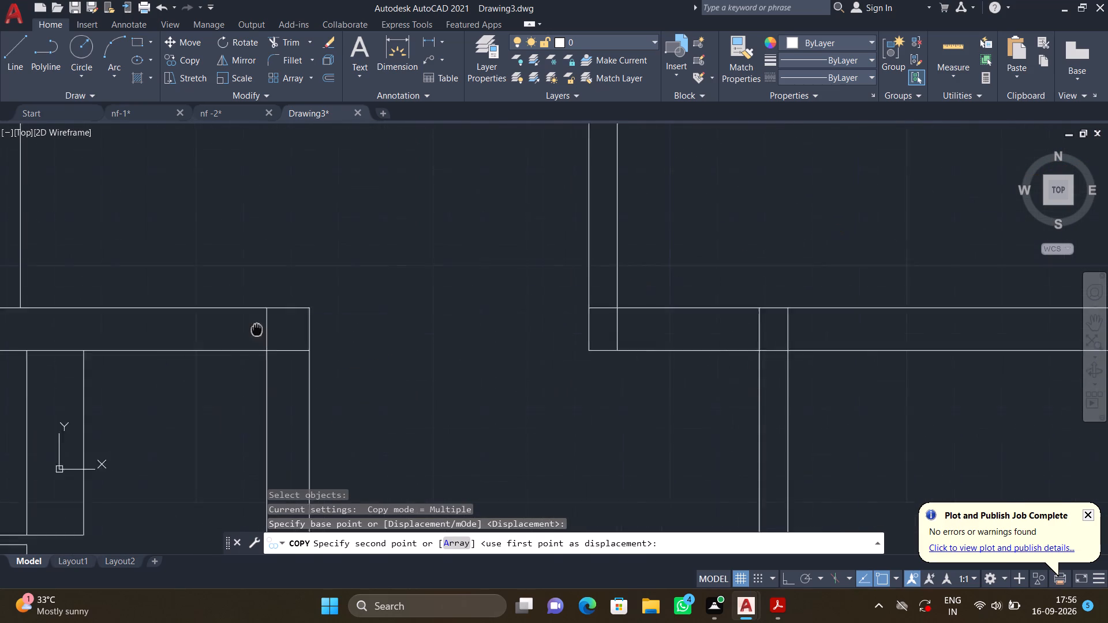
pyautogui.moveTo(272, 310); pyautogui.dragTo(339, 253, button='middle')
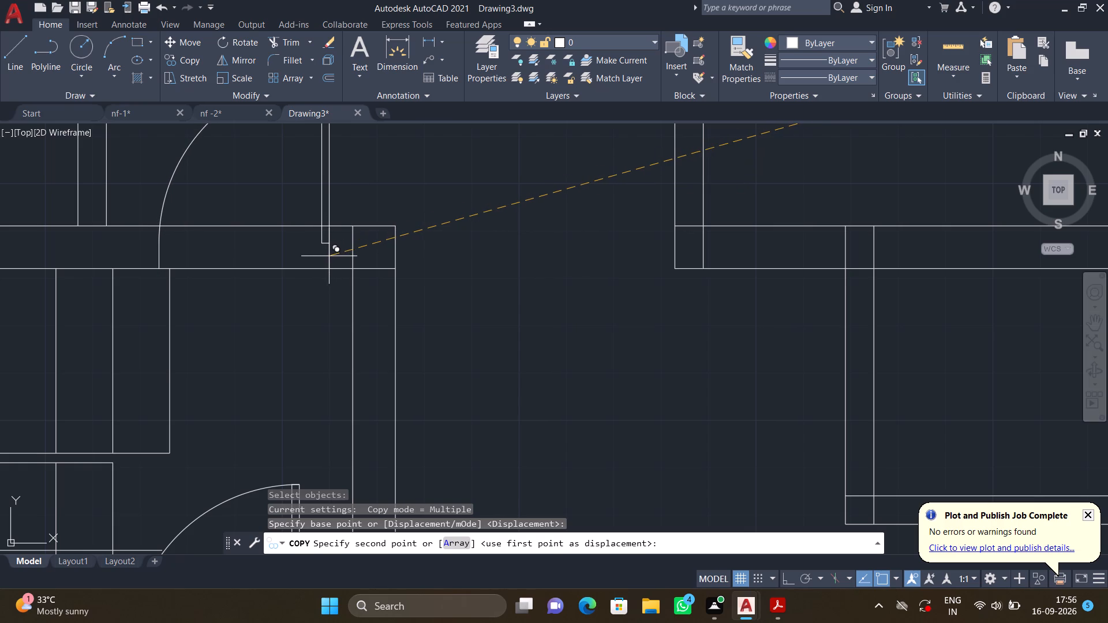
pyautogui.click(328, 256)
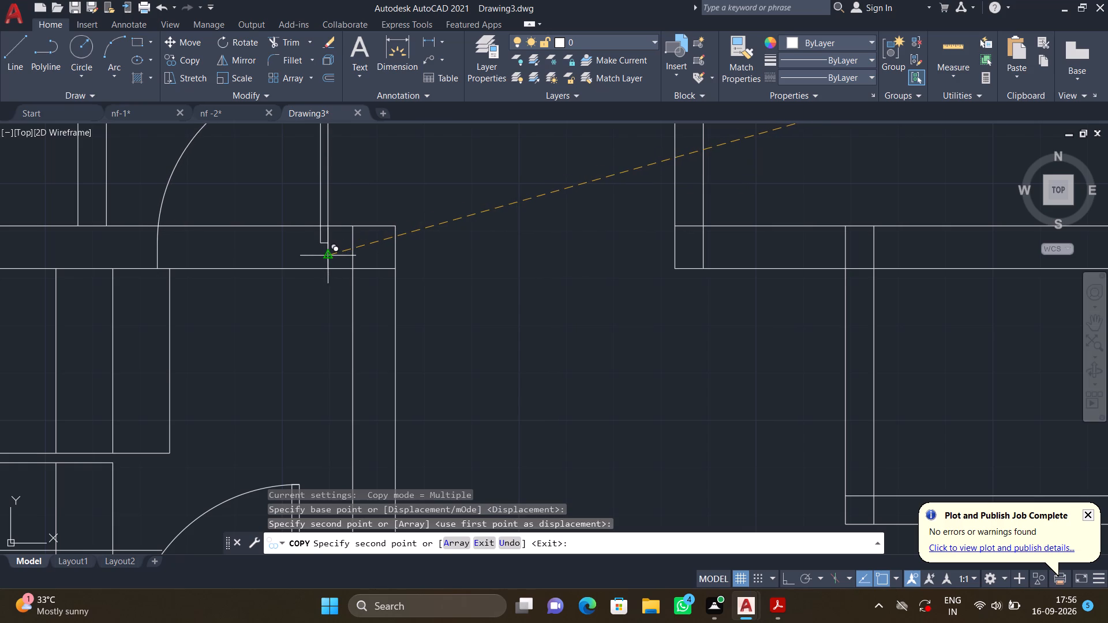
pyautogui.press('Return')
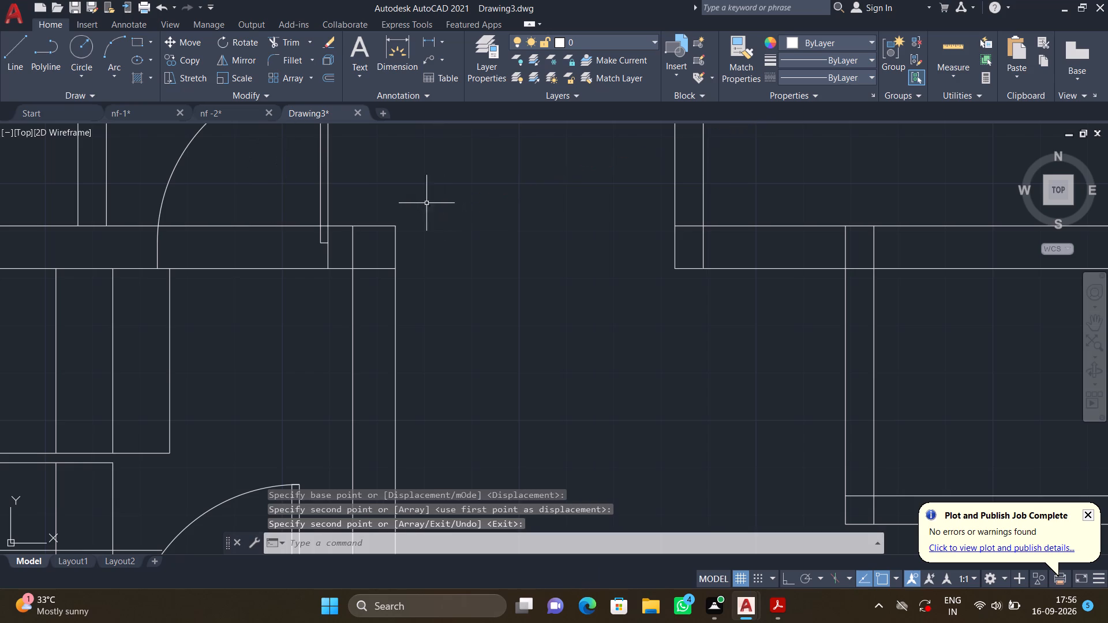
# With Ortho on, move the door copied above the staircase vertically down so its endpoint meets the wall's lower face.
pyautogui.scroll(5, 154, 264)
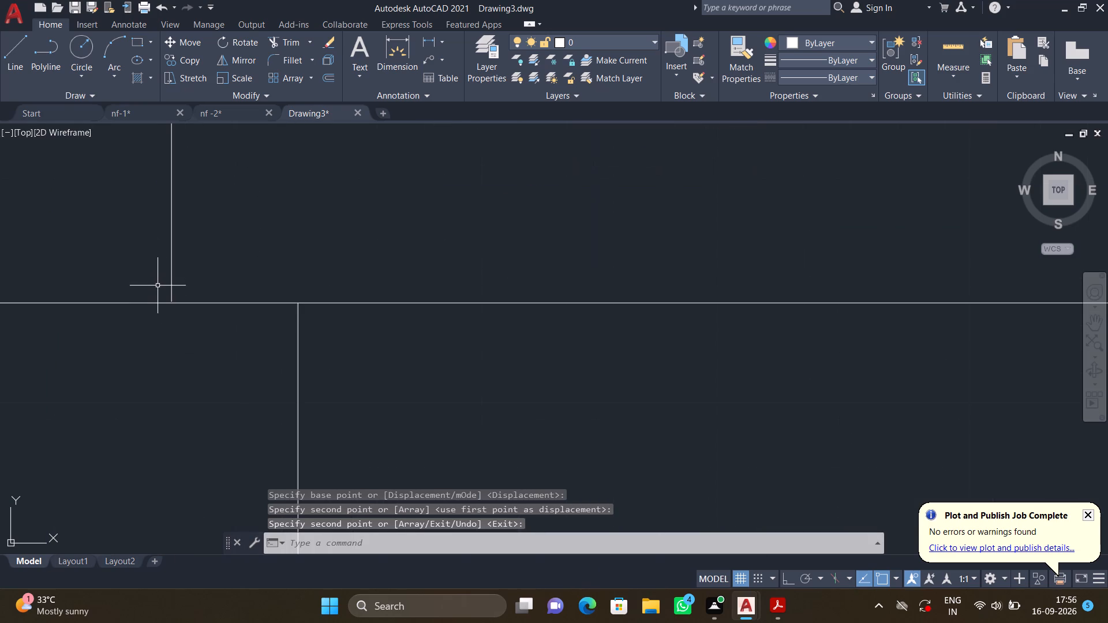
pyautogui.scroll(6, 161, 291)
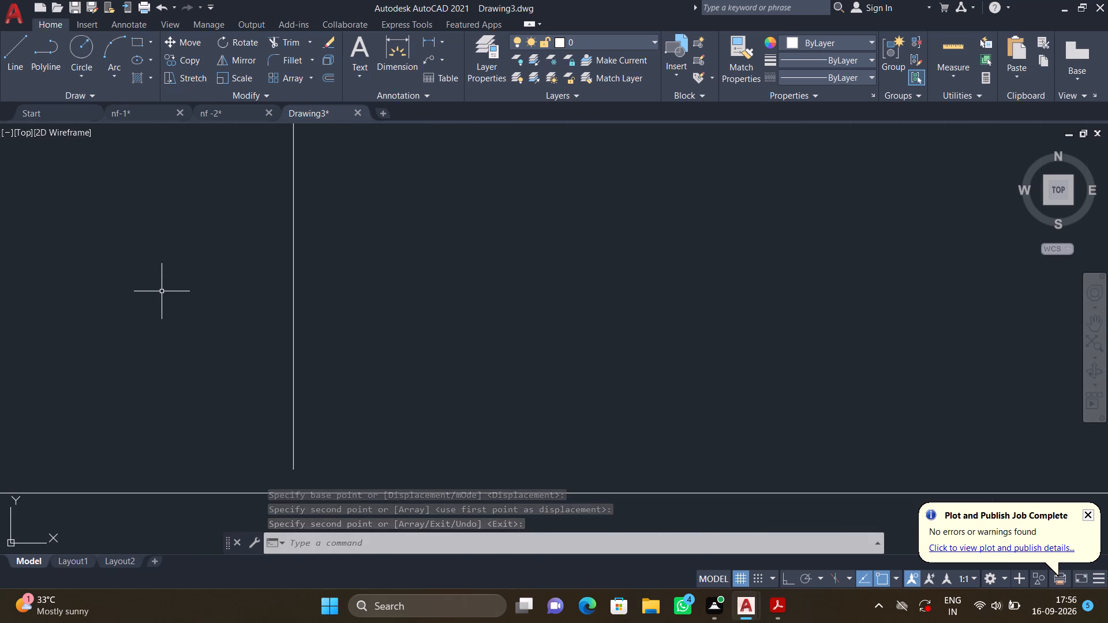
pyautogui.press('F8')
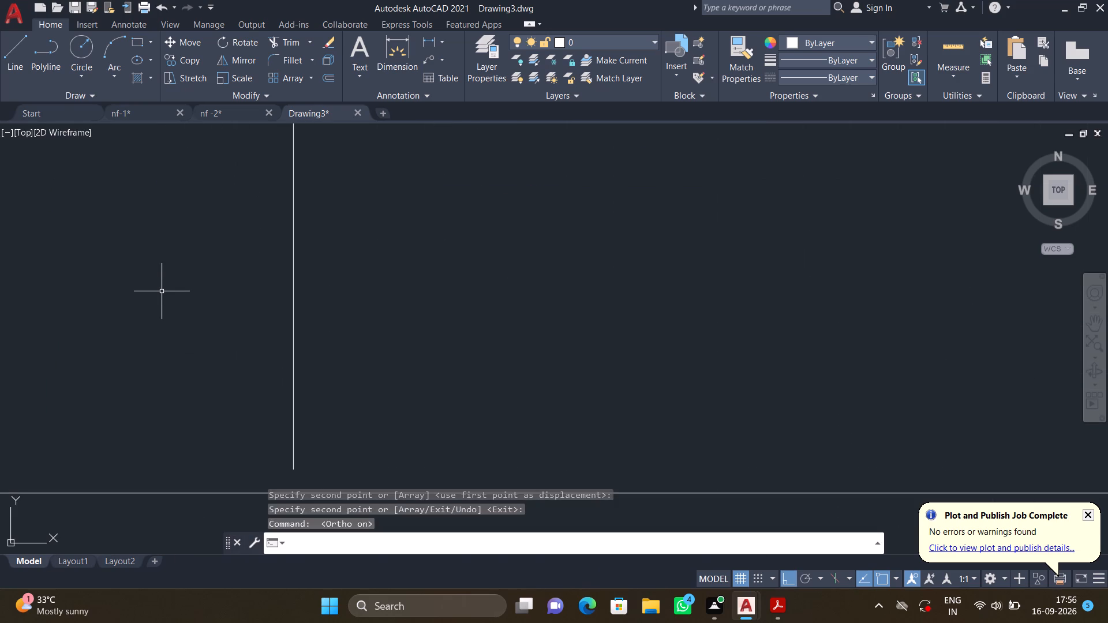
pyautogui.press('m')
pyautogui.press('Return')
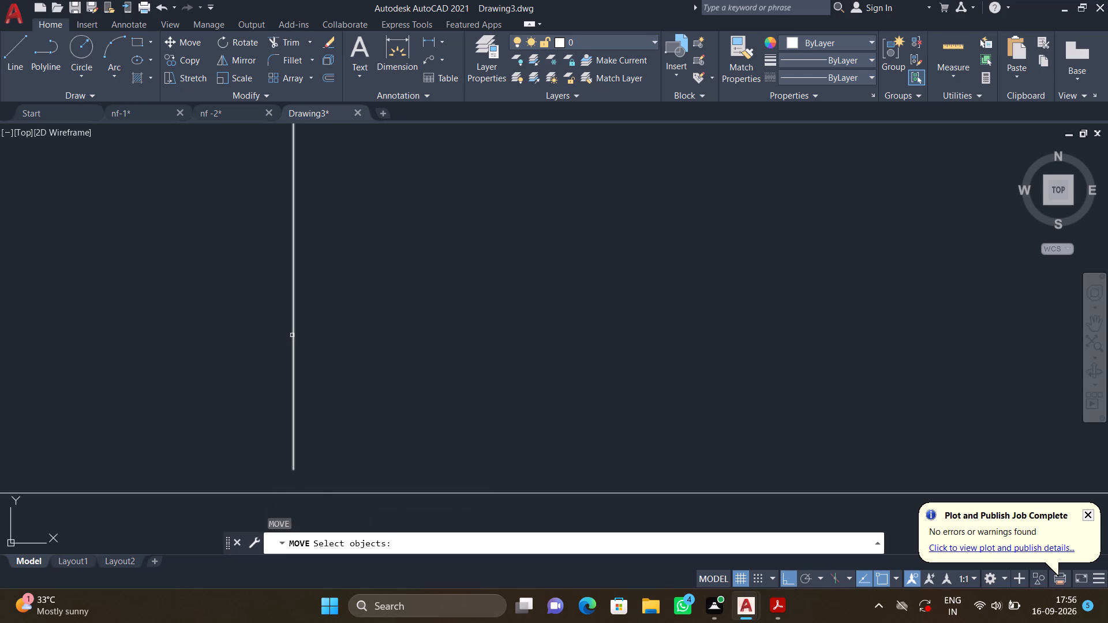
pyautogui.click(292, 335)
pyautogui.press('Return')
pyautogui.moveTo(294, 439); pyautogui.dragTo(289, 420, button='middle')
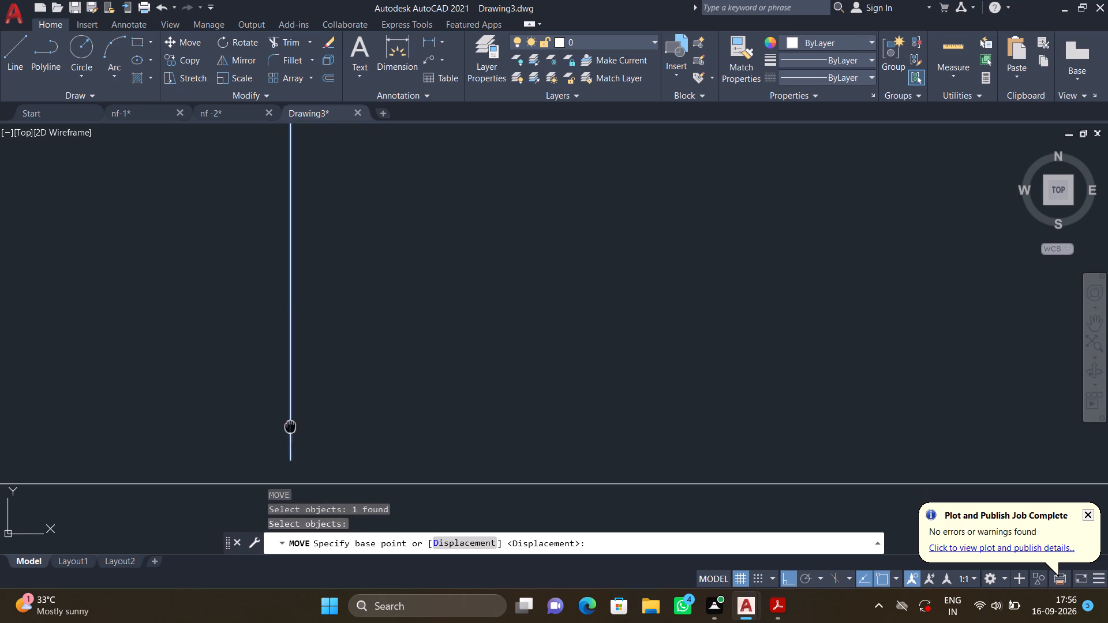
pyautogui.moveTo(289, 420); pyautogui.dragTo(253, 285, button='middle')
pyautogui.scroll(4, 250, 320)
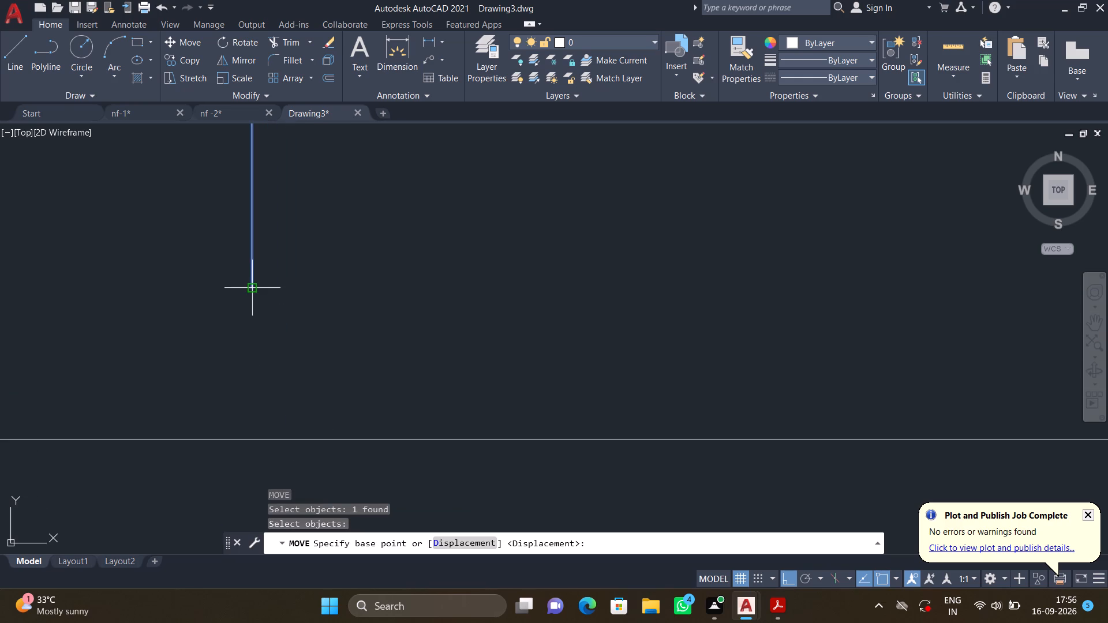
pyautogui.click(249, 286)
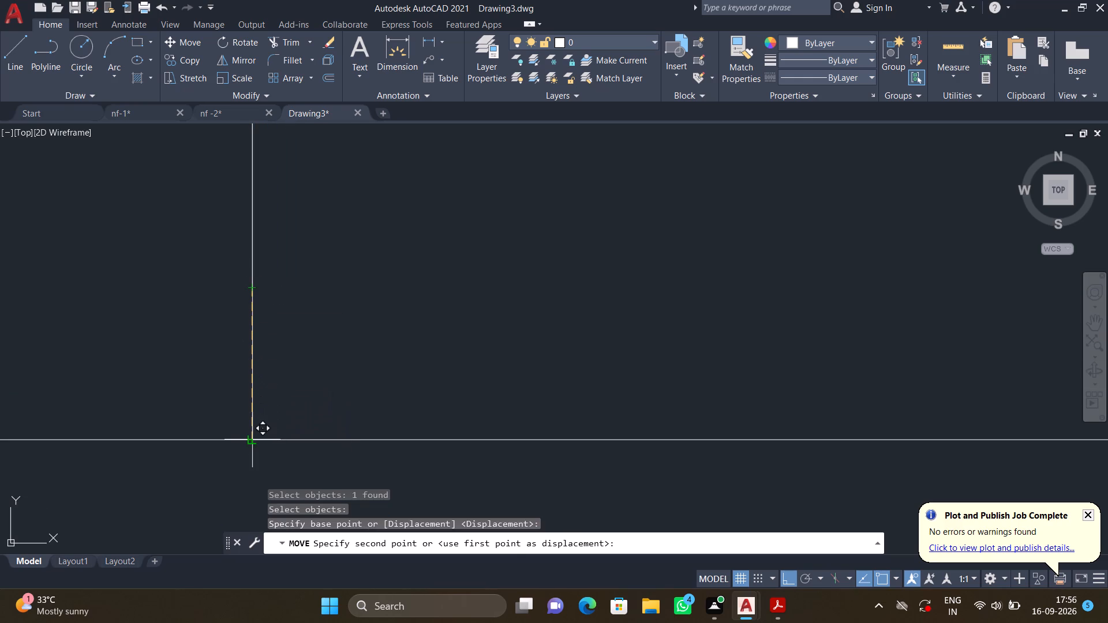
pyautogui.click(250, 439)
# With Ortho off, copy the vertical-leaf group's upper-left door from its leaf's lower corner onto the cross wall above the kitchen, just left of the partition.
pyautogui.scroll(-13, 355, 344)
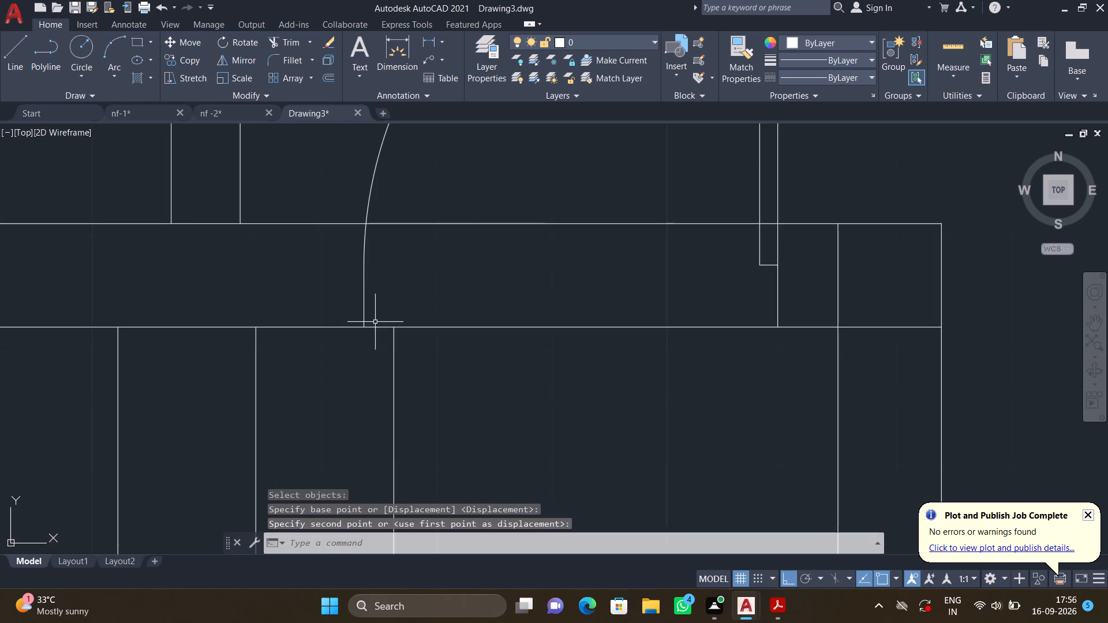
pyautogui.scroll(-4, 388, 325)
pyautogui.moveTo(421, 346); pyautogui.dragTo(286, 400, button='middle')
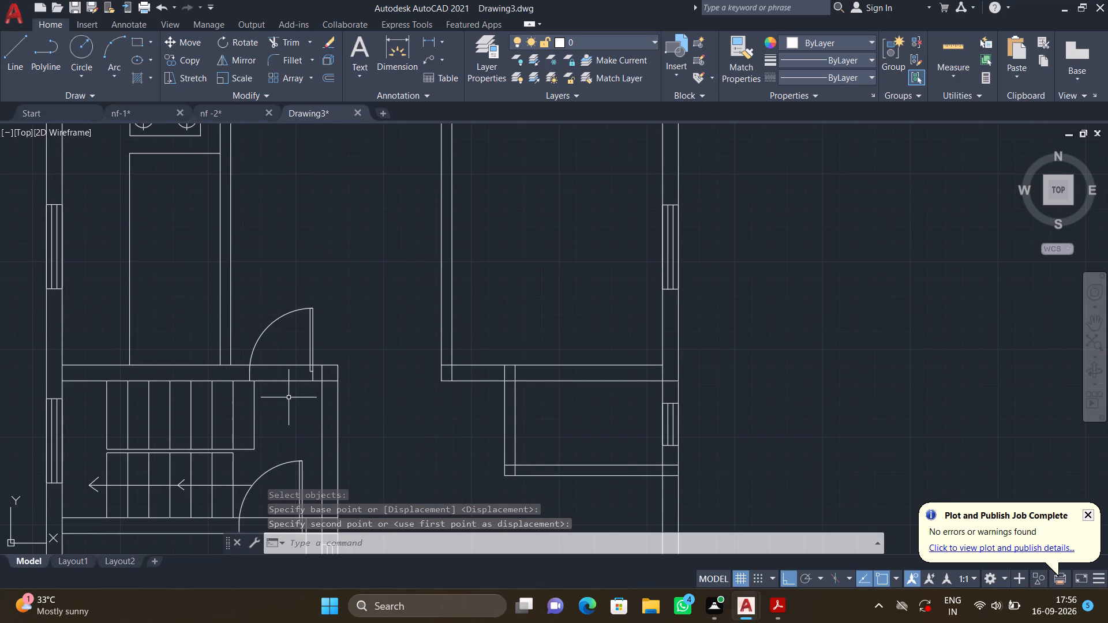
pyautogui.scroll(-1, 326, 356)
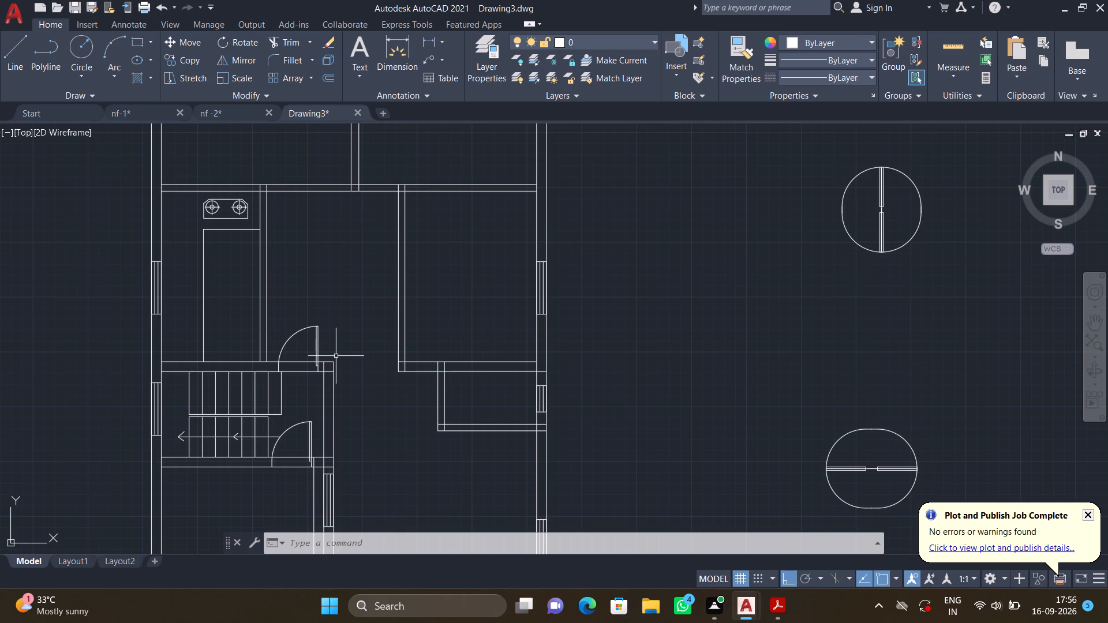
pyautogui.moveTo(335, 355); pyautogui.dragTo(247, 463, button='middle')
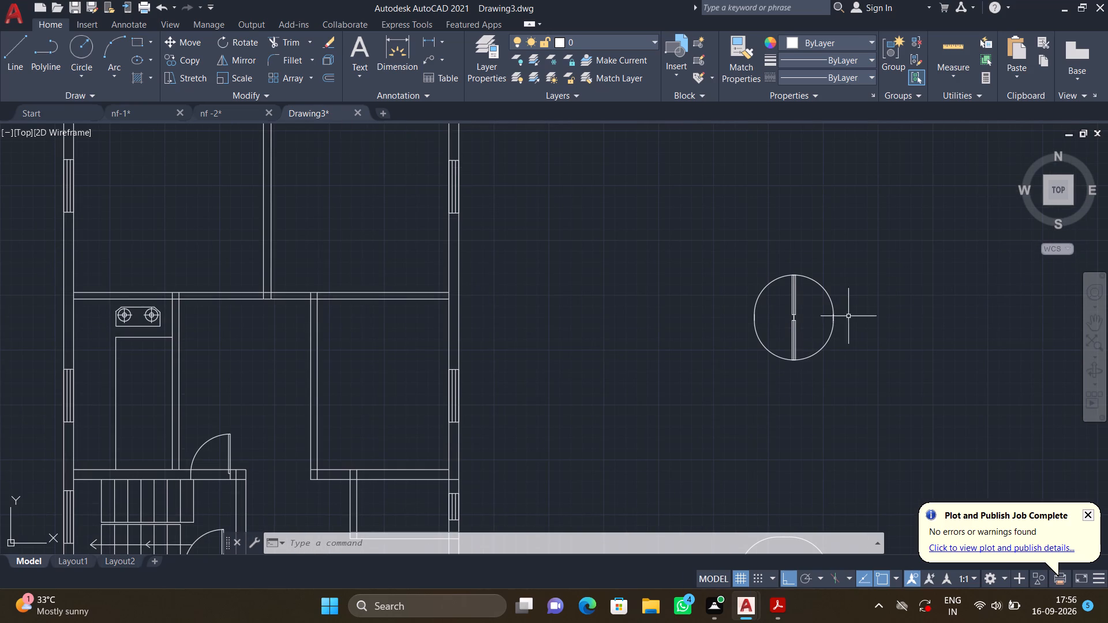
pyautogui.write('co')
pyautogui.press("'")
pyautogui.press('BackSpace')
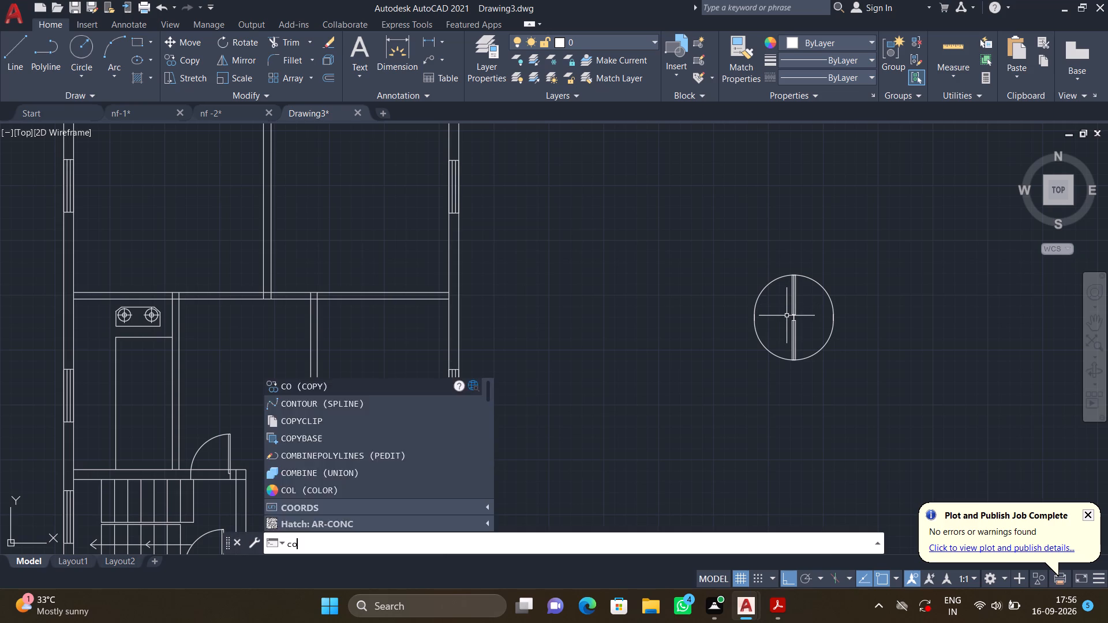
pyautogui.press('Return')
pyautogui.click(763, 287)
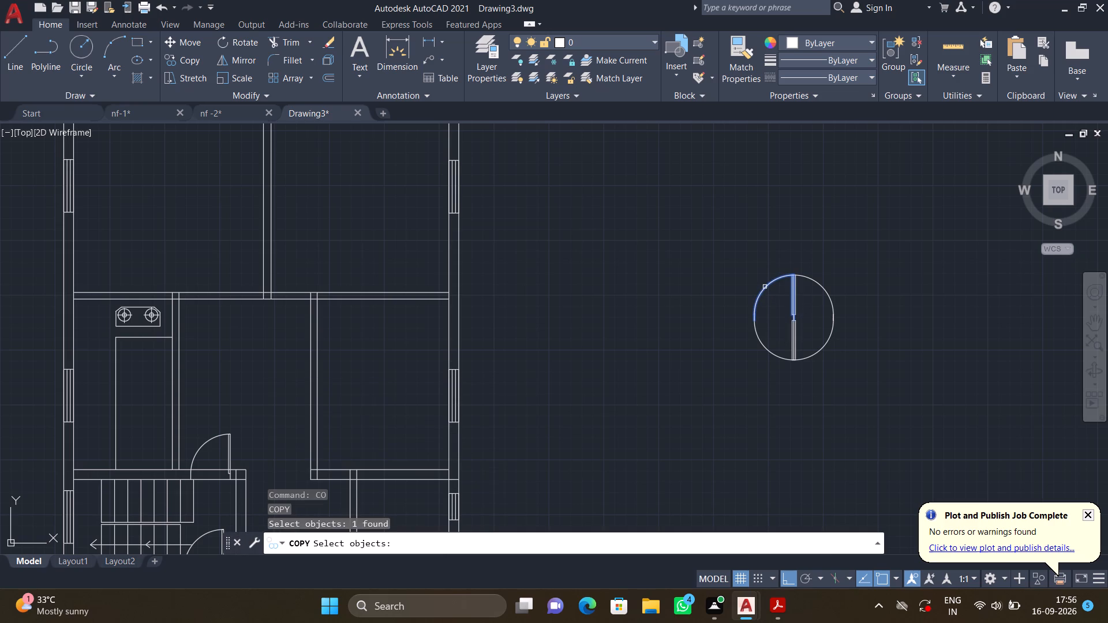
pyautogui.press('Return')
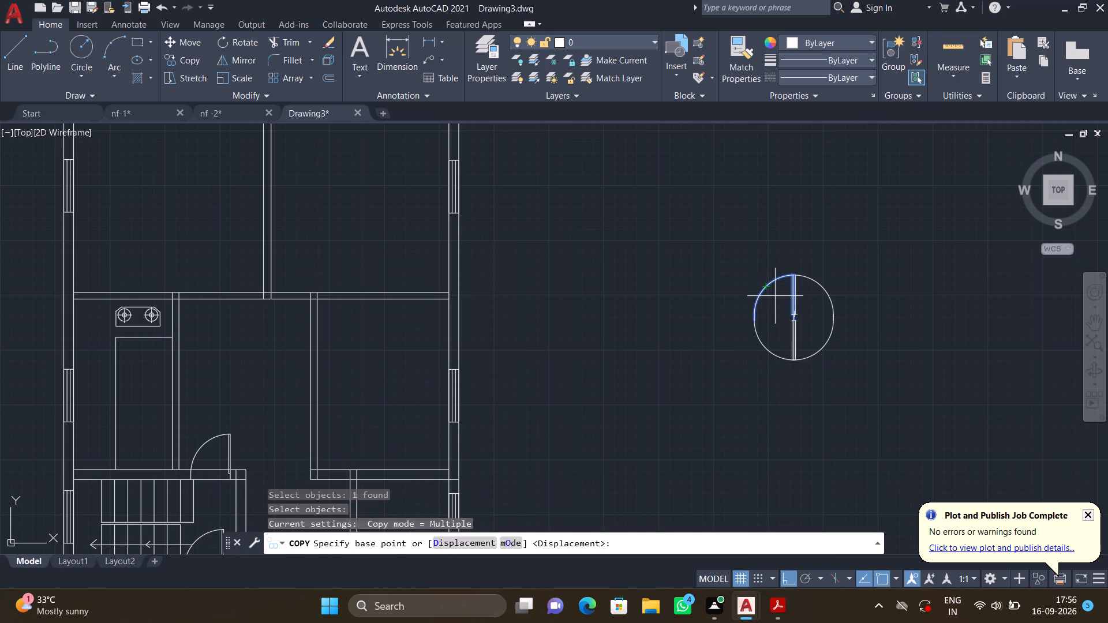
pyautogui.press('F8')
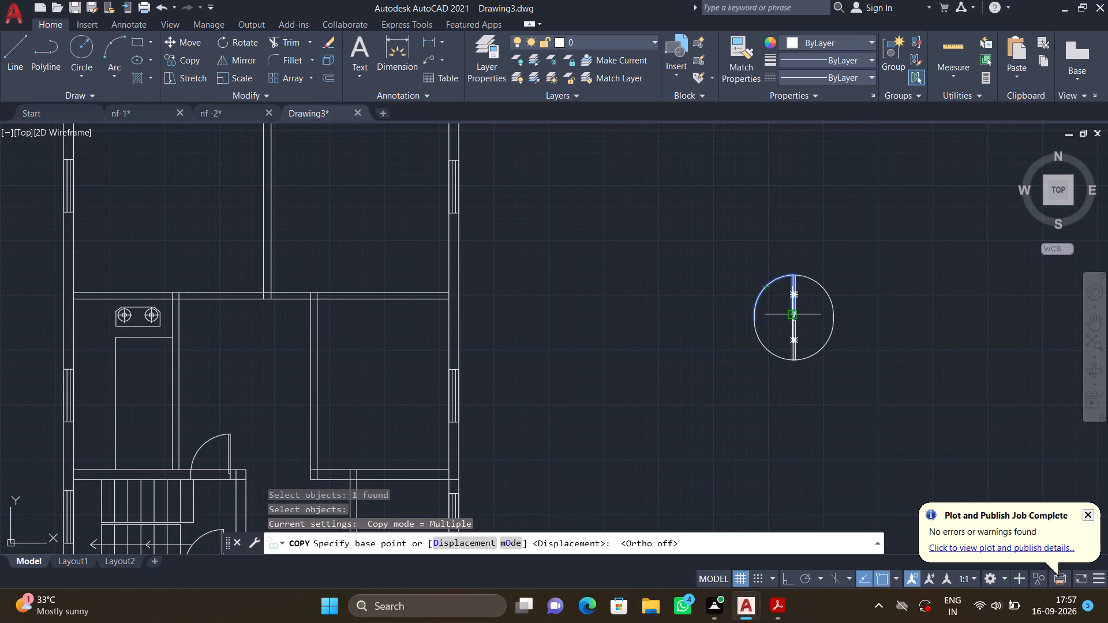
pyautogui.click(793, 313)
pyautogui.scroll(-1, 433, 283)
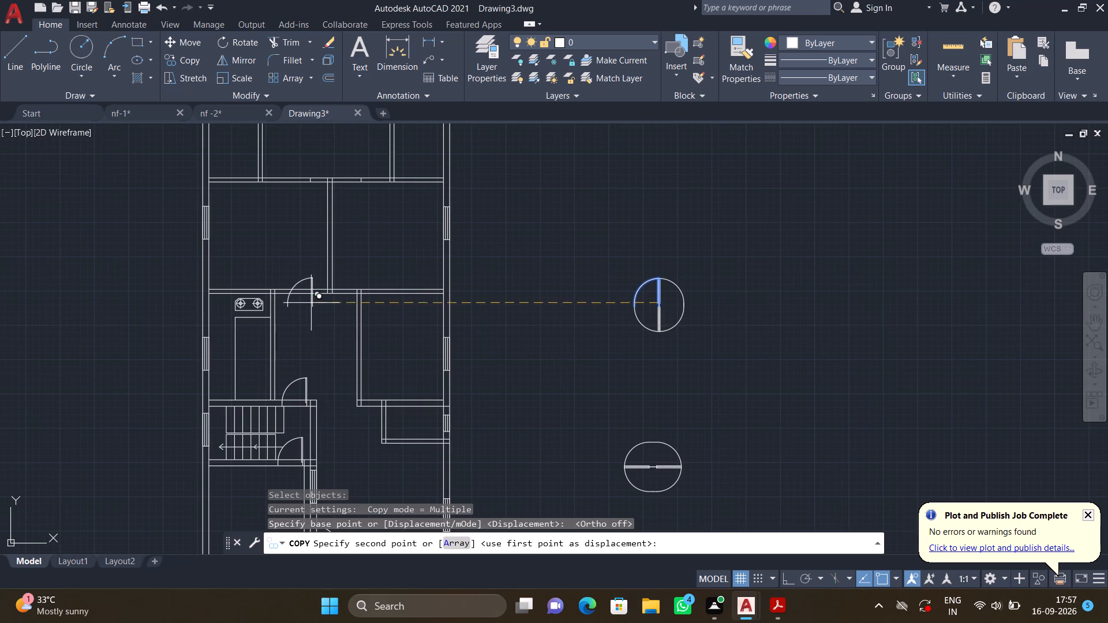
pyautogui.scroll(3, 307, 290)
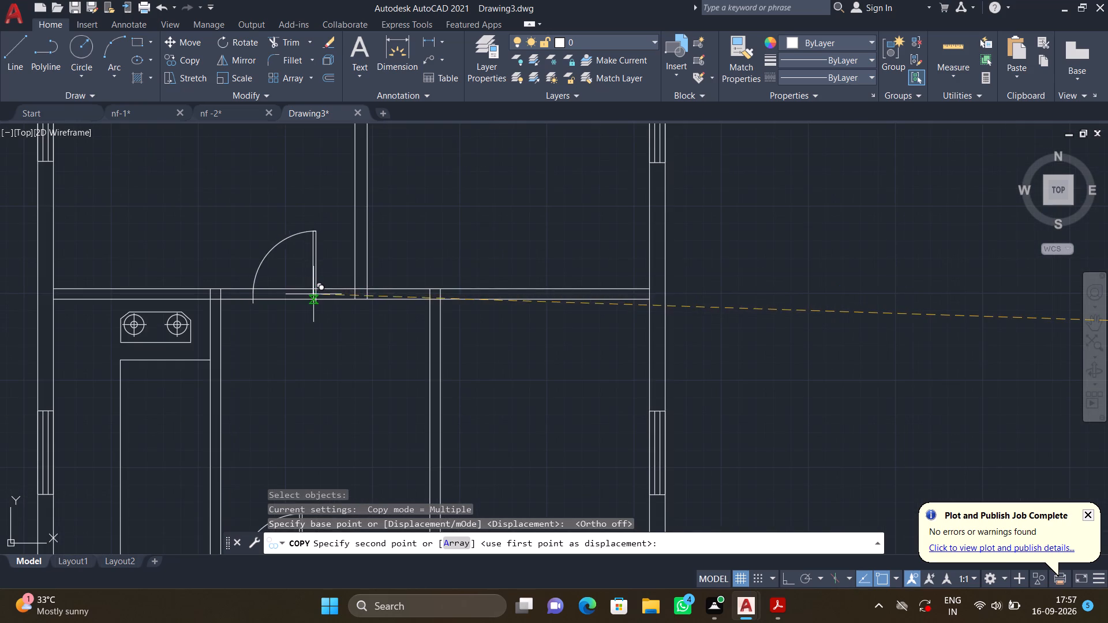
pyautogui.scroll(2, 317, 292)
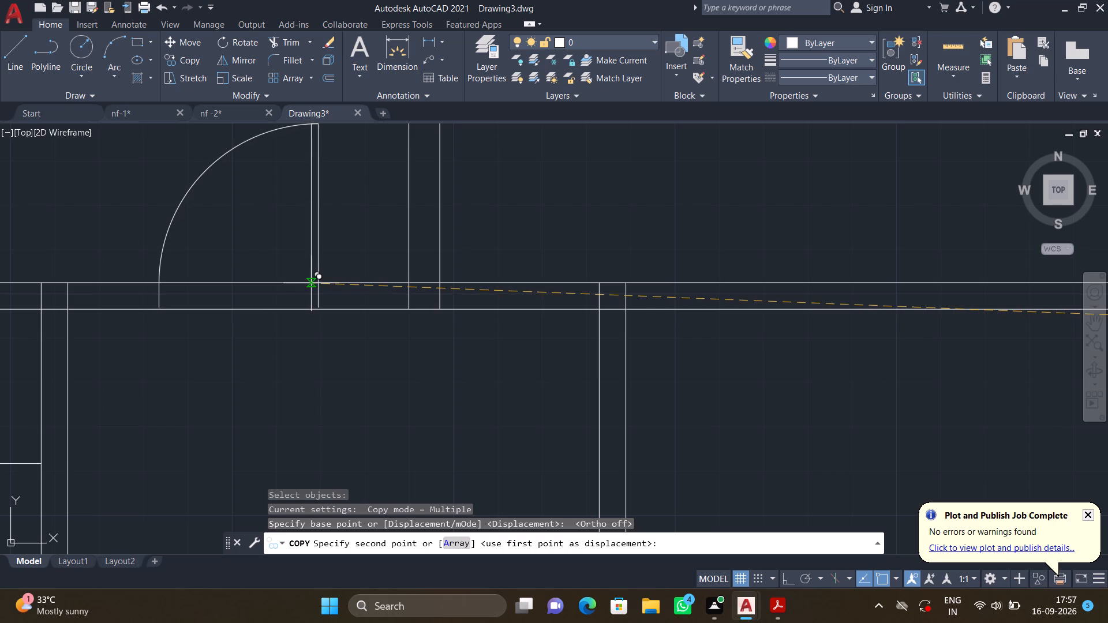
pyautogui.scroll(-1, 329, 282)
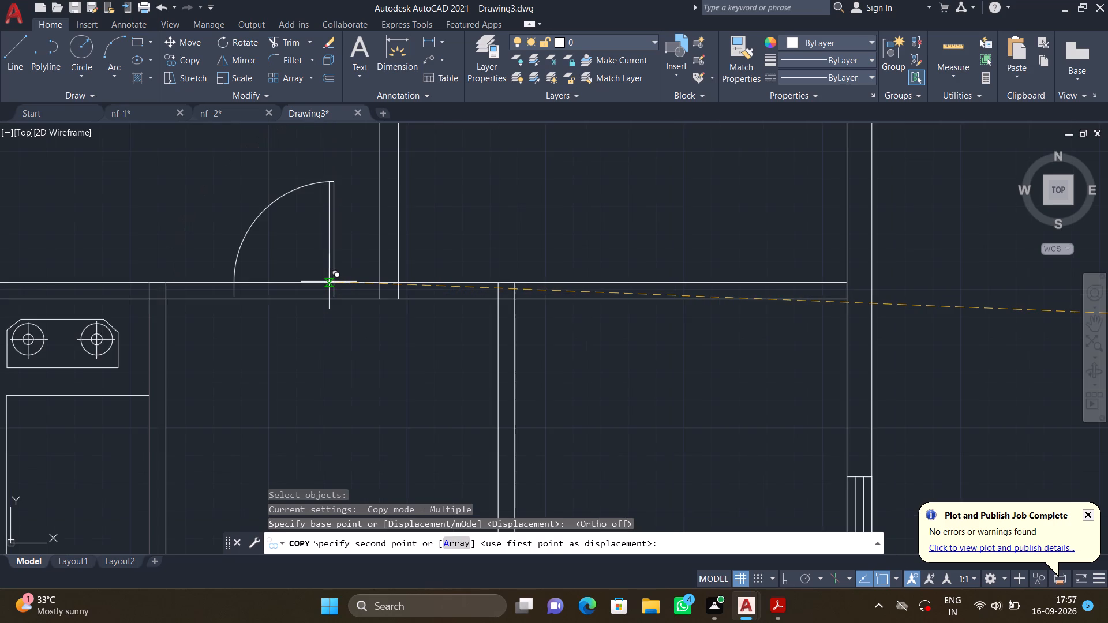
pyautogui.scroll(-2, 329, 282)
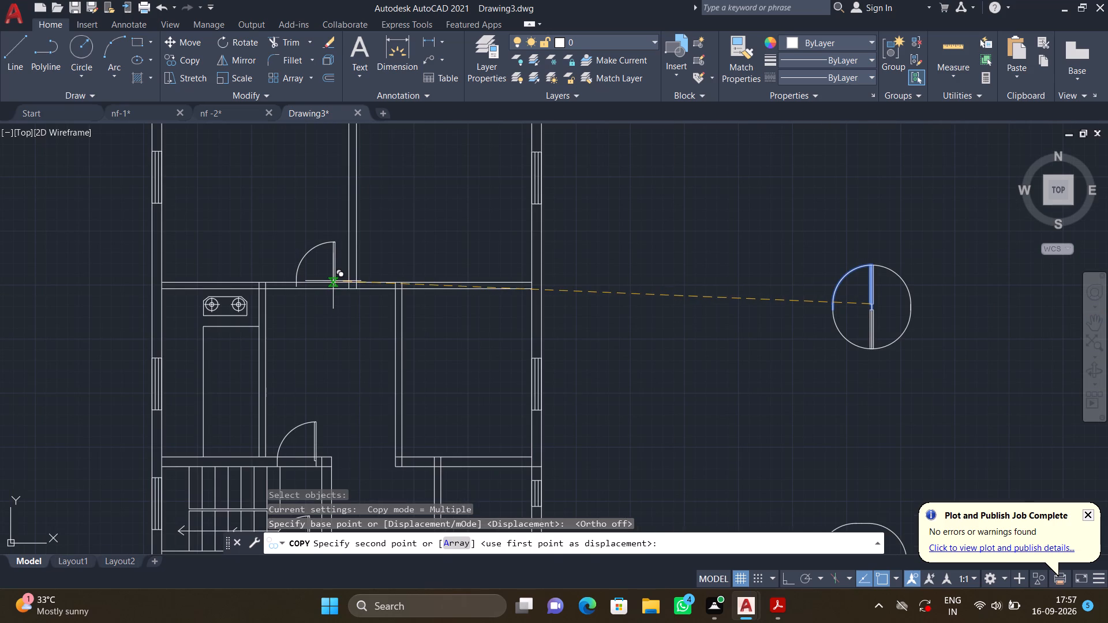
pyautogui.scroll(4, 333, 281)
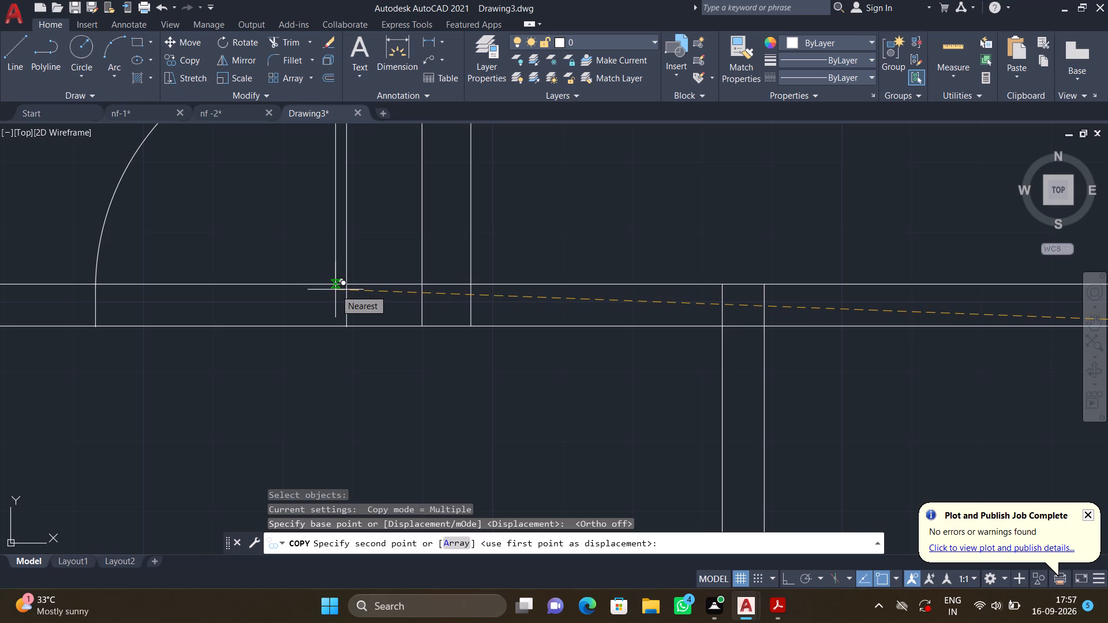
pyautogui.click(335, 290)
# Place another copy of the door on the bottom wall of the plan's upper-left corner room, beside that room's inner side wall.
pyautogui.scroll(-4, 368, 258)
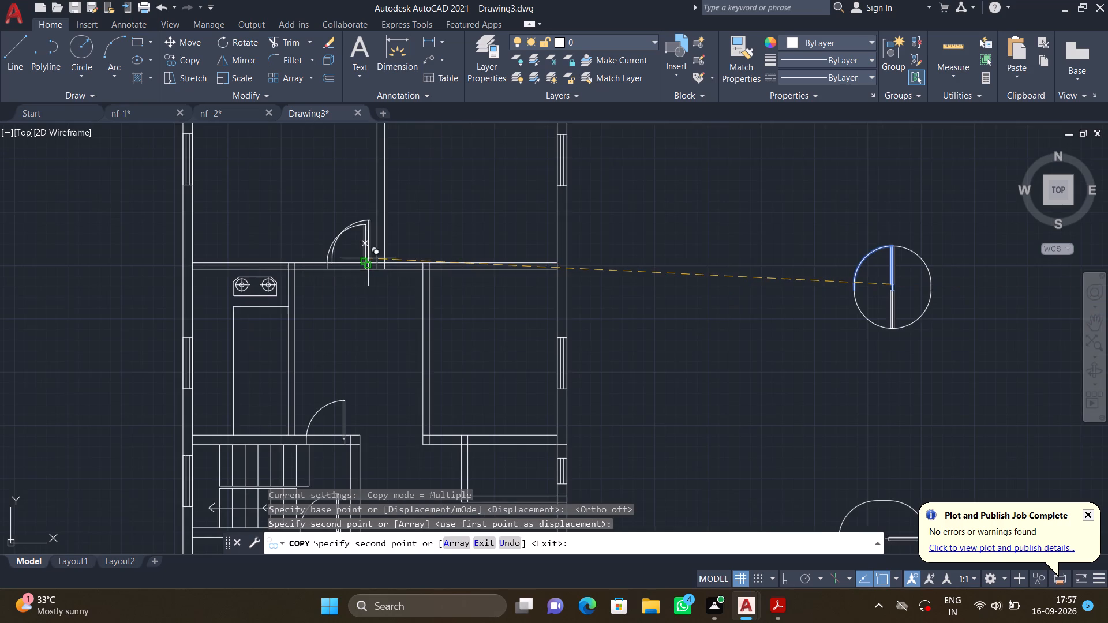
pyautogui.moveTo(368, 260); pyautogui.dragTo(412, 462, button='middle')
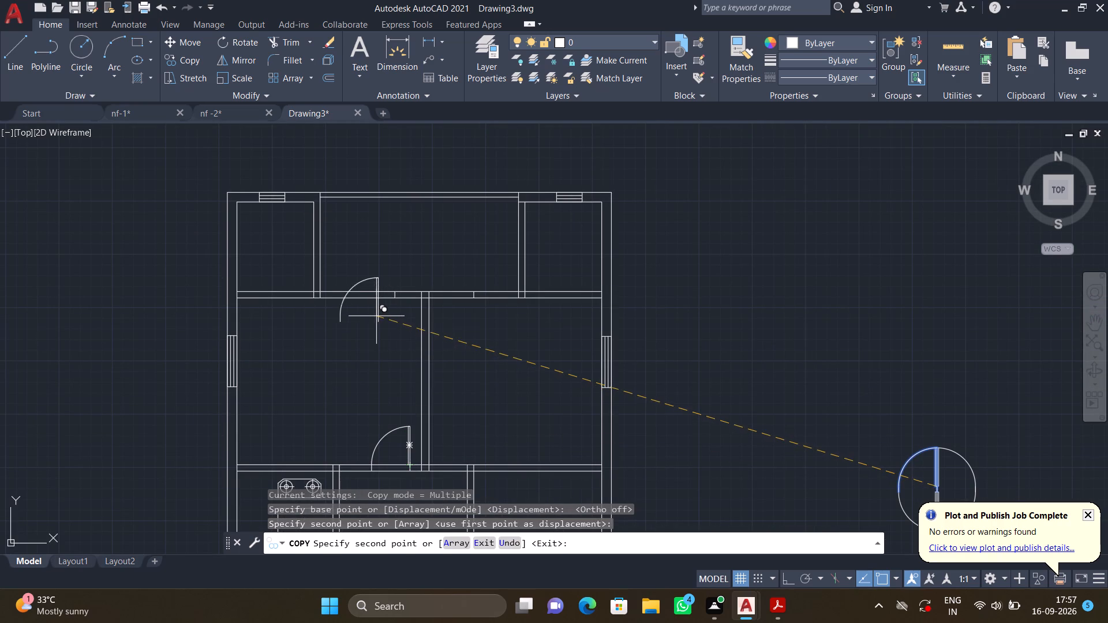
pyautogui.scroll(2, 306, 283)
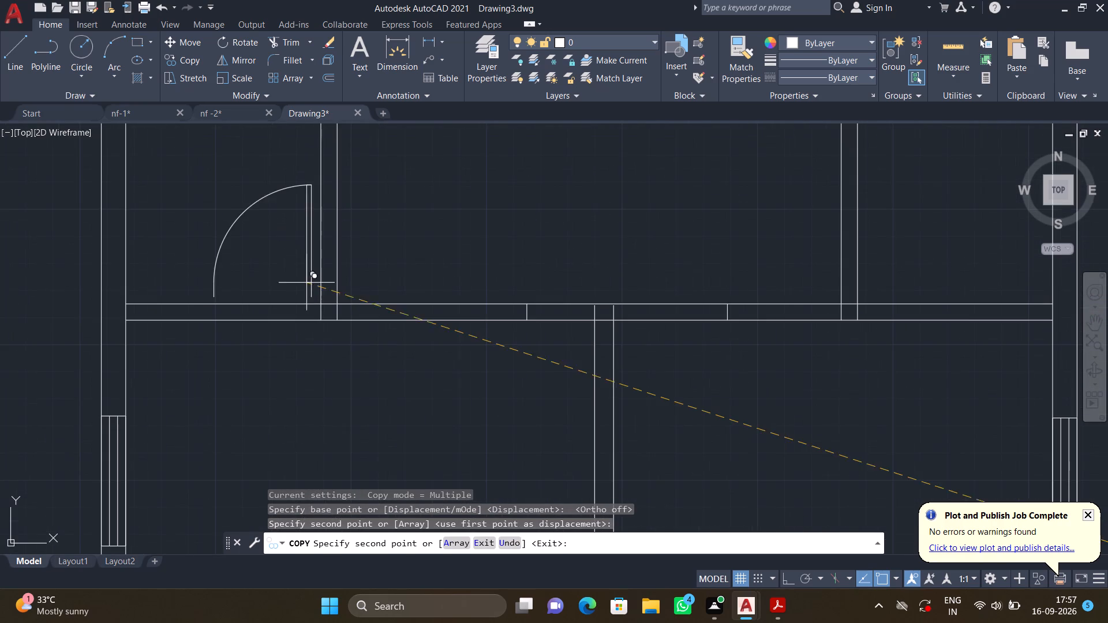
pyautogui.scroll(3, 299, 297)
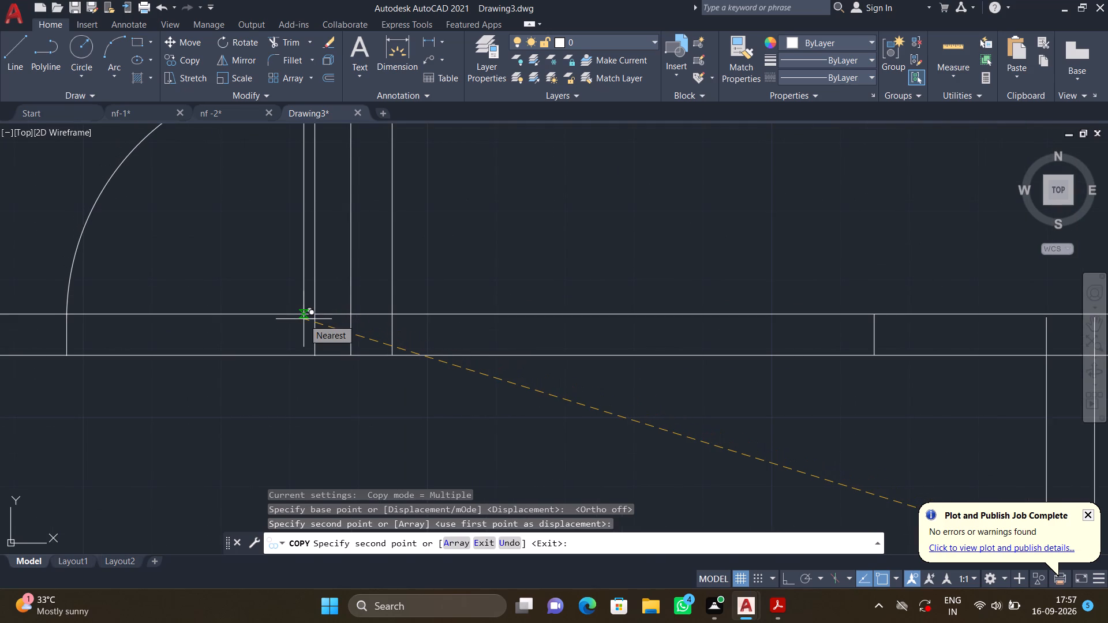
pyautogui.click(304, 319)
# Place a third door copy on the same upper cross wall, in the central space just left of the upper-right corner room, and finish copying.
pyautogui.scroll(-3, 470, 311)
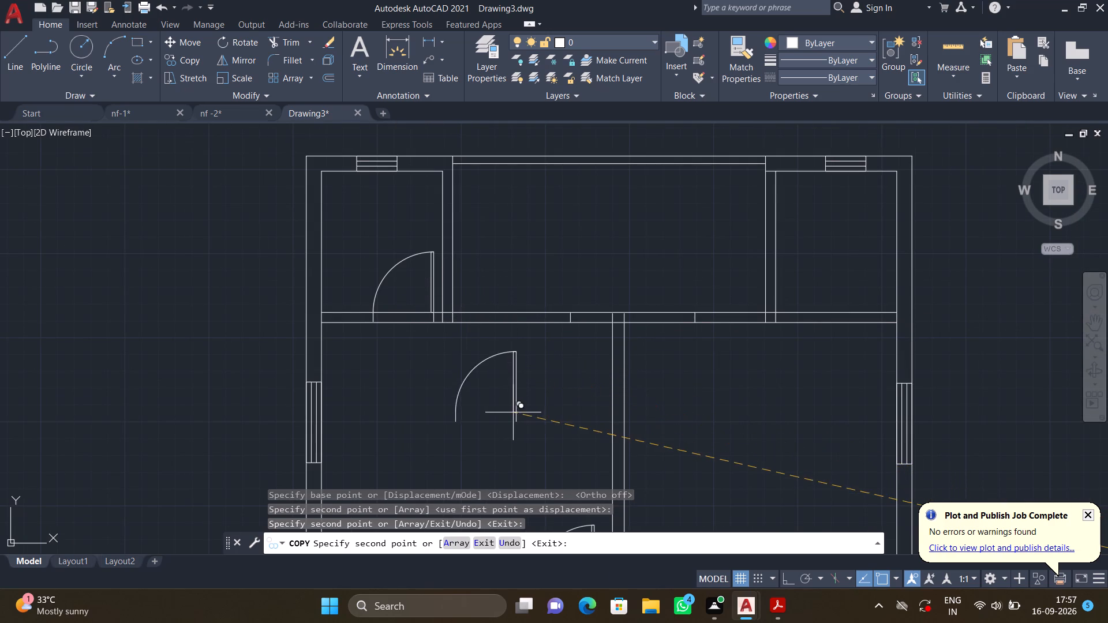
pyautogui.moveTo(511, 412); pyautogui.dragTo(297, 474, button='middle')
pyautogui.scroll(3, 529, 371)
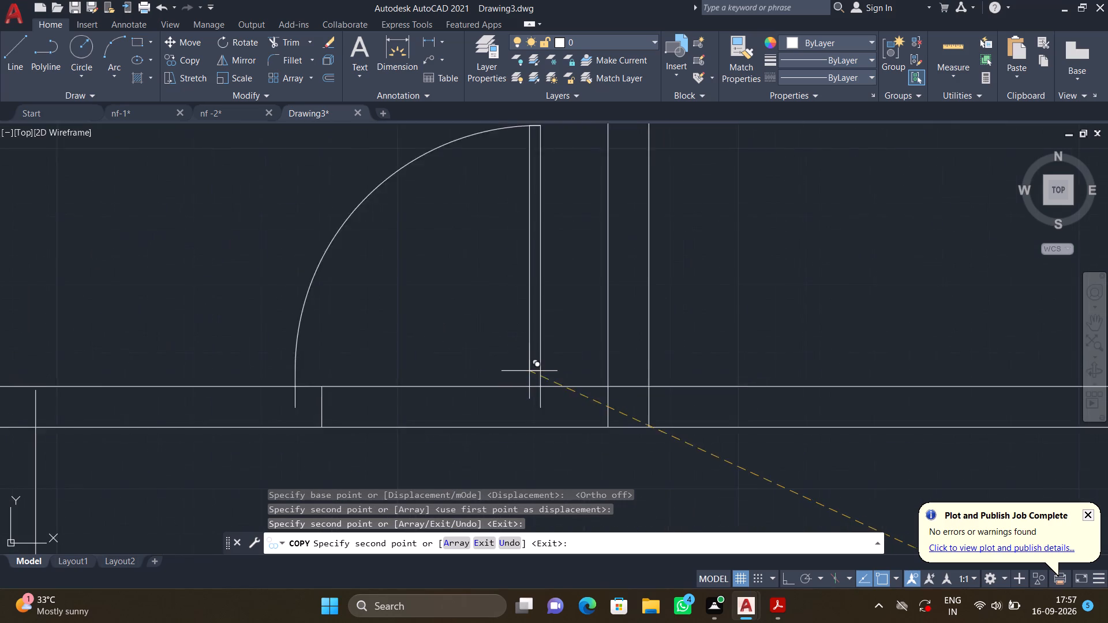
pyautogui.scroll(1, 529, 371)
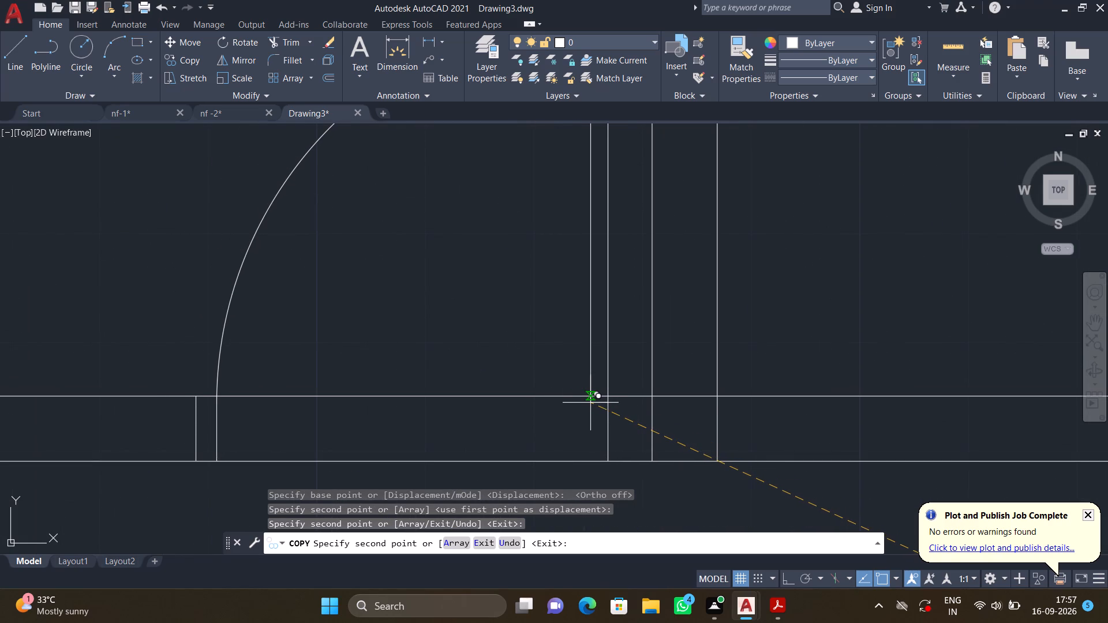
pyautogui.click(590, 403)
pyautogui.scroll(-1, 665, 461)
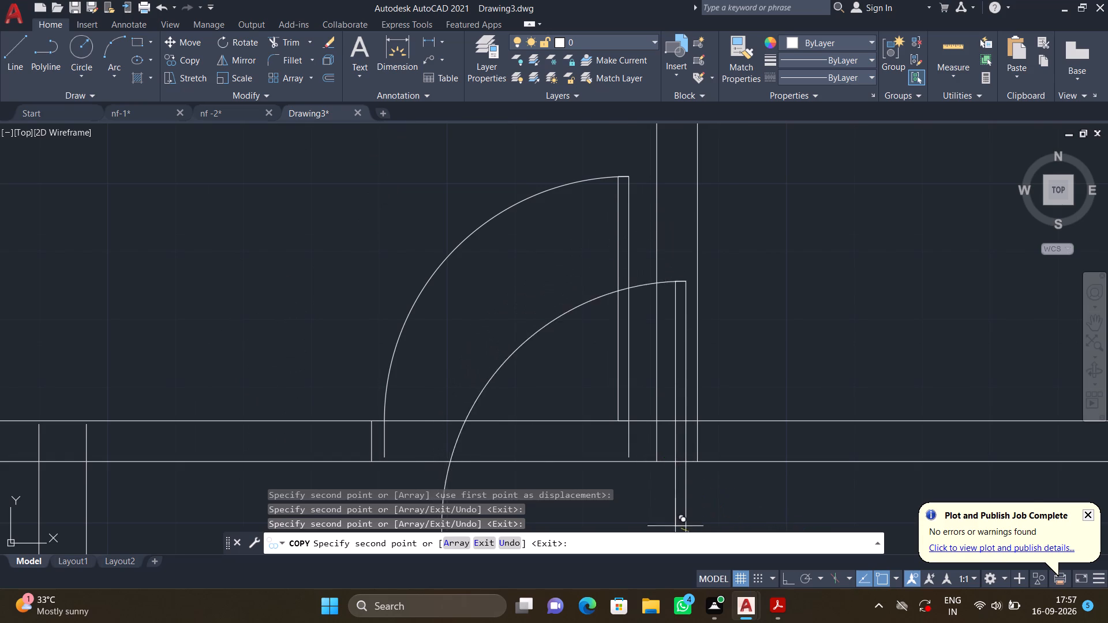
pyautogui.scroll(-3, 677, 530)
pyautogui.moveTo(563, 410); pyautogui.dragTo(428, 251, button='middle')
pyautogui.scroll(-3, 433, 256)
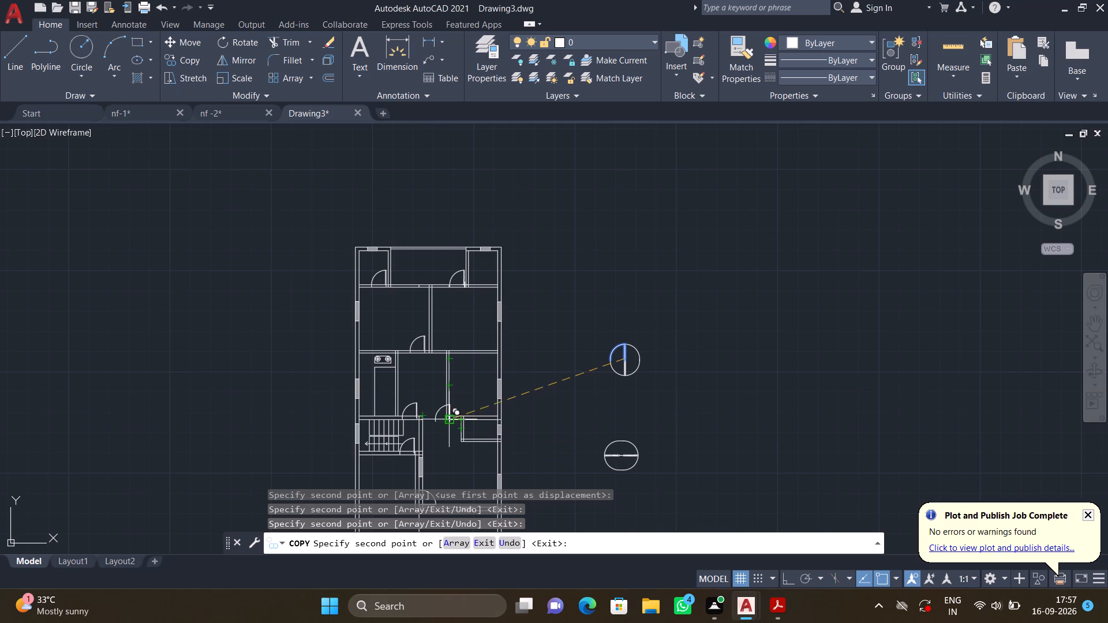
pyautogui.moveTo(433, 434); pyautogui.dragTo(394, 355, button='middle')
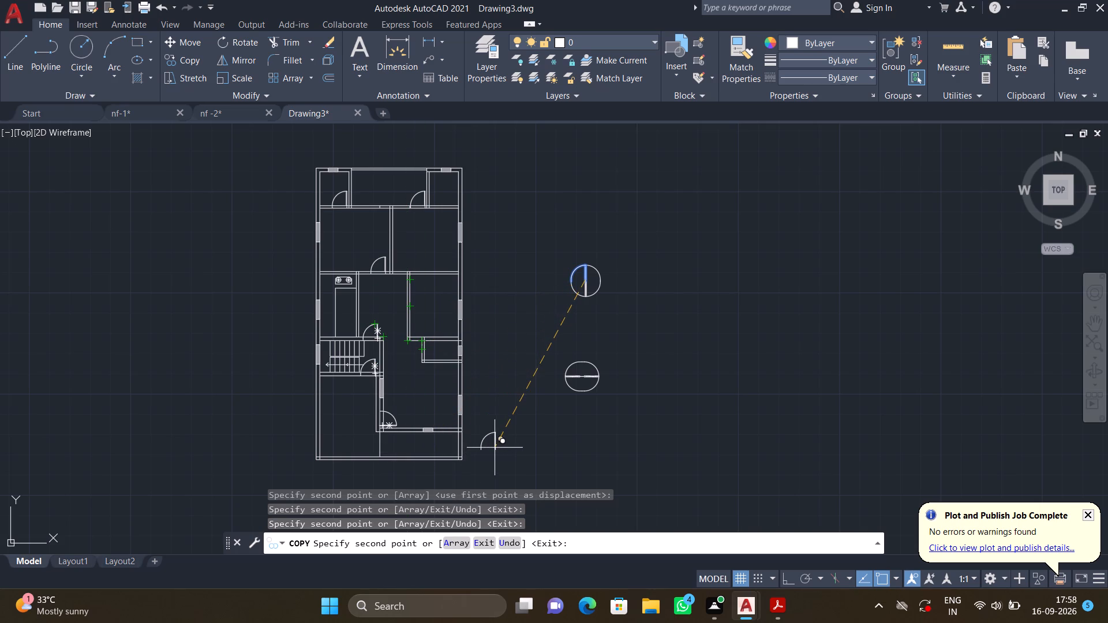
pyautogui.press('Return')
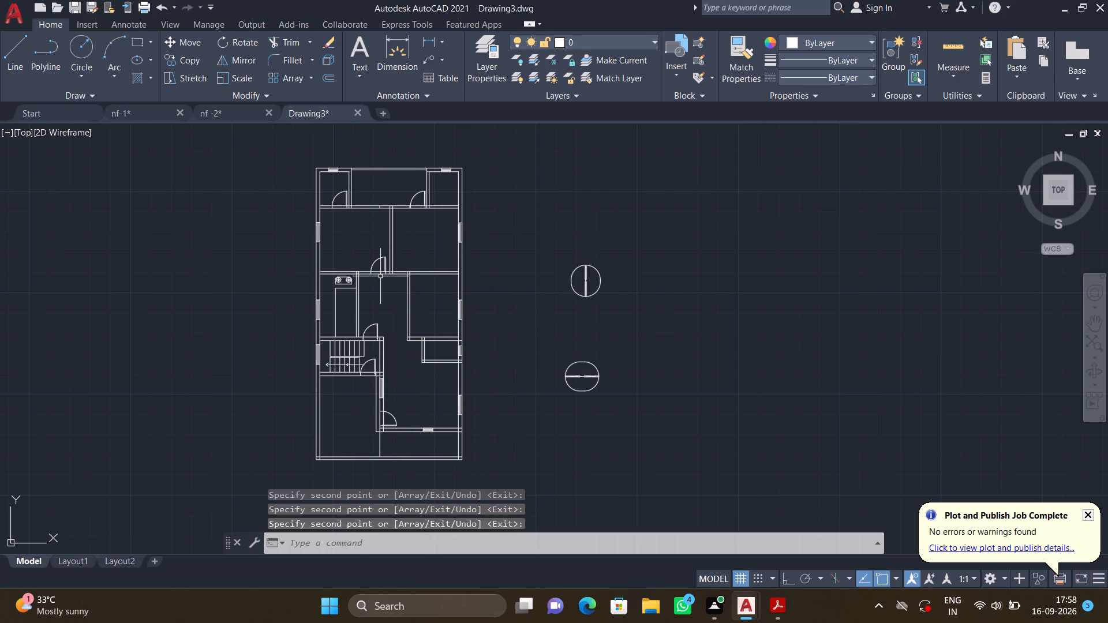
# With Ortho on, move the door above the kitchen passage vertically down so its jamb endpoint meets the cross wall's lower face.
pyautogui.scroll(6, 377, 276)
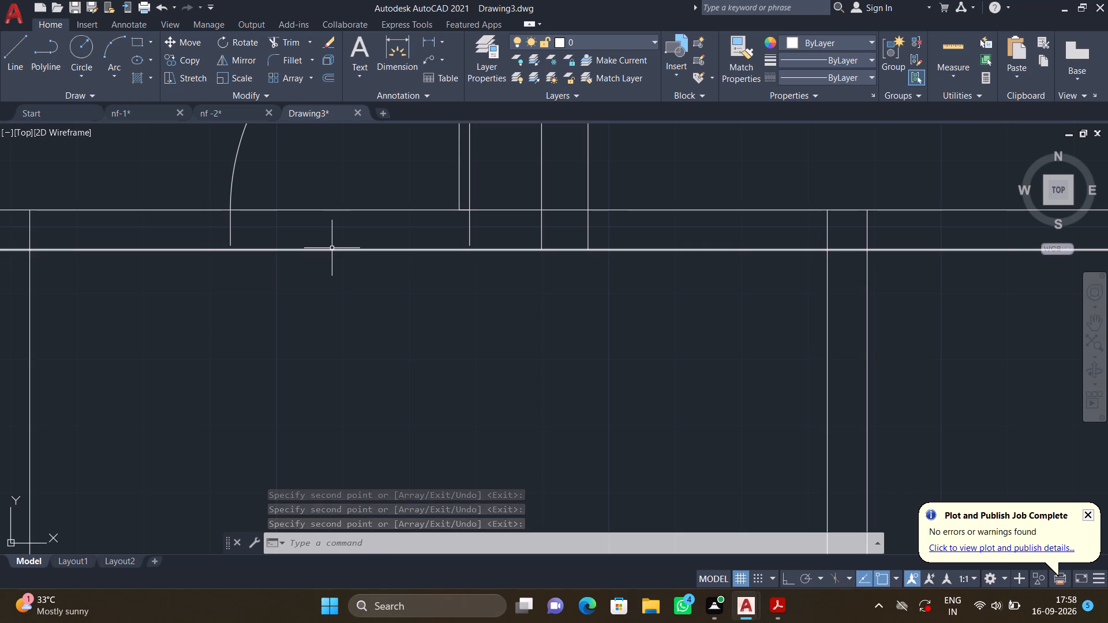
pyautogui.press('F8')
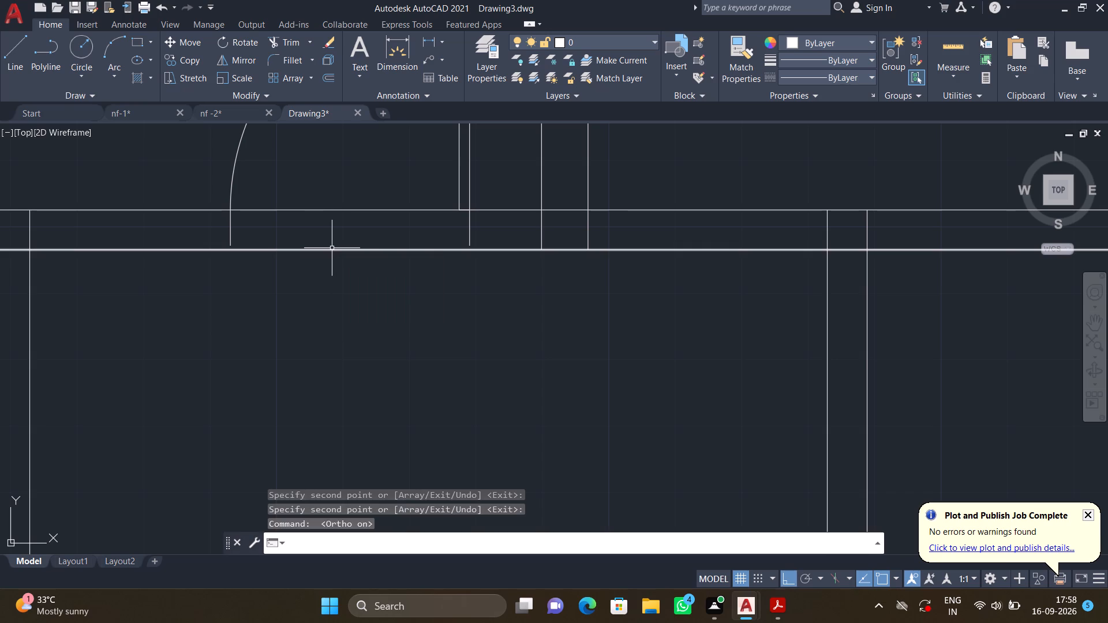
pyautogui.press('m')
pyautogui.press('Return')
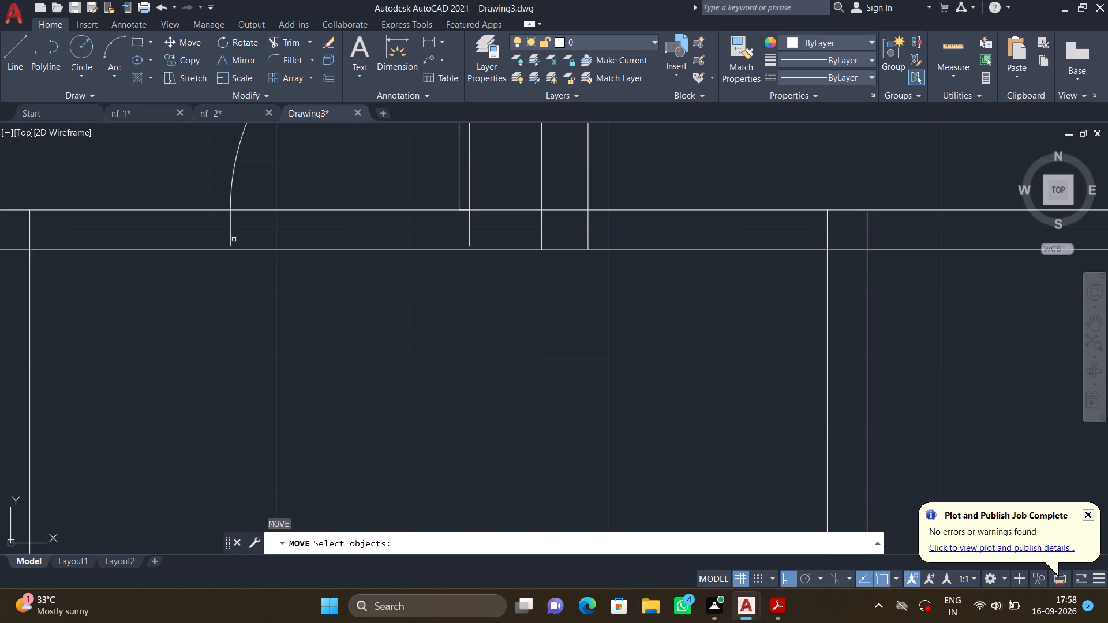
pyautogui.click(230, 231)
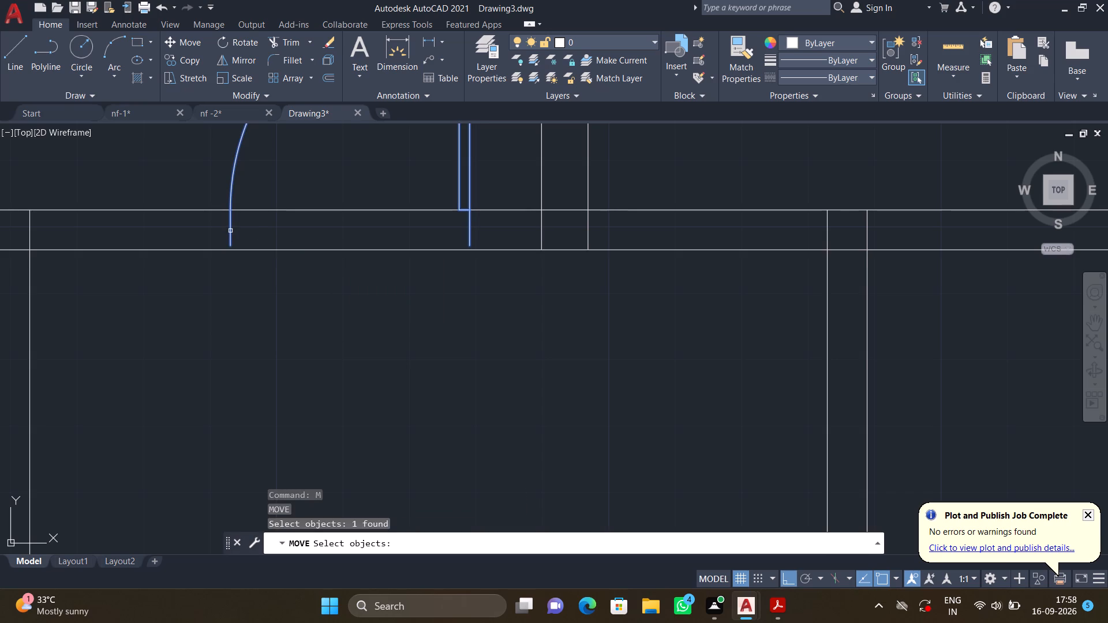
pyautogui.press('Return')
pyautogui.scroll(5, 234, 243)
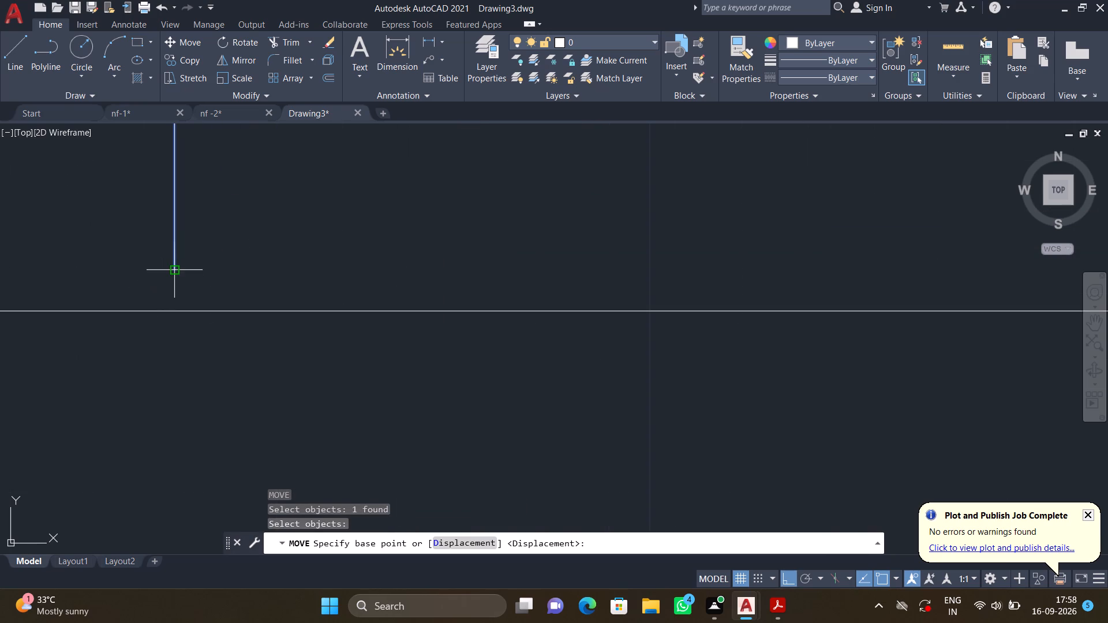
pyautogui.click(173, 268)
pyautogui.click(170, 311)
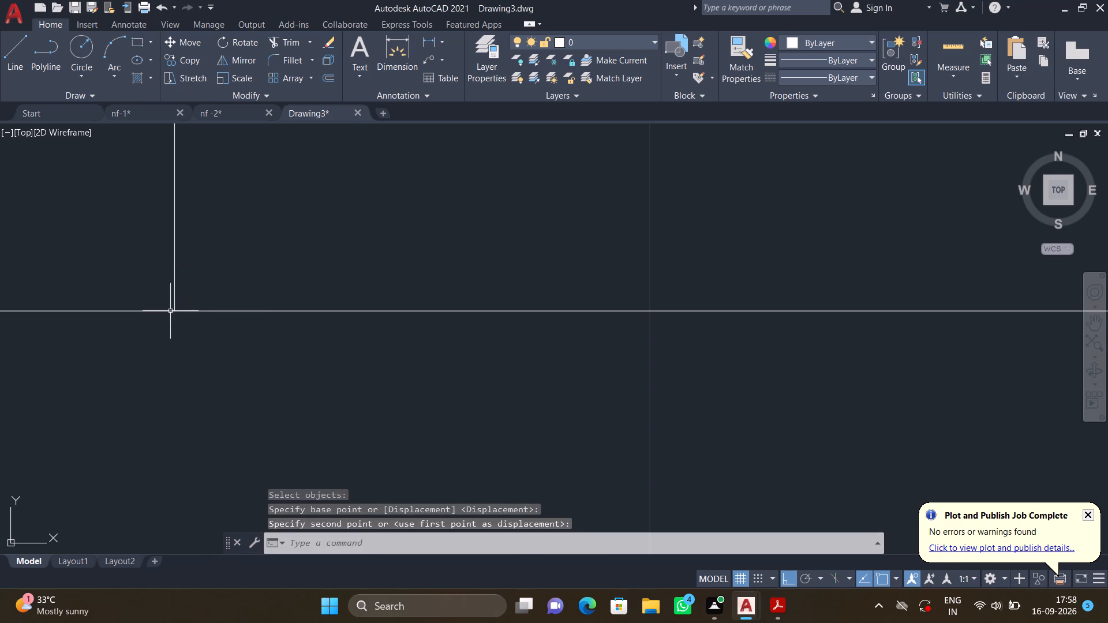
# Move the door of the upper-left corner room vertically down so its jamb endpoint meets the cross wall's lower face.
pyautogui.scroll(-7, 239, 256)
pyautogui.moveTo(279, 246); pyautogui.dragTo(362, 485, button='middle')
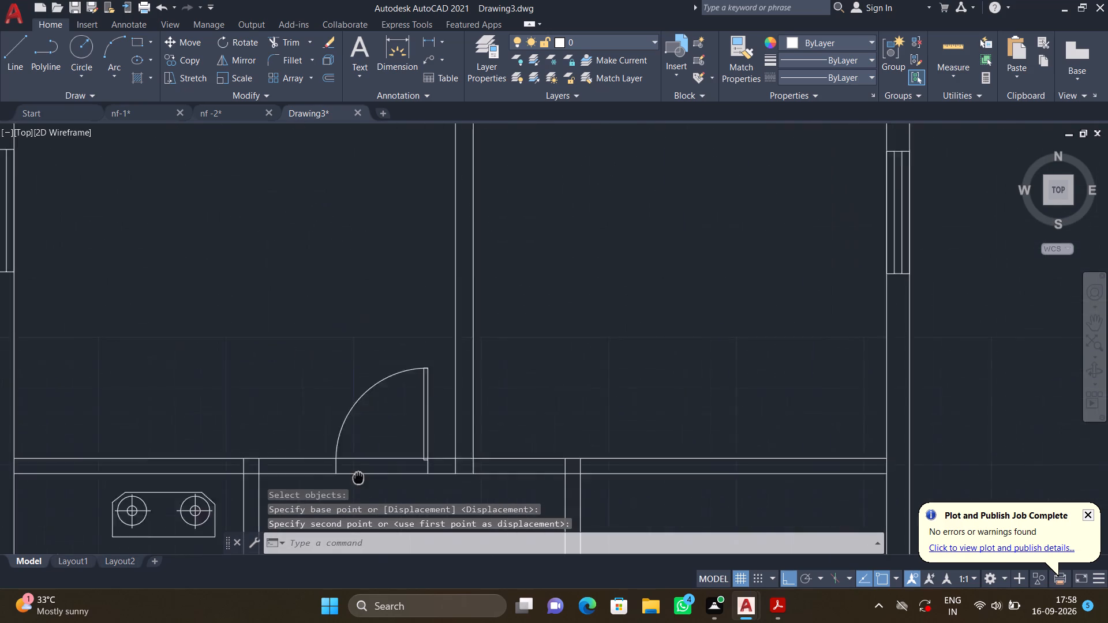
pyautogui.moveTo(362, 485); pyautogui.dragTo(368, 491, button='middle')
pyautogui.scroll(-2, 364, 466)
pyautogui.scroll(4, 258, 274)
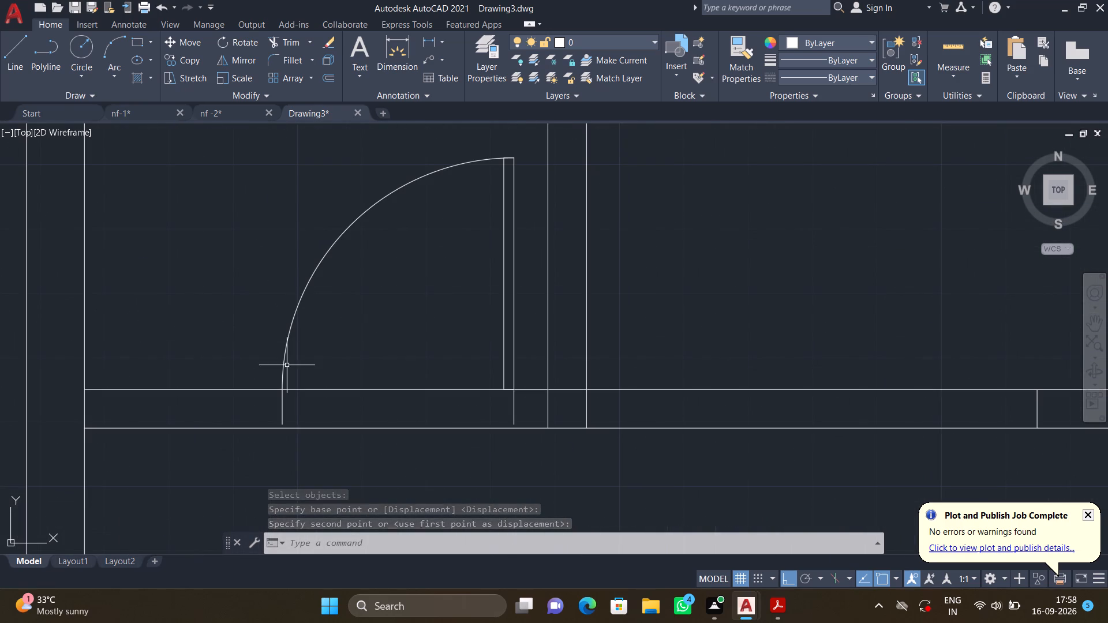
pyautogui.press('m')
pyautogui.press('Return')
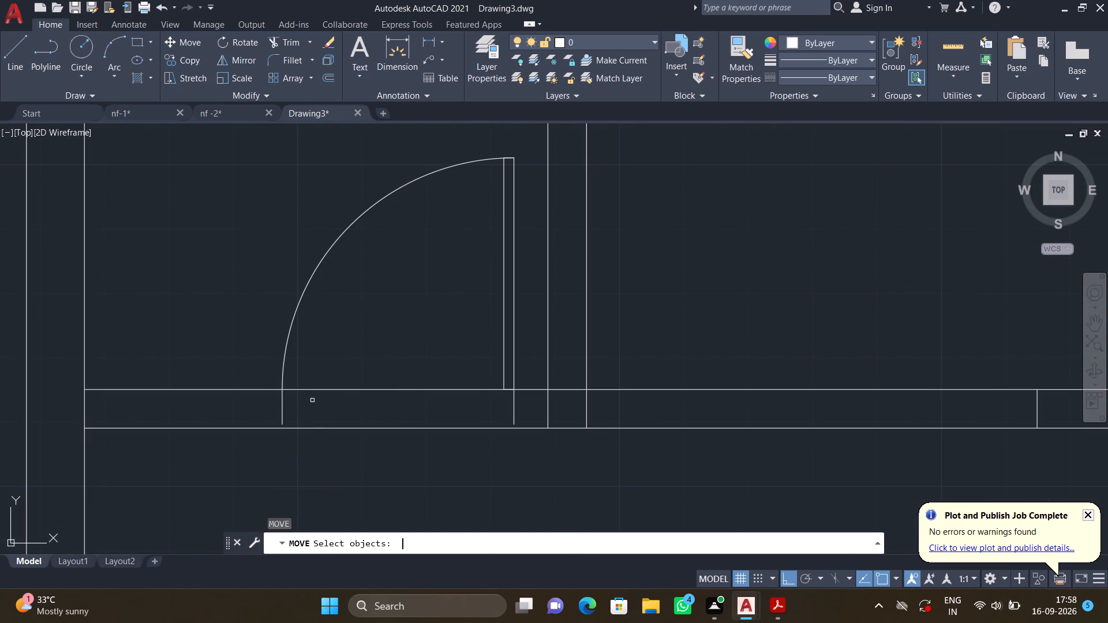
pyautogui.click(282, 396)
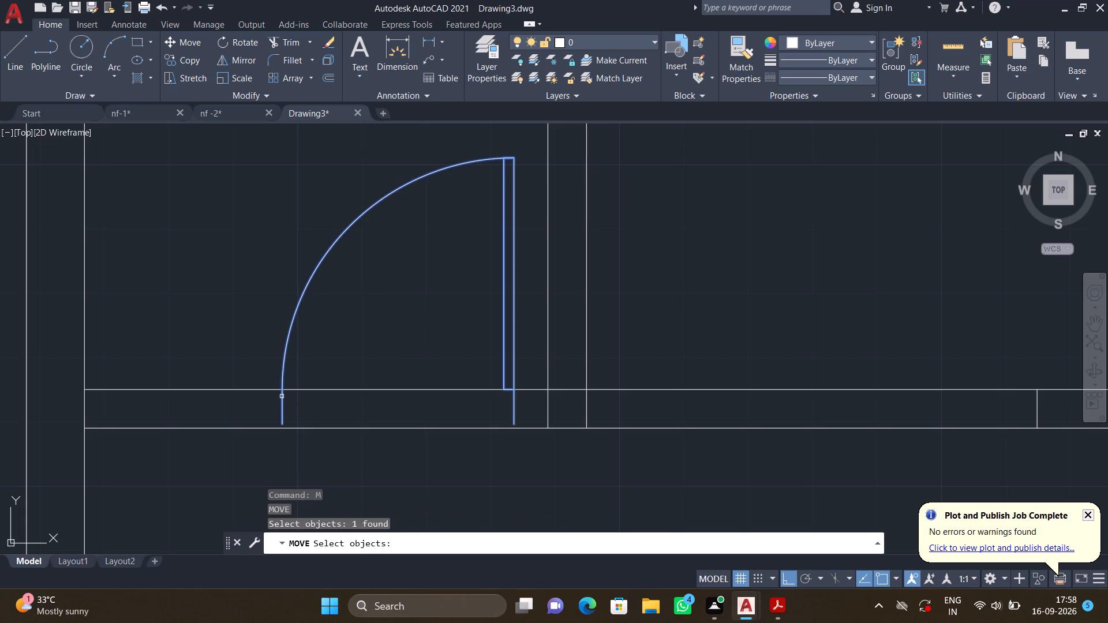
pyautogui.press('Return')
pyautogui.scroll(5, 279, 428)
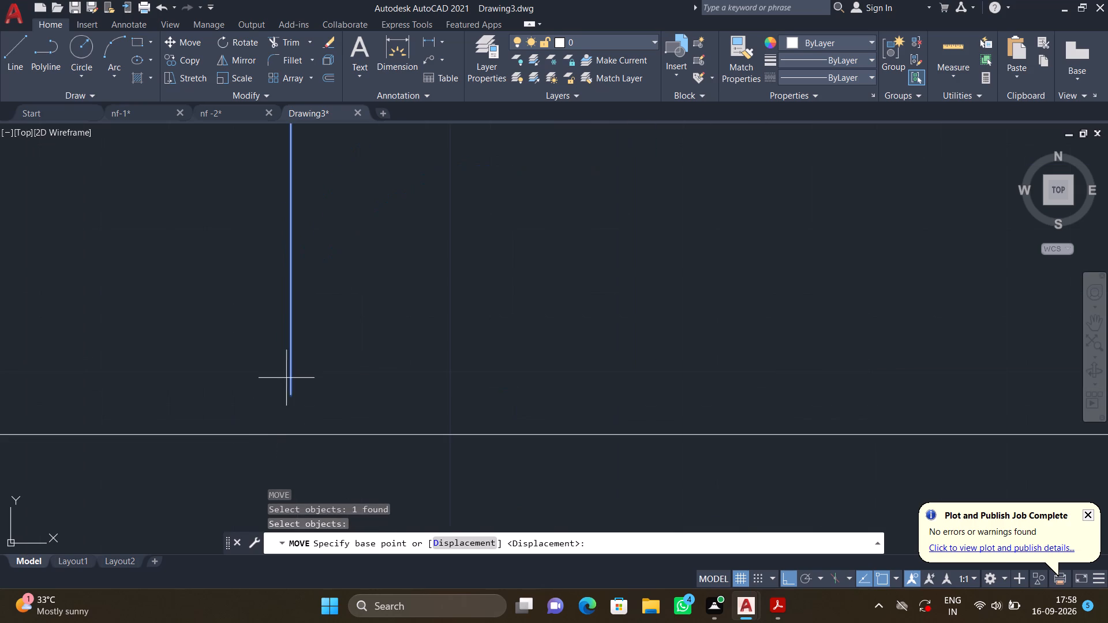
pyautogui.click(288, 393)
pyautogui.click(290, 438)
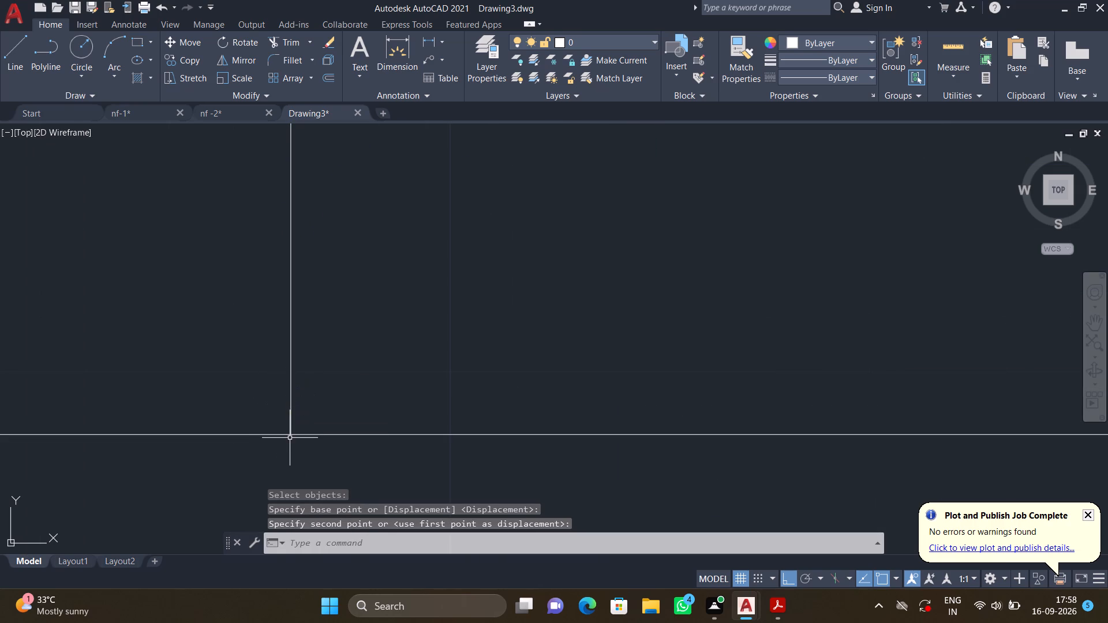
# Delete the short vertical line inside the upper cross wall, just left of the central space's door jamb.
pyautogui.scroll(-8, 400, 388)
pyautogui.moveTo(448, 395); pyautogui.dragTo(254, 394, button='middle')
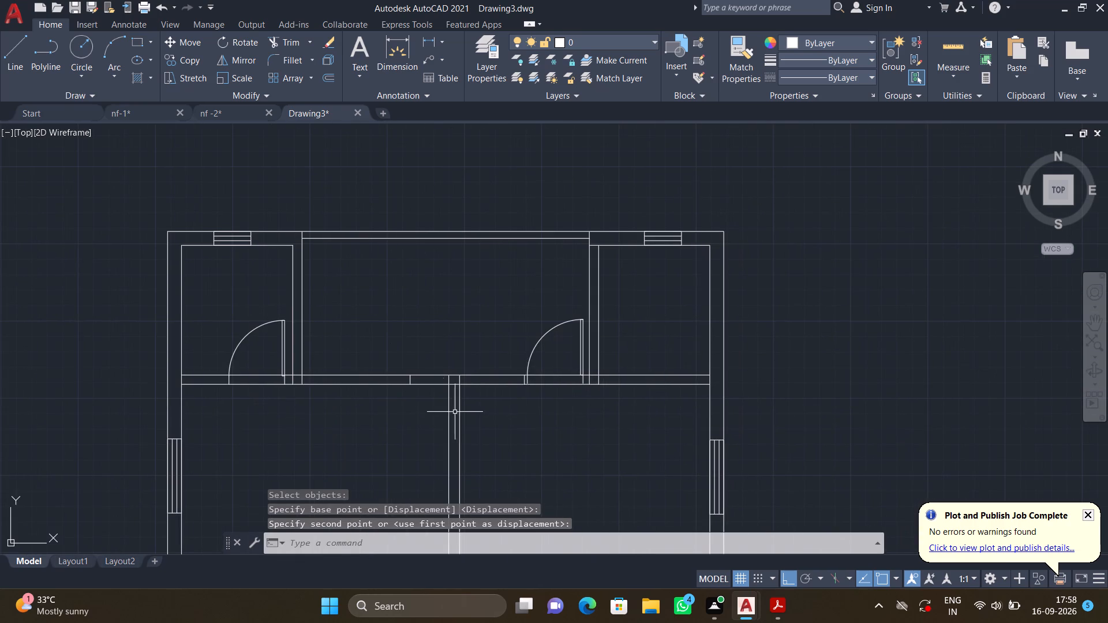
pyautogui.scroll(4, 534, 384)
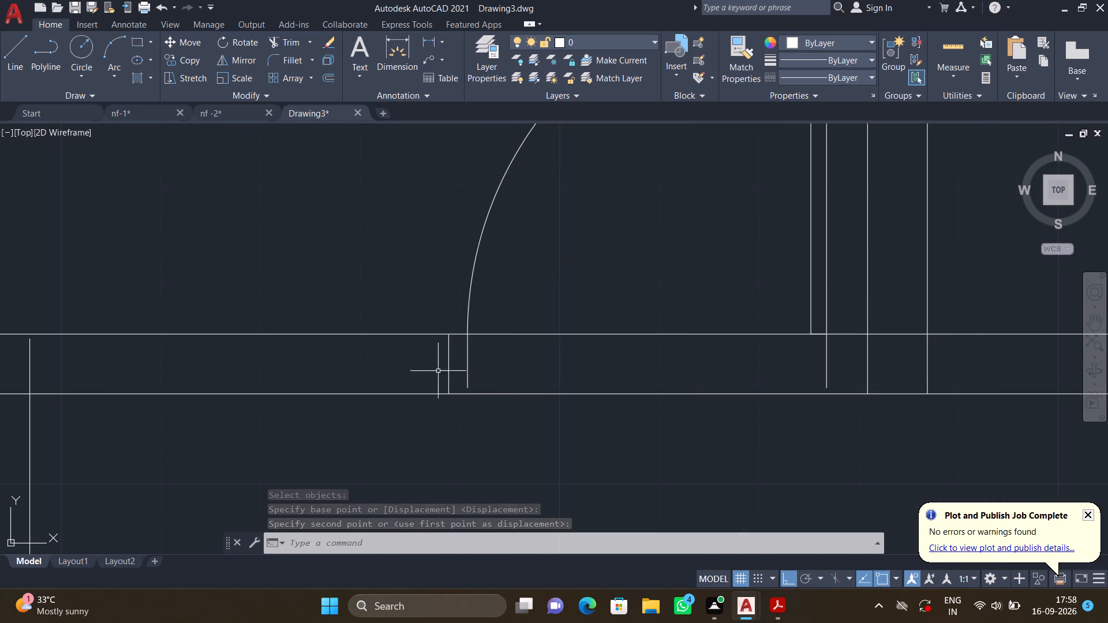
pyautogui.click(448, 361)
pyautogui.press('Delete')
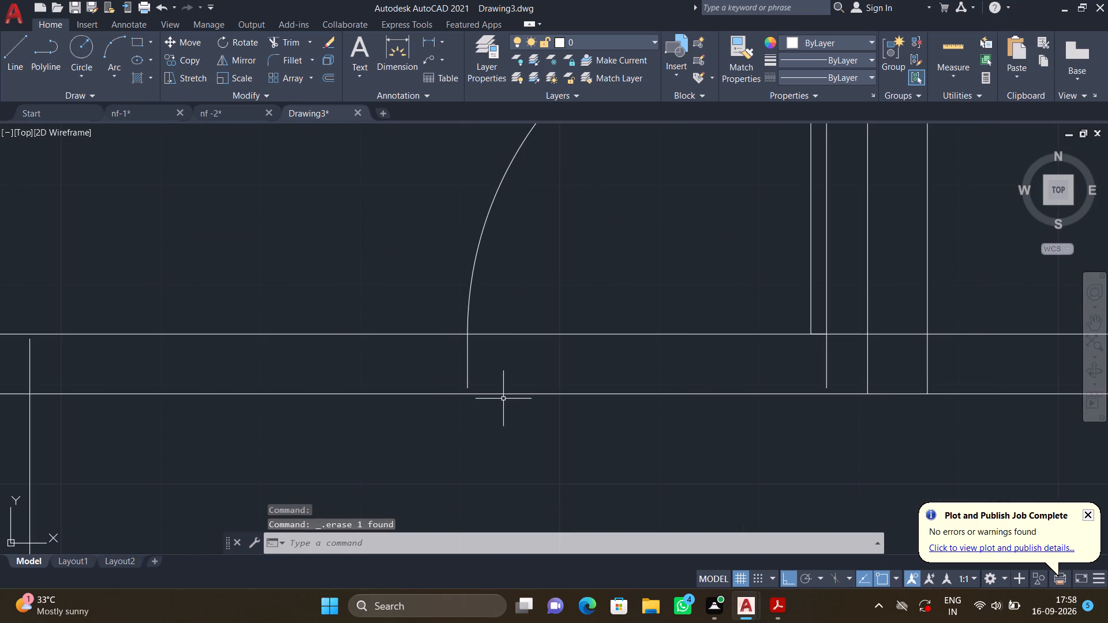
# Move the central space's door vertically down so its jamb endpoint meets the upper cross wall's lower face.
pyautogui.press('m')
pyautogui.press('Return')
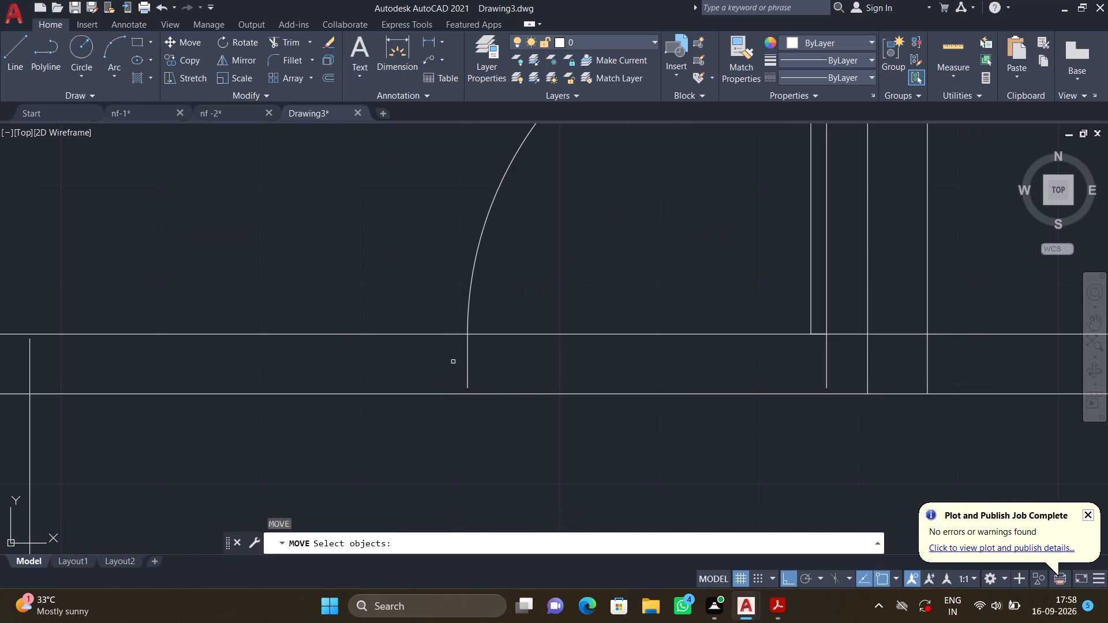
pyautogui.click(466, 365)
pyautogui.press('Return')
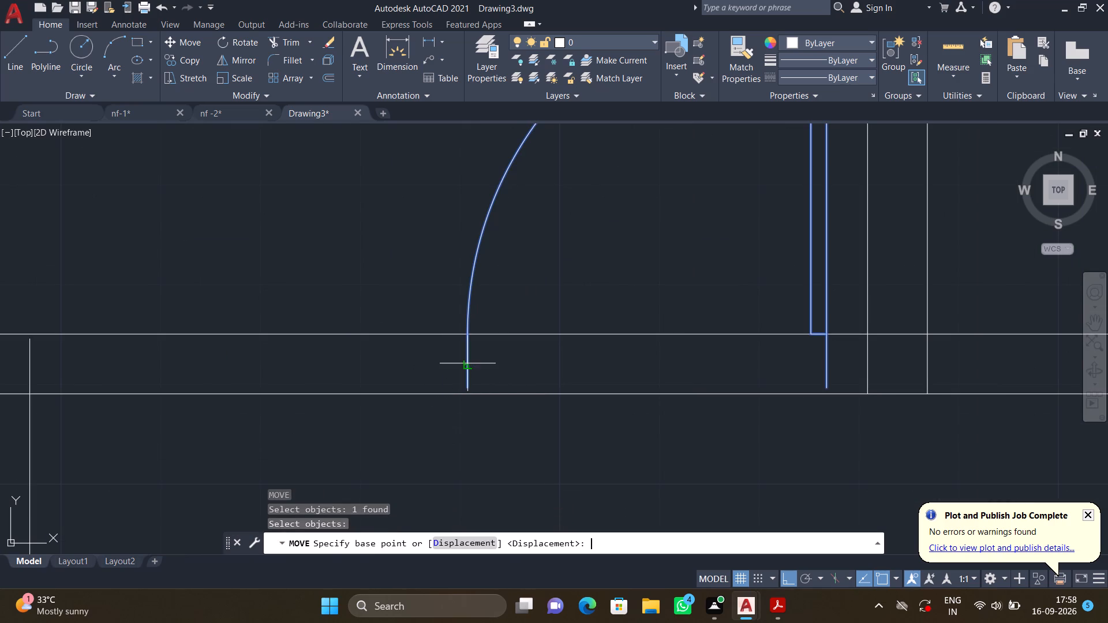
pyautogui.scroll(4, 454, 392)
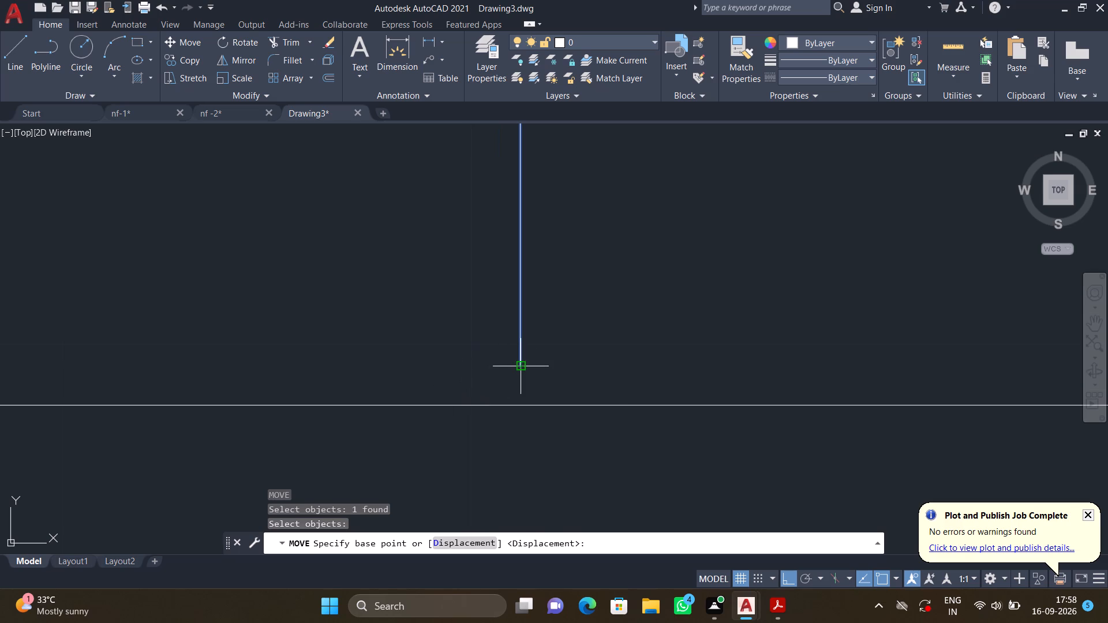
pyautogui.click(518, 364)
pyautogui.click(523, 402)
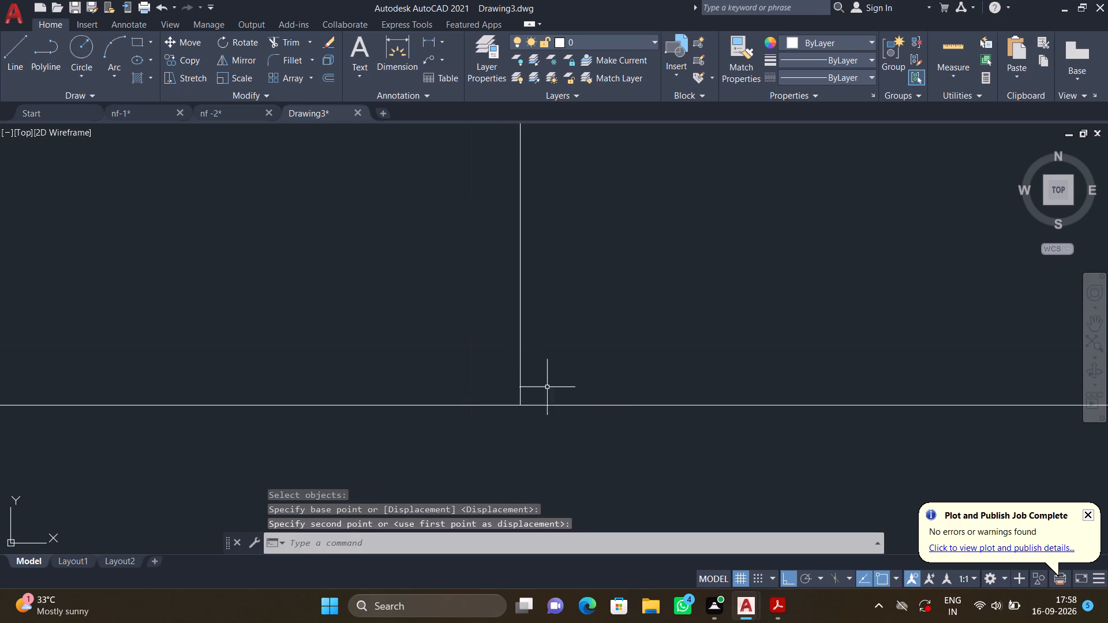
# With Ortho off, copy the vertical-leaf group's upper-right door by its jamb midpoint onto the upper cross wall, just right of the upper-left corner room.
pyautogui.scroll(-7, 607, 347)
pyautogui.moveTo(621, 341); pyautogui.dragTo(531, 329, button='middle')
pyautogui.scroll(-2, 521, 329)
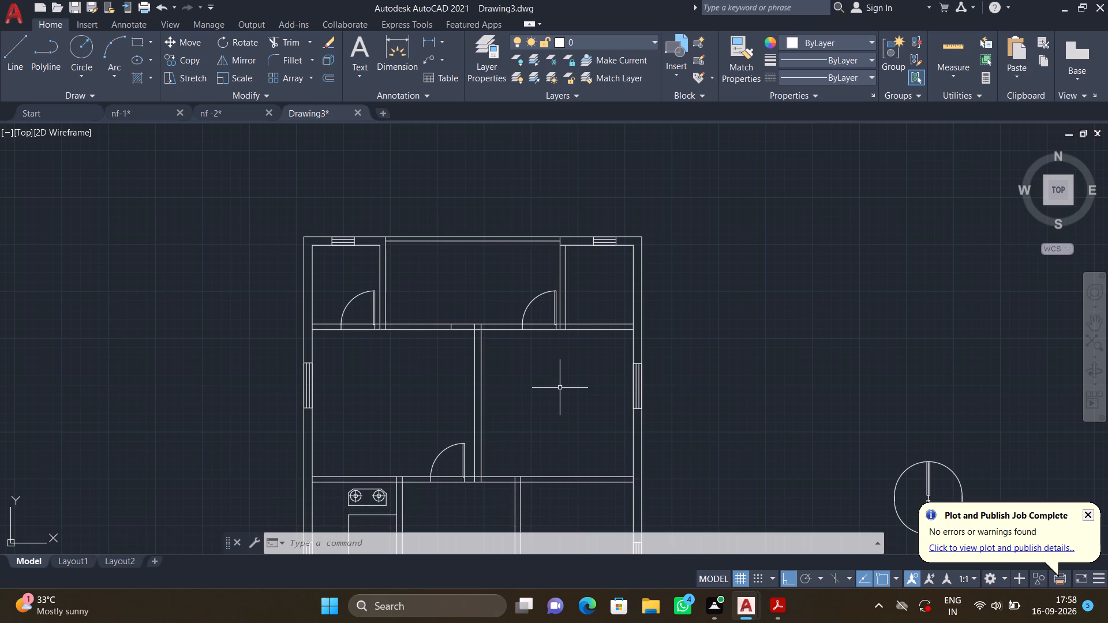
pyautogui.moveTo(547, 397); pyautogui.dragTo(544, 395, button='middle')
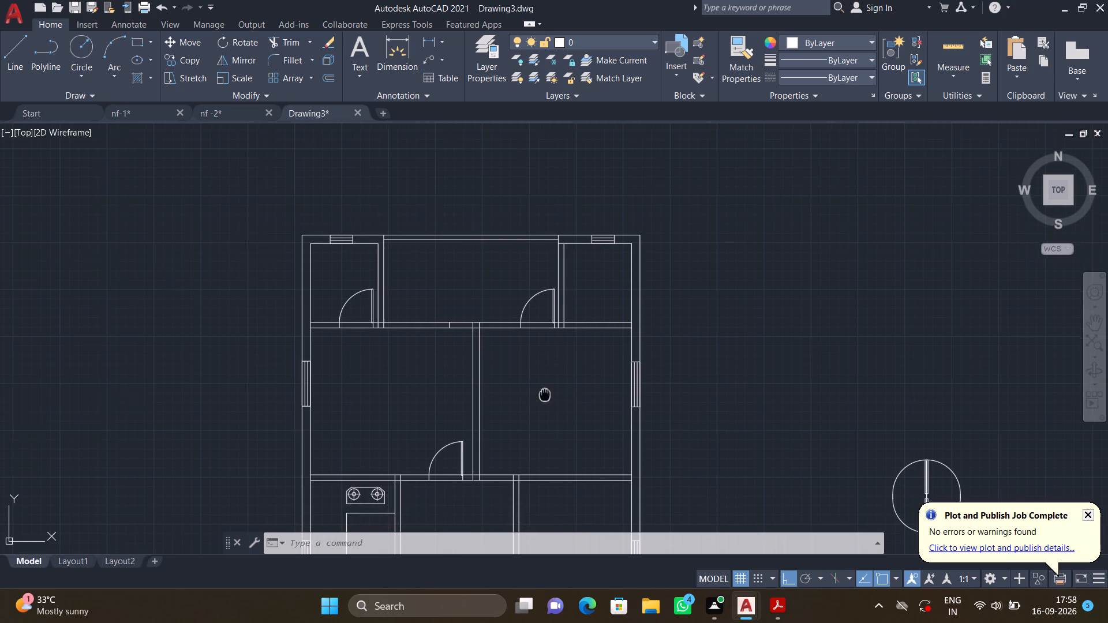
pyautogui.moveTo(544, 395); pyautogui.dragTo(284, 245, button='middle')
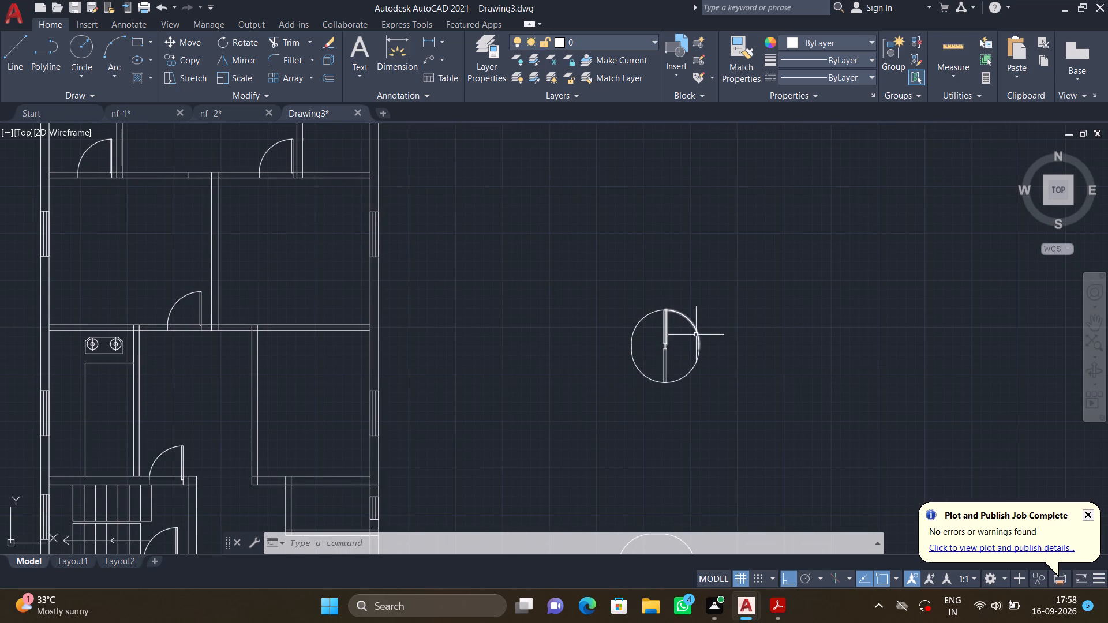
pyautogui.scroll(1, 694, 338)
pyautogui.write('co')
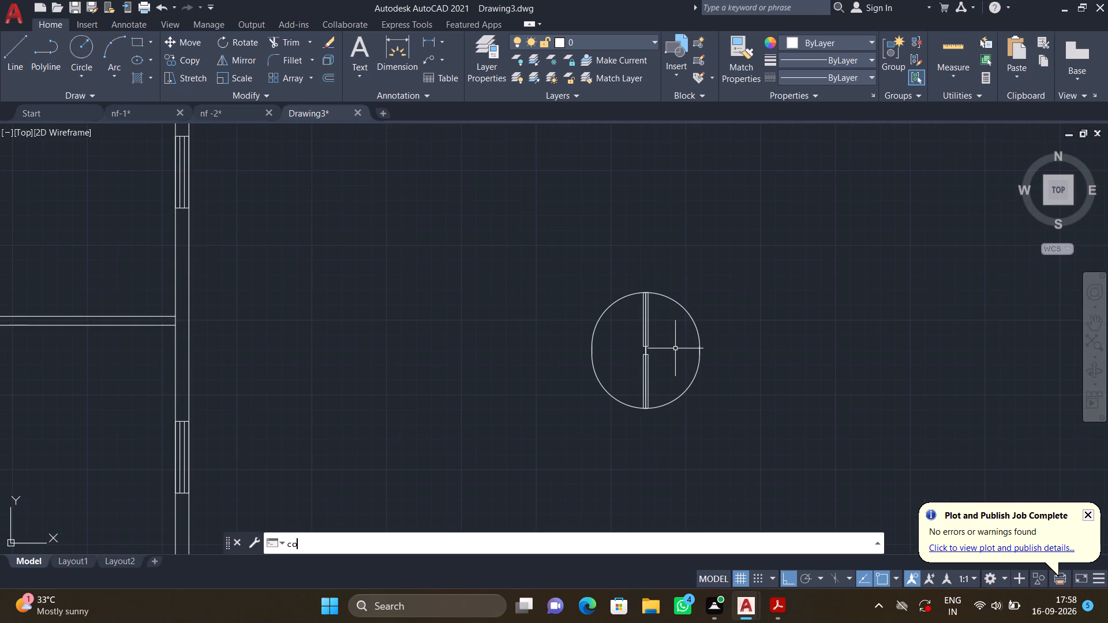
pyautogui.press('Return')
pyautogui.click(693, 317)
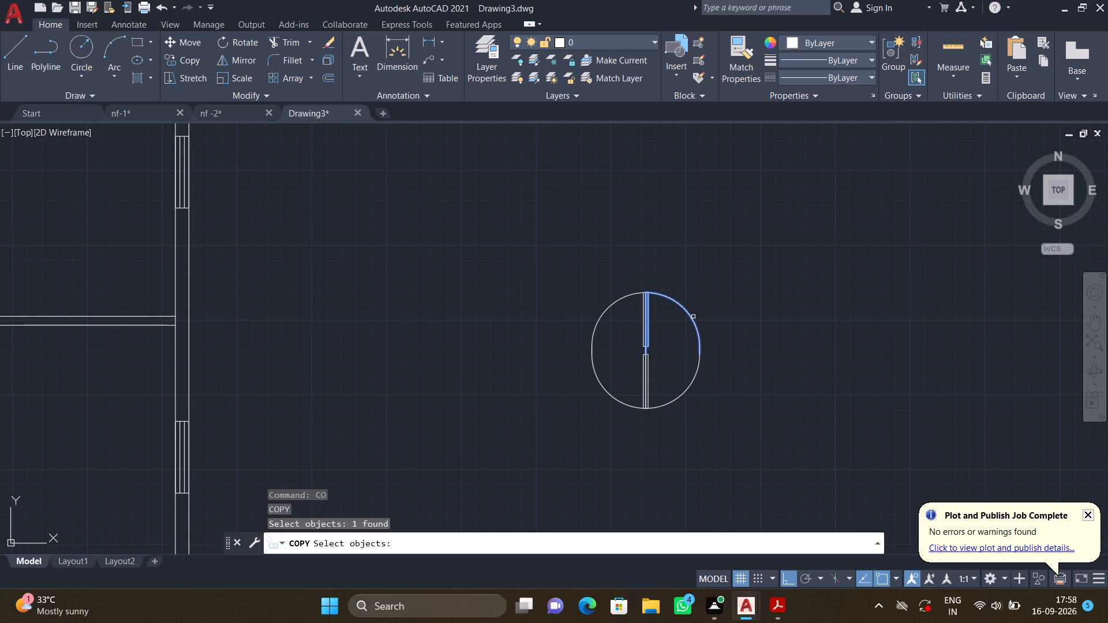
pyautogui.press('Return')
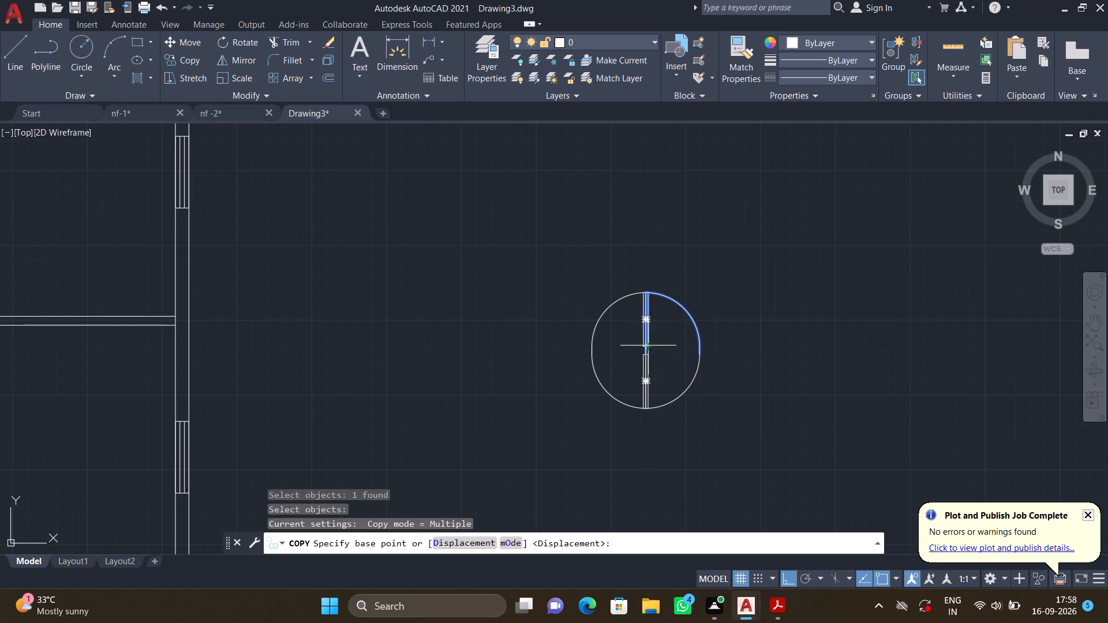
pyautogui.click(645, 349)
pyautogui.scroll(-2, 424, 312)
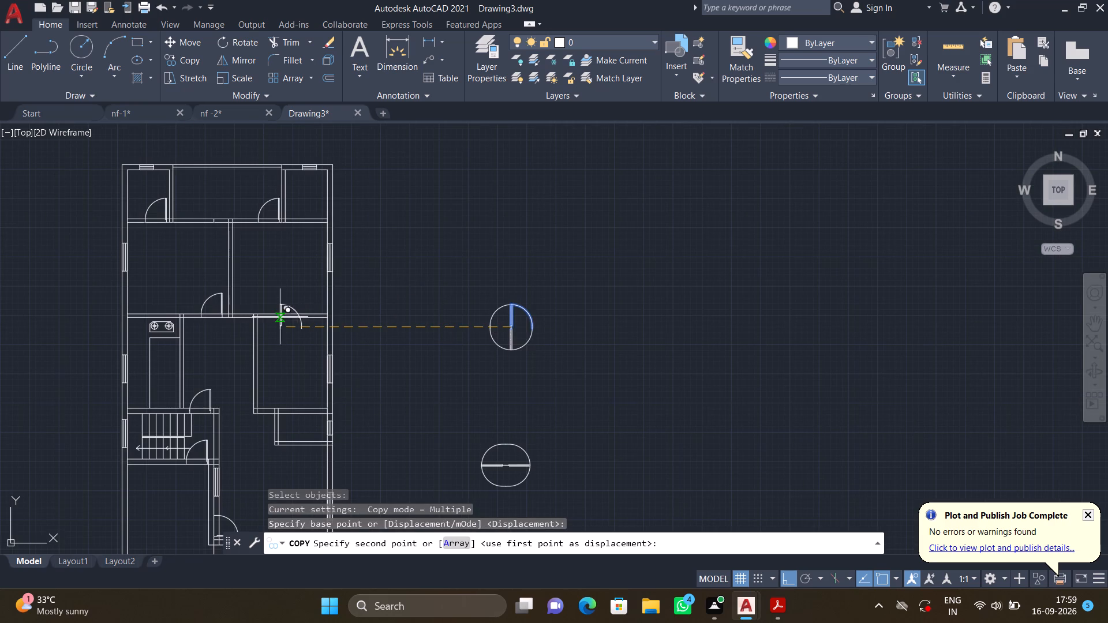
pyautogui.press('F8')
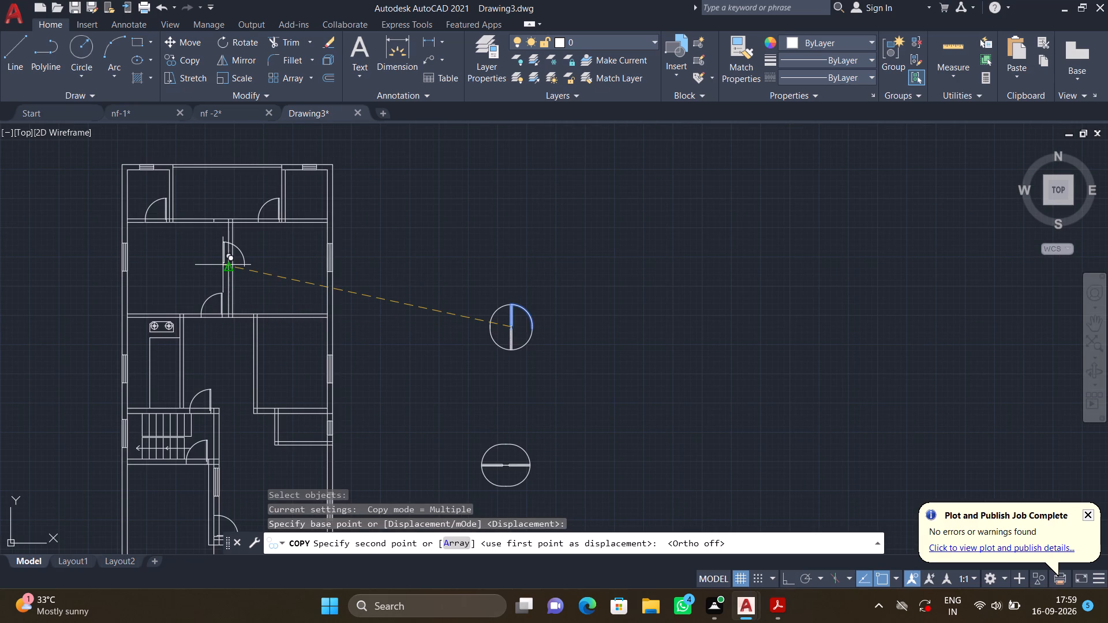
pyautogui.moveTo(181, 238); pyautogui.dragTo(217, 276, button='middle')
pyautogui.scroll(4, 220, 248)
pyautogui.moveTo(195, 292); pyautogui.dragTo(198, 290, button='middle')
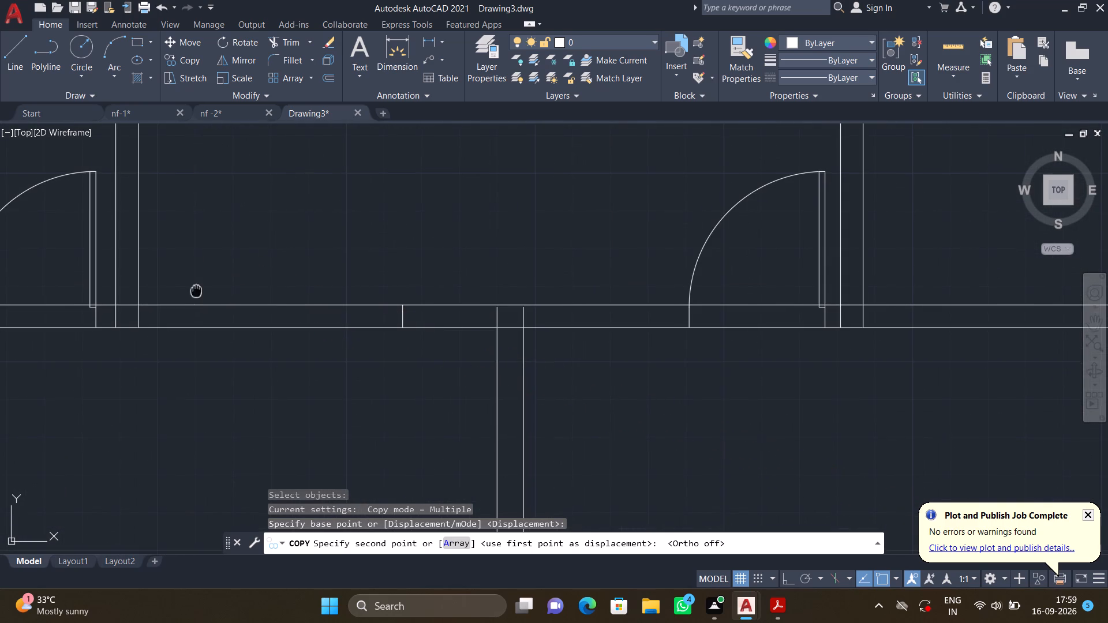
pyautogui.moveTo(198, 290); pyautogui.dragTo(282, 293, button='middle')
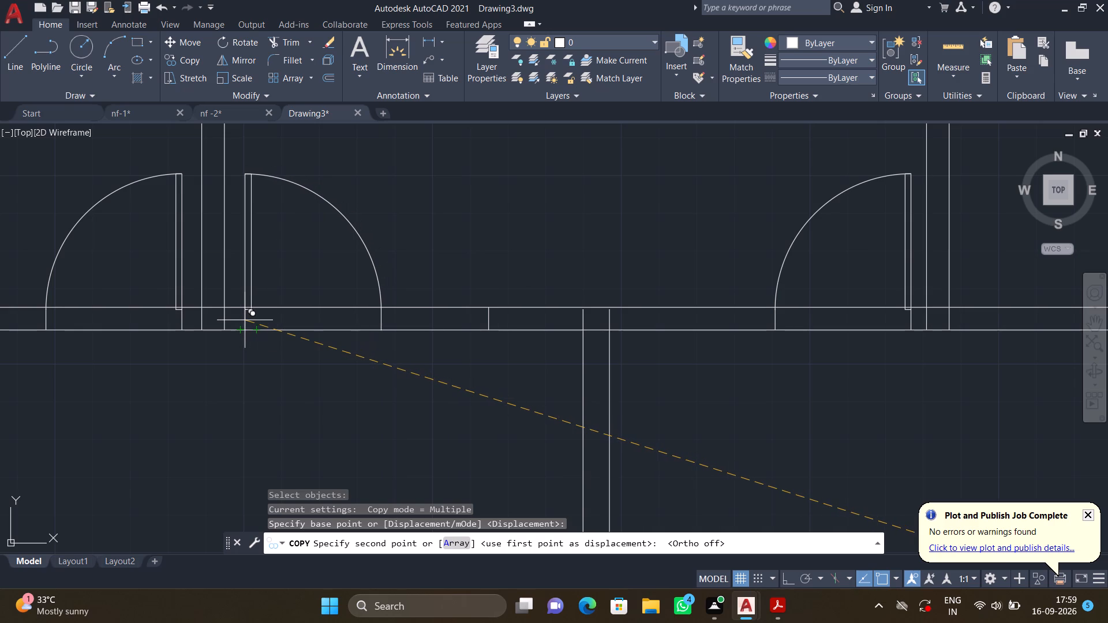
pyautogui.click(245, 320)
# Place another copy of this door on the bottom wall of the upper-right corner room, beside that room's inner side wall.
pyautogui.scroll(-1, 405, 309)
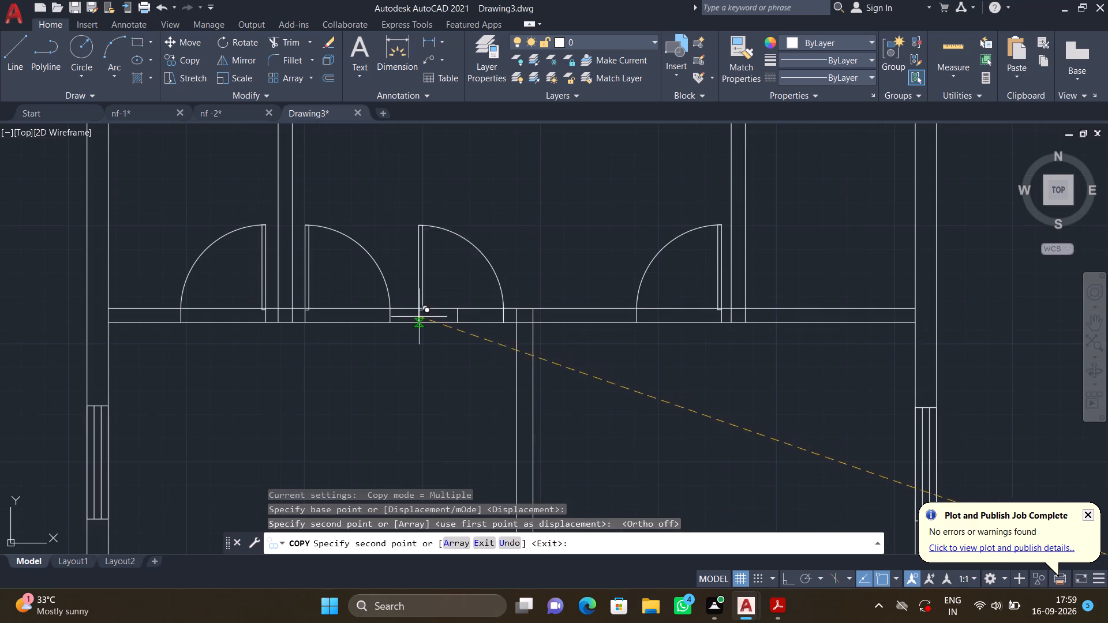
pyautogui.moveTo(491, 314); pyautogui.dragTo(317, 341, button='middle')
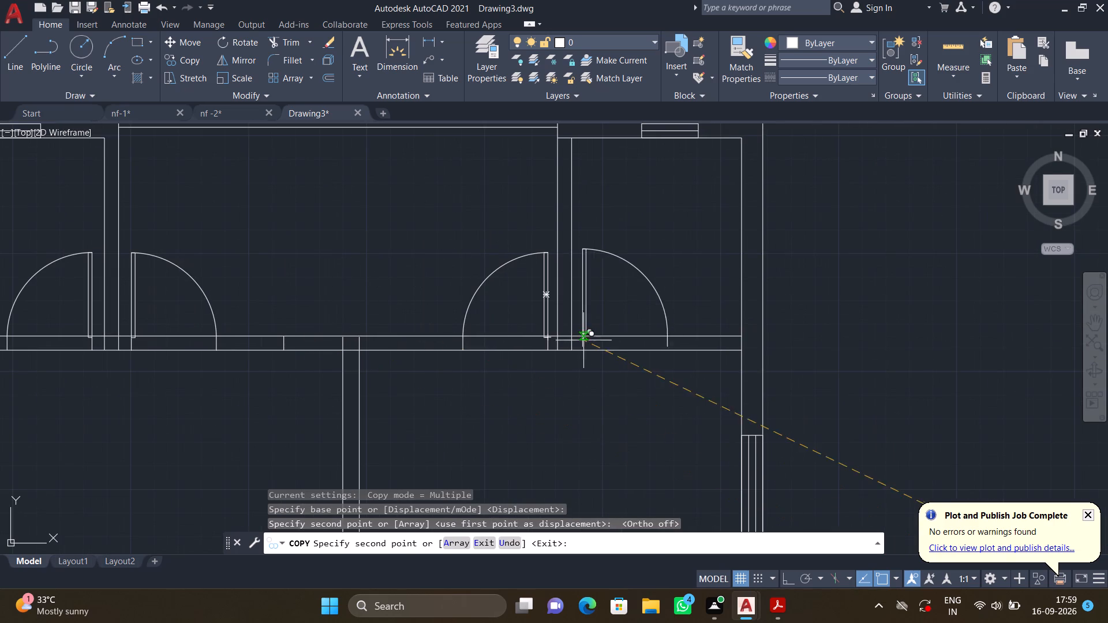
pyautogui.scroll(3, 587, 342)
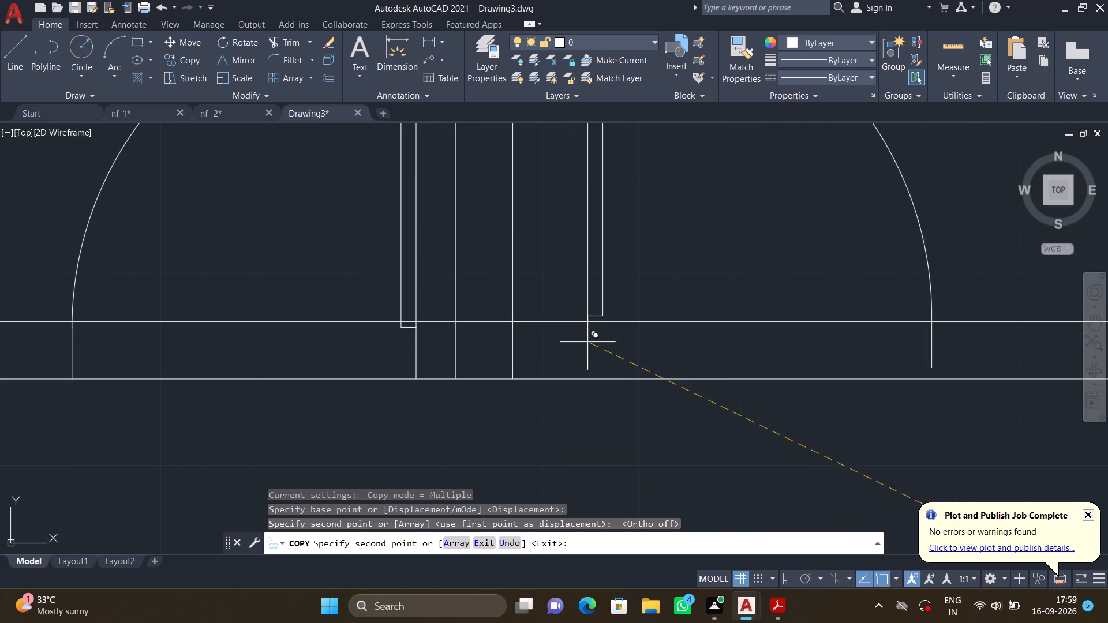
pyautogui.click(556, 352)
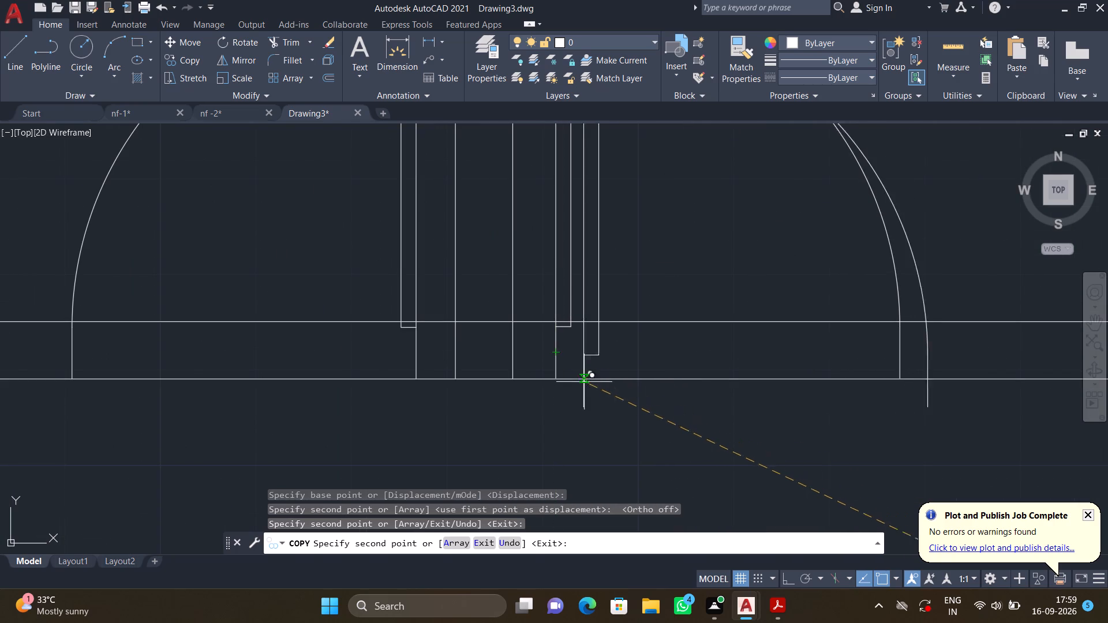
# Place a third copy on the cross wall above the kitchen passage, just right of the partition between the two large rooms.
pyautogui.scroll(-3, 594, 405)
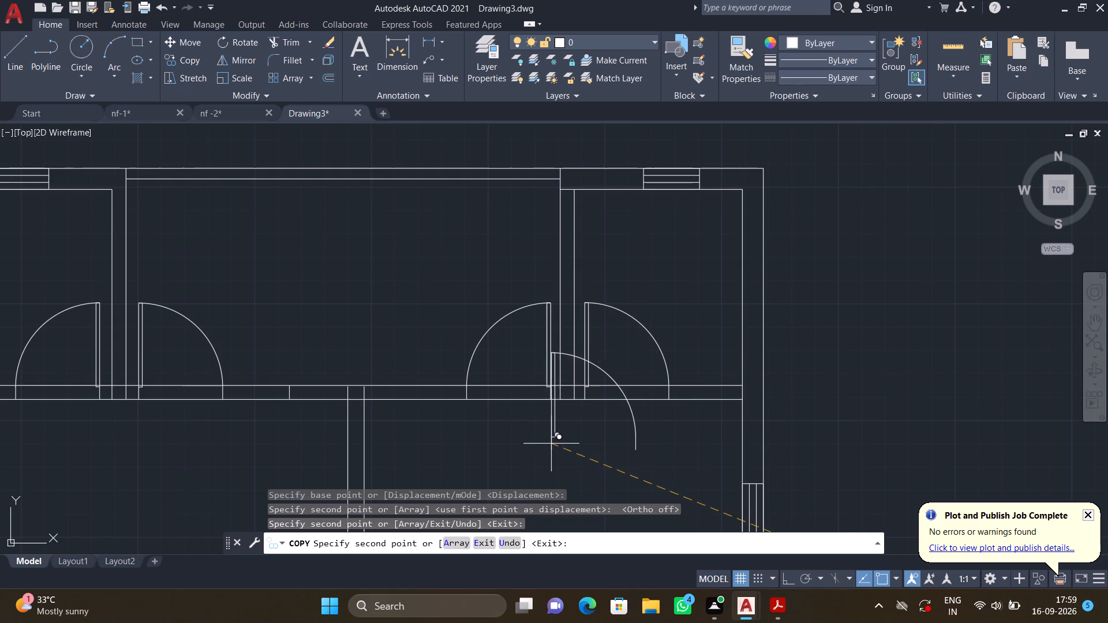
pyautogui.scroll(-1, 549, 442)
pyautogui.moveTo(536, 440); pyautogui.dragTo(485, 267, button='middle')
pyautogui.moveTo(446, 392); pyautogui.dragTo(447, 252, button='middle')
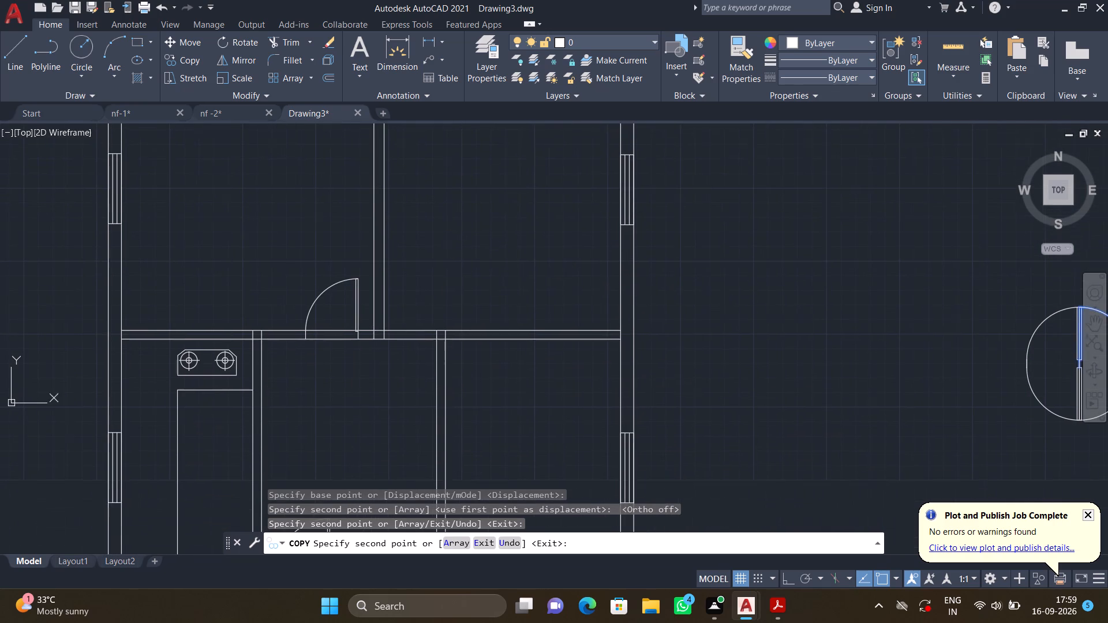
pyautogui.moveTo(447, 252); pyautogui.dragTo(448, 252, button='middle')
pyautogui.scroll(3, 387, 324)
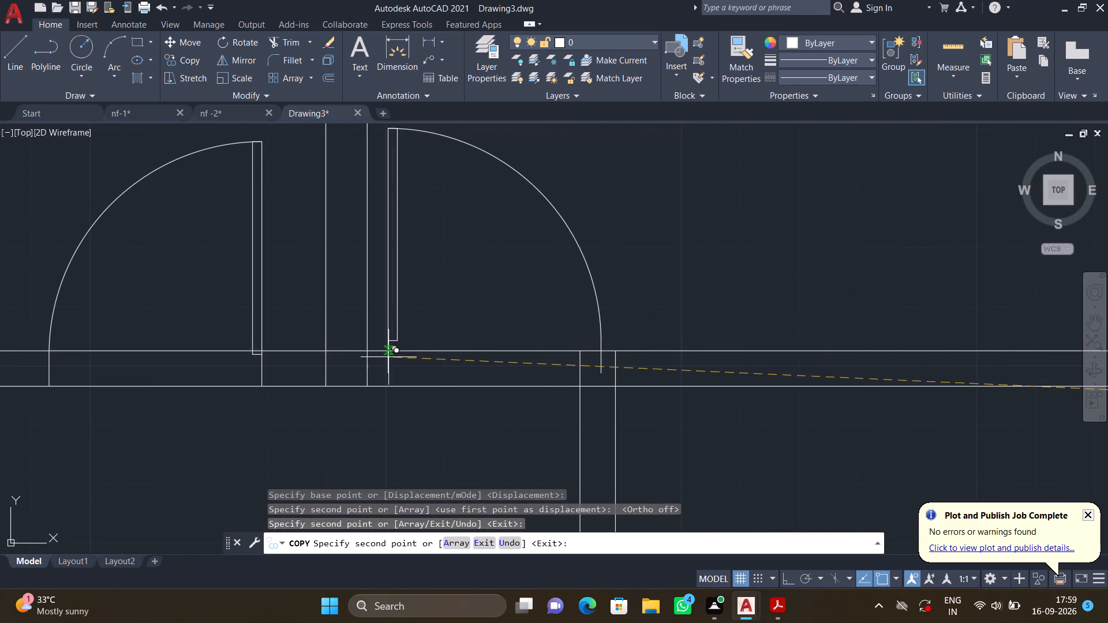
pyautogui.scroll(2, 388, 357)
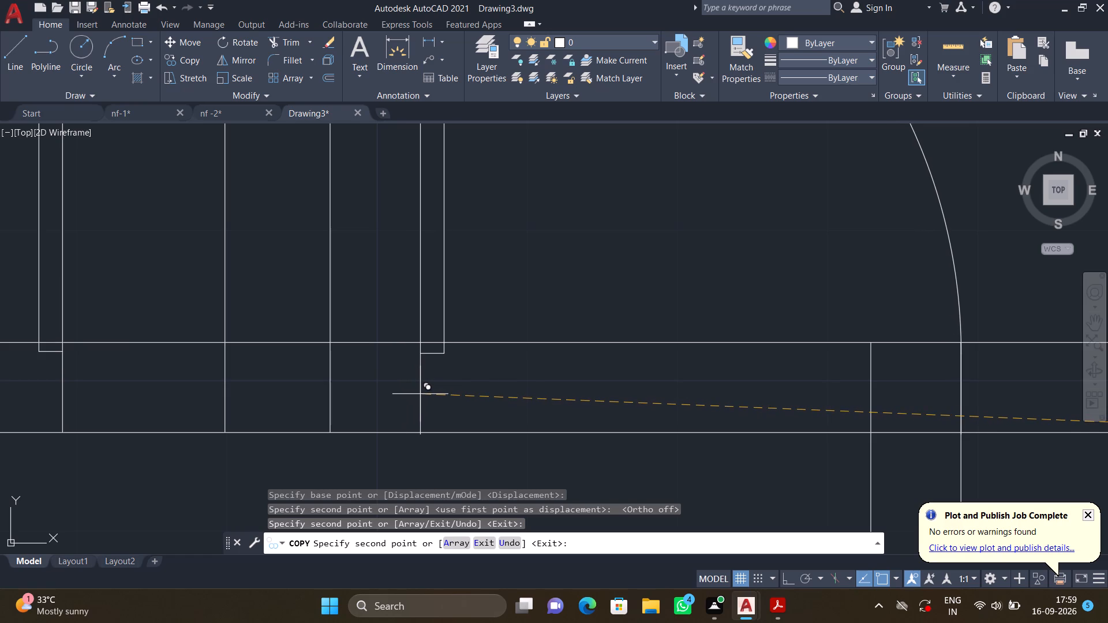
pyautogui.click(420, 391)
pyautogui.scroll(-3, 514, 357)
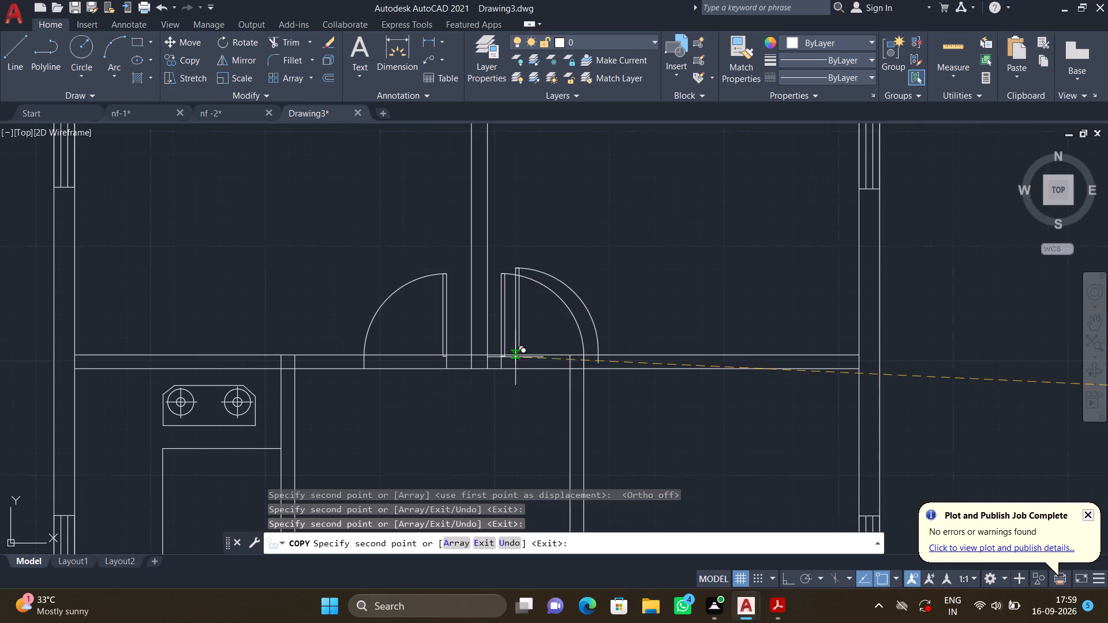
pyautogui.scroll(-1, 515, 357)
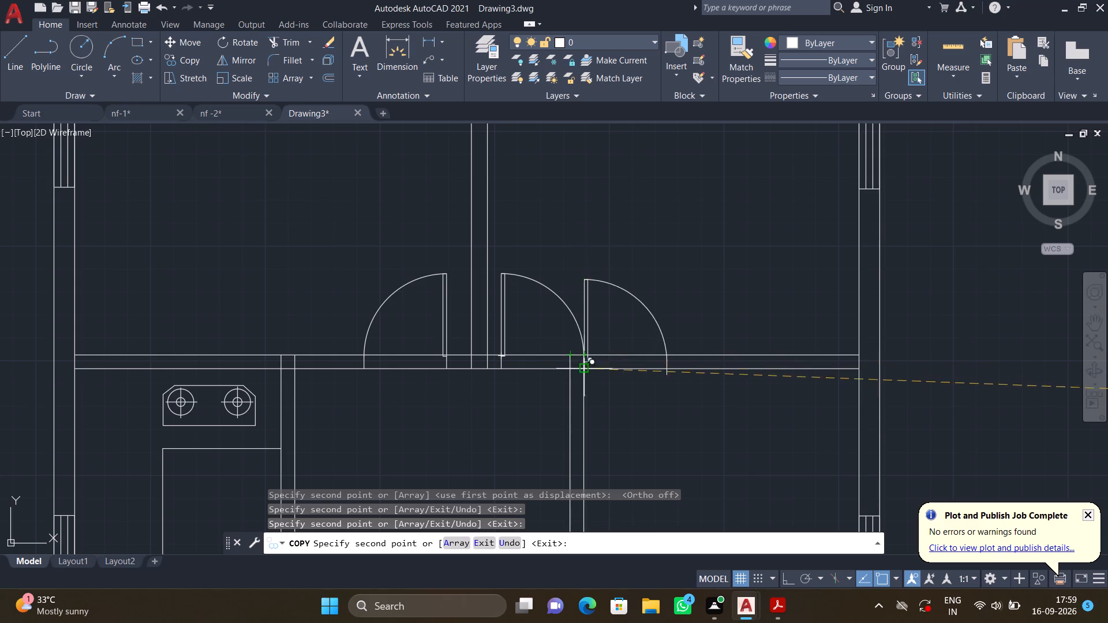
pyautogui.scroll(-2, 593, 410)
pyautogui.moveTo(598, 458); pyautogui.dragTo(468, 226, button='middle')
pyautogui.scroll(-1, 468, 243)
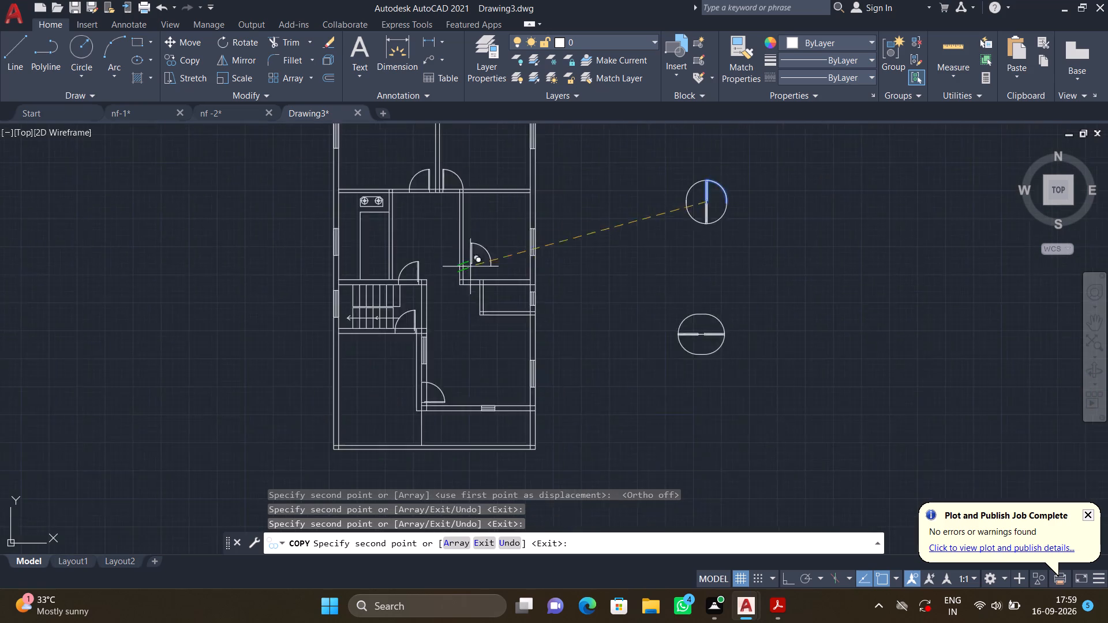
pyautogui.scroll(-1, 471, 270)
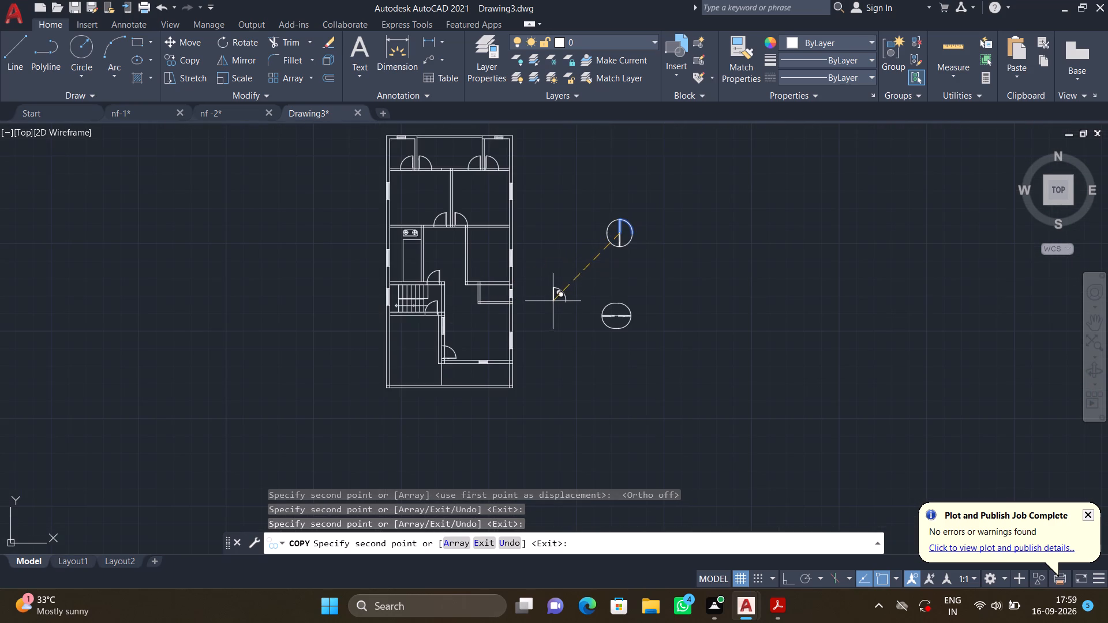
# With Ortho on, move the door above the kitchen passage vertically down so its jamb endpoint meets the cross wall's lower face.
pyautogui.press('Return')
pyautogui.scroll(5, 463, 213)
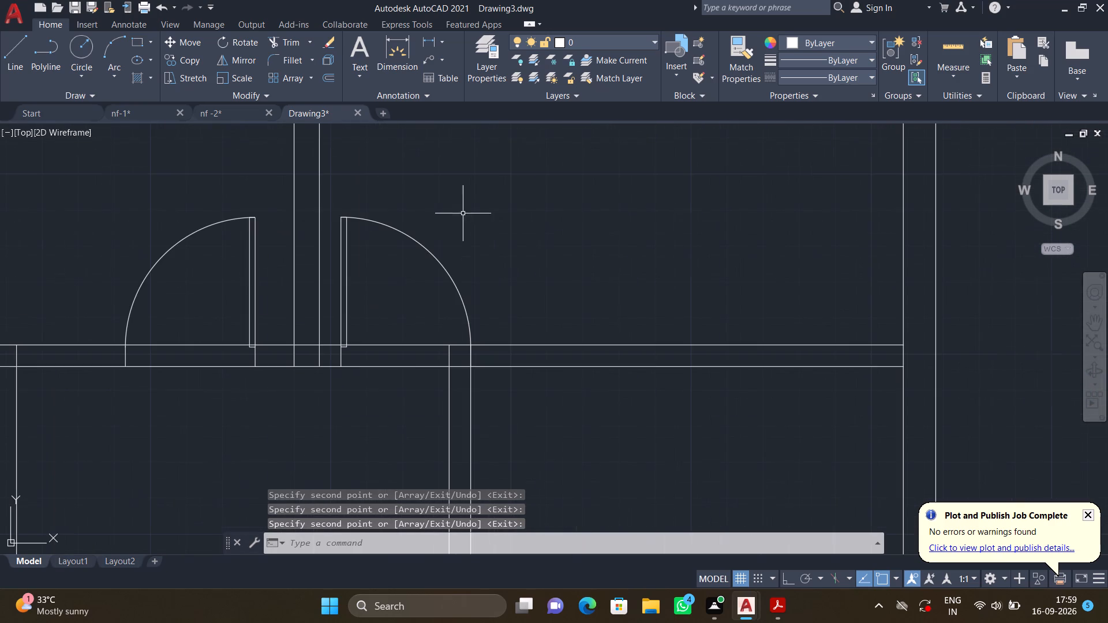
pyautogui.scroll(4, 342, 369)
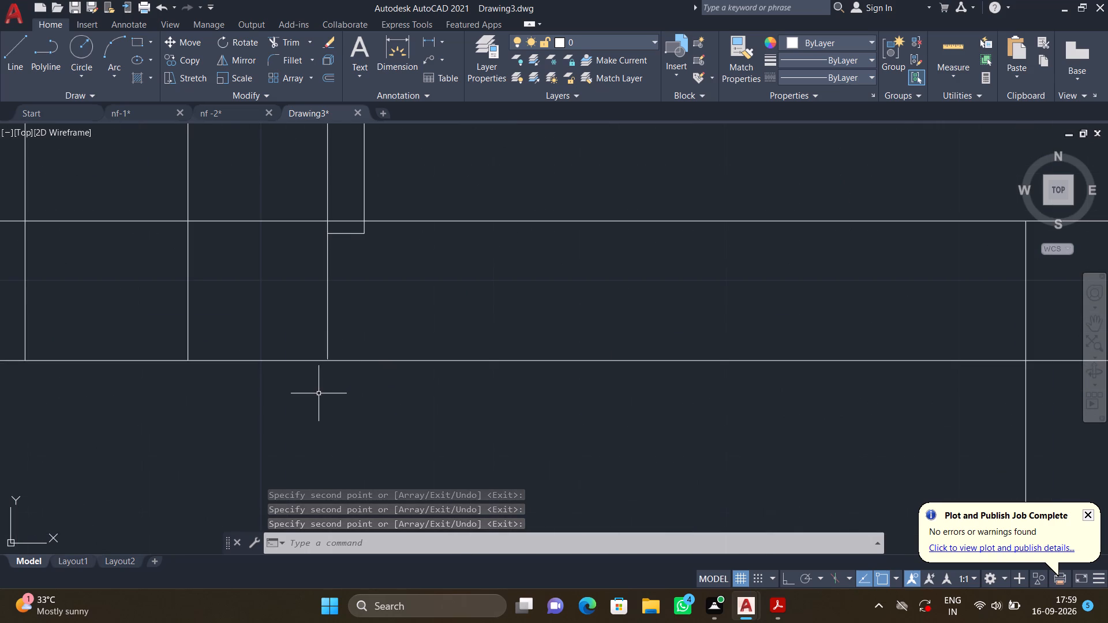
pyautogui.scroll(4, 325, 356)
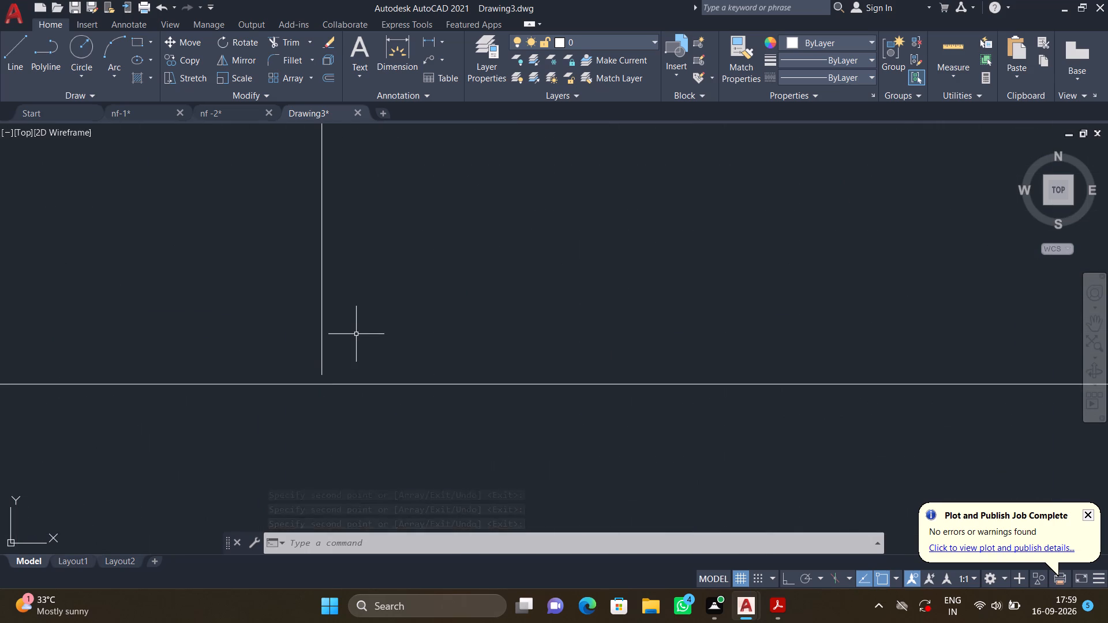
pyautogui.press('F8')
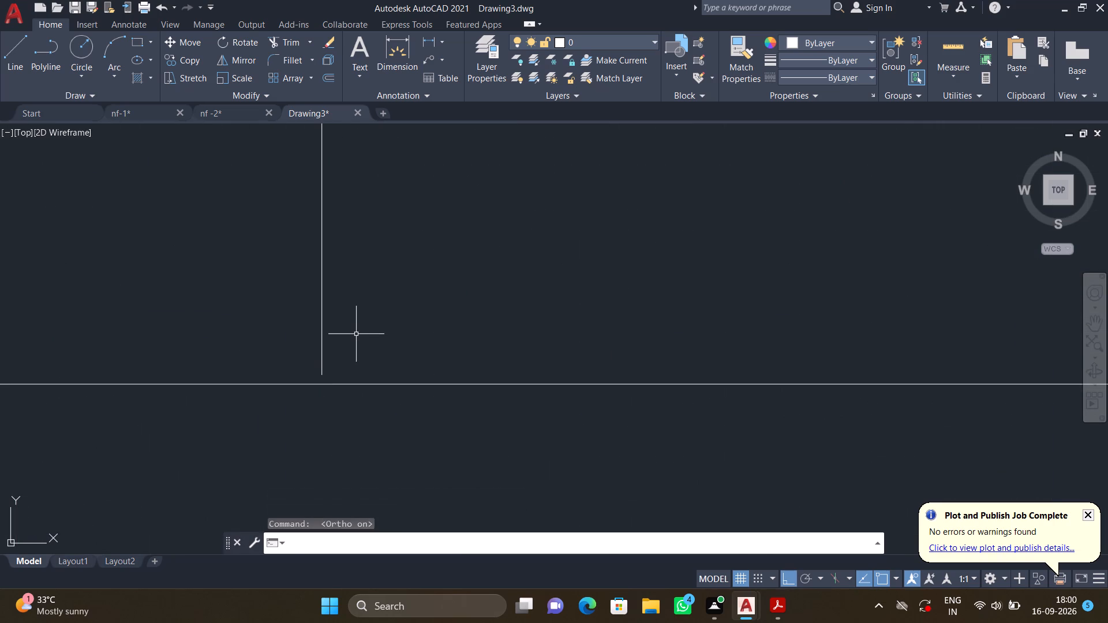
pyautogui.press('m')
pyautogui.press('Return')
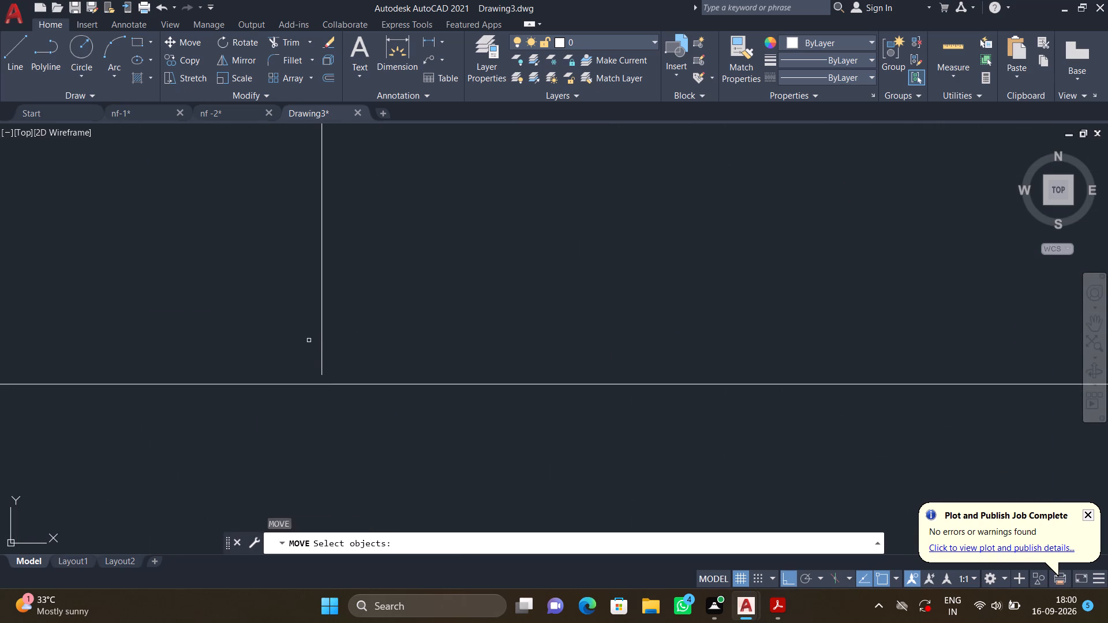
pyautogui.click(320, 331)
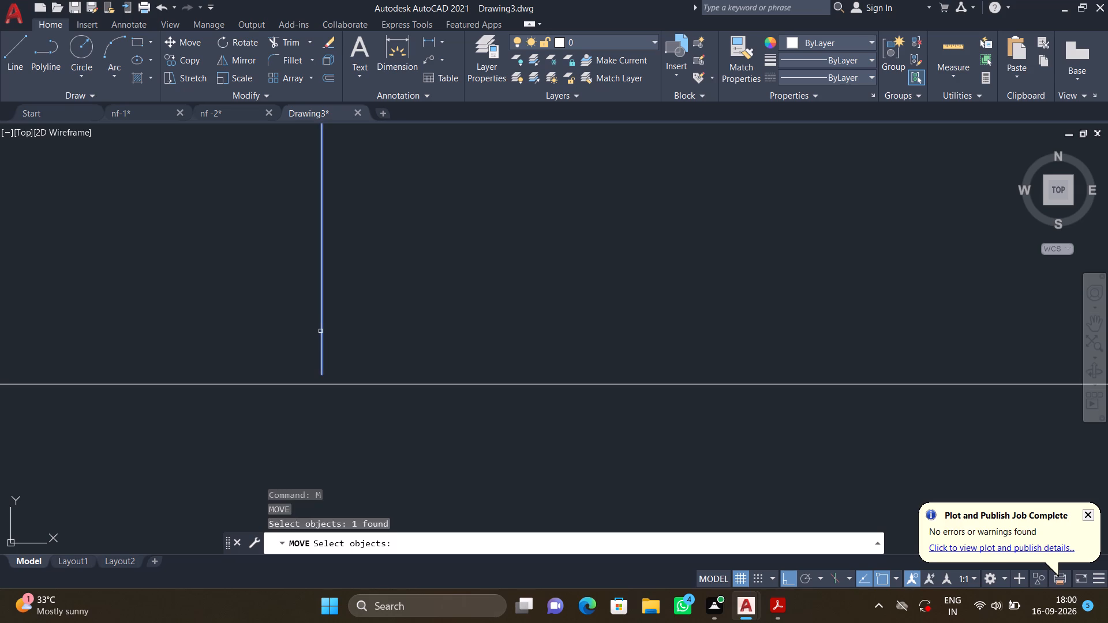
pyautogui.press('Return')
pyautogui.scroll(5, 325, 374)
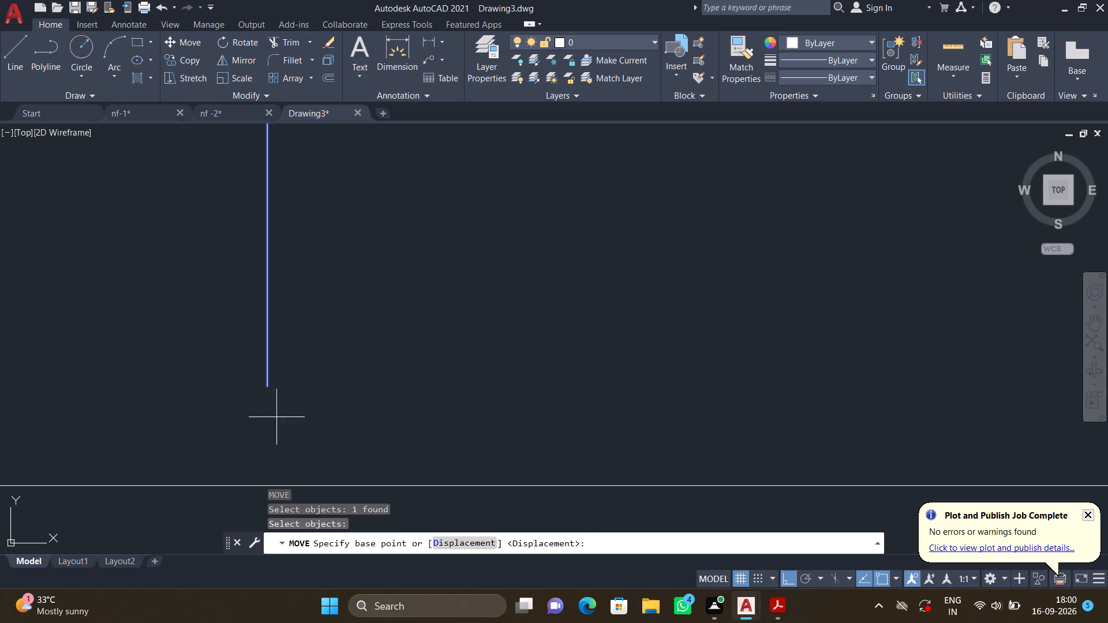
pyautogui.click(270, 384)
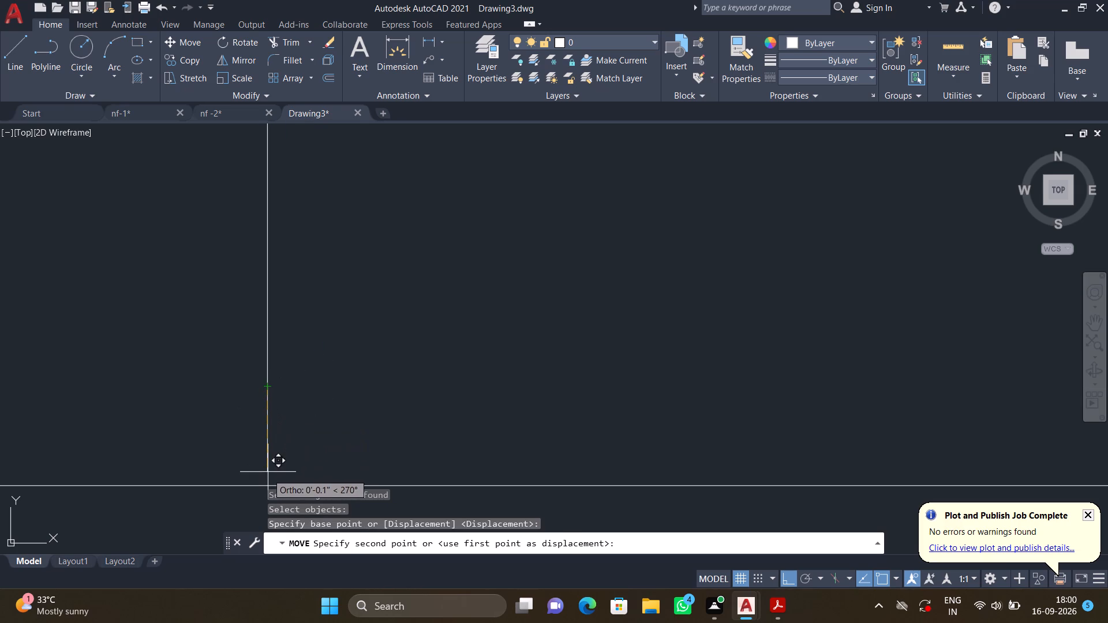
pyautogui.click(267, 486)
pyautogui.scroll(-5, 325, 426)
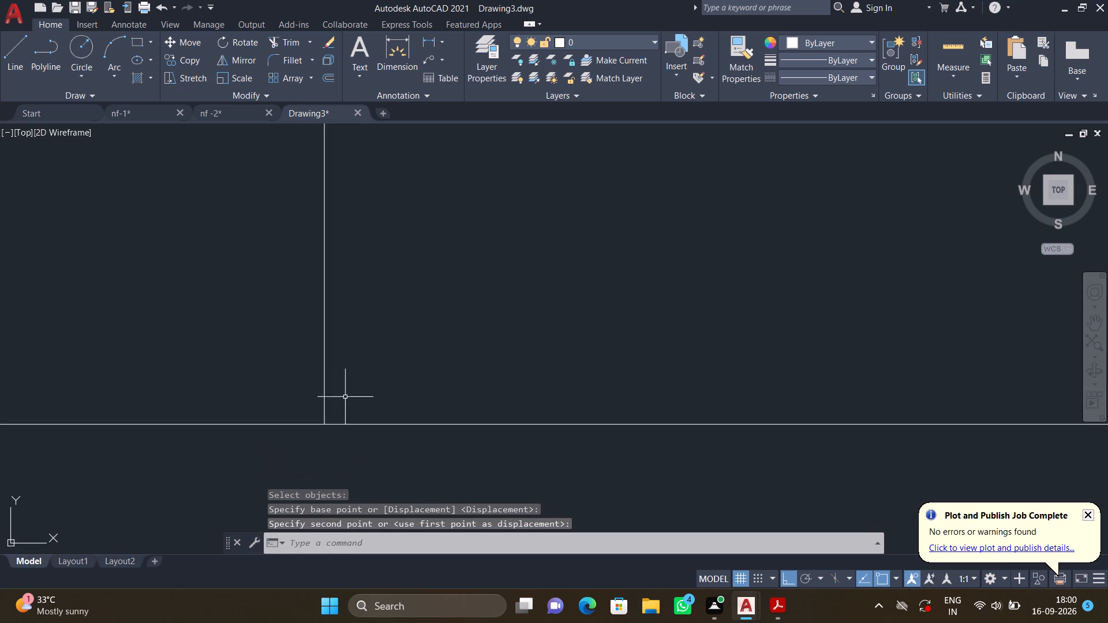
# Move the upper-right corner room's door vertically down so its jamb endpoint meets the lower face of the room's bottom wall.
pyautogui.scroll(-9, 360, 381)
pyautogui.moveTo(396, 358); pyautogui.dragTo(473, 622, button='middle')
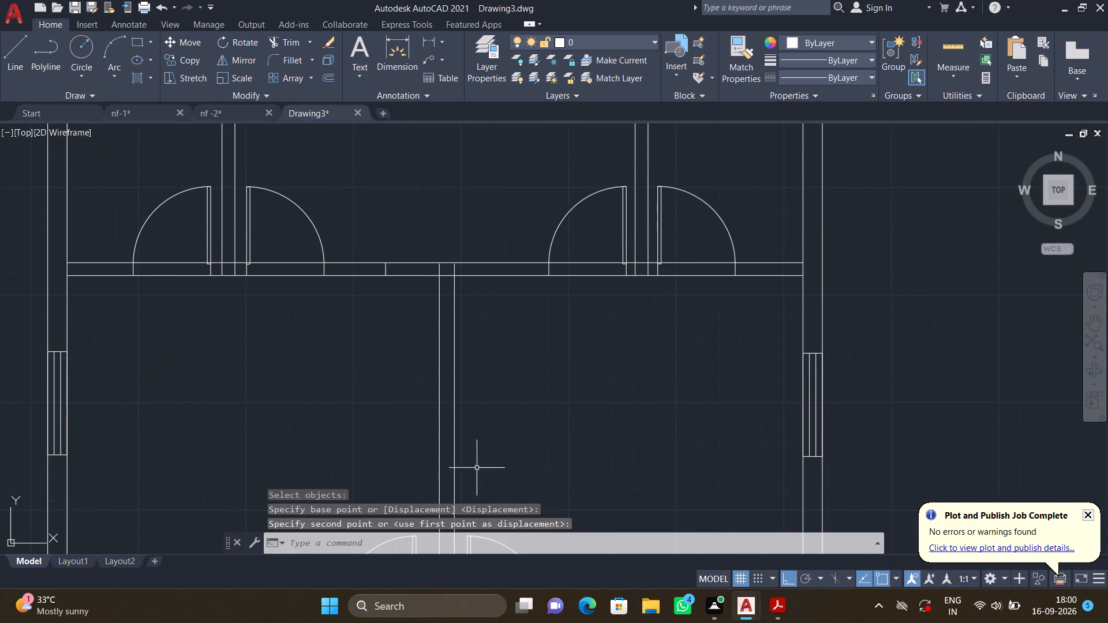
pyautogui.moveTo(589, 301); pyautogui.dragTo(433, 393, button='middle')
pyautogui.scroll(3, 503, 352)
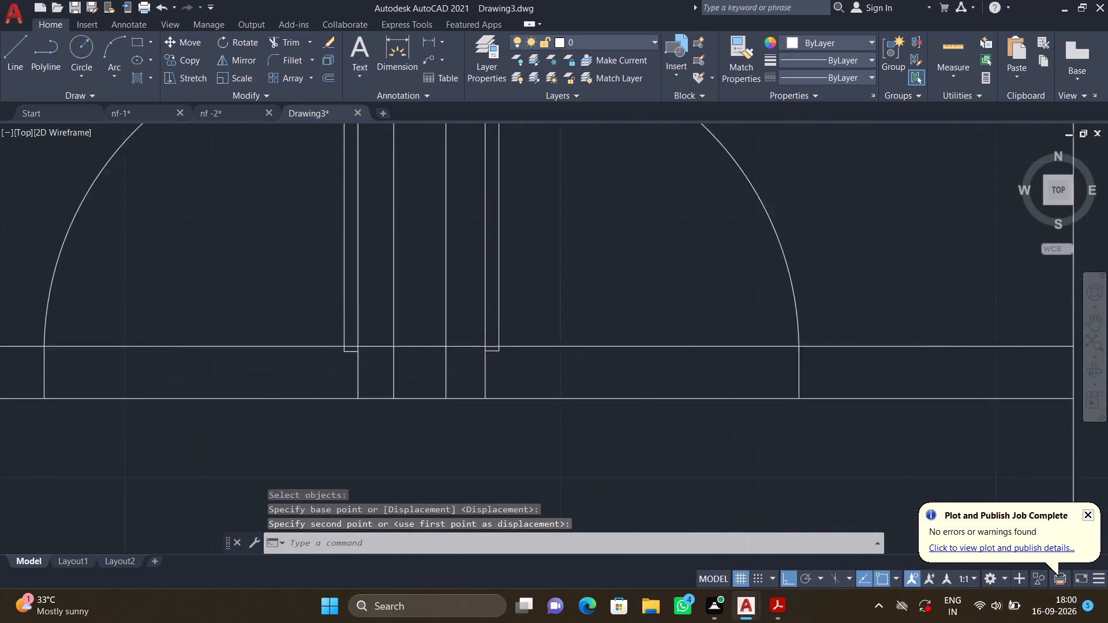
pyautogui.scroll(2, 506, 364)
pyautogui.scroll(4, 441, 435)
pyautogui.moveTo(439, 426); pyautogui.dragTo(323, 243, button='middle')
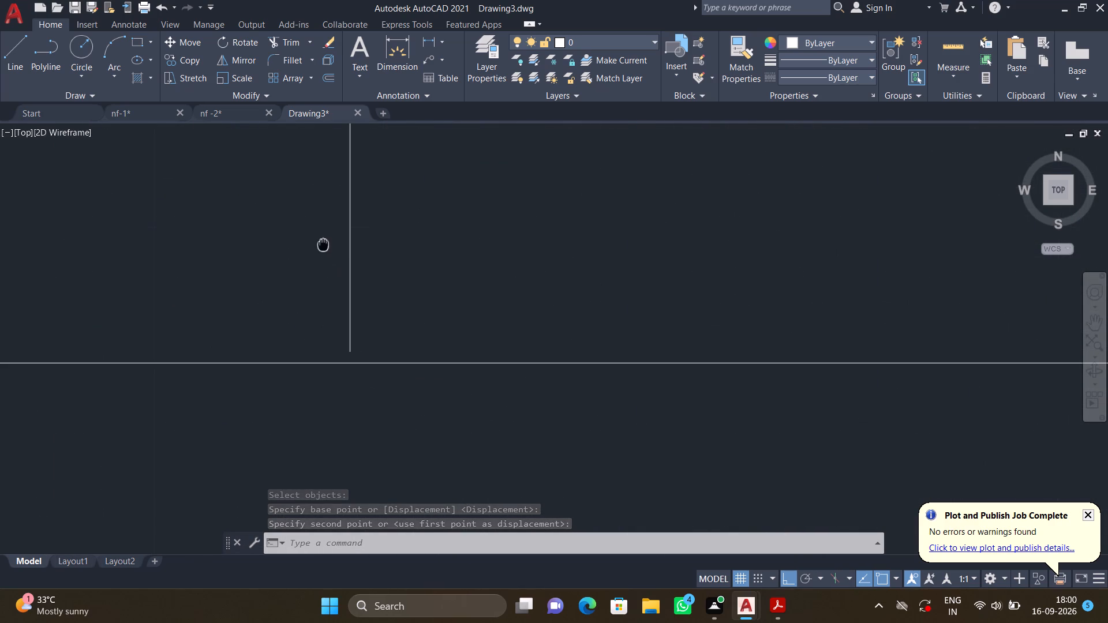
pyautogui.press('m')
pyautogui.press('Return')
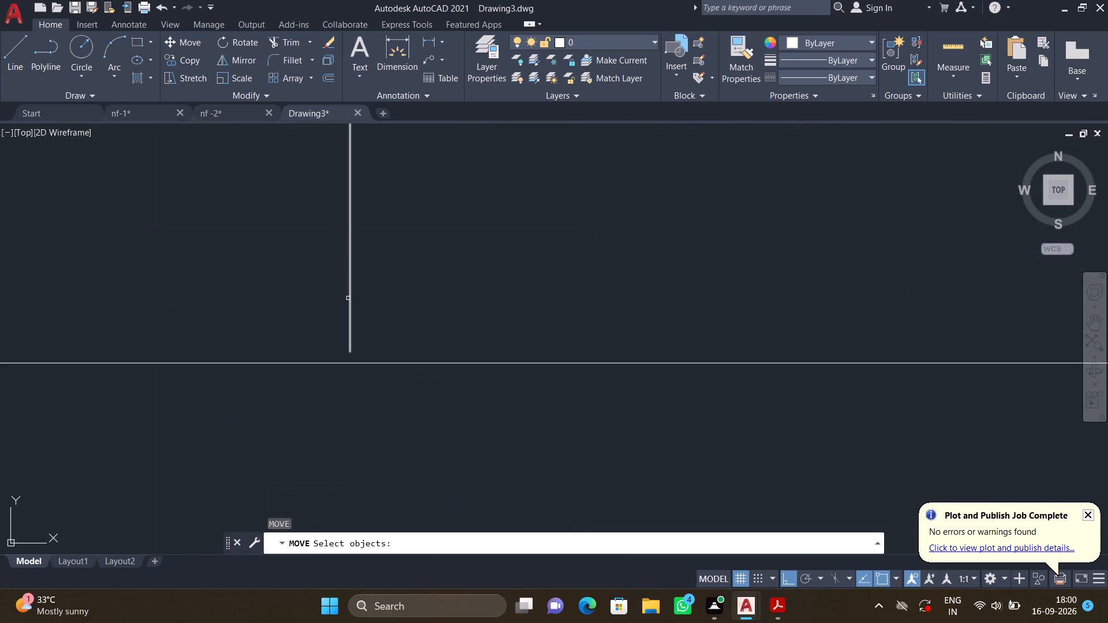
pyautogui.click(350, 297)
pyautogui.press('Return')
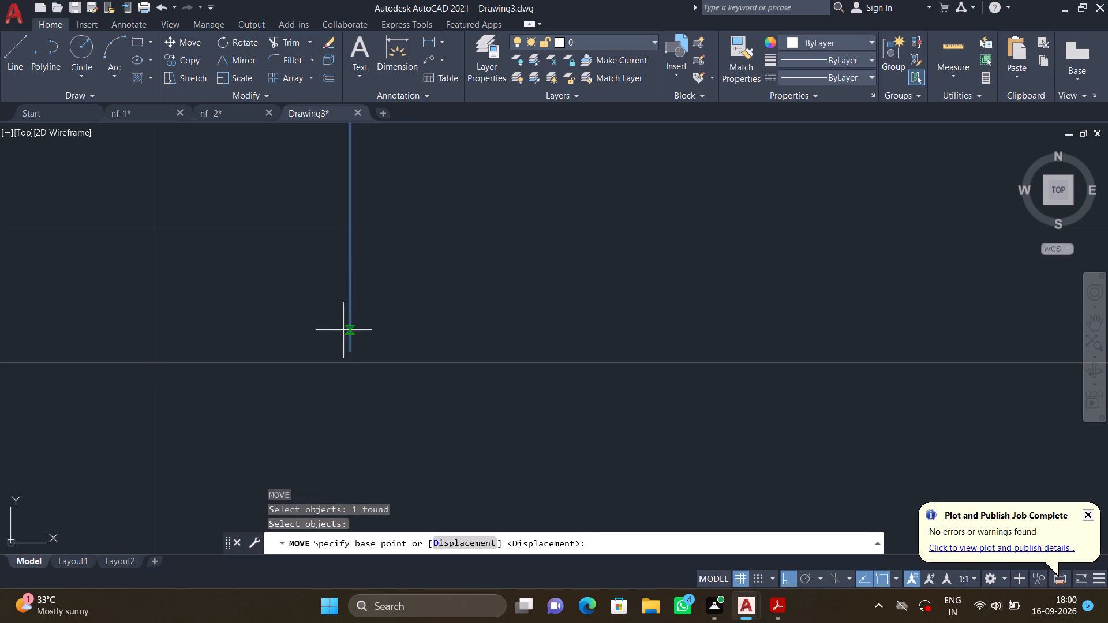
pyautogui.scroll(3, 357, 352)
pyautogui.click(316, 351)
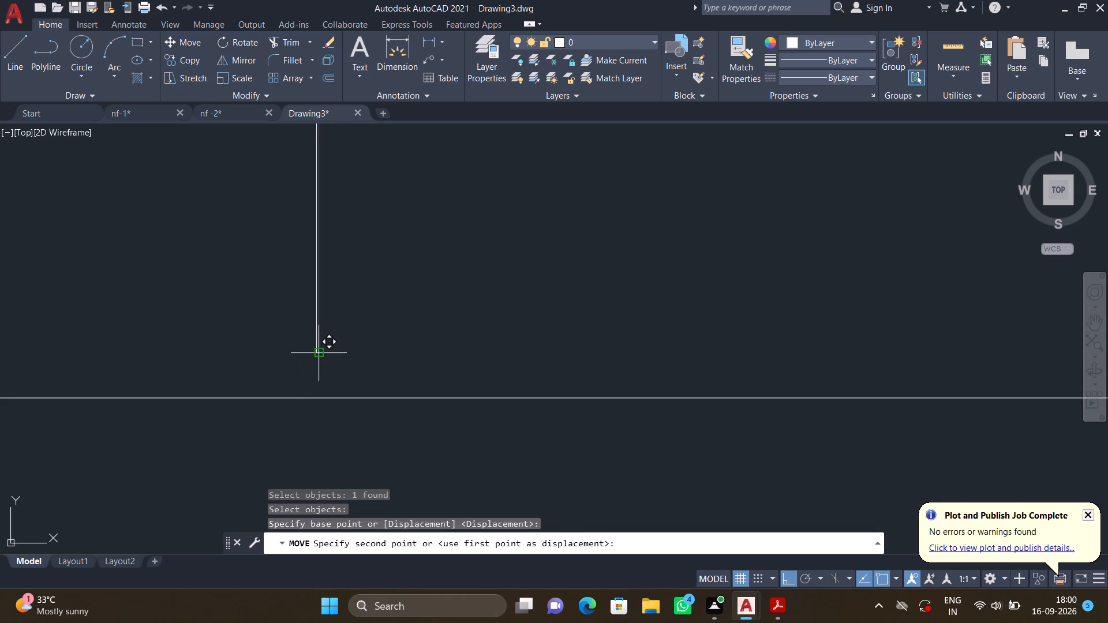
pyautogui.click(317, 400)
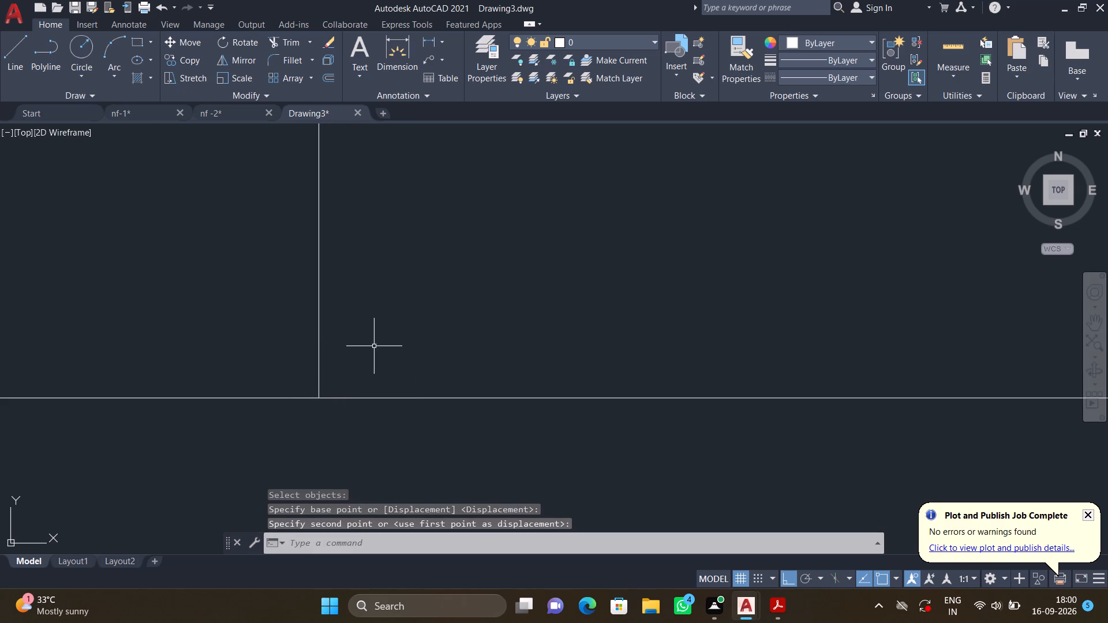
# Move the door just right of the upper-left corner room vertically up so its jamb endpoint meets the upper cross wall's lower face.
pyautogui.scroll(-5, 376, 344)
pyautogui.scroll(-10, 405, 303)
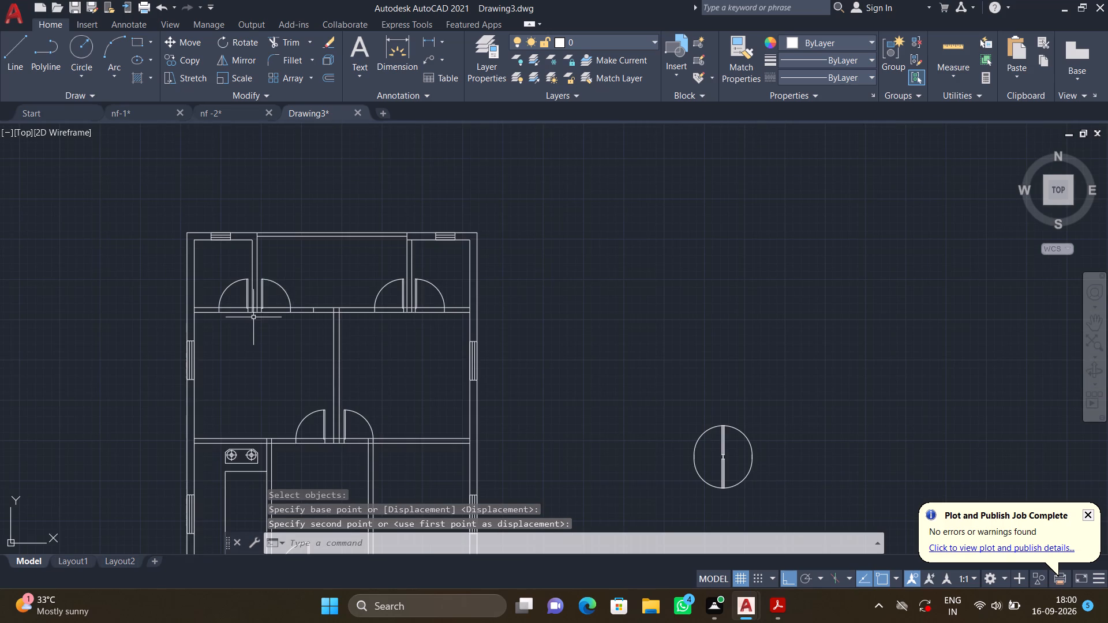
pyautogui.scroll(5, 254, 317)
pyautogui.scroll(5, 316, 271)
pyautogui.moveTo(226, 278); pyautogui.dragTo(331, 454, button='middle')
pyautogui.press('space')
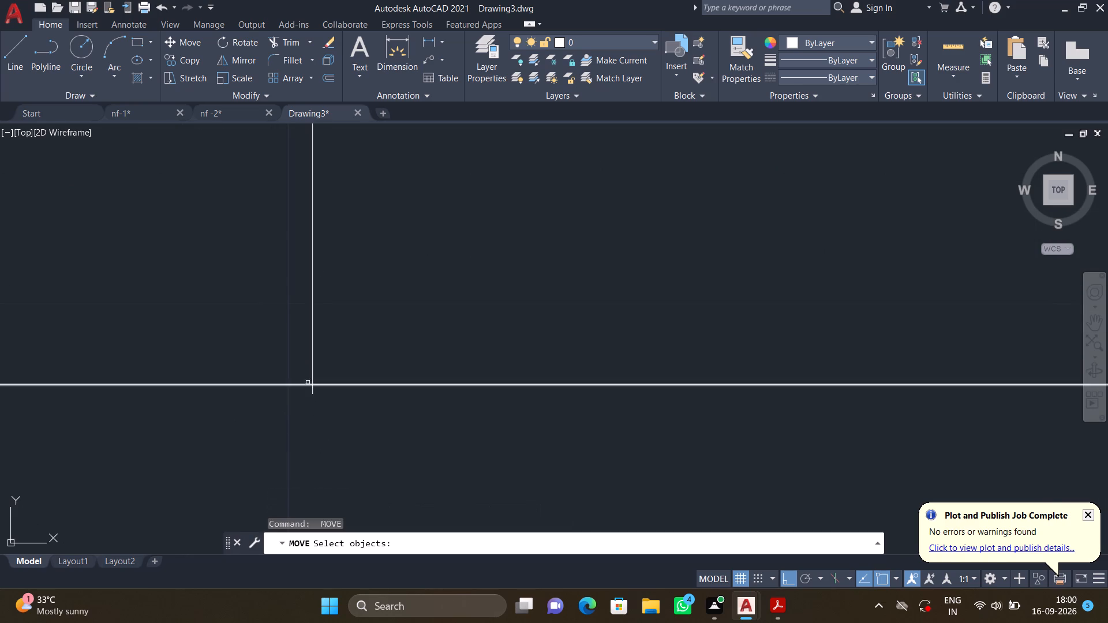
pyautogui.click(312, 362)
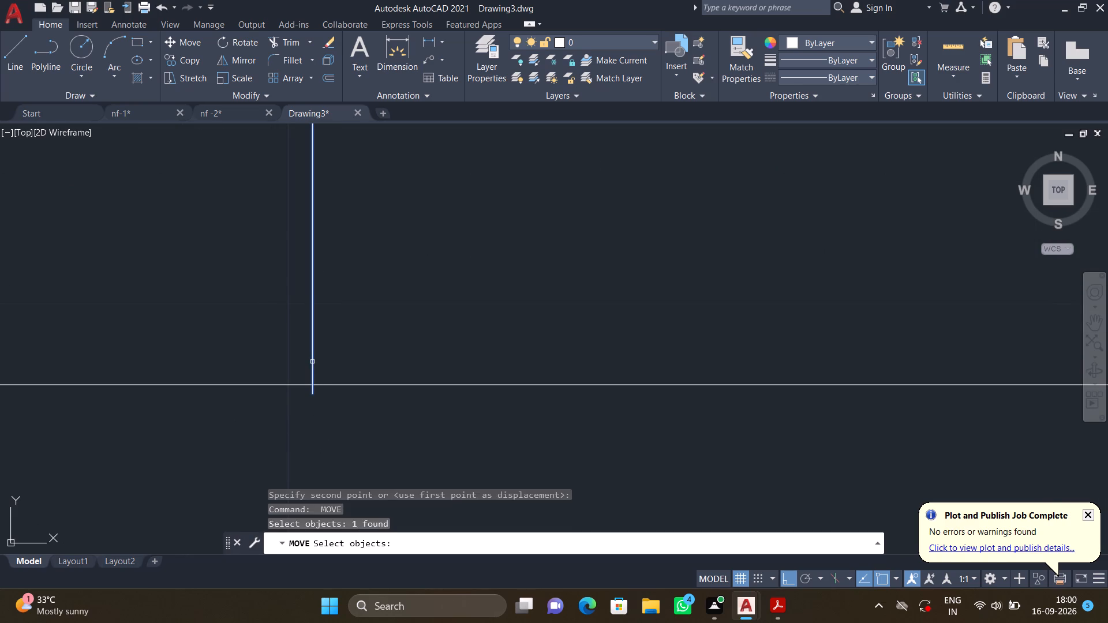
pyautogui.press('Return')
pyautogui.scroll(4, 308, 397)
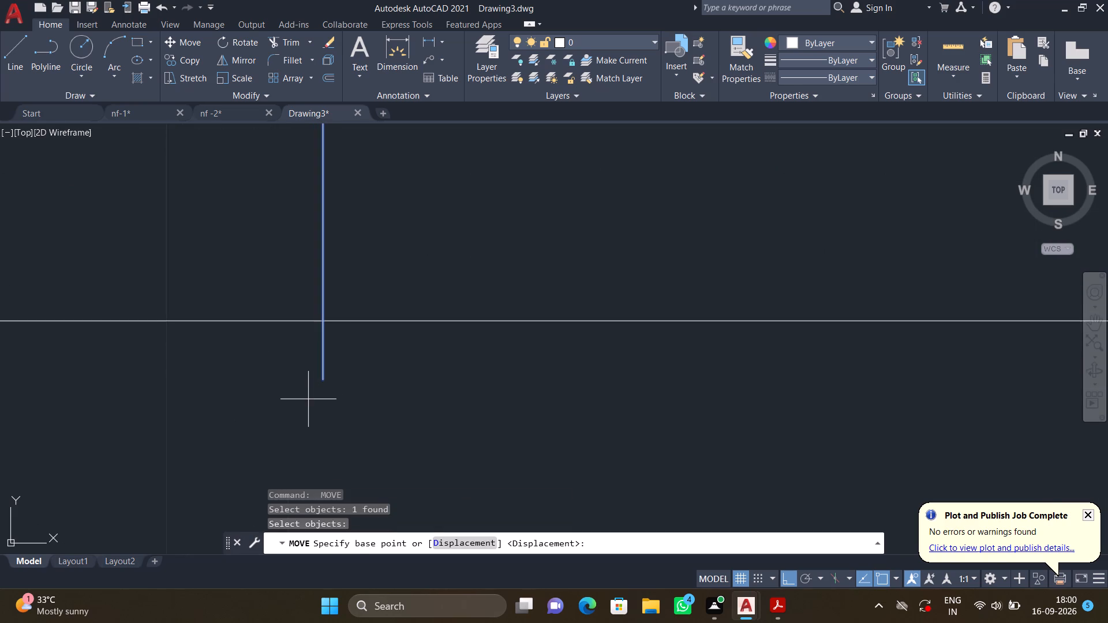
pyautogui.click(323, 379)
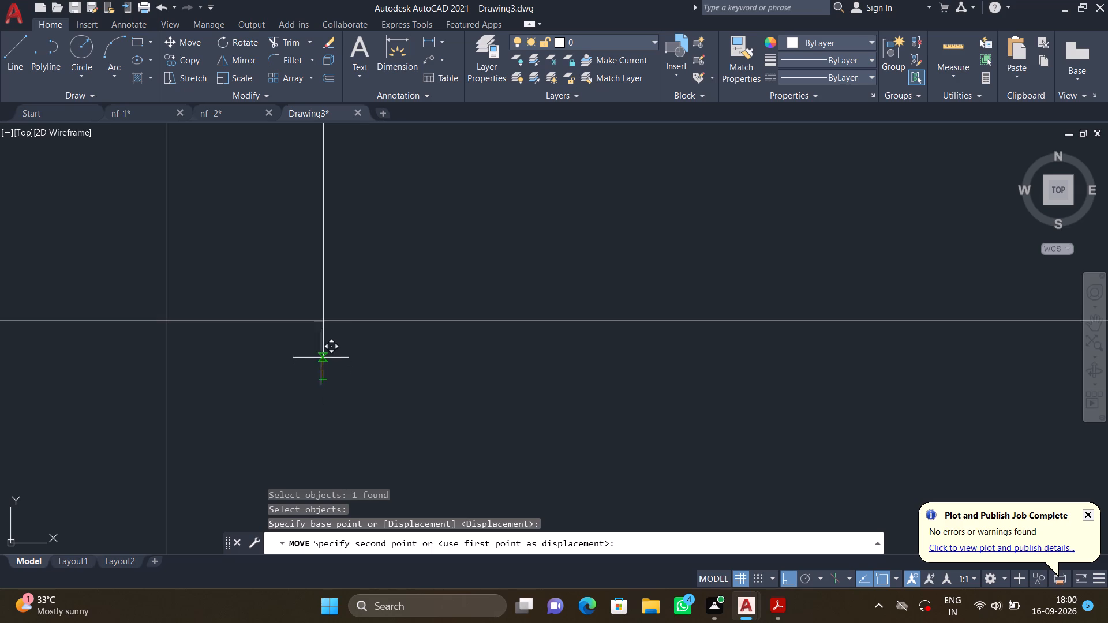
pyautogui.click(323, 322)
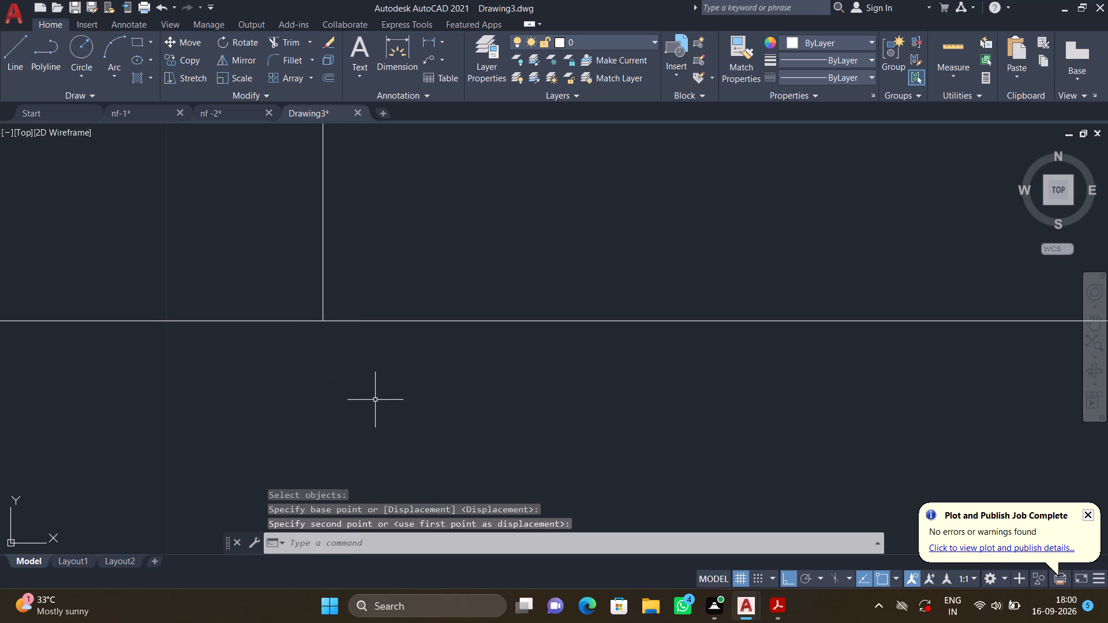
# With Ortho off, copy the horizontal-leaf group's upper-right door by its jamb endpoint onto the middle-right room's inner side wall, just above its bottom wall.
pyautogui.scroll(-4, 375, 395)
pyautogui.scroll(-8, 419, 375)
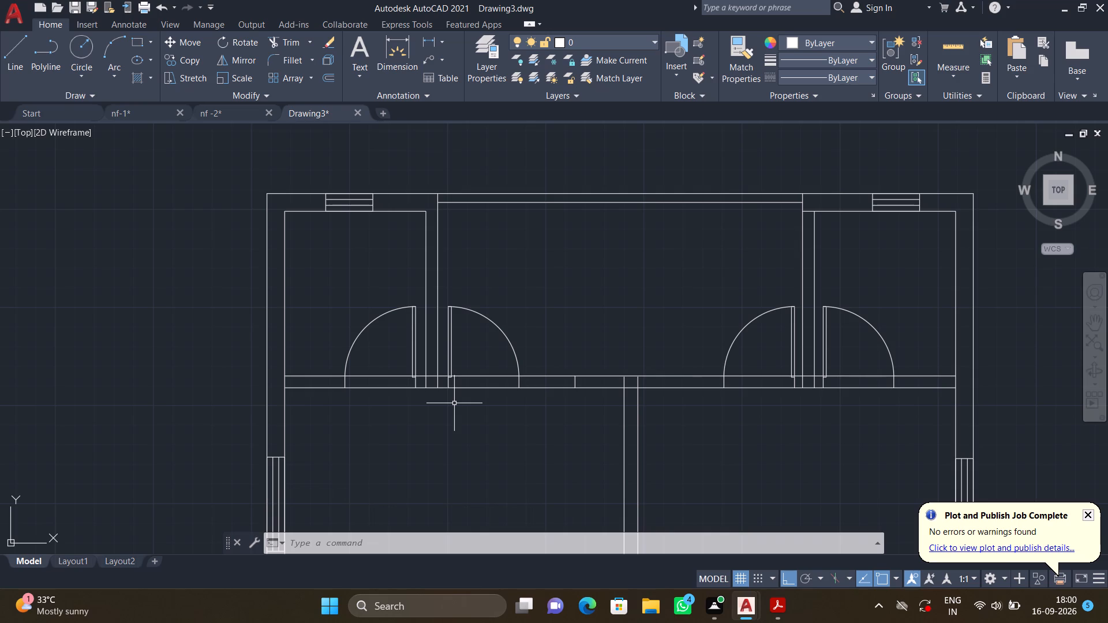
pyautogui.scroll(-1, 463, 403)
pyautogui.moveTo(455, 418); pyautogui.dragTo(271, 305, button='middle')
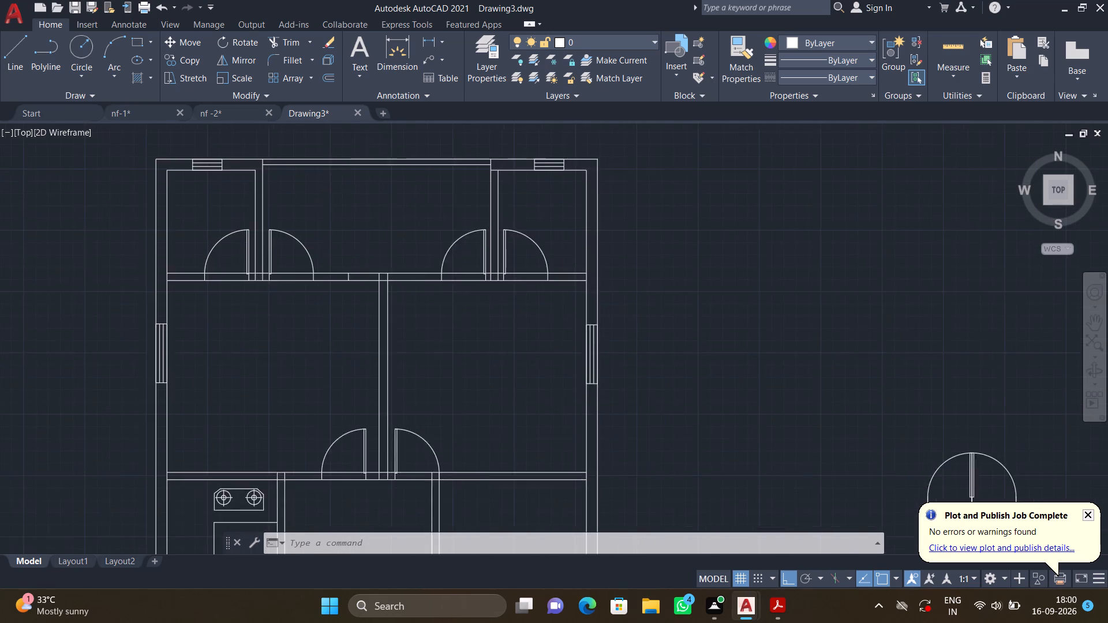
pyautogui.scroll(-1, 282, 314)
pyautogui.scroll(-1, 325, 401)
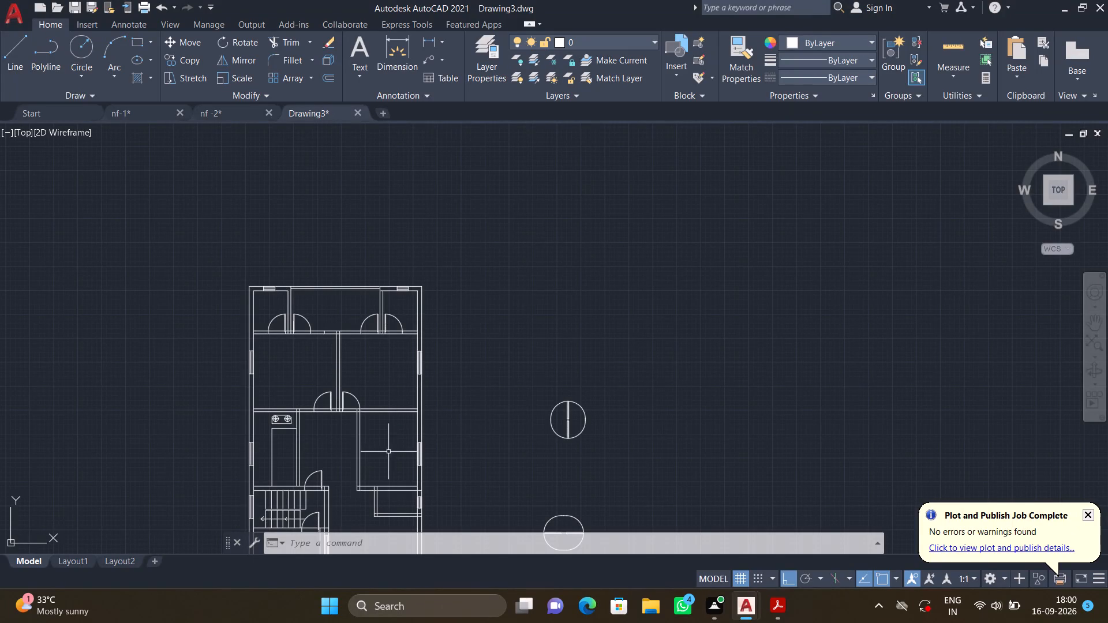
pyautogui.moveTo(381, 459); pyautogui.dragTo(365, 367, button='middle')
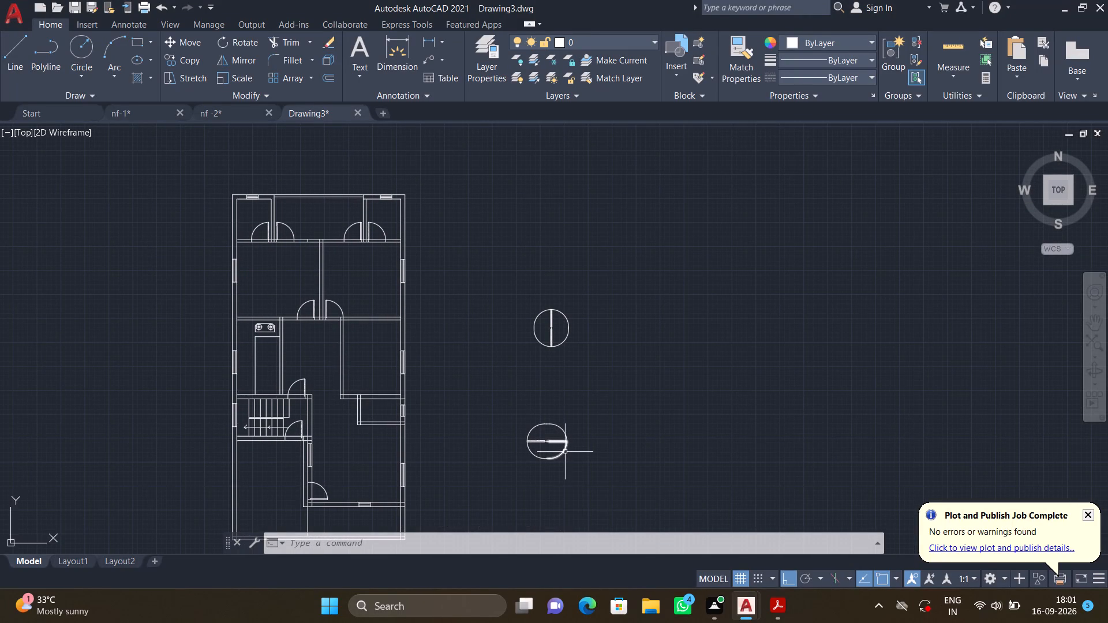
pyautogui.scroll(3, 564, 444)
pyautogui.press('c')
pyautogui.press('o')
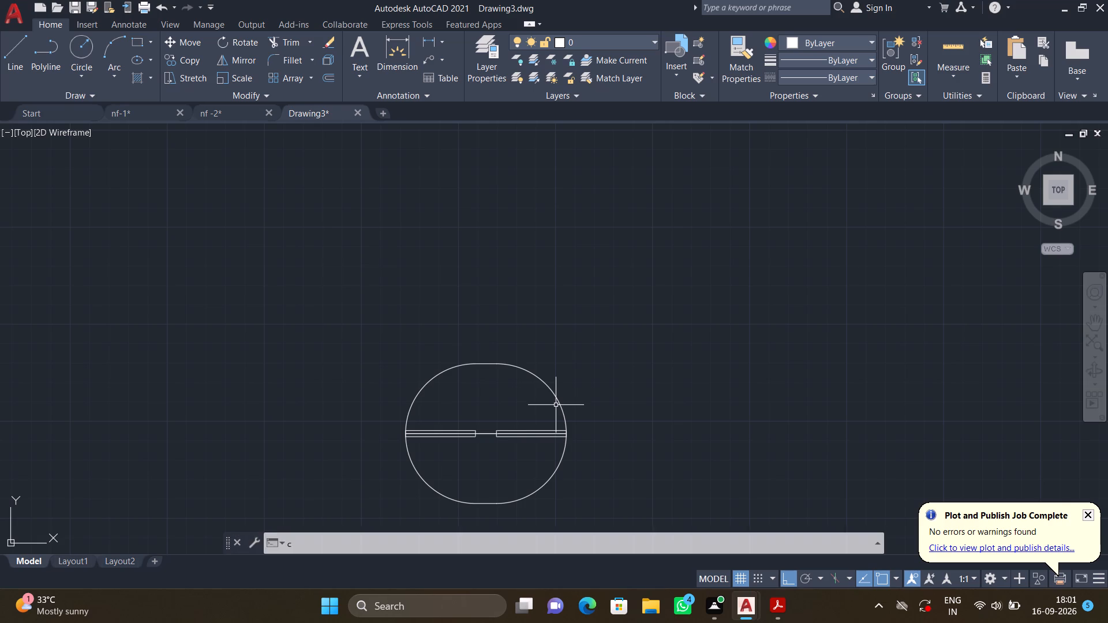
pyautogui.press('Return')
pyautogui.click(558, 400)
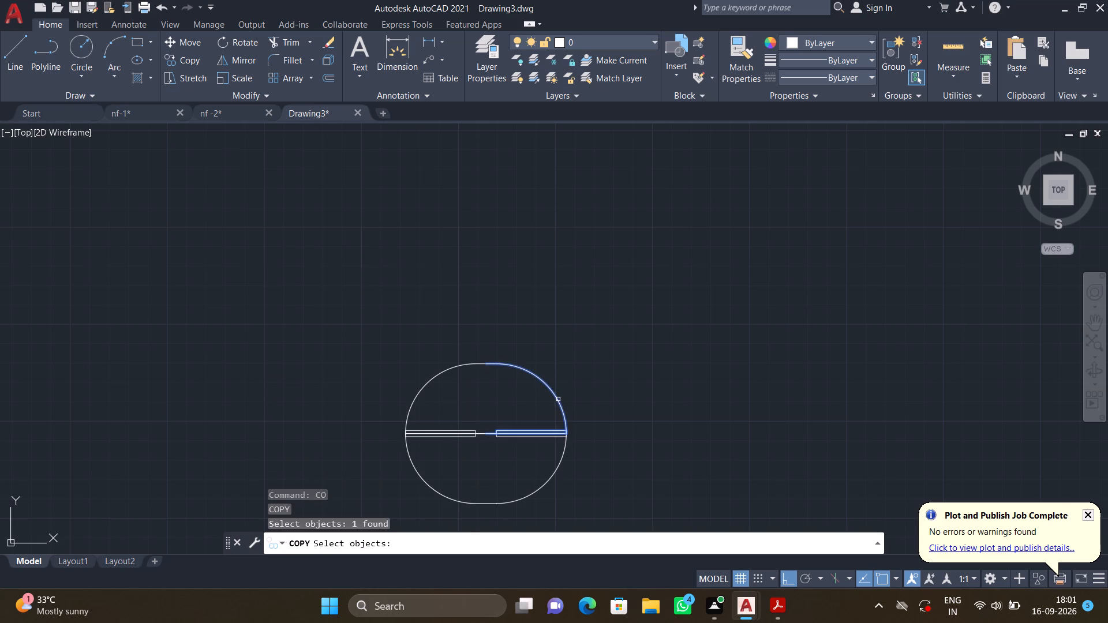
pyautogui.press('Return')
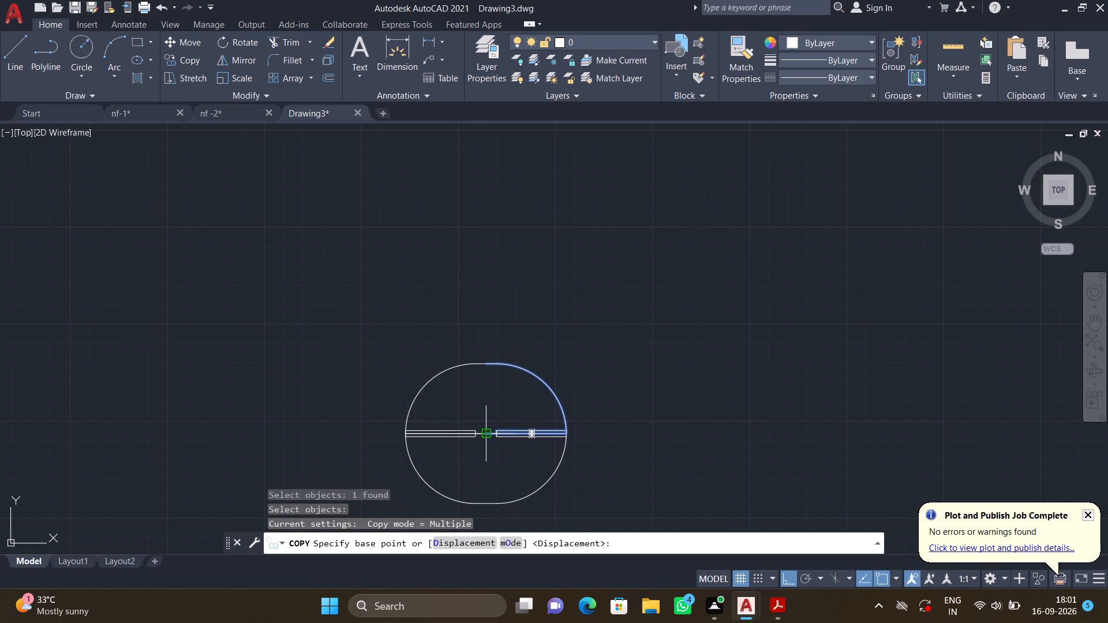
pyautogui.click(486, 434)
pyautogui.scroll(-3, 339, 370)
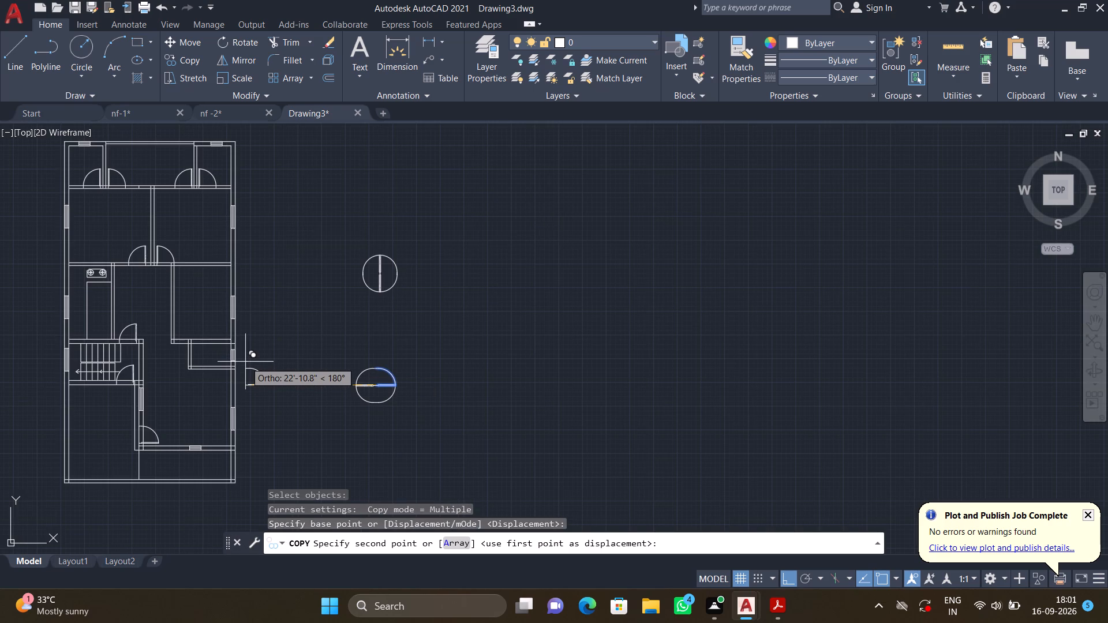
pyautogui.press('F8')
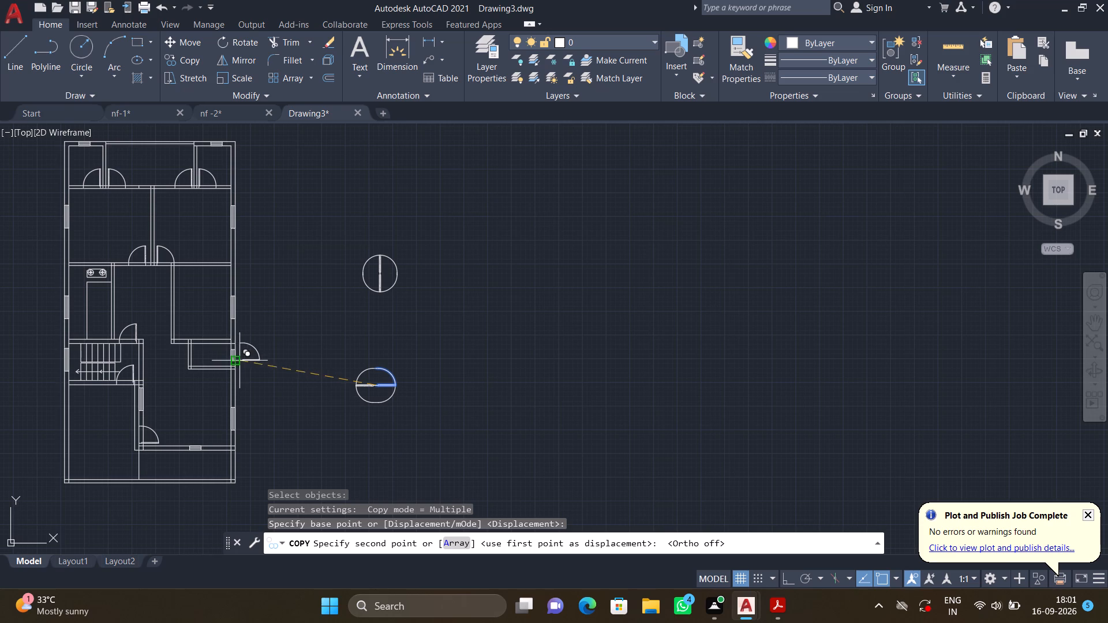
pyautogui.scroll(3, 167, 325)
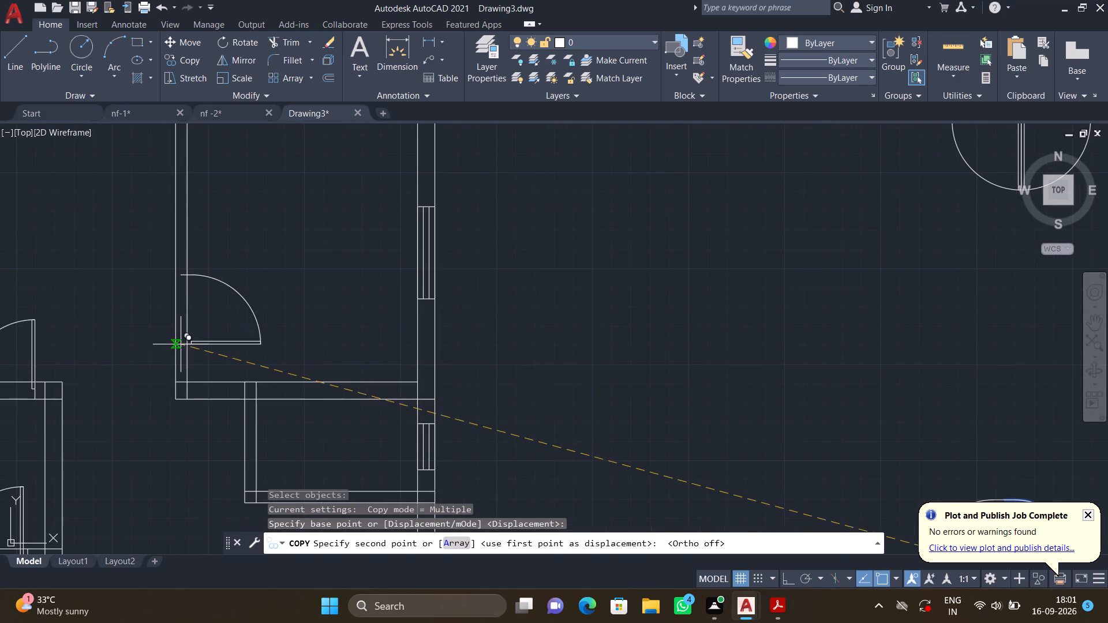
pyautogui.scroll(2, 181, 344)
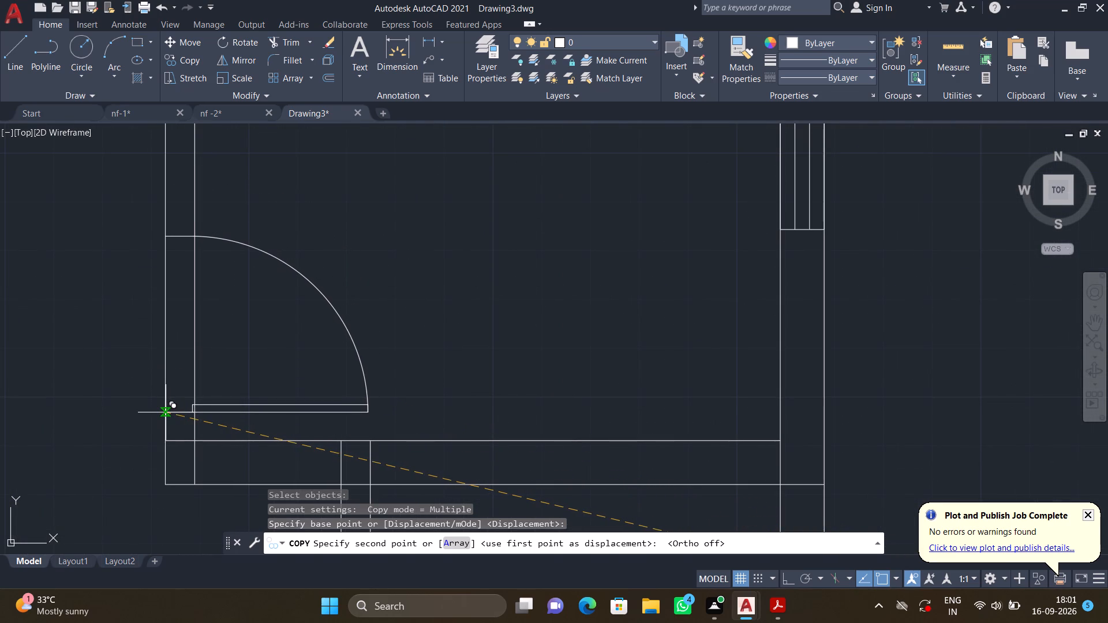
pyautogui.click(166, 412)
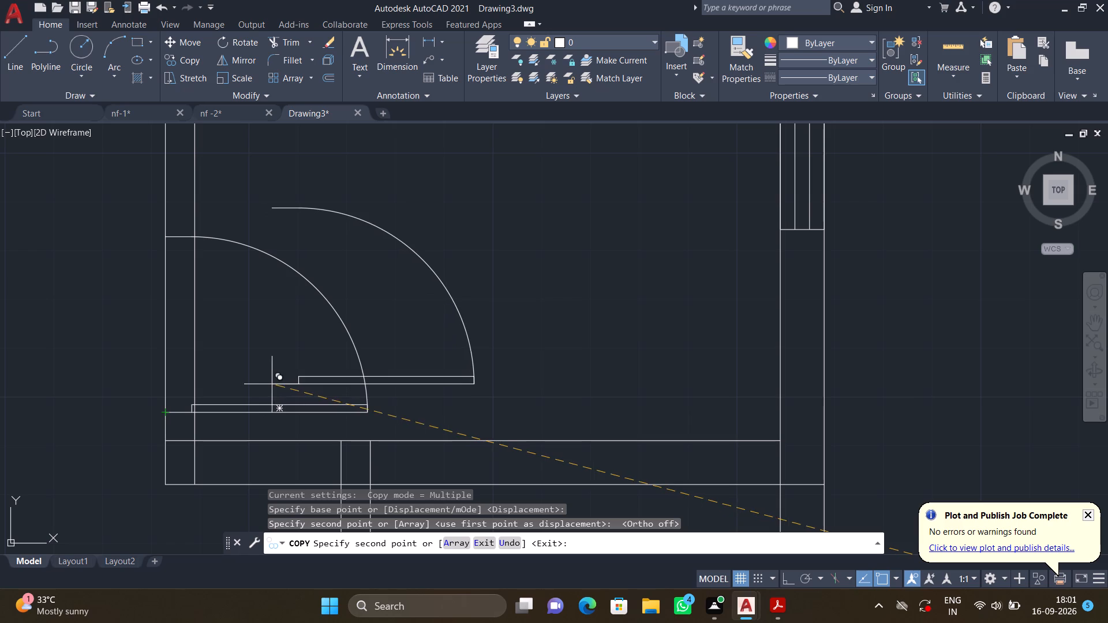
pyautogui.press('Return')
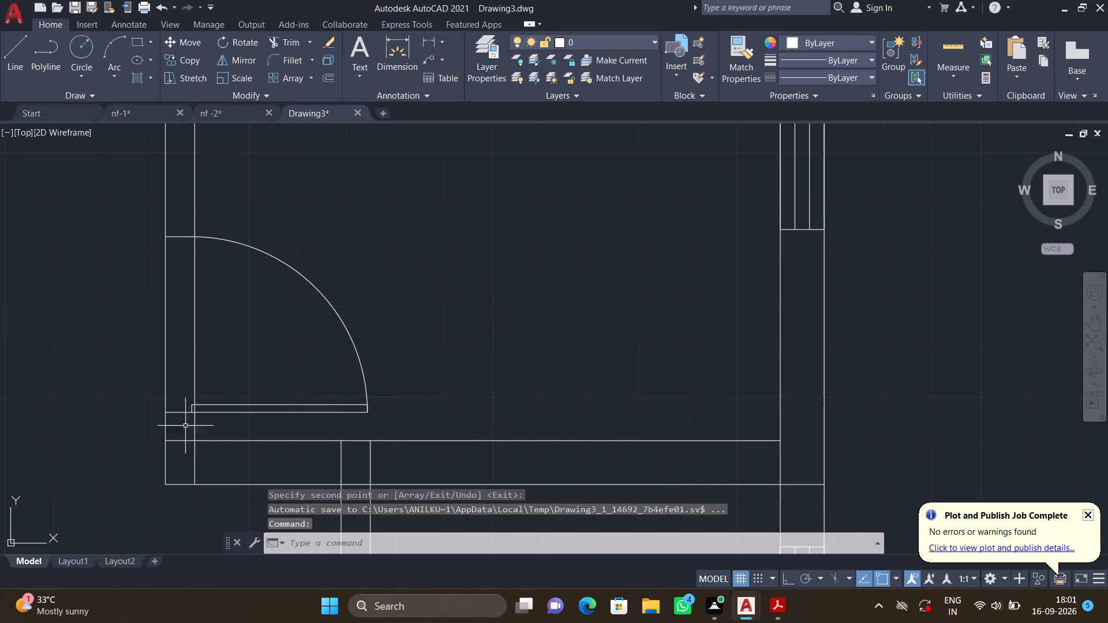
# Inspect how the jamb ends of the middle-right room's new door meet the faces of its inner side wall.
pyautogui.scroll(4, 156, 404)
pyautogui.scroll(5, 193, 477)
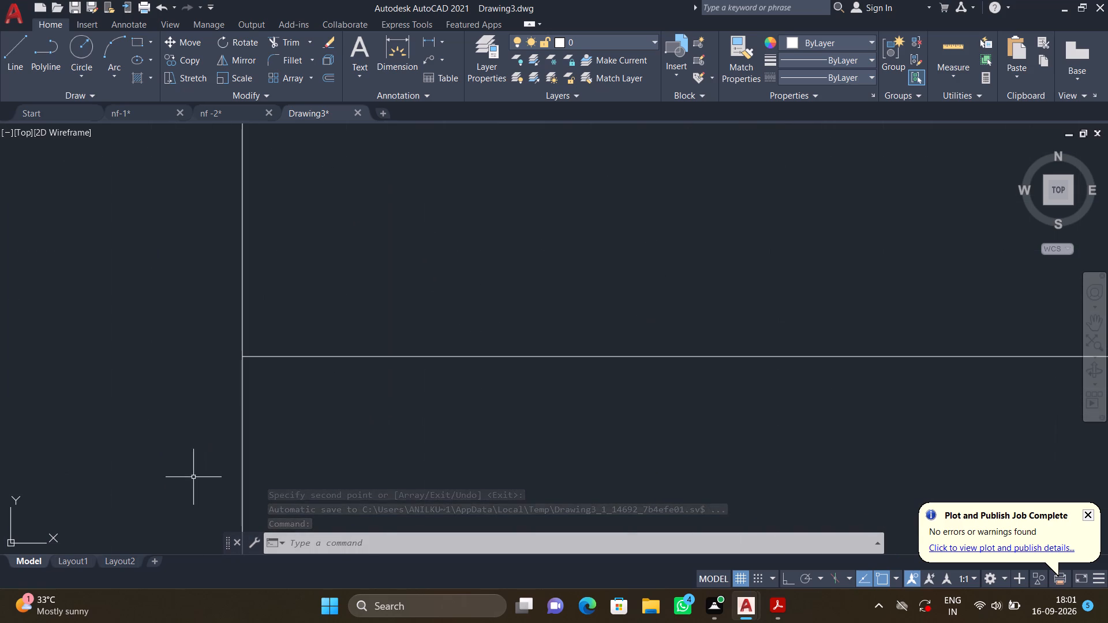
pyautogui.scroll(4, 223, 379)
pyautogui.scroll(-7, 231, 377)
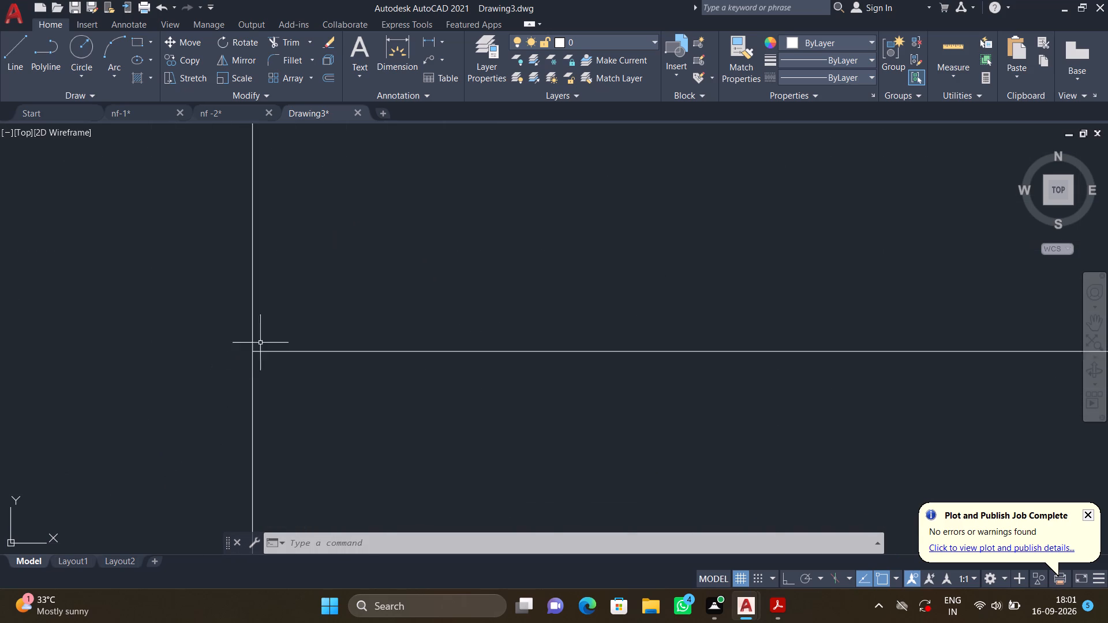
pyautogui.scroll(-5, 261, 343)
pyautogui.moveTo(285, 313); pyautogui.dragTo(376, 614, button='middle')
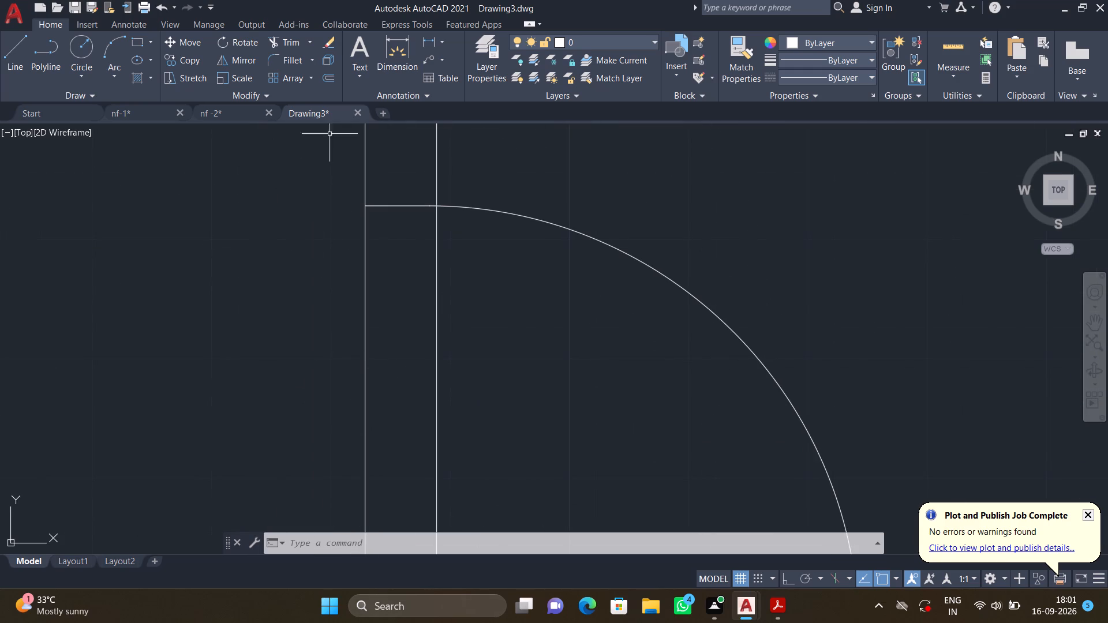
pyautogui.scroll(-1, 344, 162)
pyautogui.scroll(4, 360, 173)
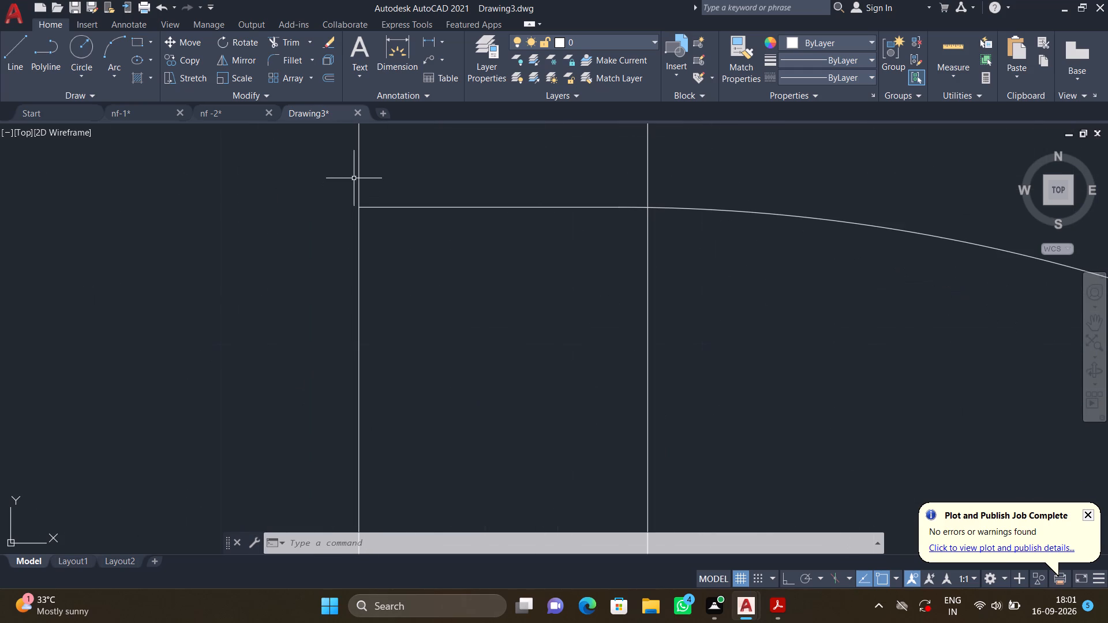
pyautogui.scroll(-6, 364, 182)
pyautogui.scroll(-6, 409, 193)
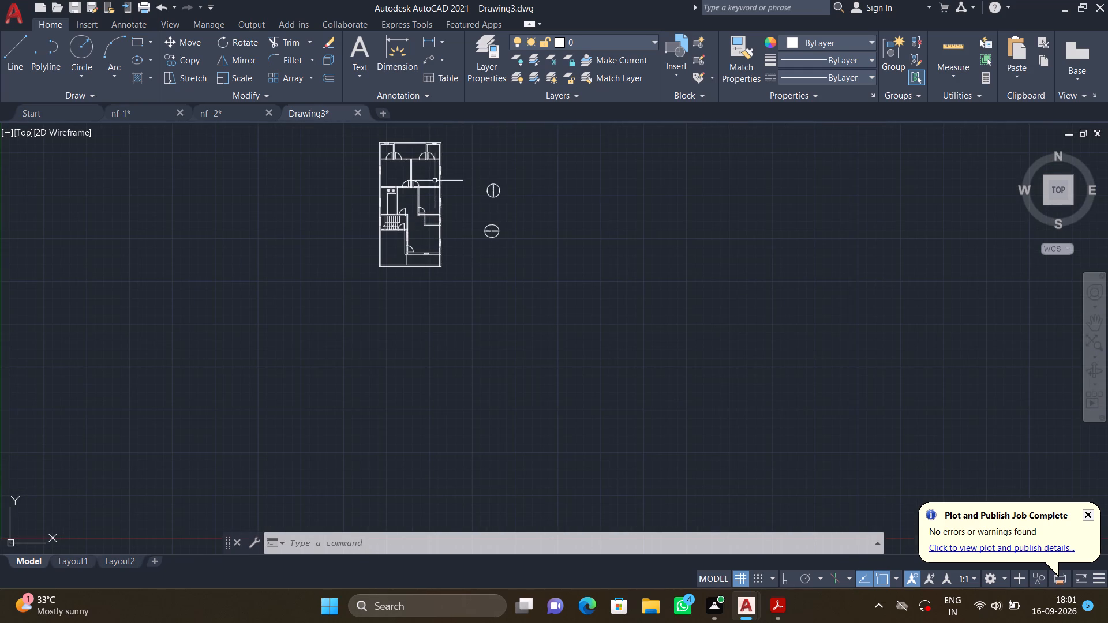
# Copy the horizontal-leaf group's lower-right door by its jamb midpoint into the small right-side room's inner side wall, just below its top wall.
pyautogui.scroll(3, 433, 182)
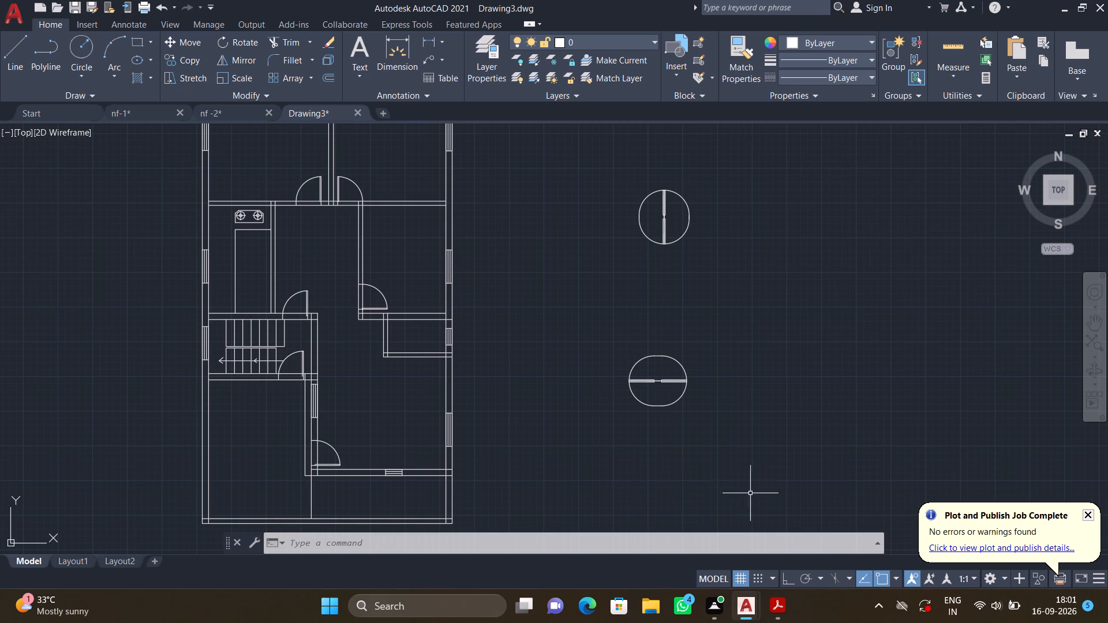
pyautogui.scroll(2, 675, 396)
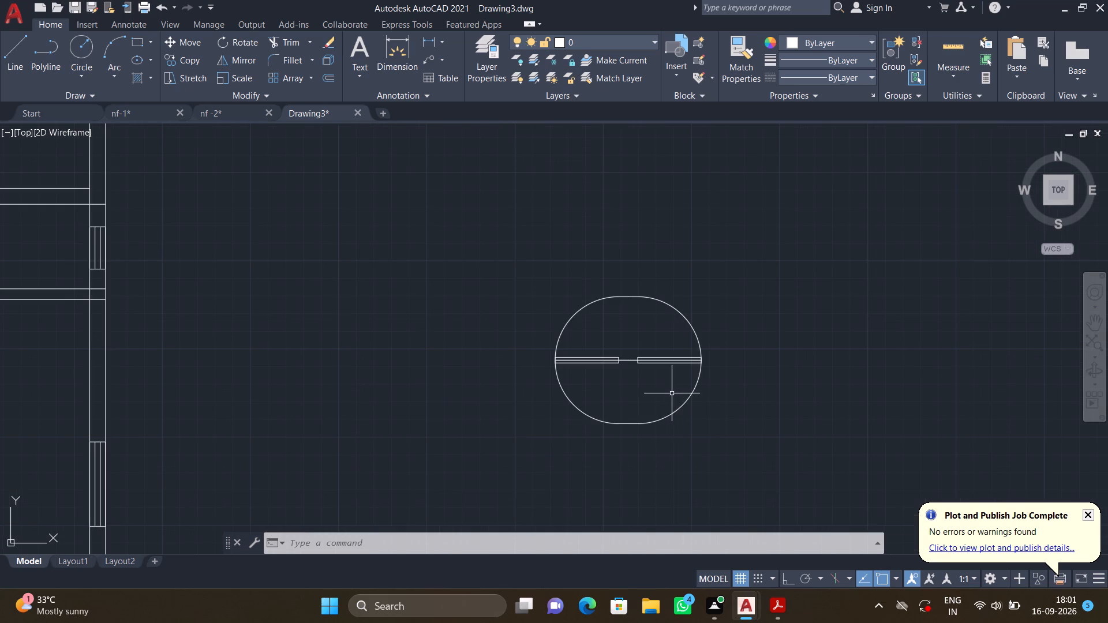
pyautogui.write('co')
pyautogui.press('Return')
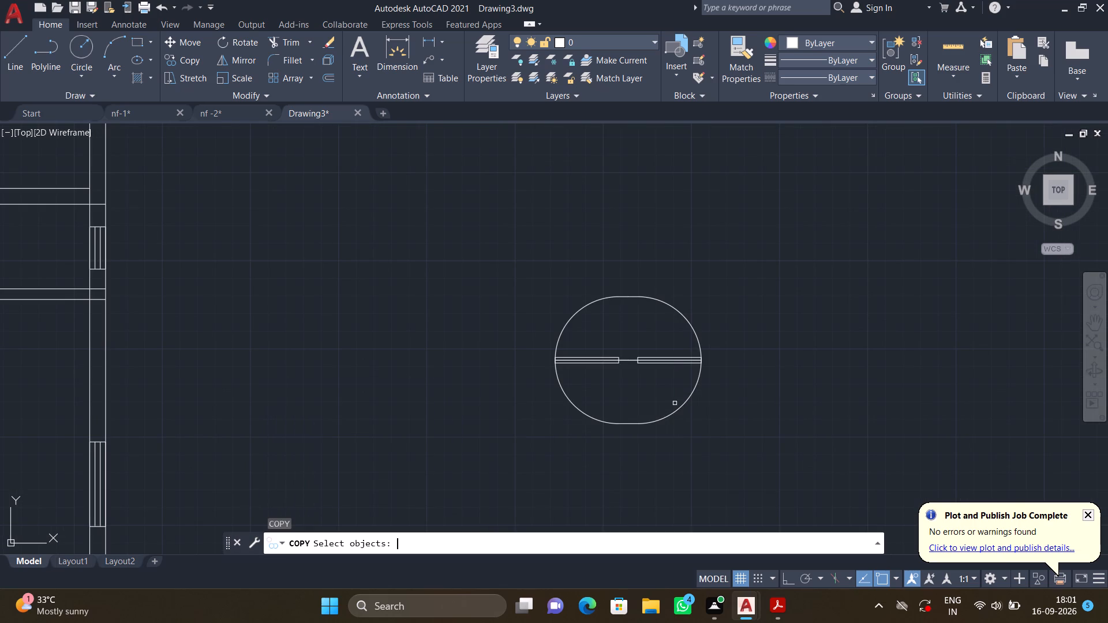
pyautogui.click(679, 406)
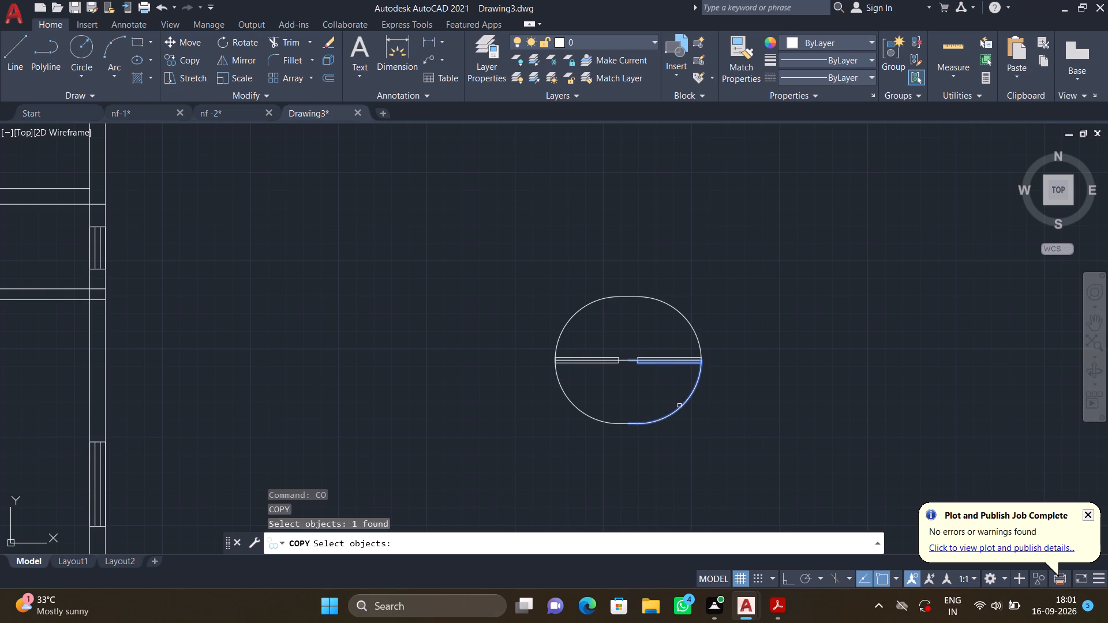
pyautogui.press('Return')
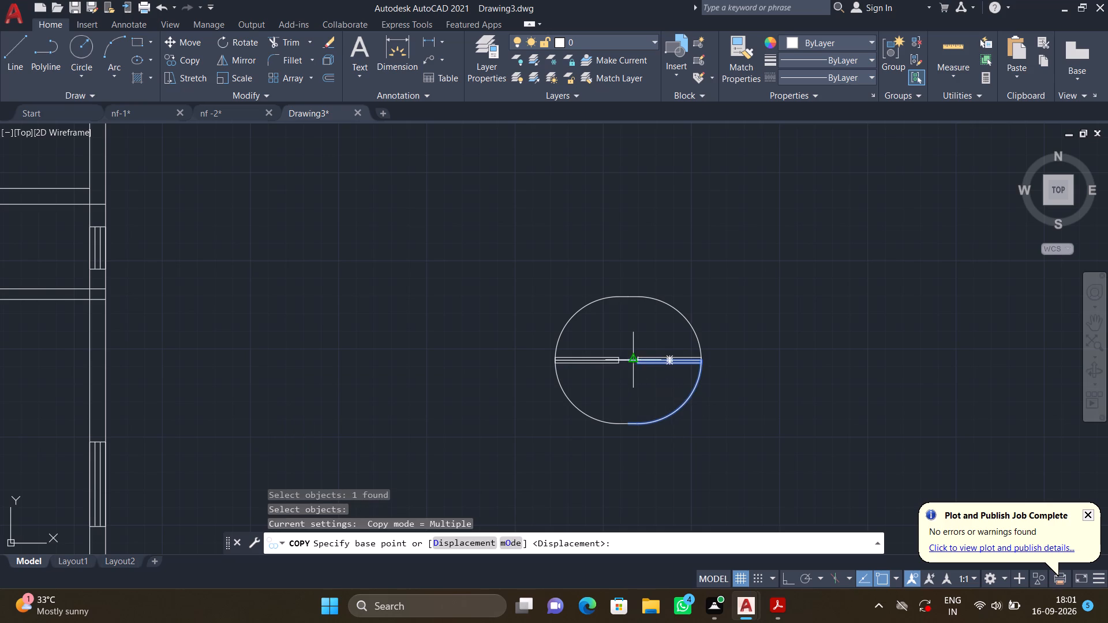
pyautogui.click(632, 362)
pyautogui.scroll(-1, 186, 386)
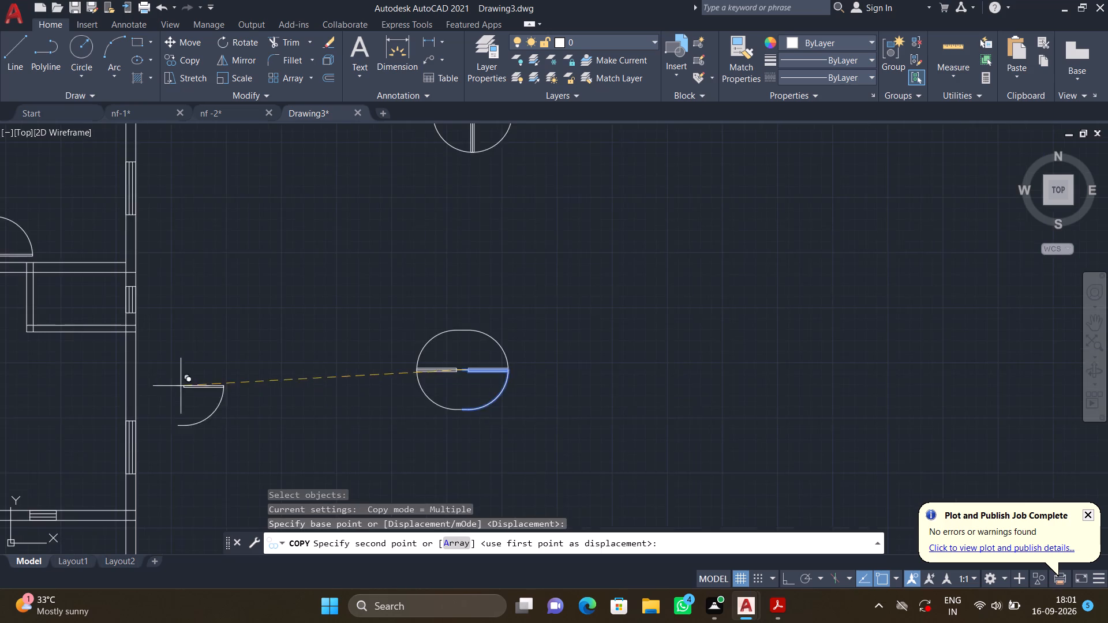
pyautogui.scroll(-3, 117, 406)
pyautogui.moveTo(87, 399); pyautogui.dragTo(207, 374, button='middle')
pyautogui.scroll(4, 212, 351)
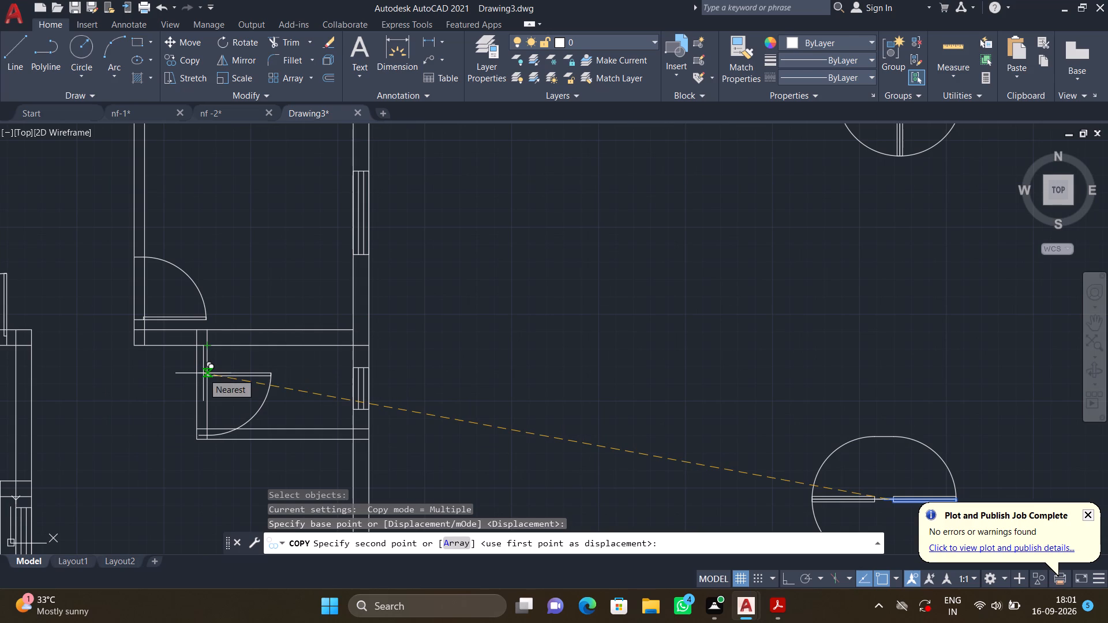
pyautogui.scroll(3, 188, 344)
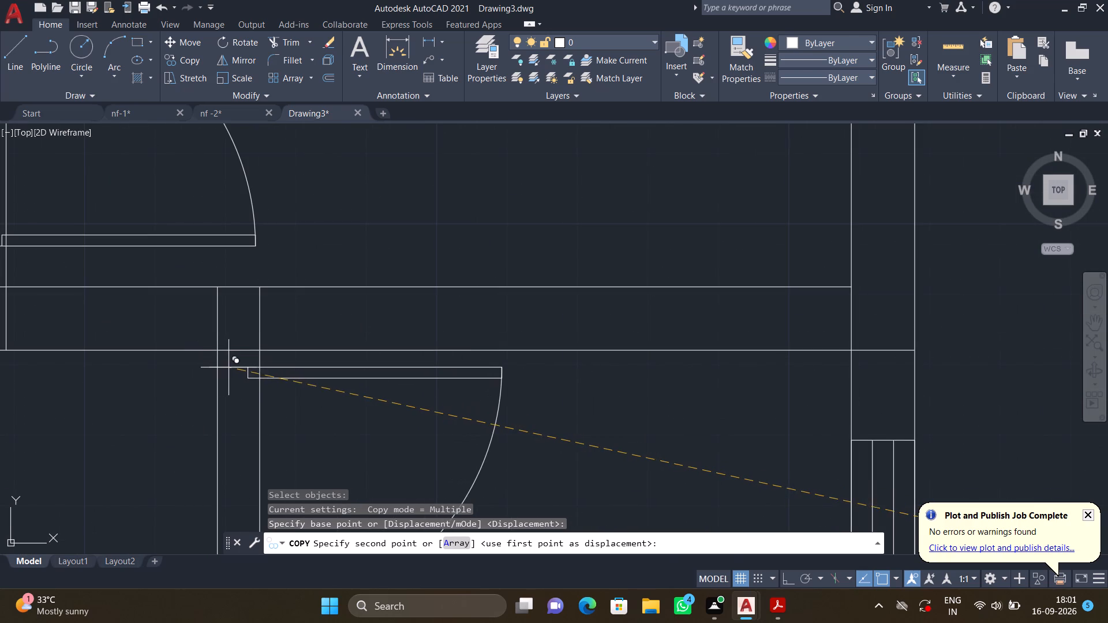
pyautogui.moveTo(235, 368); pyautogui.dragTo(231, 215, button='middle')
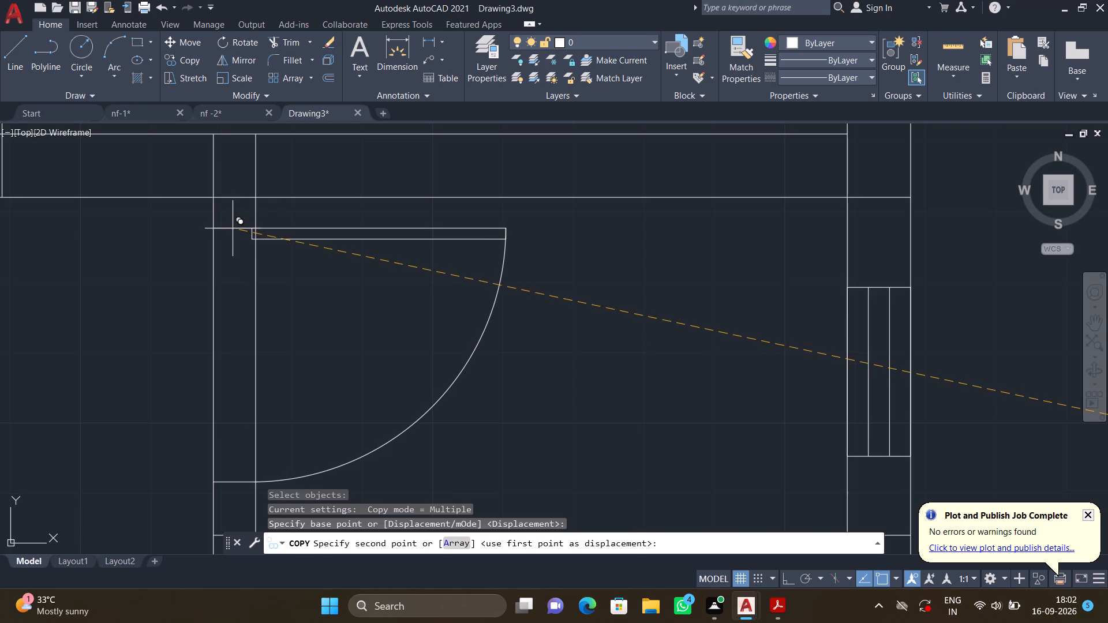
pyautogui.click(233, 228)
pyautogui.press('Return')
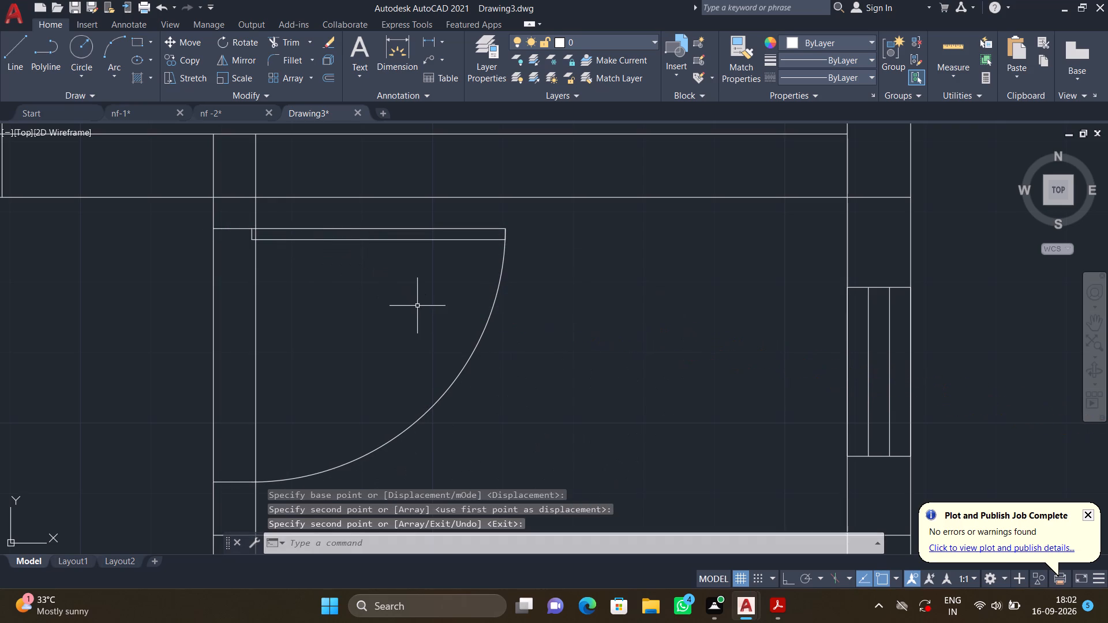
# With Ortho on, move the small right-side room's door horizontally so its jamb endpoint meets the inner side wall's outer face.
pyautogui.moveTo(228, 405); pyautogui.dragTo(225, 321, button='middle')
pyautogui.scroll(4, 214, 389)
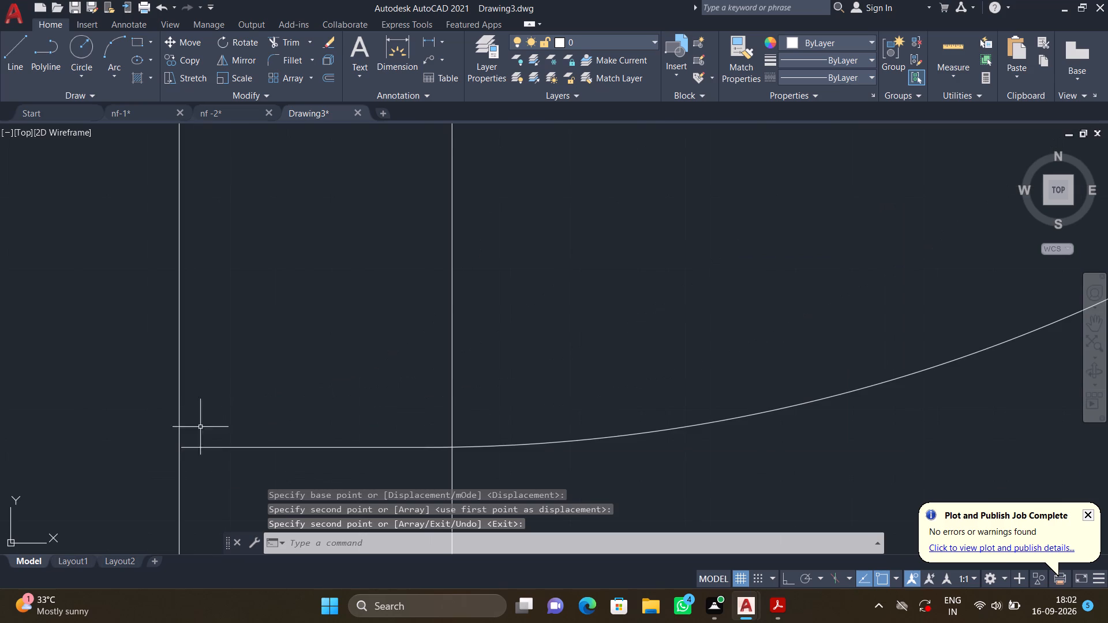
pyautogui.scroll(5, 182, 451)
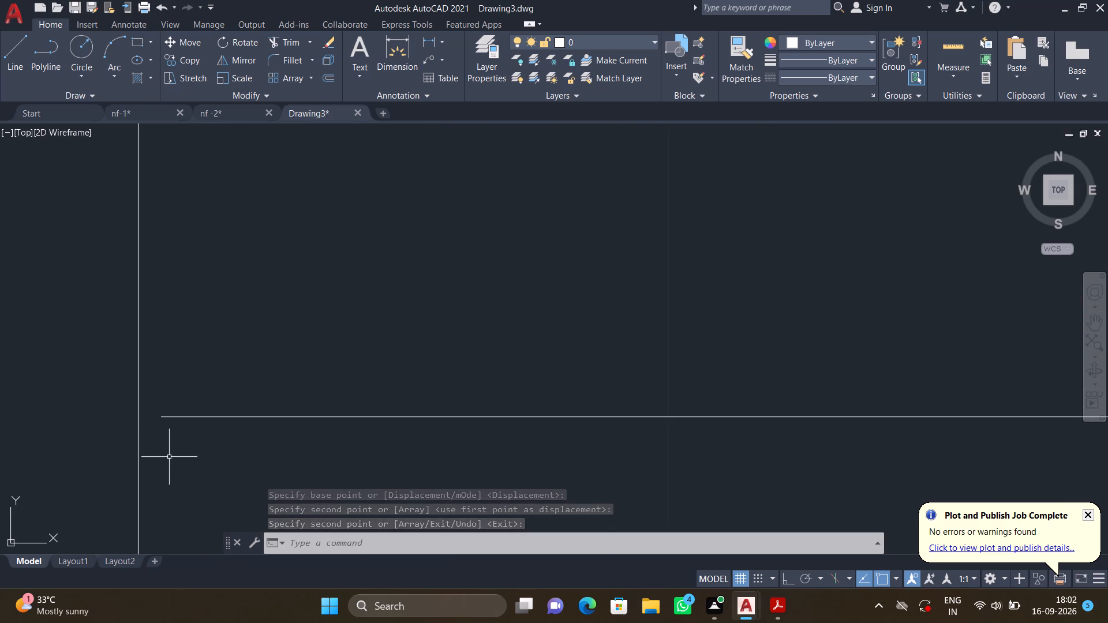
pyautogui.press('F8')
pyautogui.press('m')
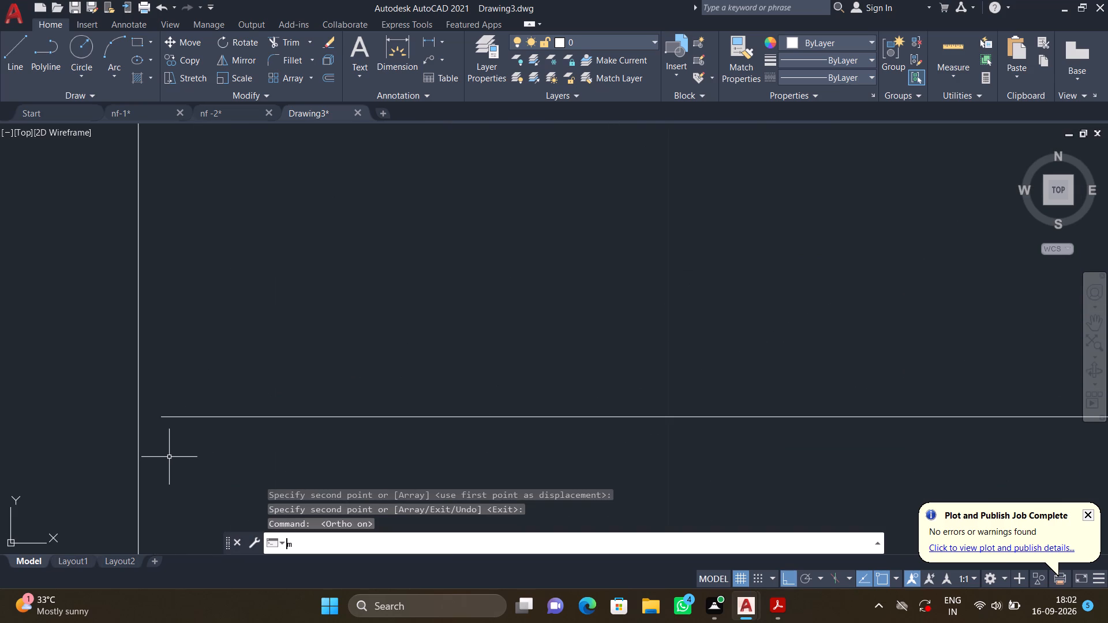
pyautogui.press('Return')
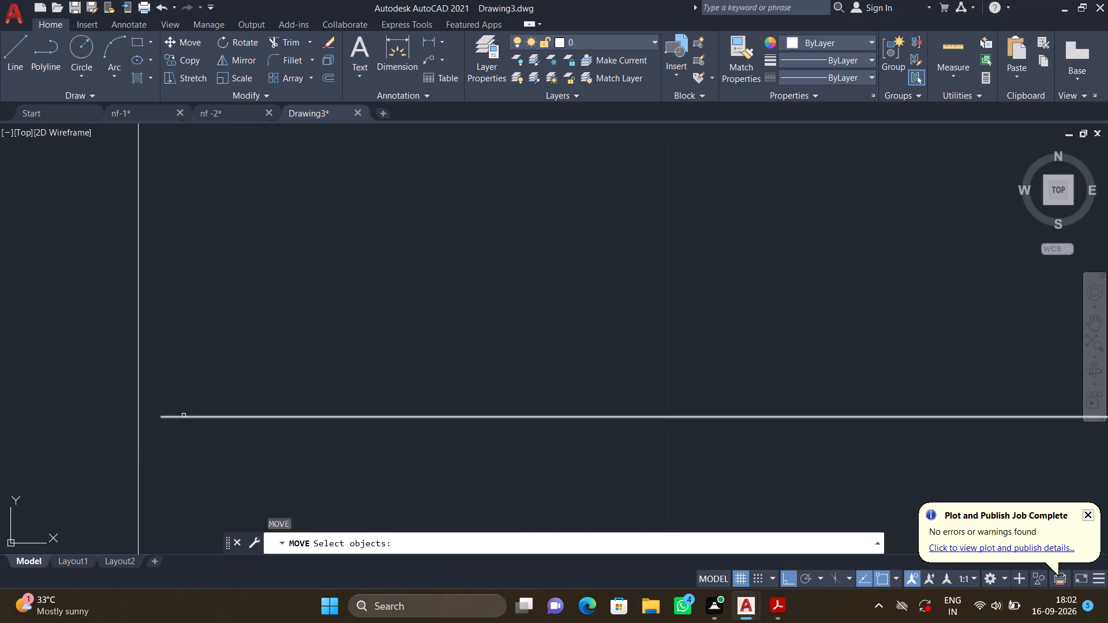
pyautogui.click(184, 415)
pyautogui.press('Return')
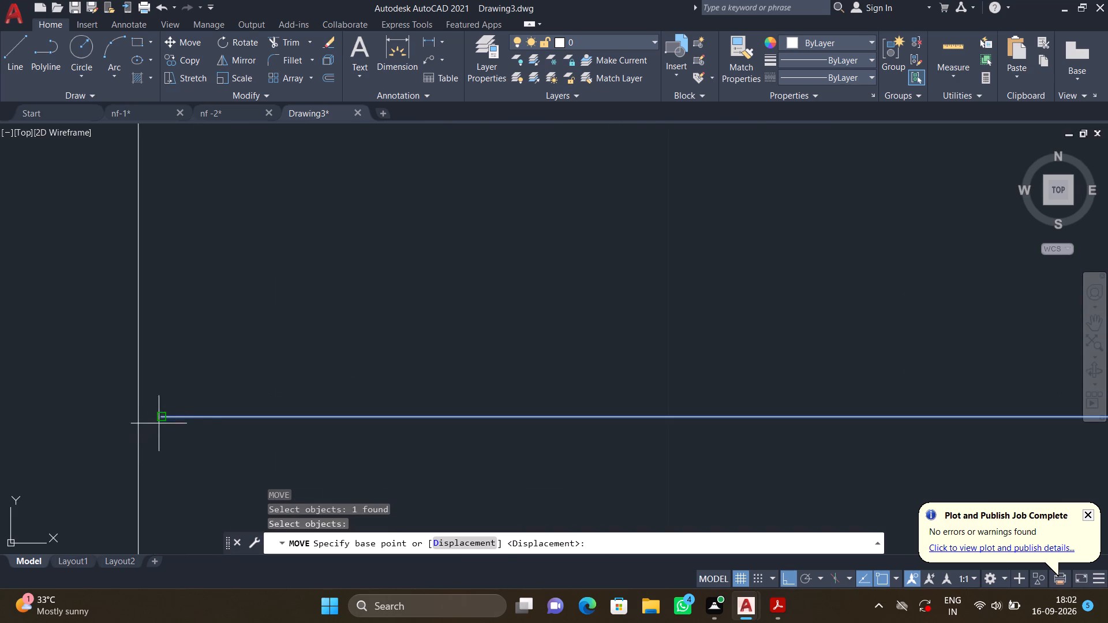
pyautogui.click(163, 419)
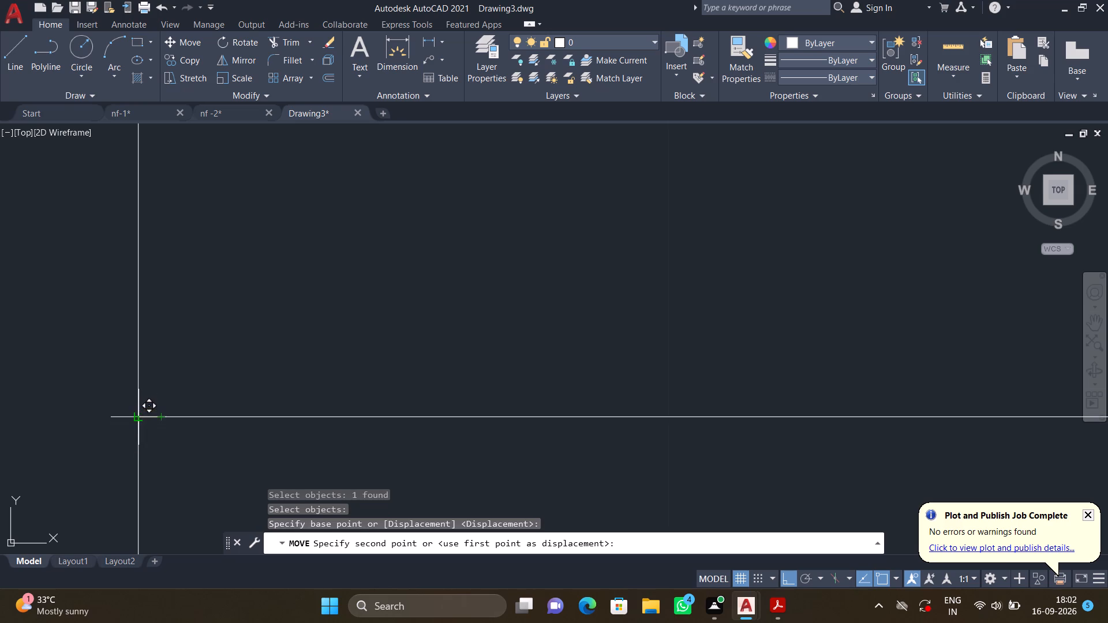
pyautogui.click(137, 416)
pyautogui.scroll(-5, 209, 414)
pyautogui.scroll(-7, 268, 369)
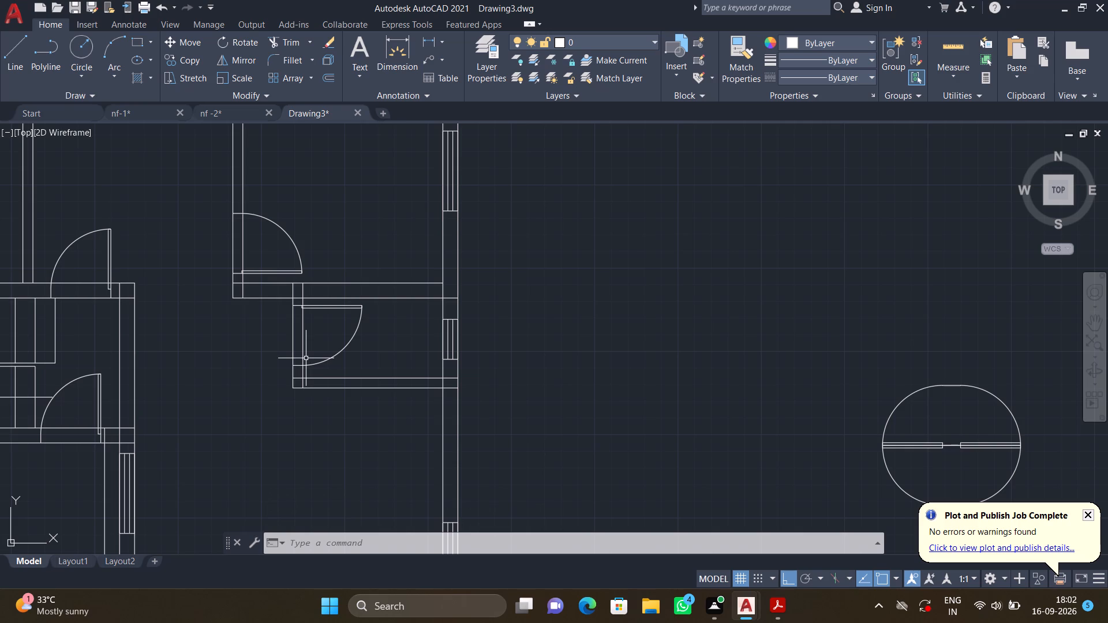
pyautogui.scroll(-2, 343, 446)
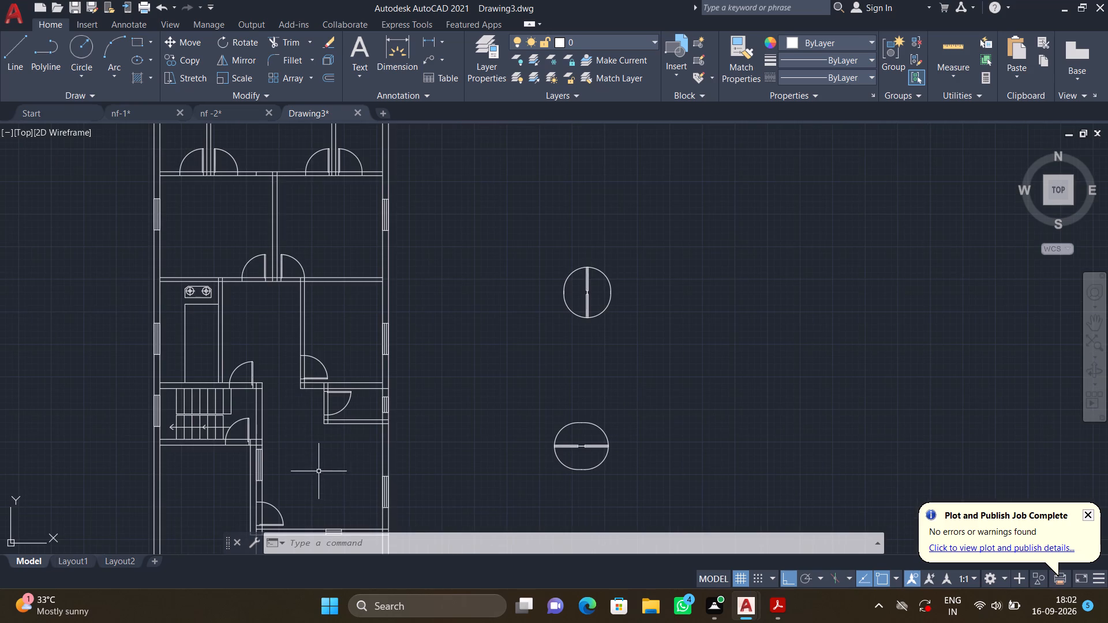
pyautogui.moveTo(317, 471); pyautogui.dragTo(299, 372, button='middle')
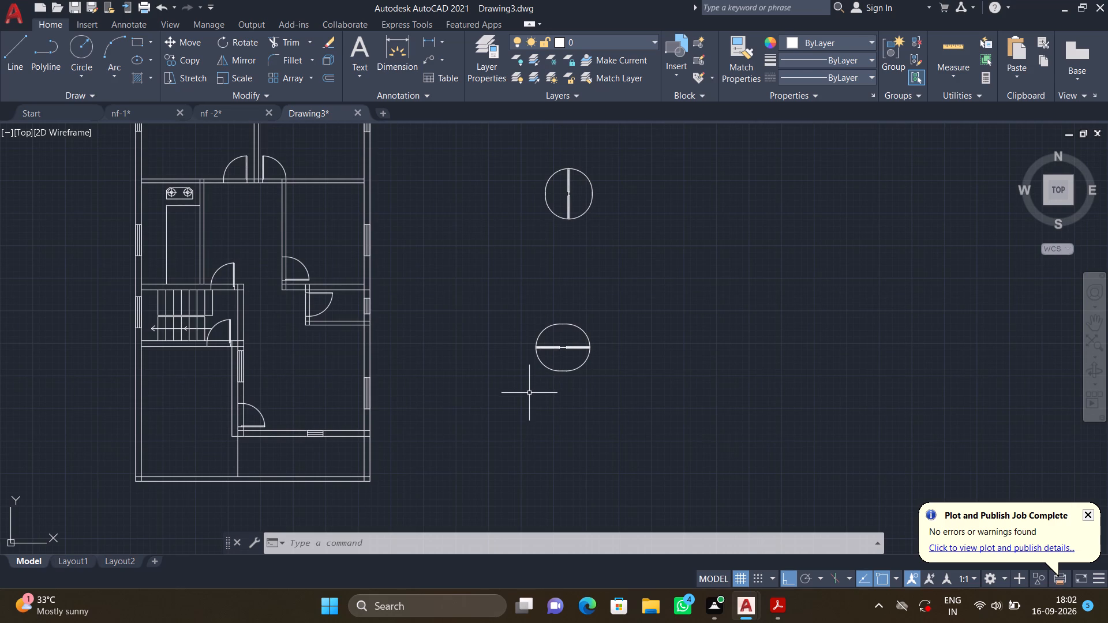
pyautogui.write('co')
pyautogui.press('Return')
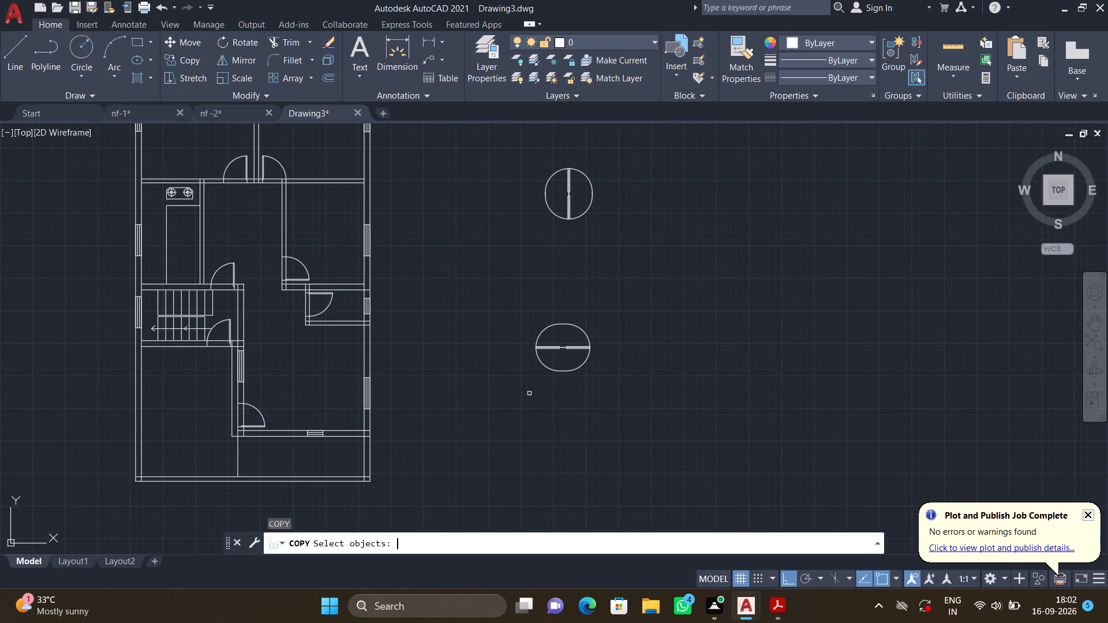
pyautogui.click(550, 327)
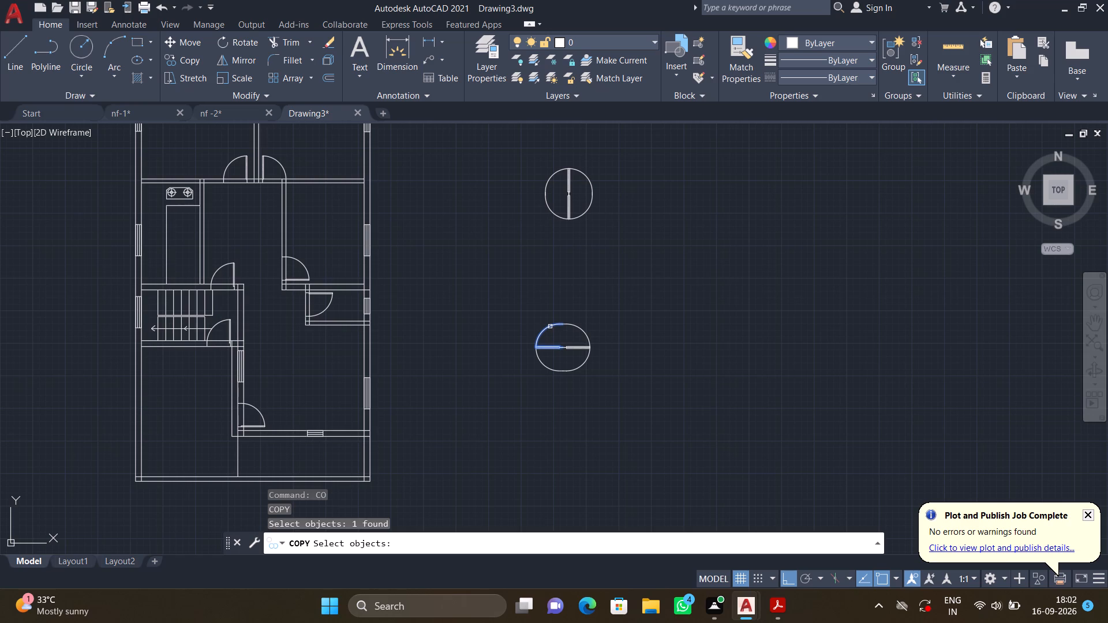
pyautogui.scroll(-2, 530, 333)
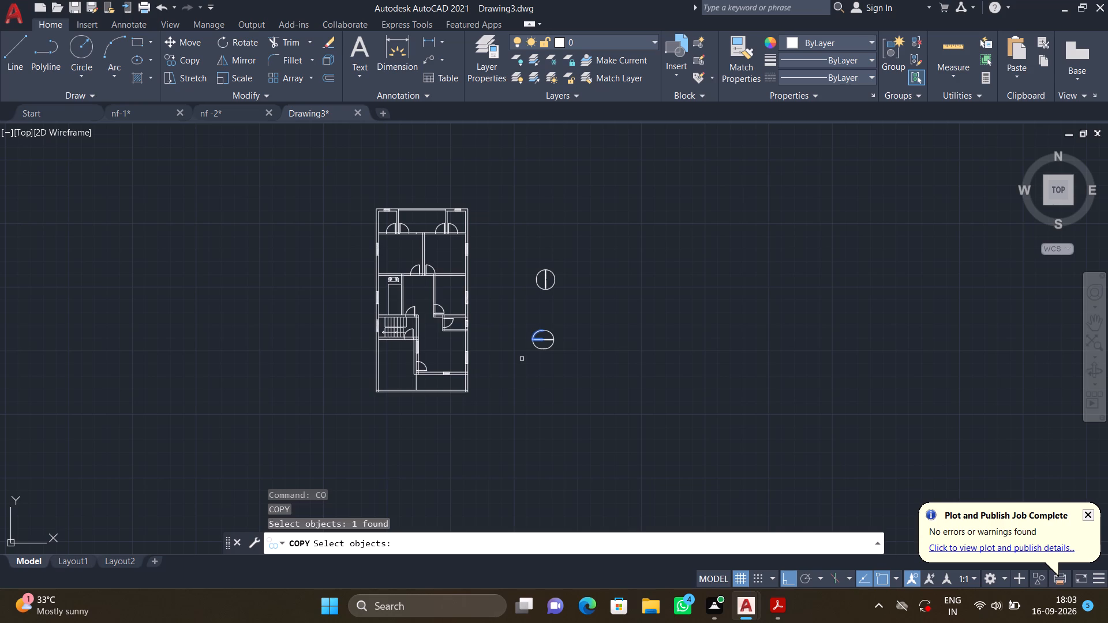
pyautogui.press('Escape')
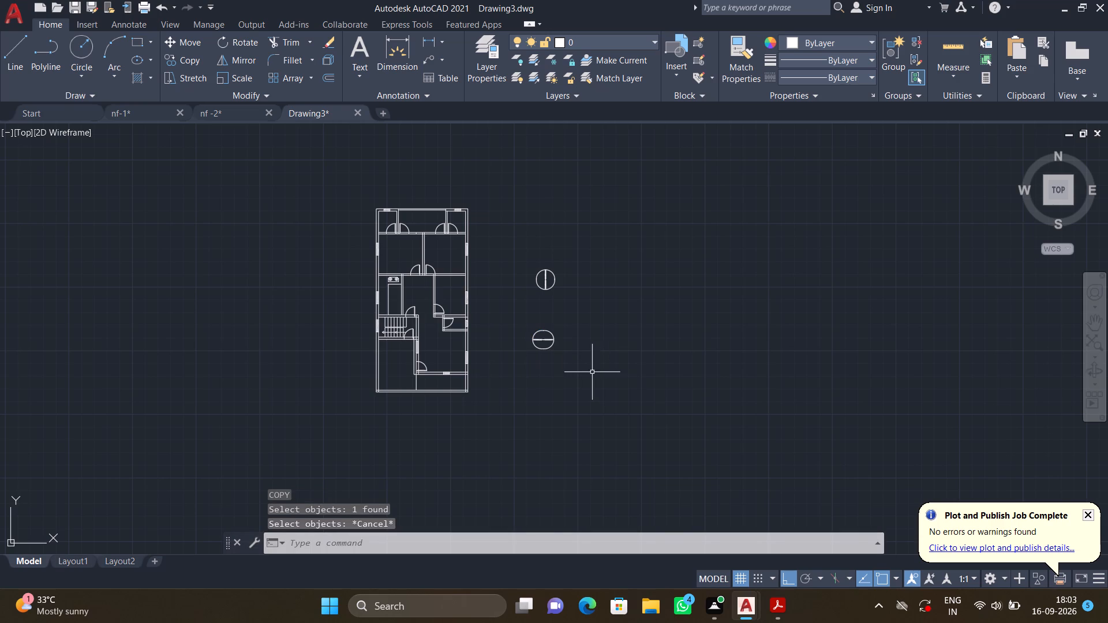
# Delete both source door groups beside the floor plan.
pyautogui.moveTo(592, 372); pyautogui.dragTo(587, 364)
pyautogui.click(506, 248)
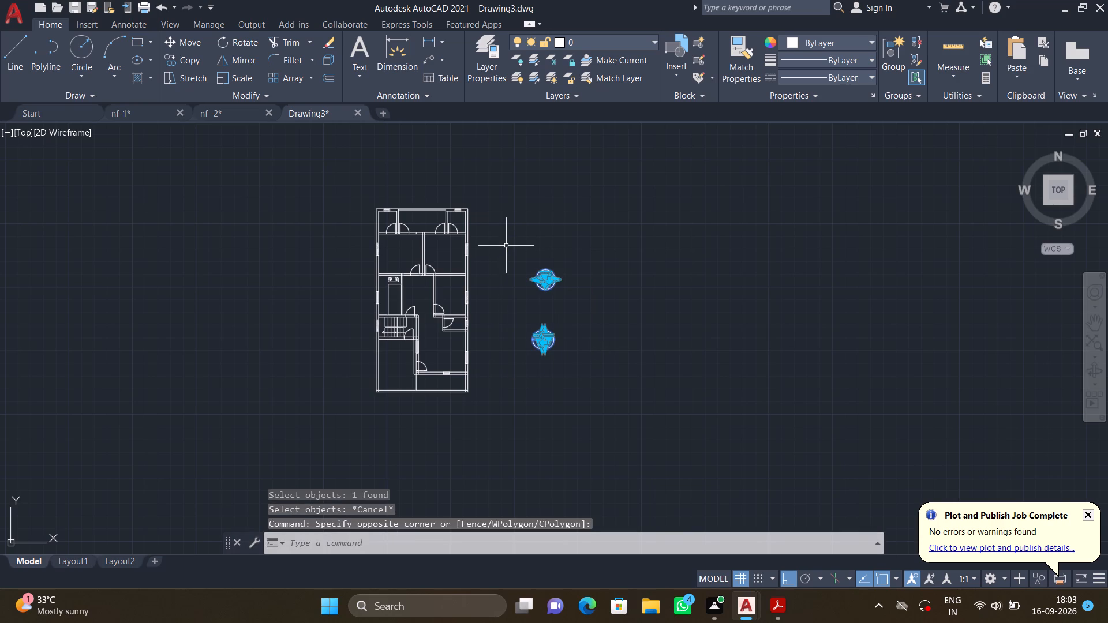
pyautogui.press('Delete')
# Using Trim, remove the upper wall line across the door opening of the small upper-left room.
pyautogui.scroll(2, 405, 388)
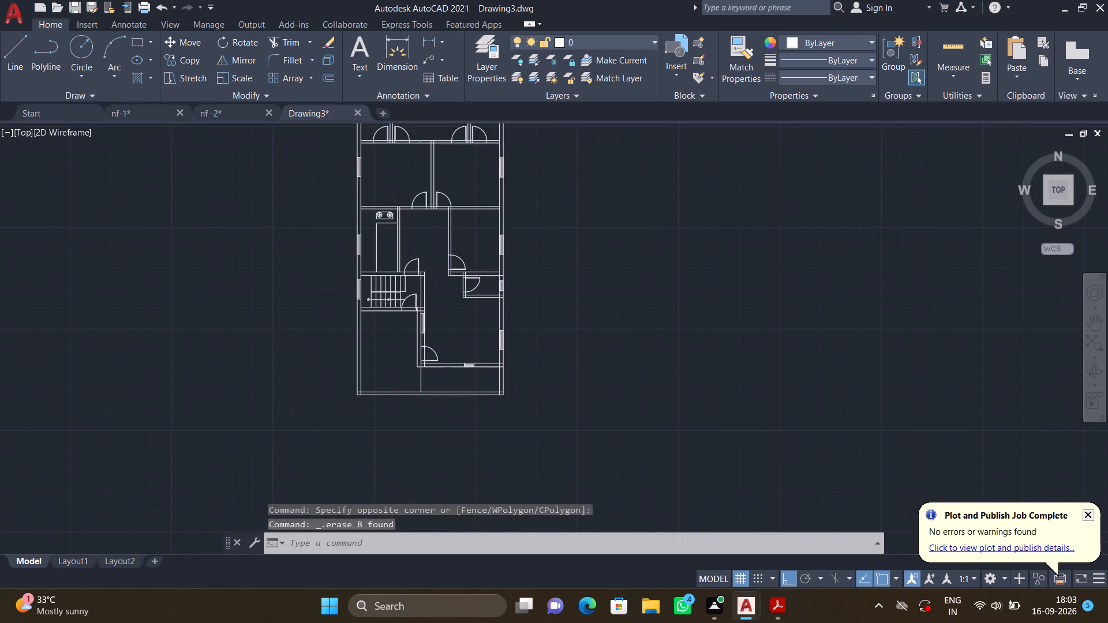
pyautogui.moveTo(422, 362); pyautogui.dragTo(437, 487, button='middle')
pyautogui.moveTo(343, 238); pyautogui.dragTo(358, 376, button='middle')
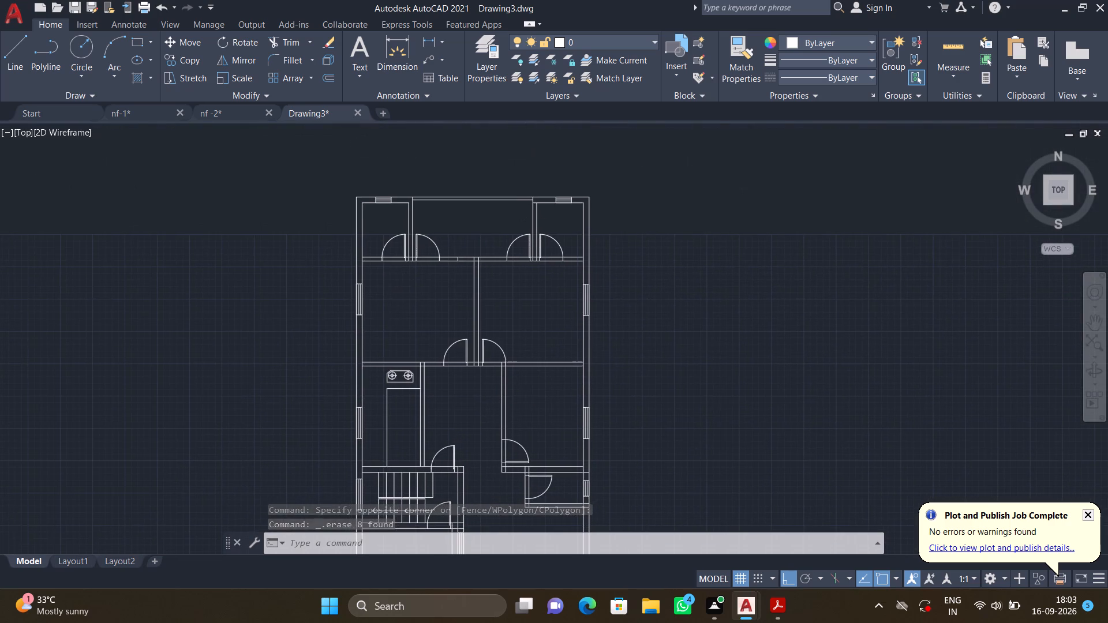
pyautogui.scroll(2, 392, 254)
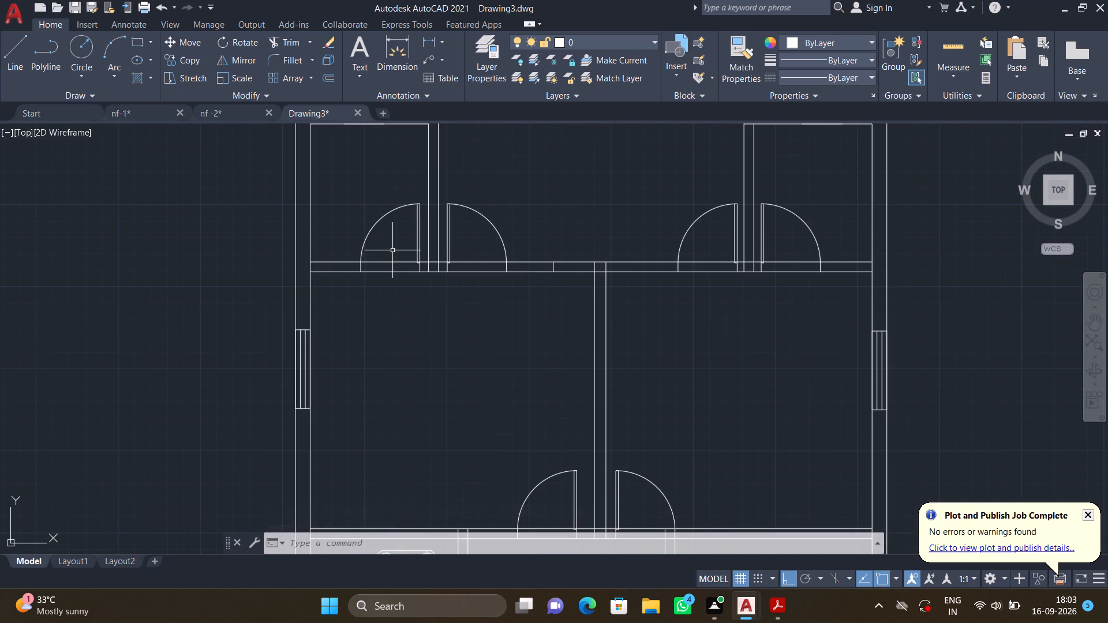
pyautogui.write('tr')
pyautogui.press('Return')
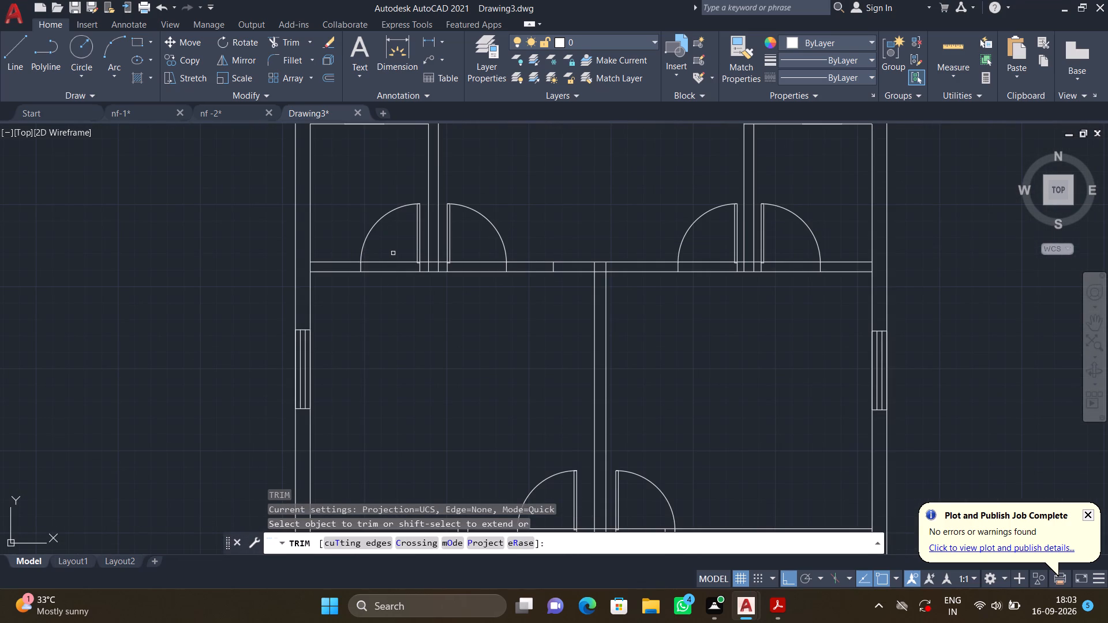
pyautogui.moveTo(394, 253); pyautogui.dragTo(391, 322, button='middle')
pyautogui.scroll(1, 391, 322)
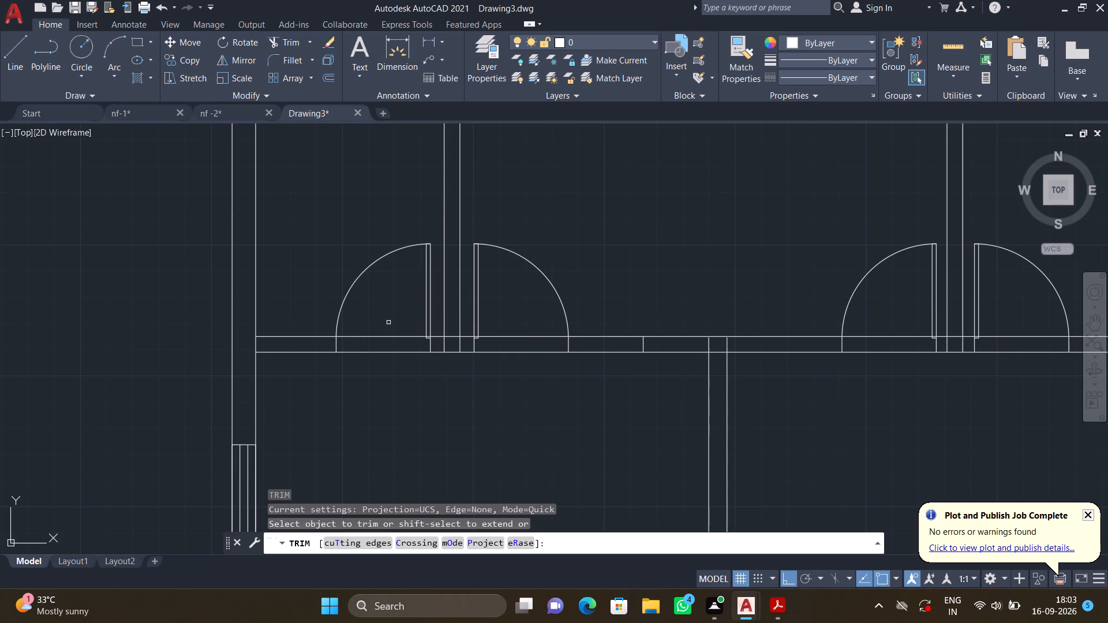
pyautogui.click(376, 326)
pyautogui.click(377, 346)
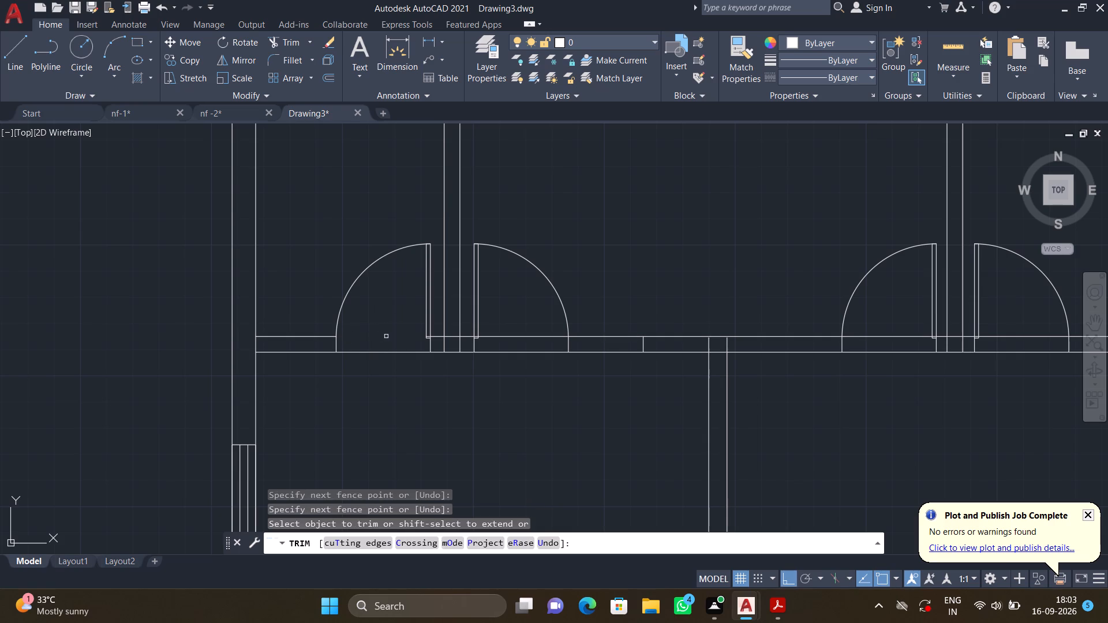
# Trim the overlapping lines where the upper-left room's inner wall meets the horizontal wall, and the upper wall line across the adjacent door opening.
pyautogui.scroll(2, 436, 346)
pyautogui.click(436, 345)
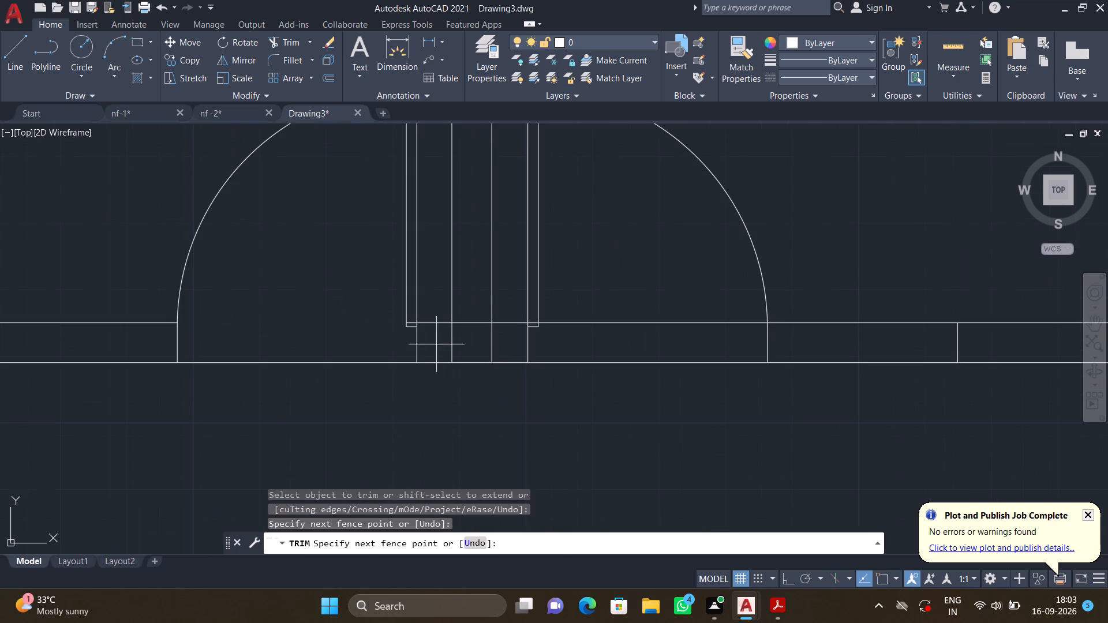
pyautogui.click(460, 340)
pyautogui.click(462, 316)
pyautogui.click(463, 336)
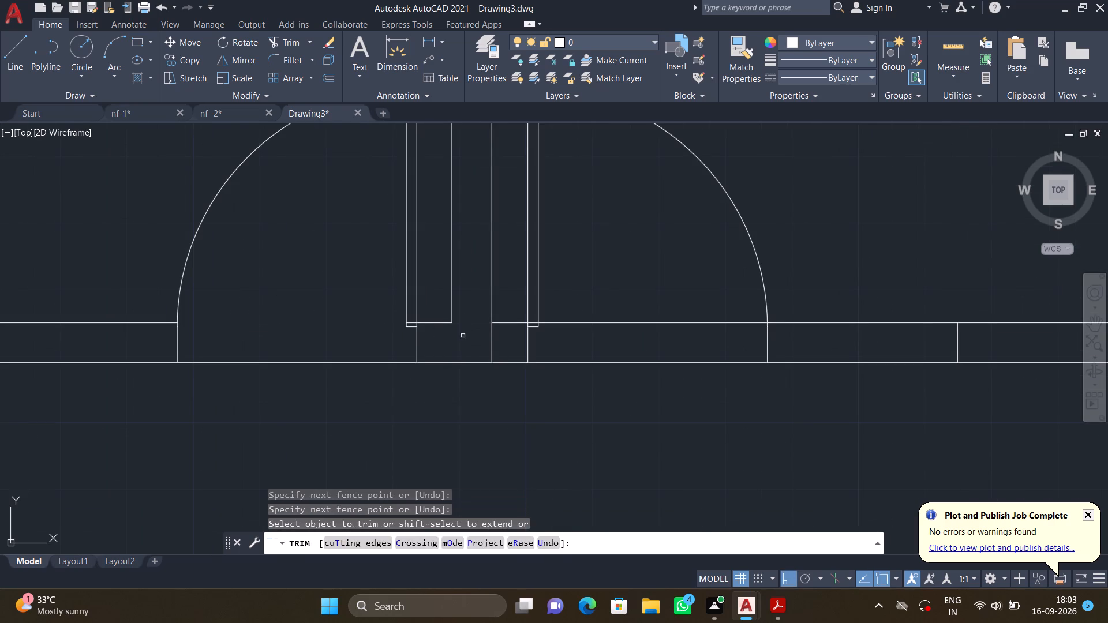
pyautogui.click(473, 336)
pyautogui.click(506, 336)
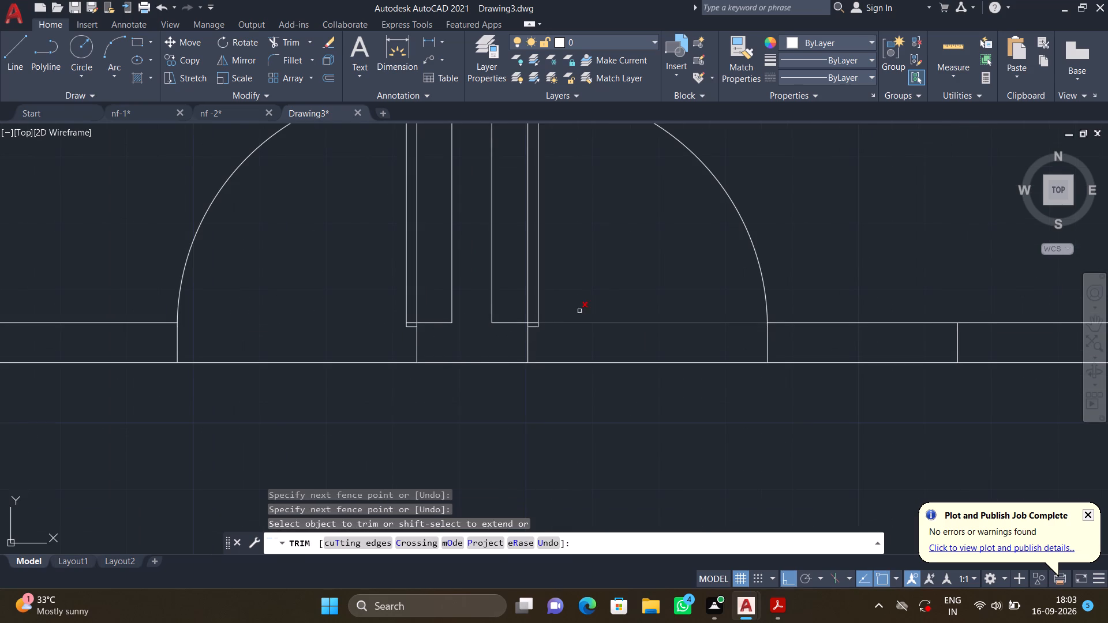
pyautogui.click(582, 309)
pyautogui.click(596, 339)
# Trim away the stray short line in the horizontal wall and open its junction with the central partition between the two large rooms.
pyautogui.scroll(-2, 581, 407)
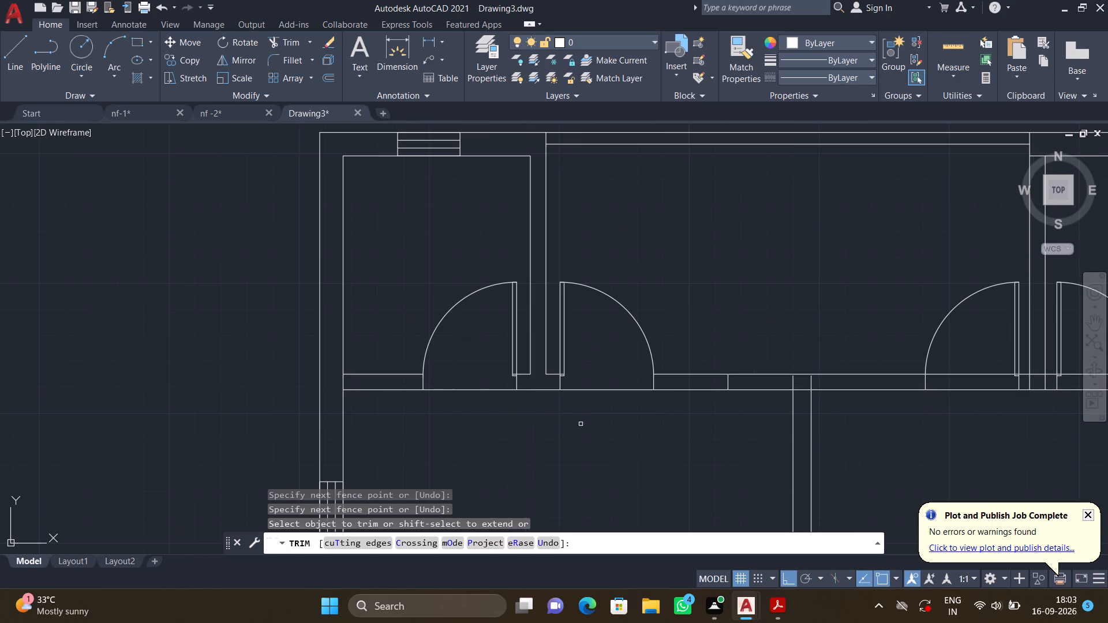
pyautogui.moveTo(578, 422); pyautogui.dragTo(448, 423, button='middle')
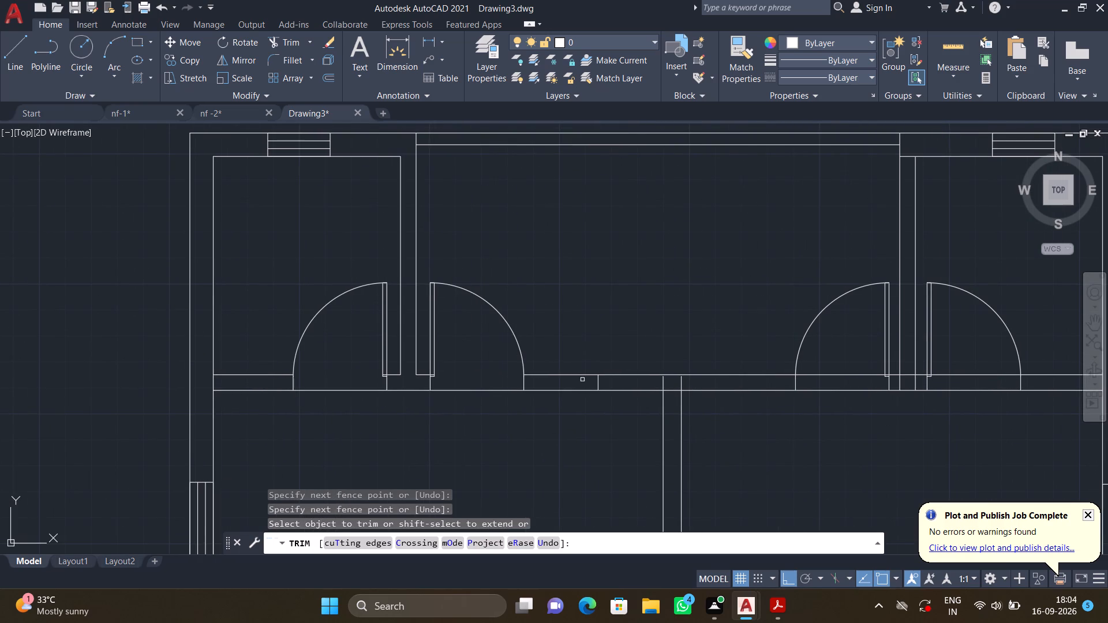
pyautogui.moveTo(586, 382); pyautogui.dragTo(597, 380)
pyautogui.moveTo(623, 376); pyautogui.dragTo(628, 377)
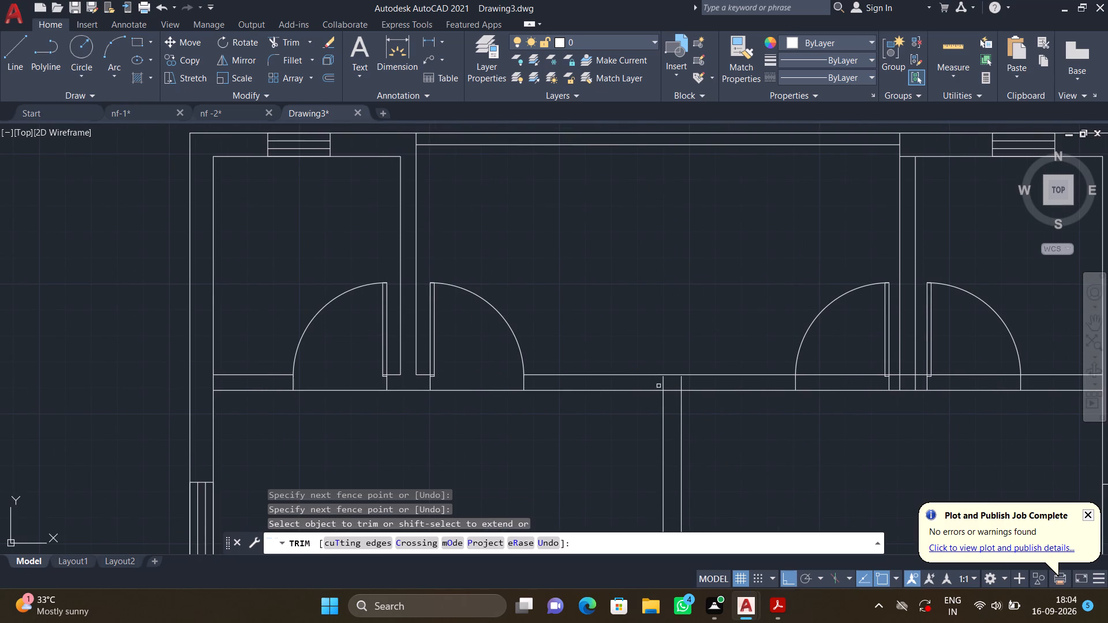
pyautogui.click(658, 386)
pyautogui.click(680, 380)
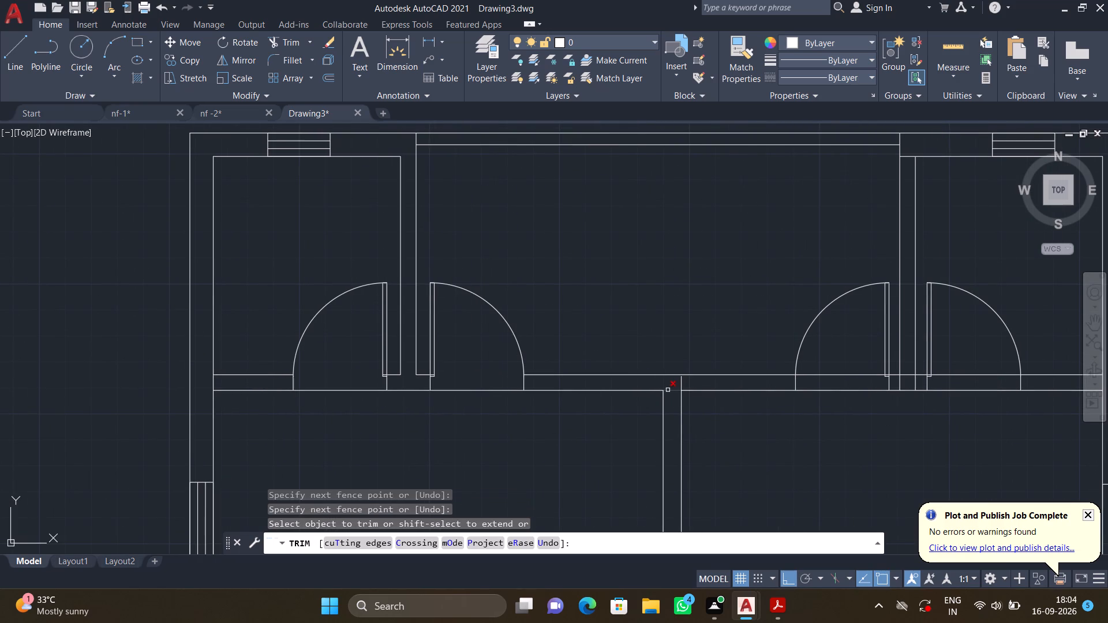
pyautogui.click(671, 387)
pyautogui.click(673, 397)
pyautogui.moveTo(677, 385); pyautogui.dragTo(704, 378)
# Trim the upper wall line across the door opening just left of the upper-right room's inner wall.
pyautogui.scroll(-1, 571, 424)
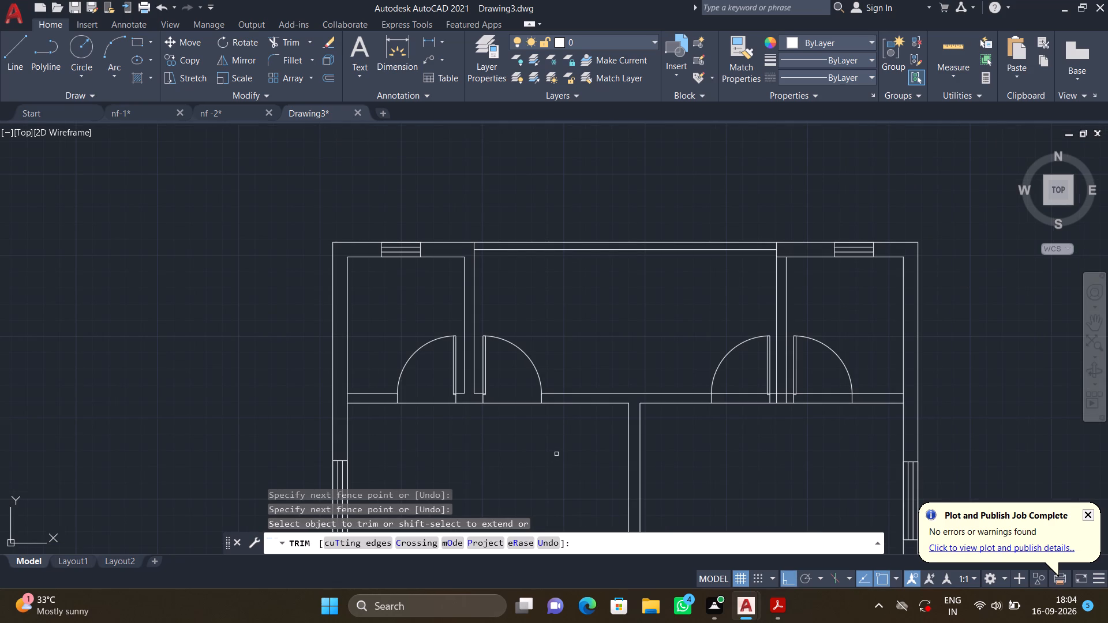
pyautogui.moveTo(535, 443); pyautogui.dragTo(494, 429, button='middle')
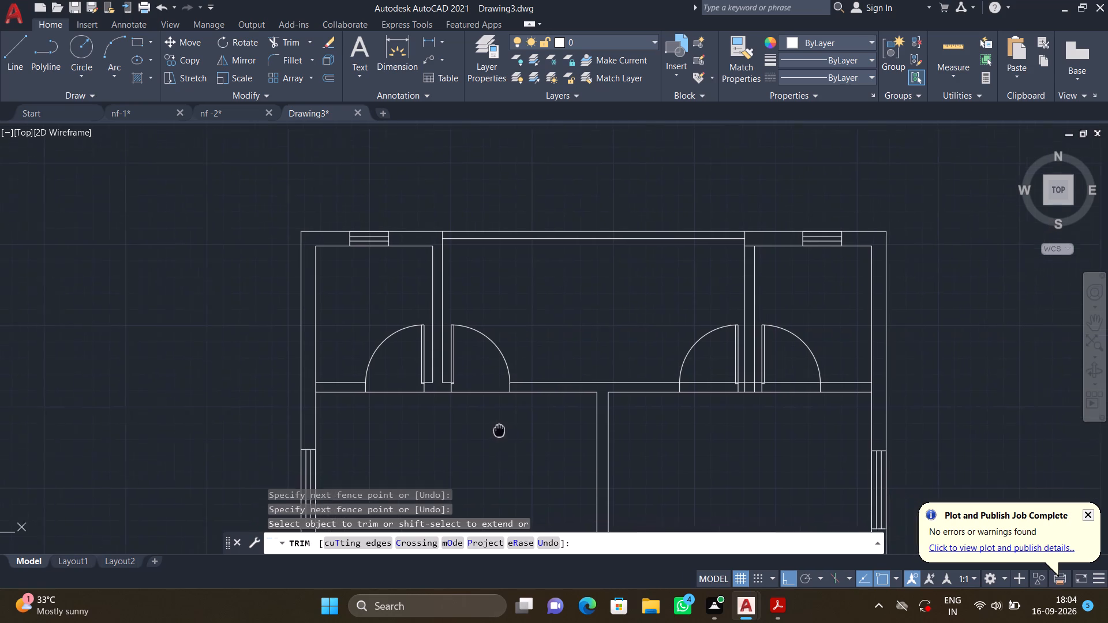
pyautogui.moveTo(494, 429); pyautogui.dragTo(298, 365, button='middle')
pyautogui.scroll(2, 512, 302)
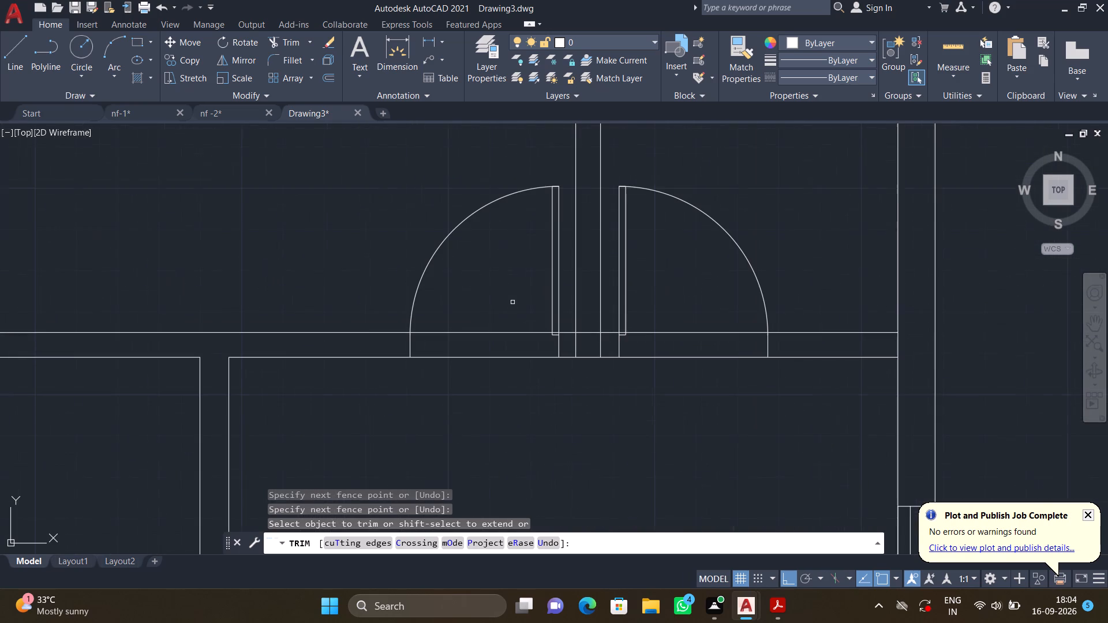
pyautogui.click(466, 321)
pyautogui.click(482, 343)
# Trim the overlapping lines where the upper-right room's inner wall meets the horizontal wall.
pyautogui.scroll(2, 568, 341)
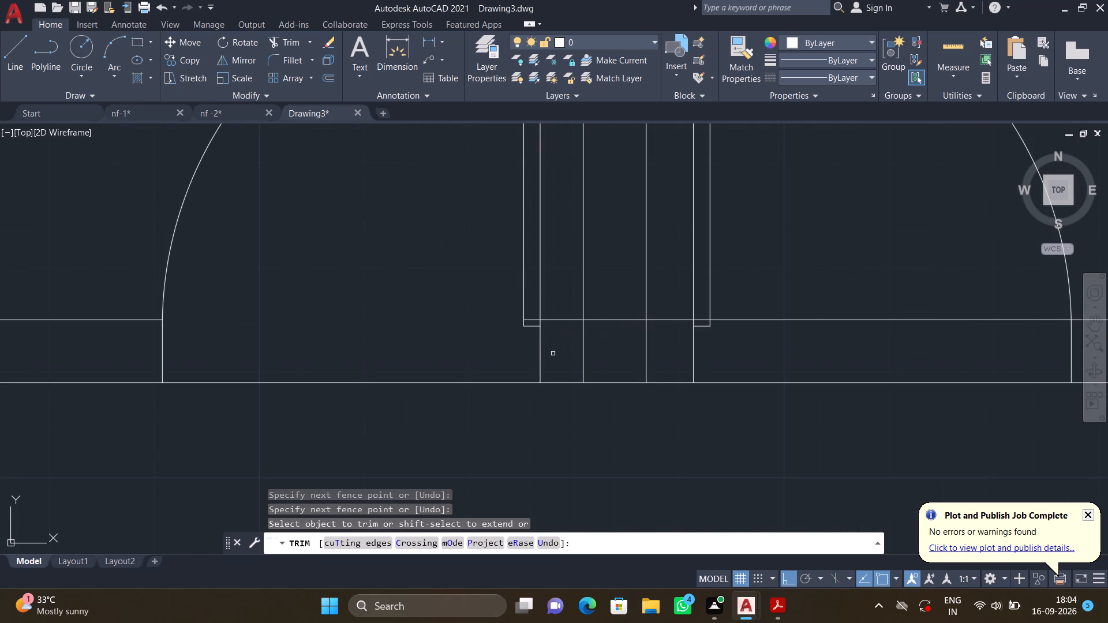
pyautogui.click(557, 343)
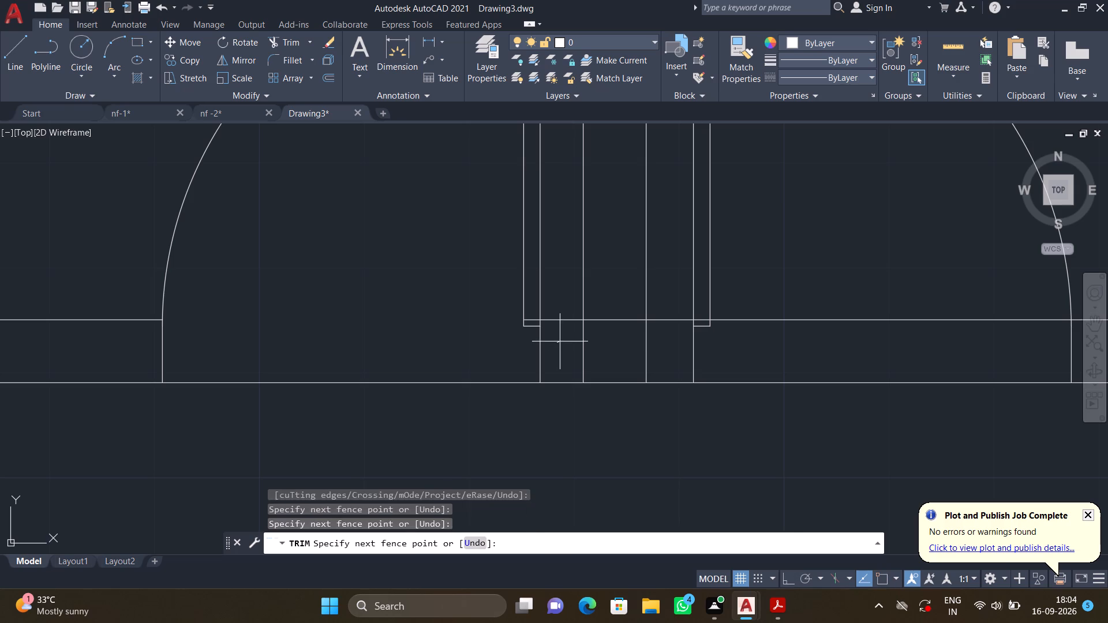
pyautogui.click(597, 342)
pyautogui.click(606, 300)
pyautogui.click(611, 338)
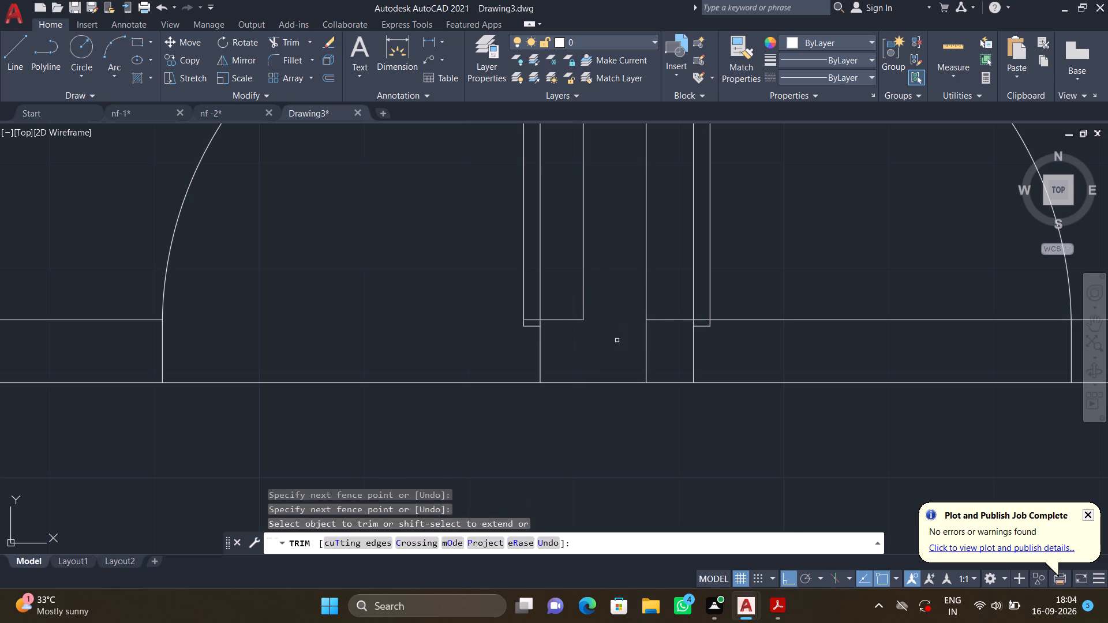
pyautogui.click(626, 344)
pyautogui.click(658, 343)
pyautogui.click(679, 347)
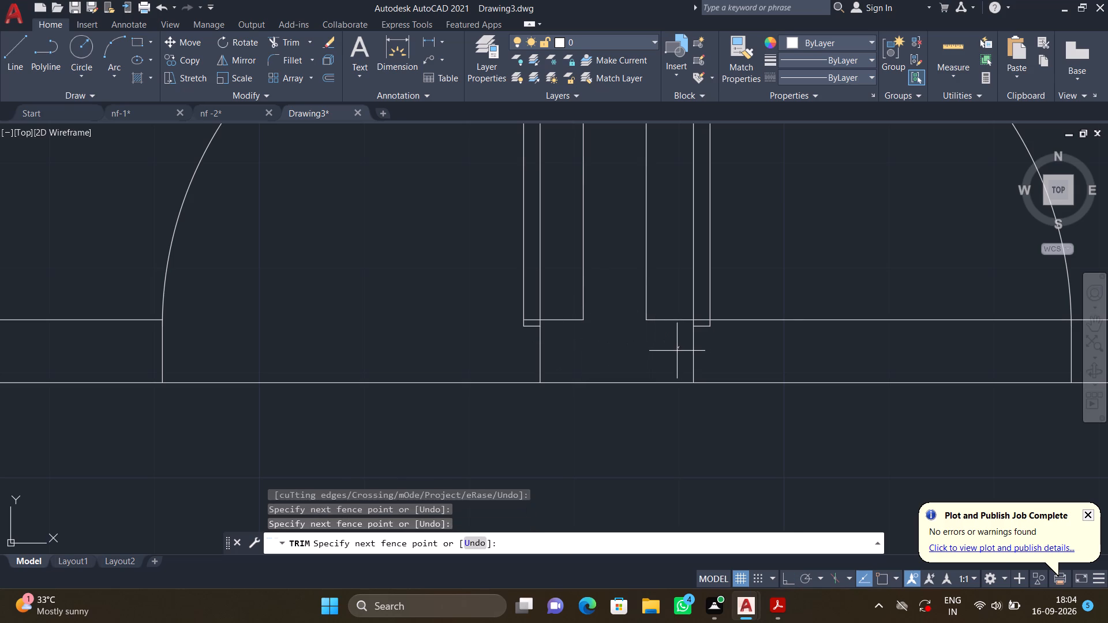
pyautogui.click(710, 344)
# Trim the upper wall line across the small upper-right room's door opening.
pyautogui.scroll(-2, 618, 354)
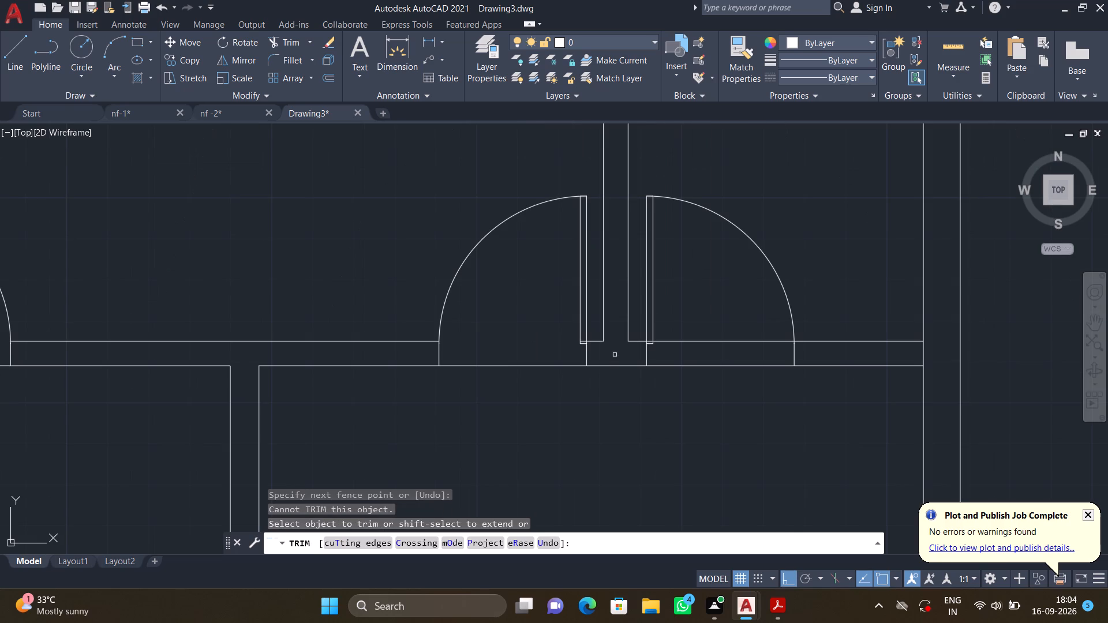
pyautogui.moveTo(615, 352); pyautogui.dragTo(545, 371, button='middle')
pyautogui.scroll(-1, 553, 376)
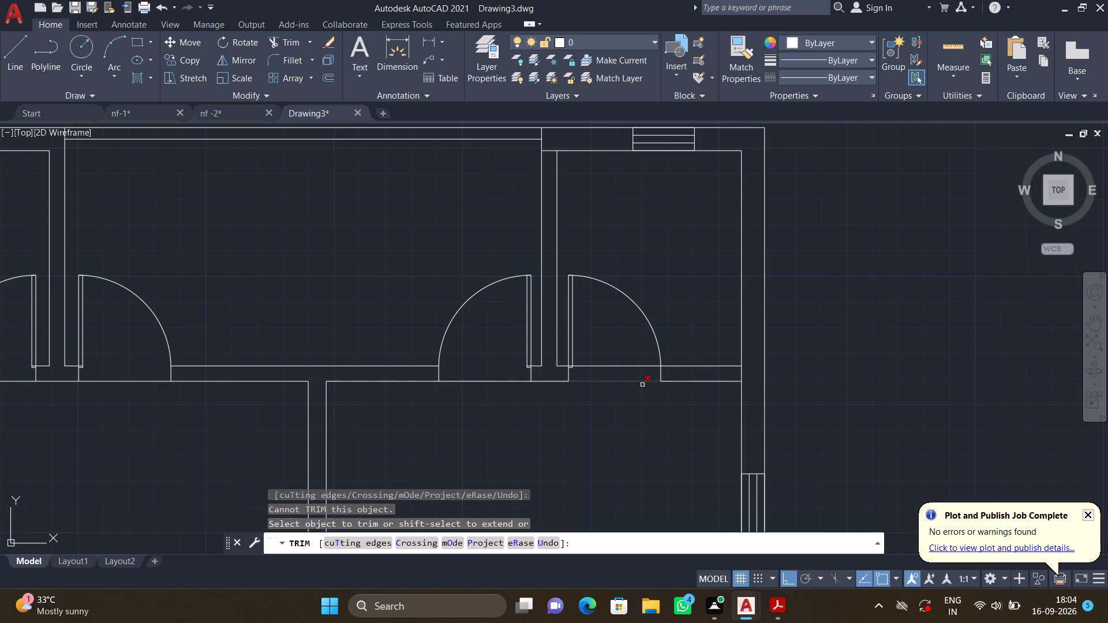
pyautogui.scroll(2, 653, 377)
pyautogui.click(572, 332)
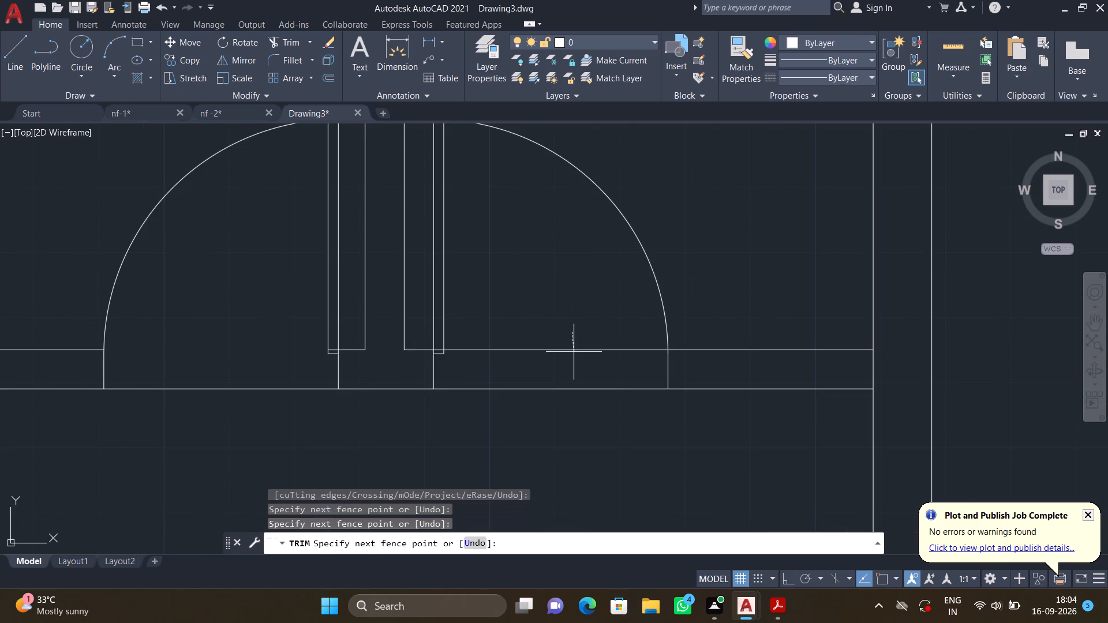
pyautogui.click(578, 373)
# Trim the upper wall line across the left large room's door opening, beside the lower end of the central partition.
pyautogui.scroll(-3, 572, 405)
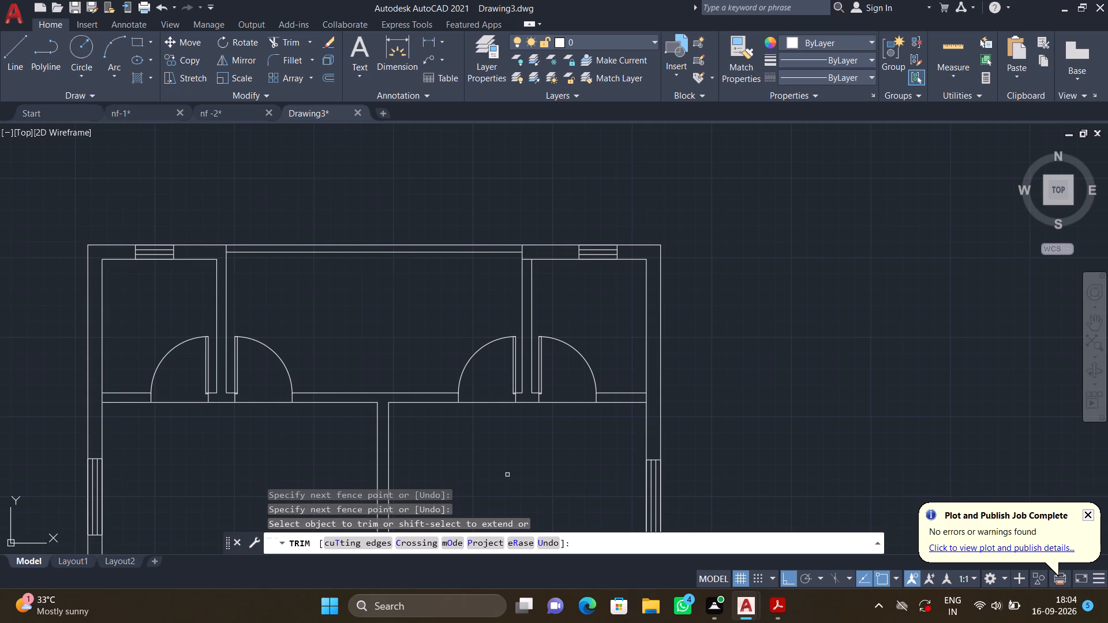
pyautogui.moveTo(508, 470); pyautogui.dragTo(485, 355, button='middle')
pyautogui.scroll(-1, 423, 389)
pyautogui.moveTo(406, 401); pyautogui.dragTo(373, 239, button='middle')
pyautogui.scroll(2, 306, 310)
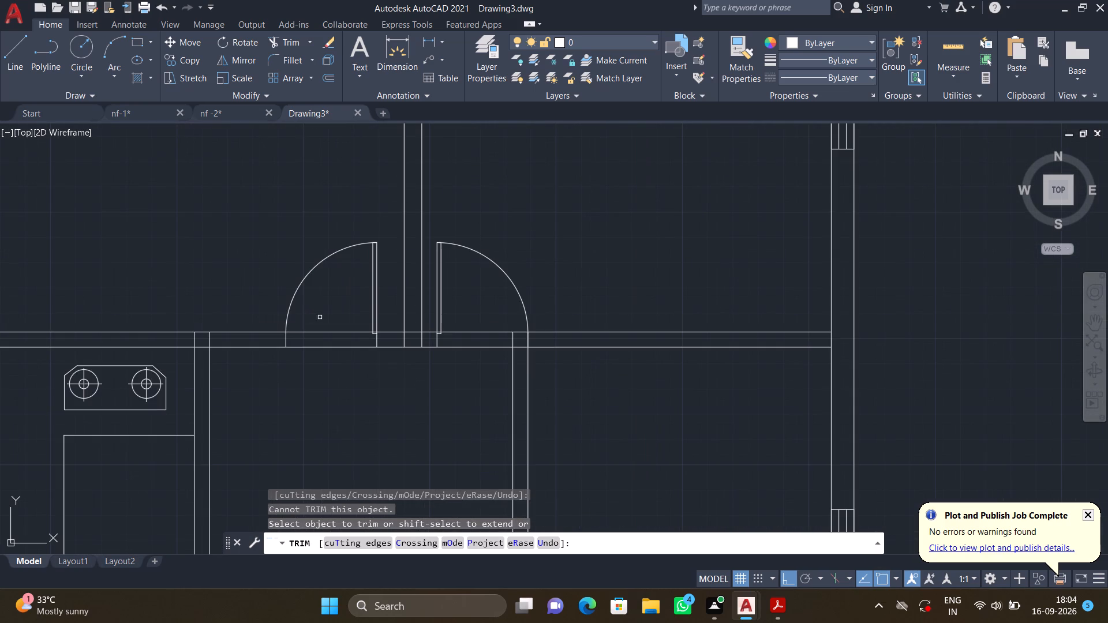
pyautogui.click(320, 323)
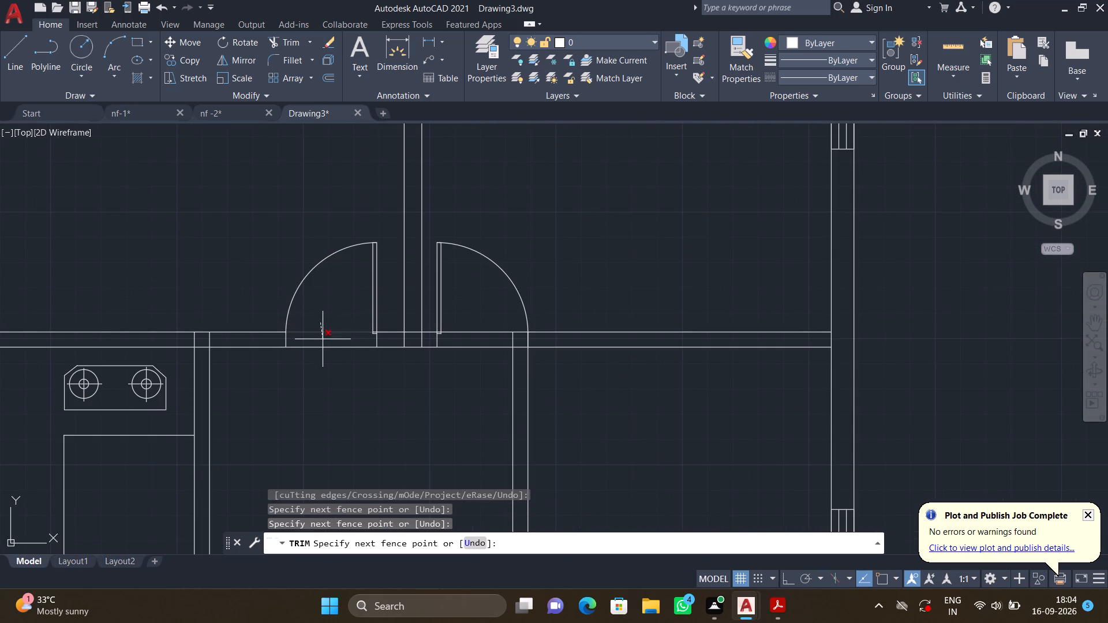
pyautogui.click(323, 339)
# Trim the overlapping lines where the central partition's lower end meets the horizontal wall between the paired doors.
pyautogui.scroll(3, 387, 337)
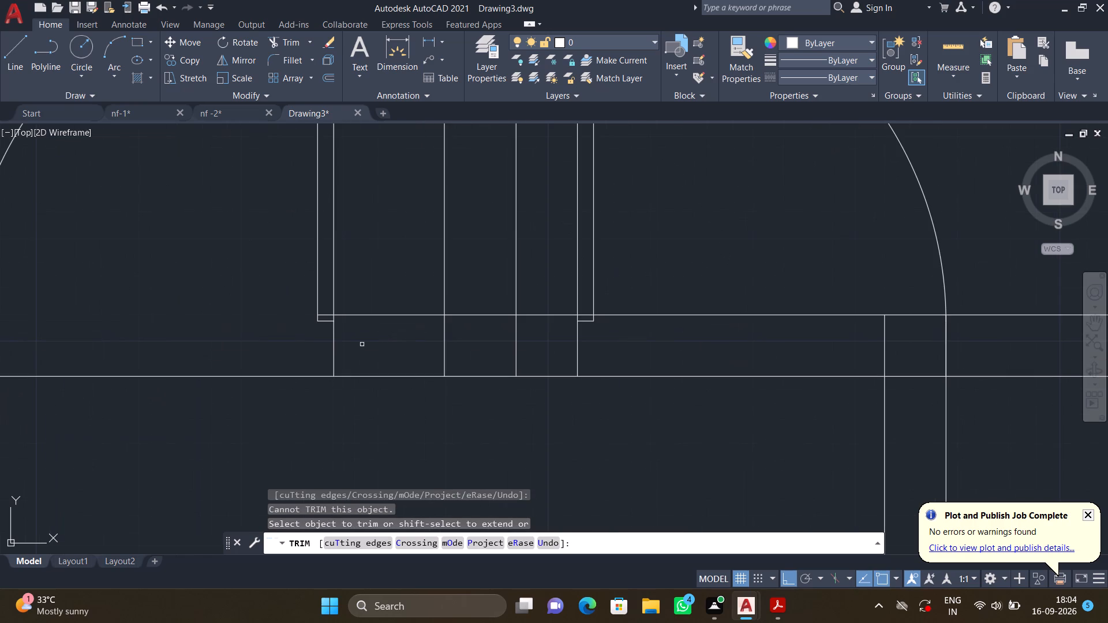
pyautogui.click(425, 341)
pyautogui.click(471, 343)
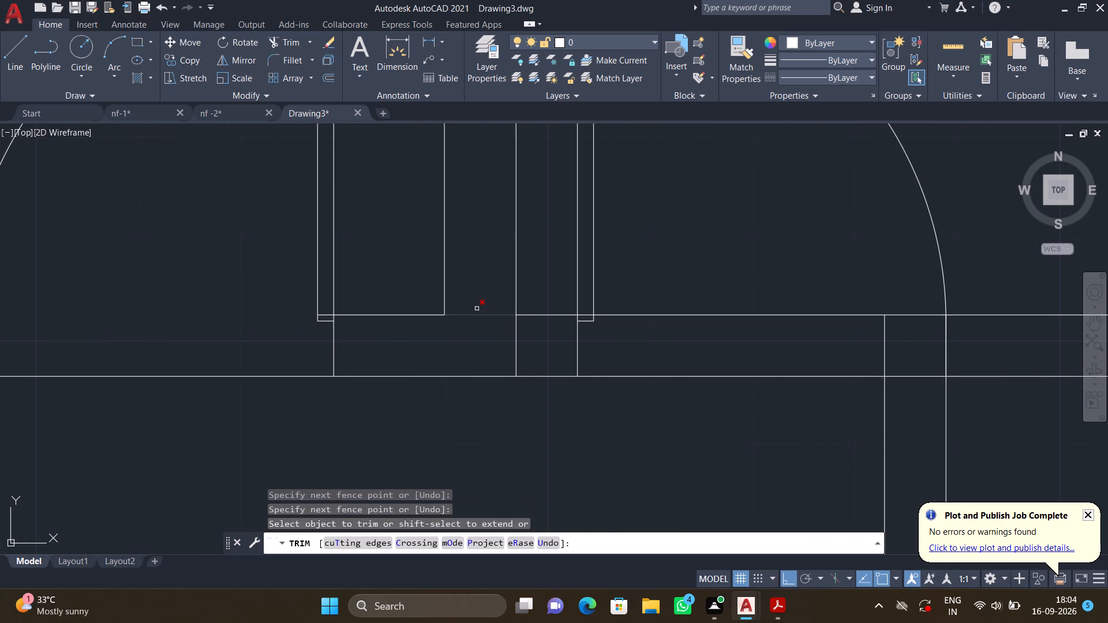
pyautogui.click(470, 300)
pyautogui.click(473, 332)
pyautogui.click(485, 336)
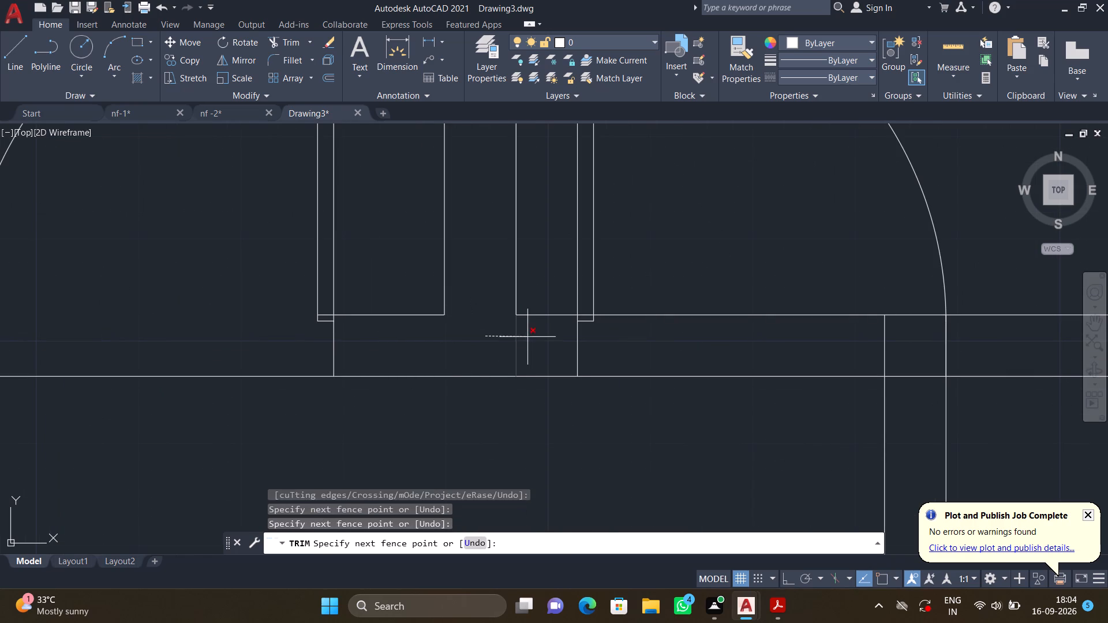
pyautogui.click(530, 337)
# Trim the overlapping lines where the kitchen's inner side wall meets the horizontal wall above it.
pyautogui.scroll(-3, 515, 339)
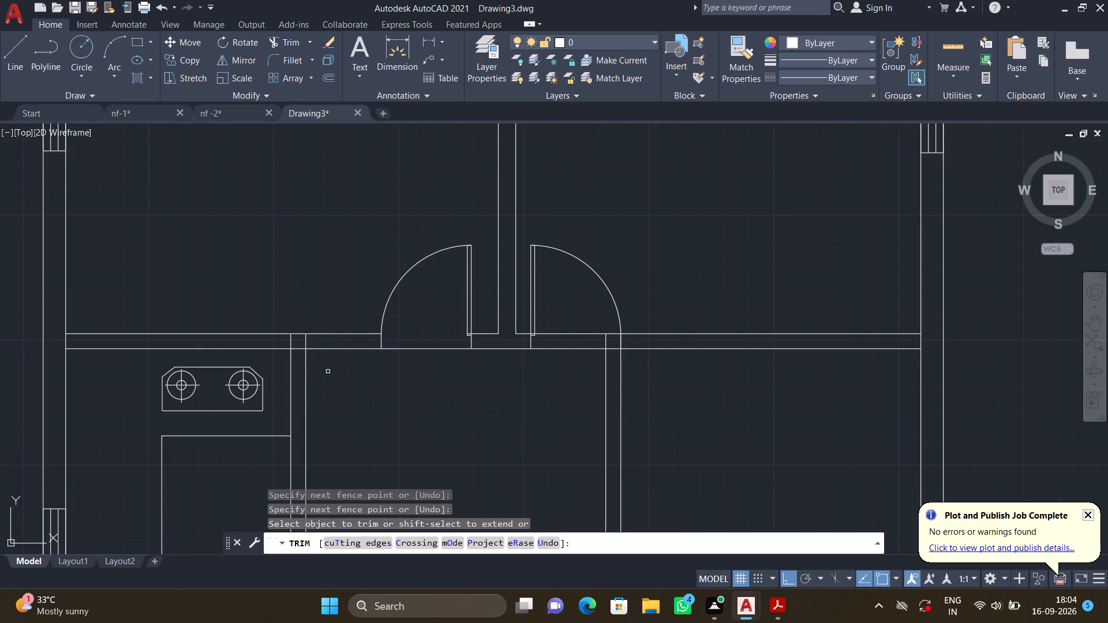
pyautogui.scroll(3, 289, 346)
pyautogui.click(276, 339)
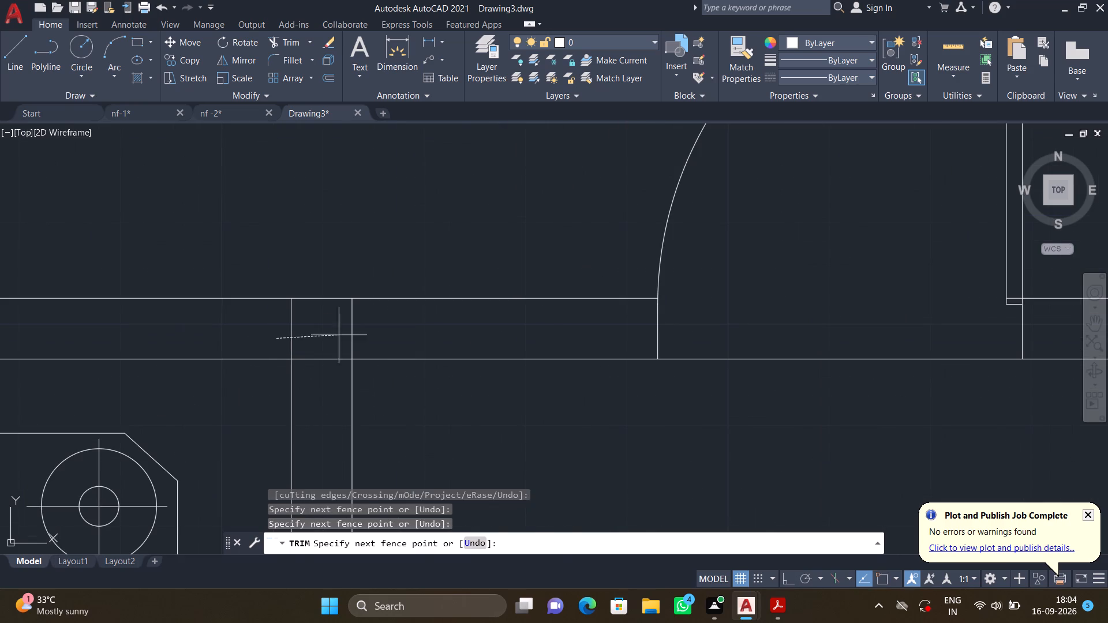
pyautogui.click(379, 337)
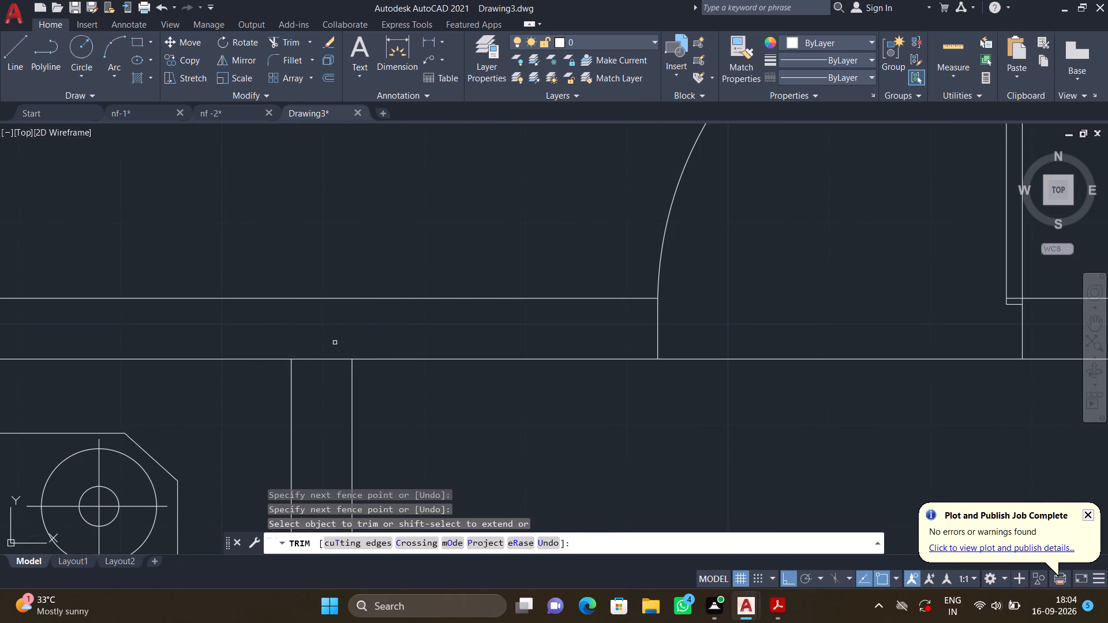
pyautogui.click(324, 344)
pyautogui.click(324, 382)
# Trim the upper wall line across the right-hand paired door's opening and the partition line crossing the wall beneath it.
pyautogui.scroll(-4, 409, 405)
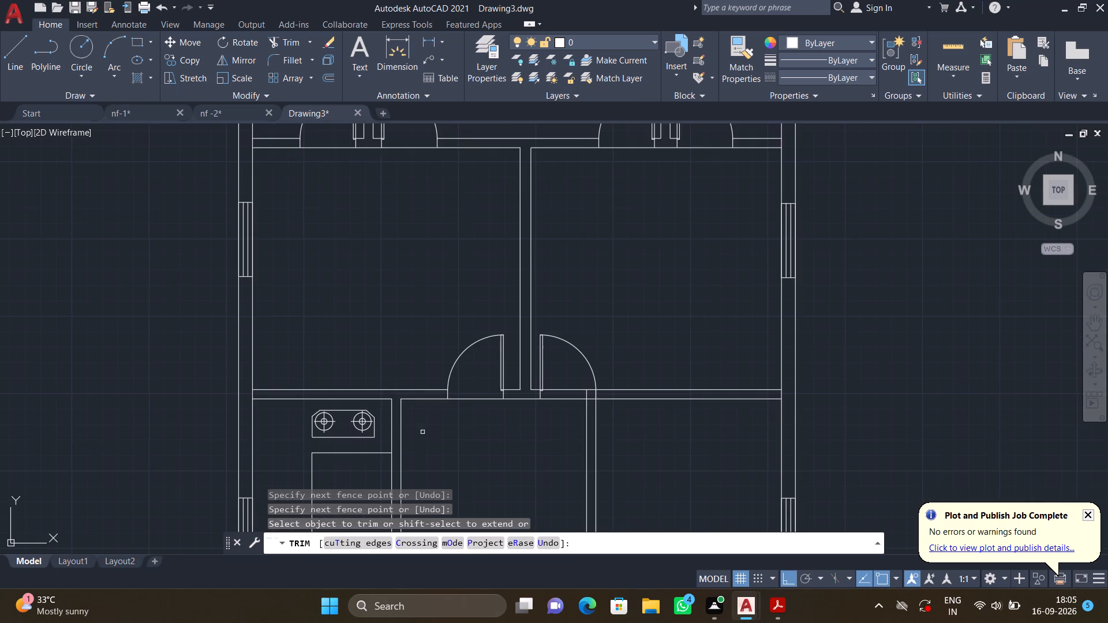
pyautogui.moveTo(428, 432); pyautogui.dragTo(424, 357, button='middle')
pyautogui.moveTo(410, 407); pyautogui.dragTo(394, 323, button='middle')
pyautogui.scroll(3, 531, 226)
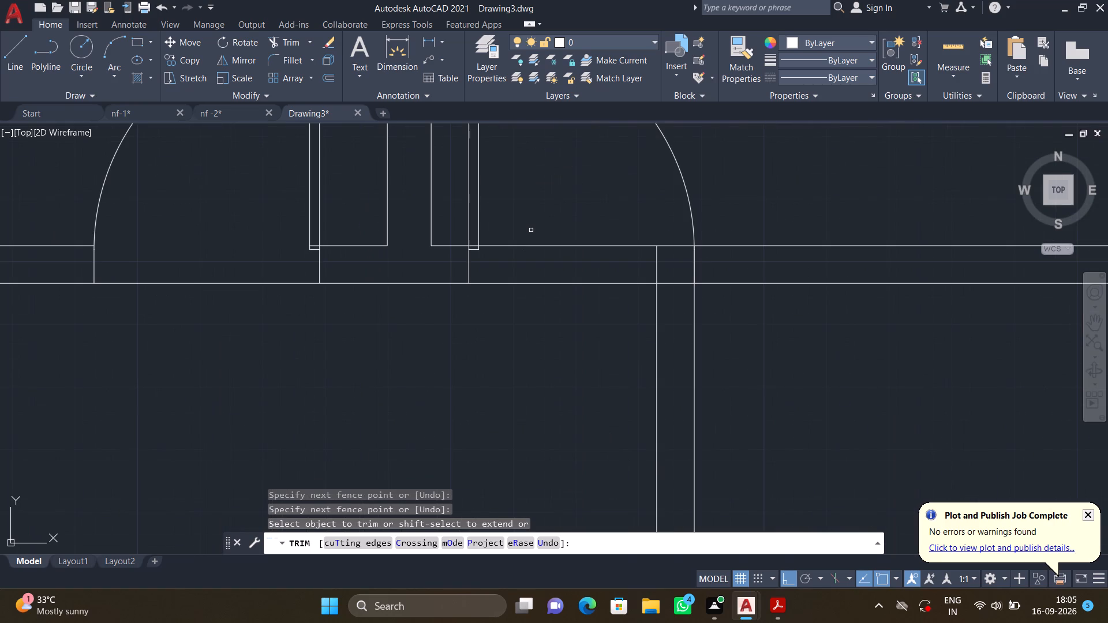
pyautogui.click(531, 229)
pyautogui.click(540, 265)
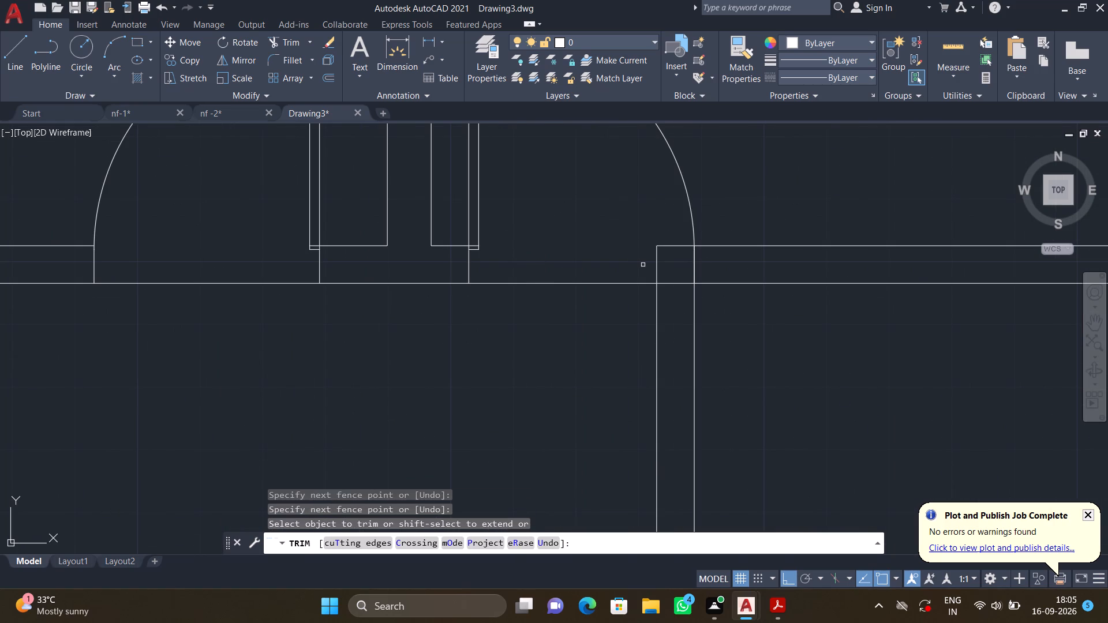
pyautogui.click(643, 262)
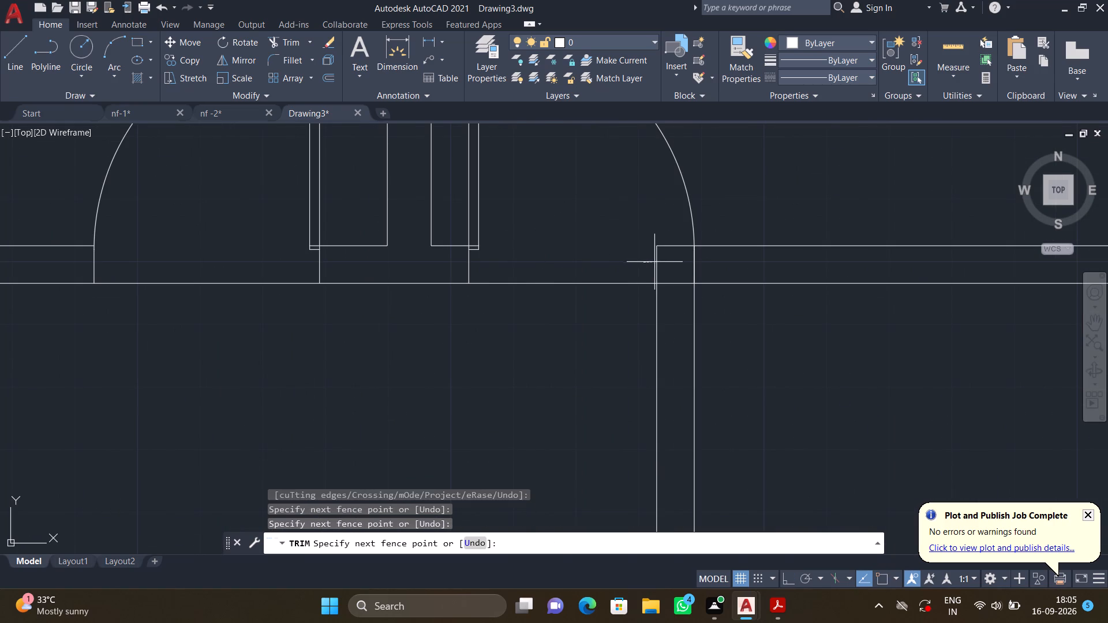
pyautogui.click(660, 262)
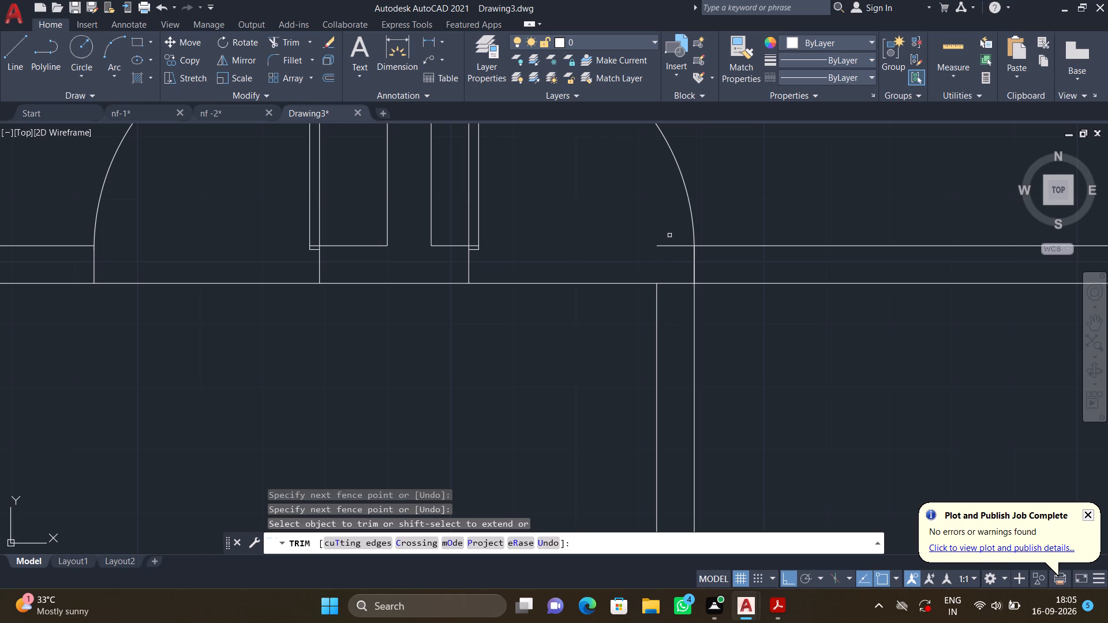
pyautogui.click(671, 238)
pyautogui.click(677, 259)
# Trim the inner wall line across the door opening at the lower-left corner of the room right of the central hall.
pyautogui.scroll(-1, 532, 327)
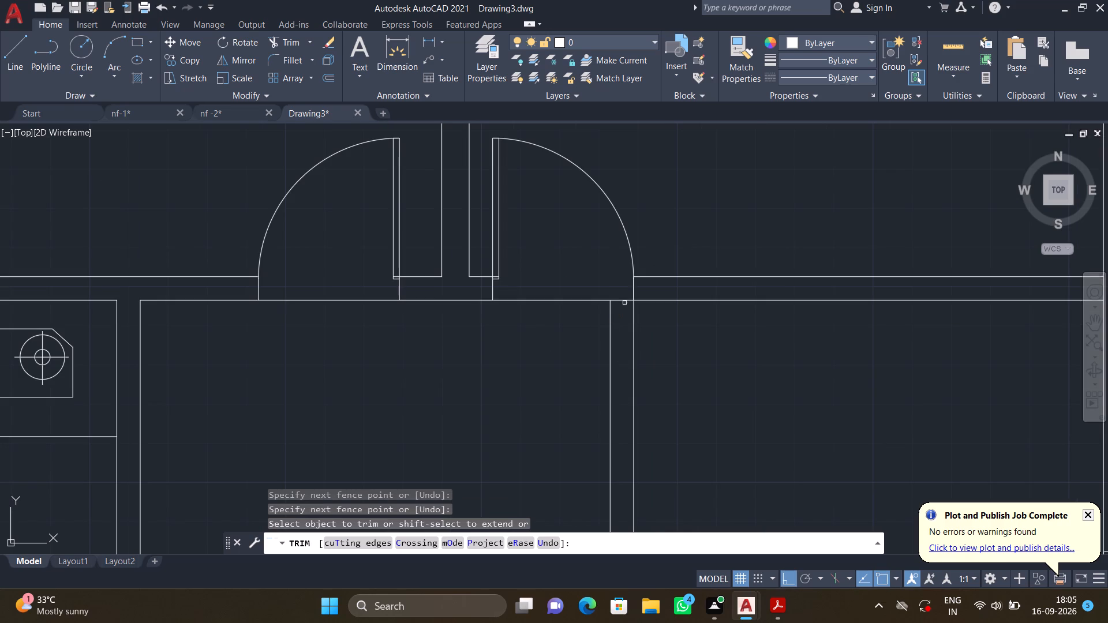
pyautogui.scroll(2, 620, 296)
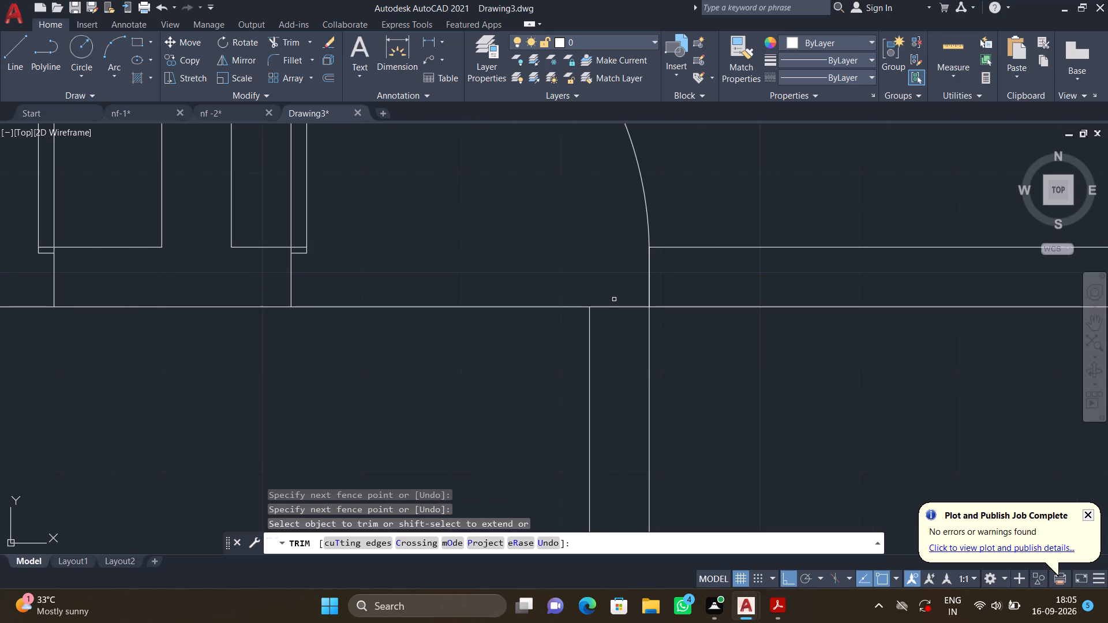
pyautogui.scroll(-3, 503, 389)
pyautogui.moveTo(500, 393); pyautogui.dragTo(492, 298, button='middle')
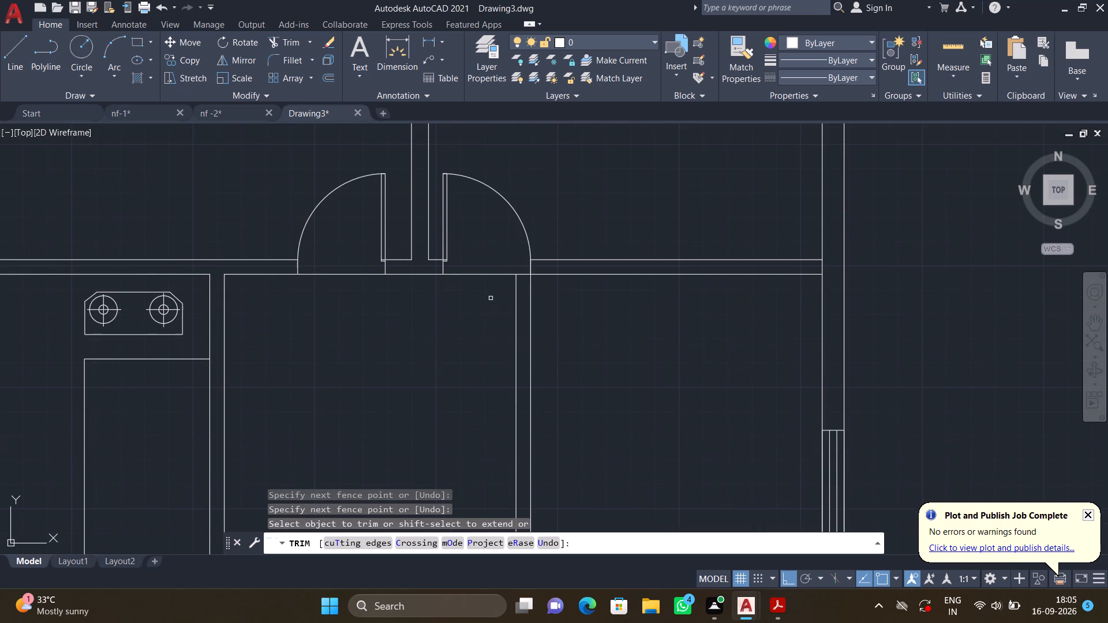
pyautogui.scroll(-1, 497, 310)
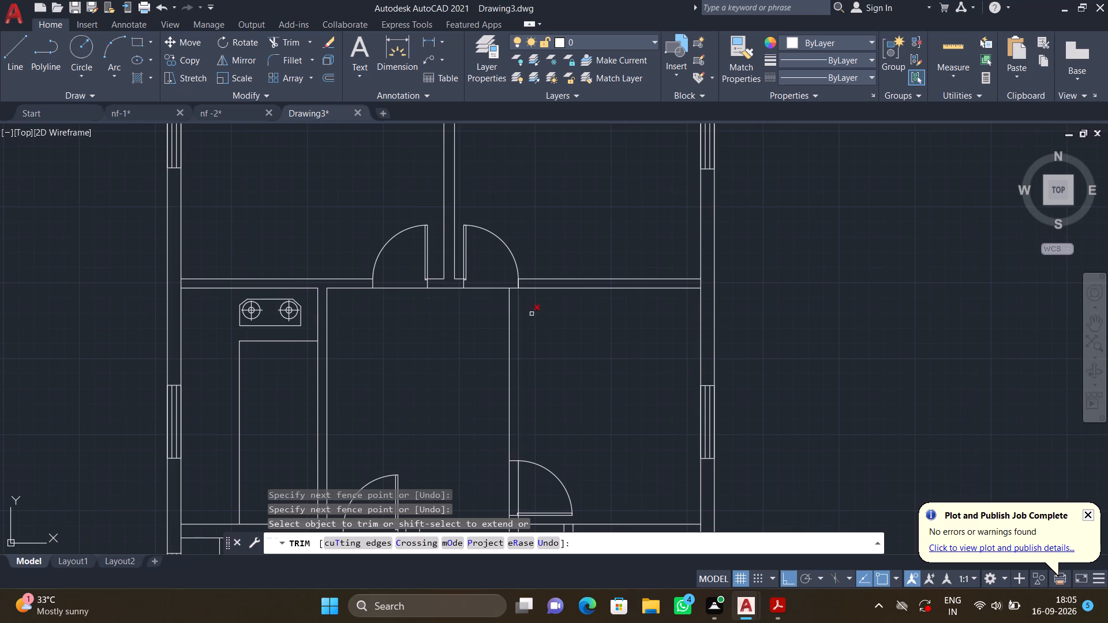
pyautogui.moveTo(570, 332); pyautogui.dragTo(533, 226, button='middle')
pyautogui.moveTo(557, 367); pyautogui.dragTo(518, 227, button='middle')
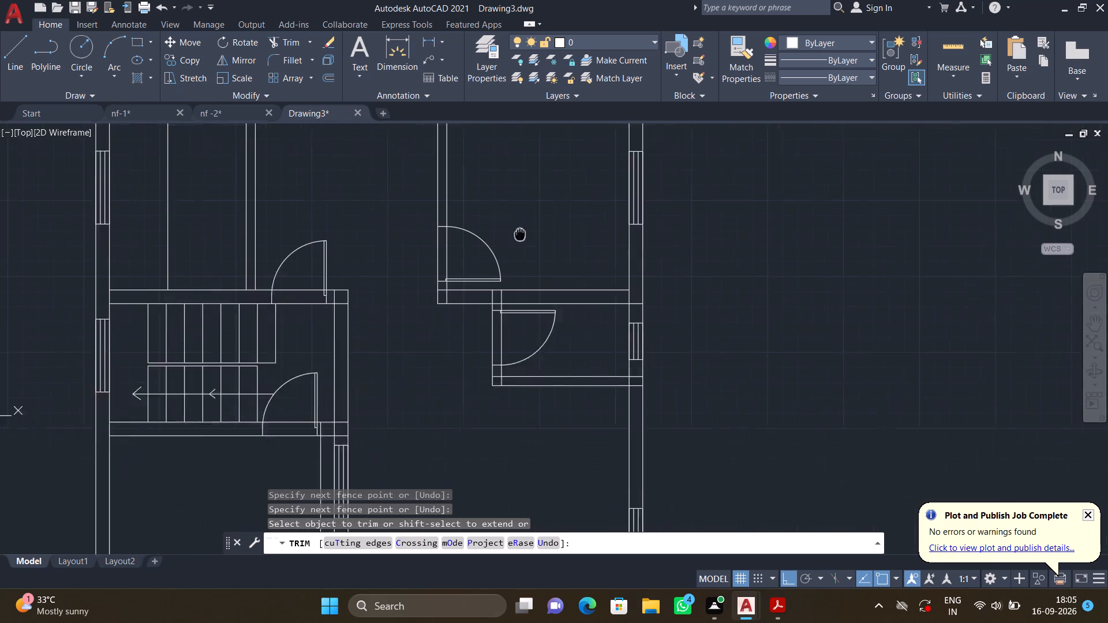
pyautogui.moveTo(518, 227); pyautogui.dragTo(516, 220, button='middle')
pyautogui.scroll(3, 428, 234)
pyautogui.click(451, 230)
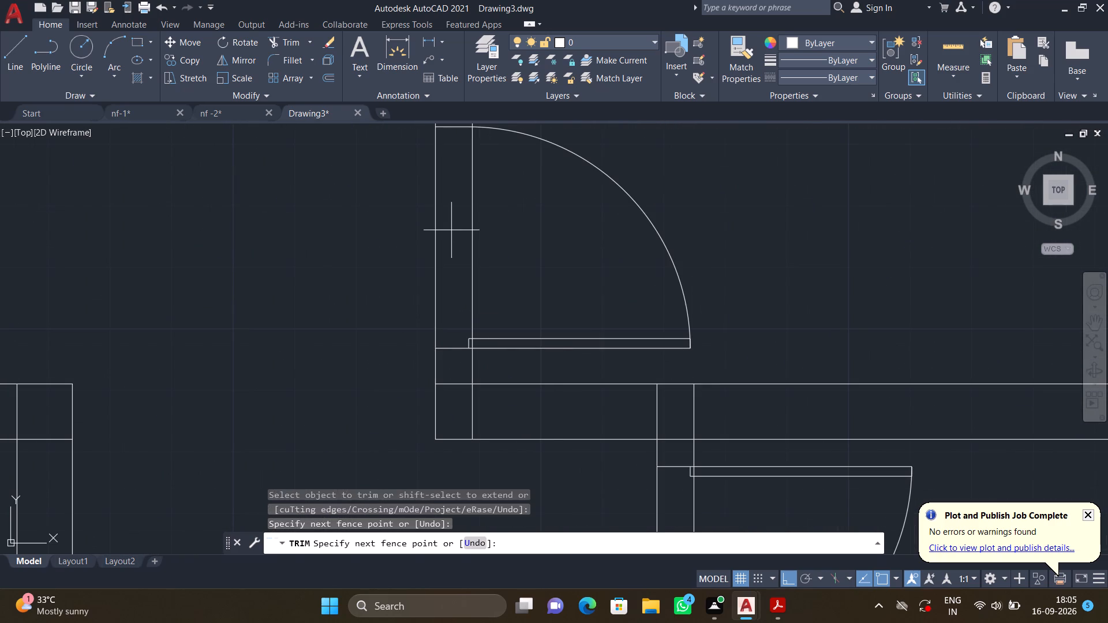
pyautogui.click(491, 231)
# Trim the overlapping lines at the wall corner just below that room's door.
pyautogui.click(454, 372)
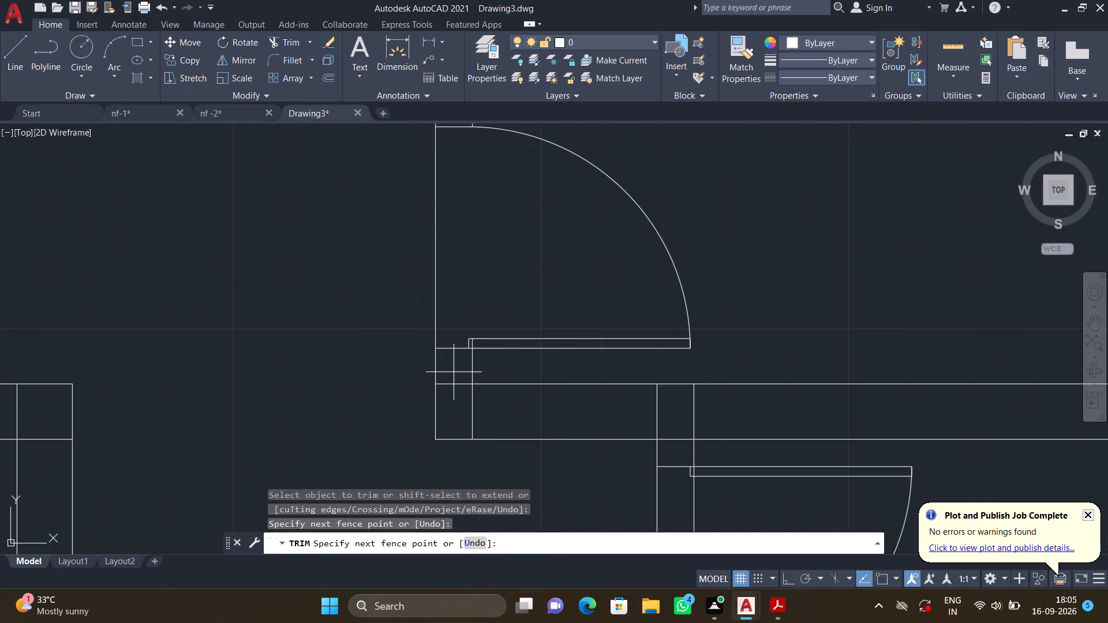
pyautogui.click(452, 399)
pyautogui.click(457, 407)
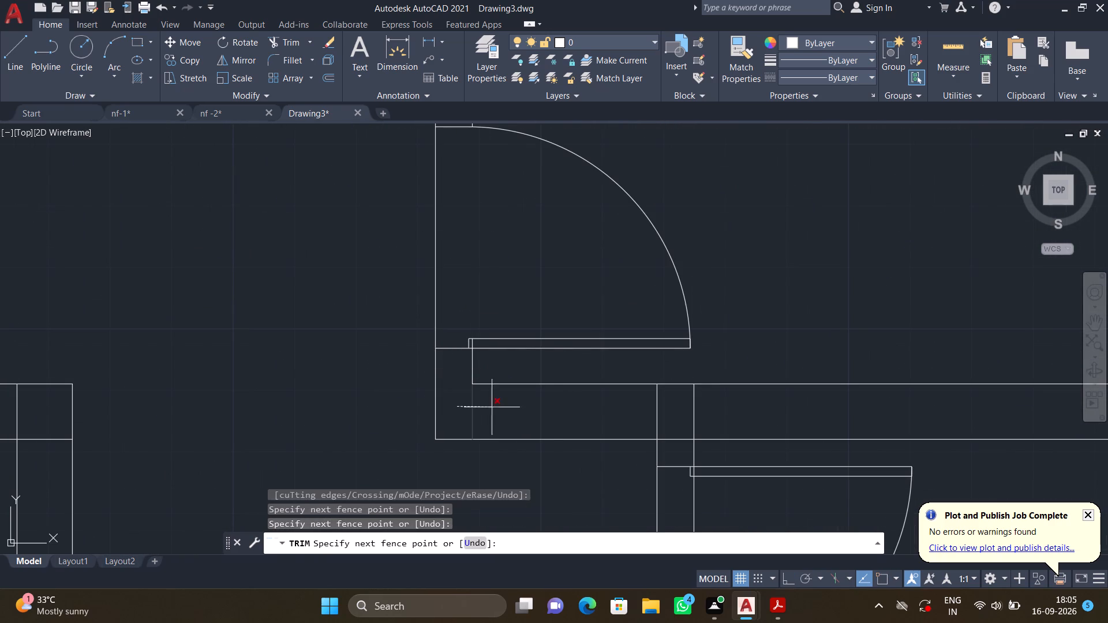
pyautogui.click(492, 407)
# Trim the overlapping lines where the small right-hand room's side wall meets the horizontal wall above it.
pyautogui.moveTo(625, 414); pyautogui.dragTo(716, 407)
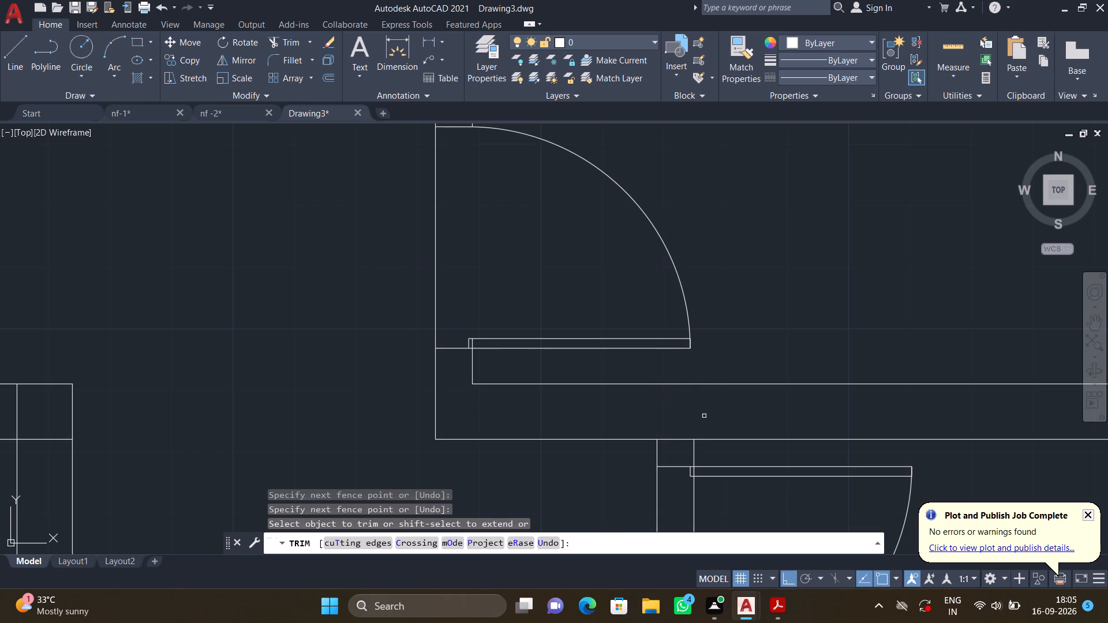
pyautogui.click(673, 426)
pyautogui.click(670, 451)
# Trim the upper wall line across the opening of the door above the staircase.
pyautogui.scroll(-3, 598, 409)
pyautogui.moveTo(512, 432); pyautogui.dragTo(489, 338, button='middle')
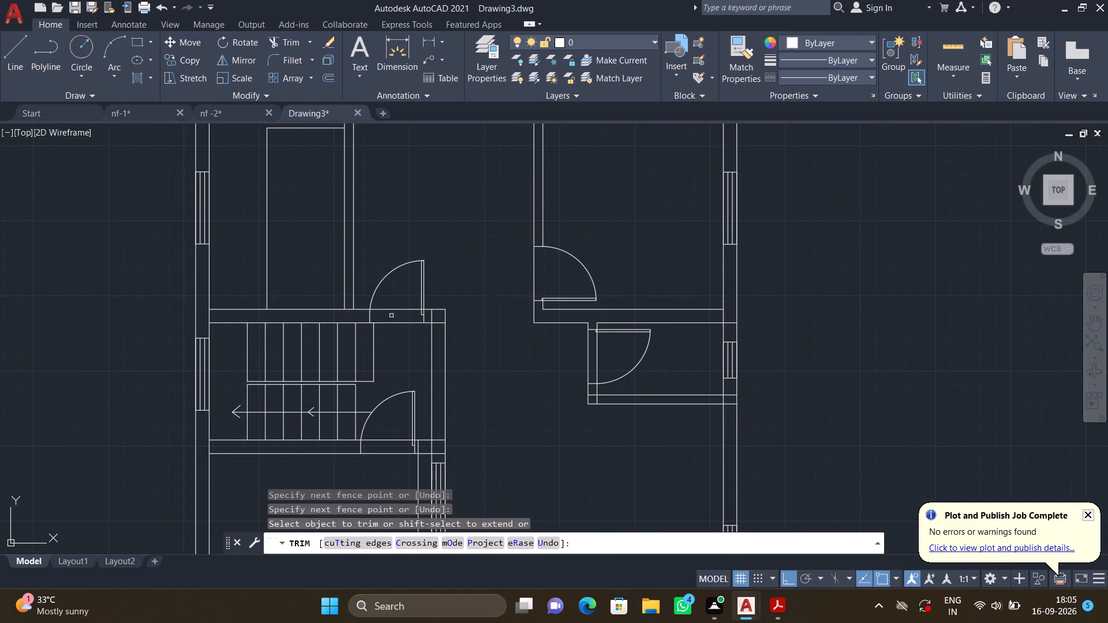
pyautogui.scroll(3, 391, 316)
pyautogui.click(365, 271)
pyautogui.click(380, 312)
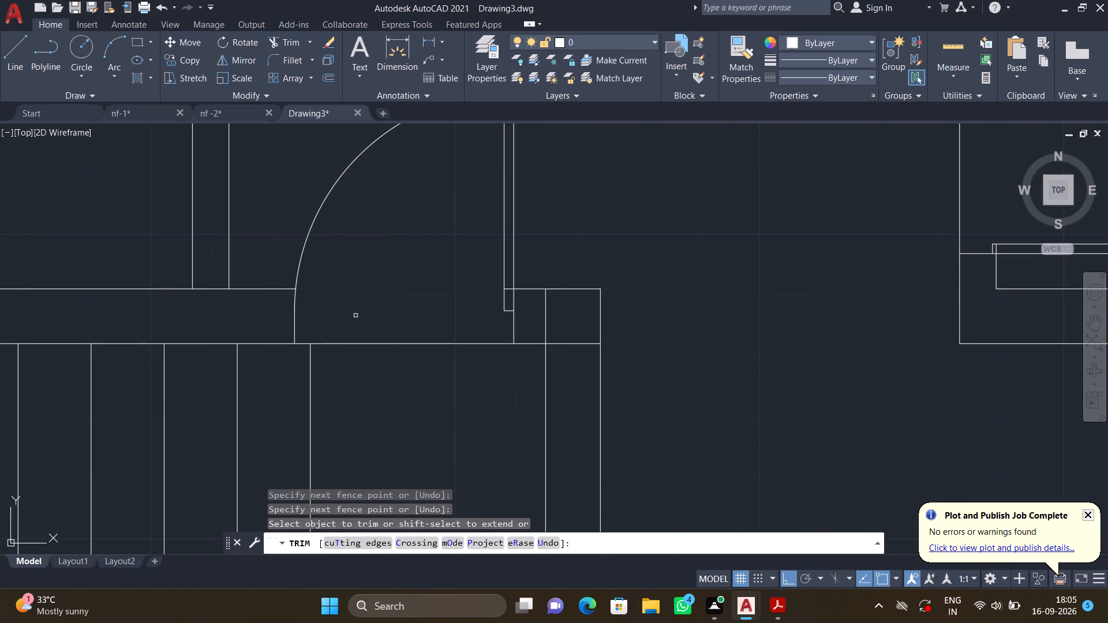
# Trim the overlapping lines at the staircase room's upper-right wall corner.
pyautogui.click(529, 318)
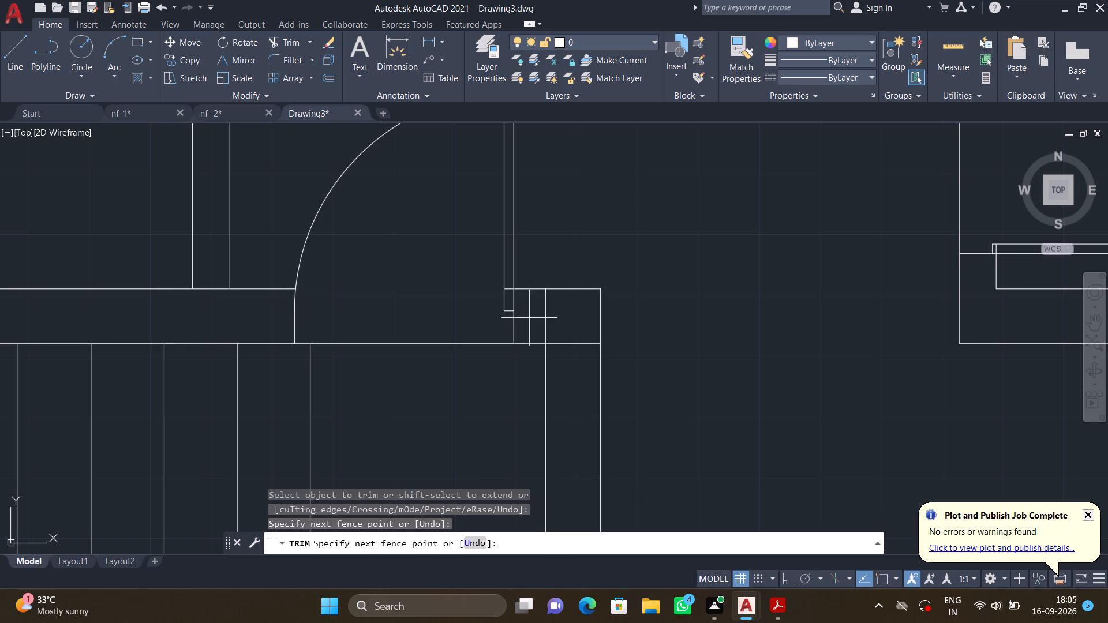
pyautogui.click(562, 320)
pyautogui.click(564, 321)
pyautogui.click(577, 365)
# Trim the upper wall line across the opening of the door at the staircase's lower end.
pyautogui.scroll(-4, 660, 305)
pyautogui.moveTo(674, 326); pyautogui.dragTo(653, 294, button='middle')
pyautogui.scroll(4, 618, 377)
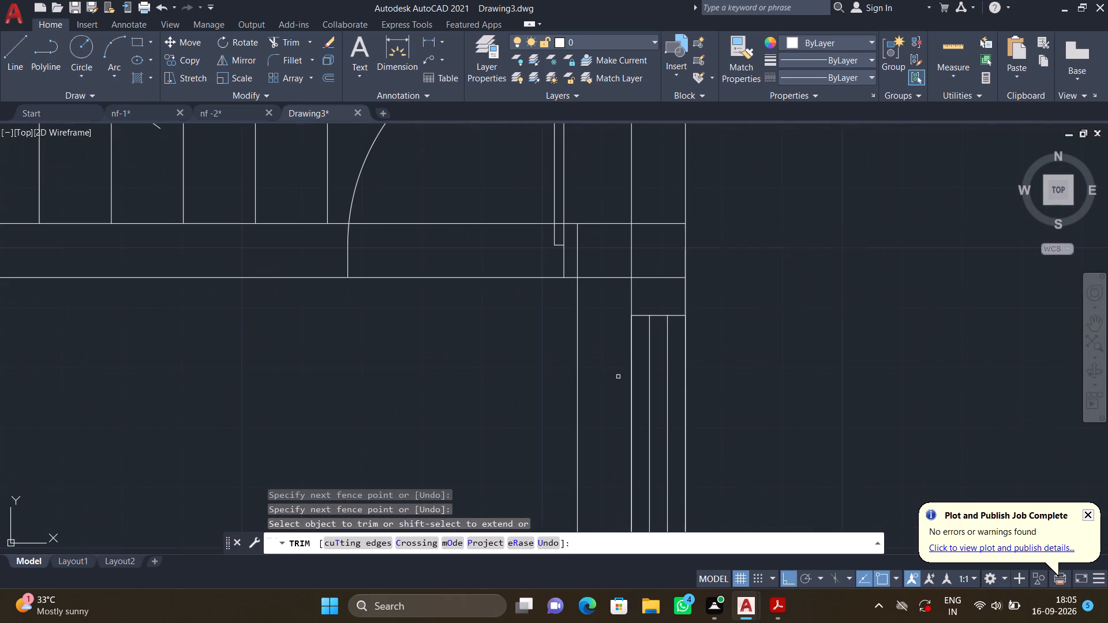
pyautogui.click(411, 201)
pyautogui.click(425, 239)
# Trim the overlapping lines where the staircase room's side wall meets its lower wall, above the window.
pyautogui.click(568, 248)
pyautogui.click(590, 246)
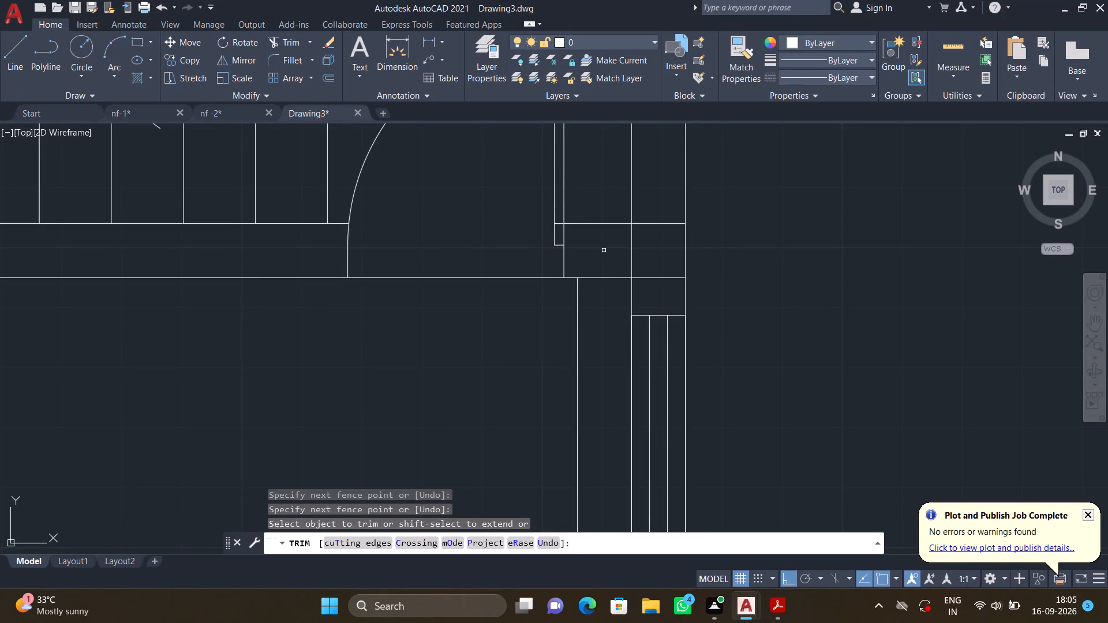
pyautogui.click(650, 210)
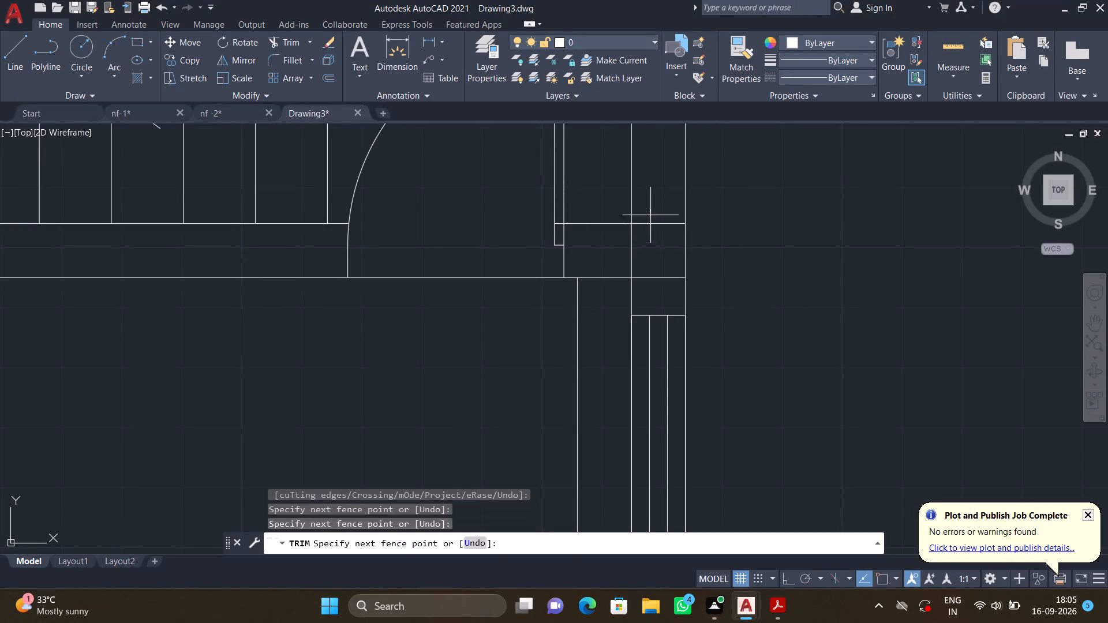
pyautogui.click(656, 249)
pyautogui.click(650, 249)
pyautogui.click(619, 253)
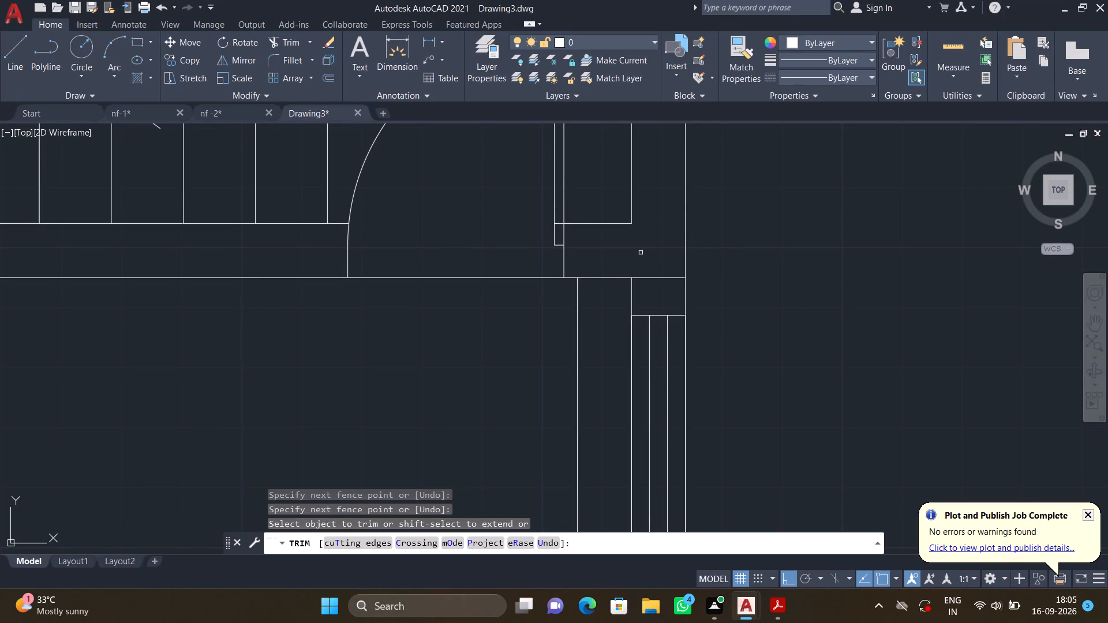
pyautogui.click(643, 254)
pyautogui.click(671, 301)
# Trim the inner wall line across the door opening at the lower-left corner of the large lower-right room.
pyautogui.scroll(-3, 713, 260)
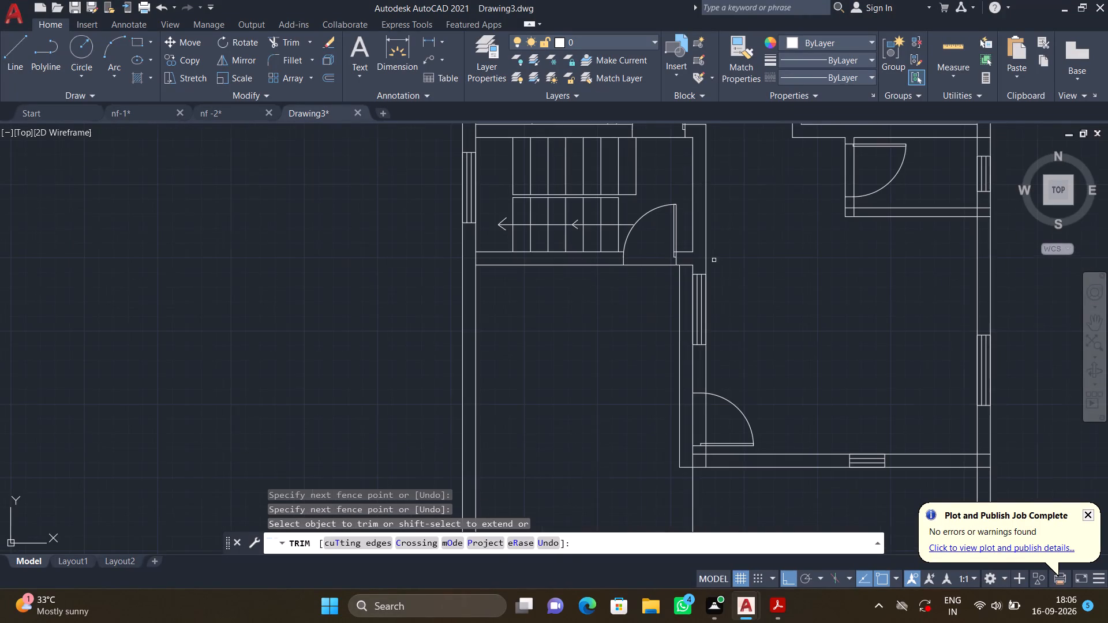
pyautogui.moveTo(725, 264); pyautogui.dragTo(636, 260, button='middle')
pyautogui.scroll(1, 605, 365)
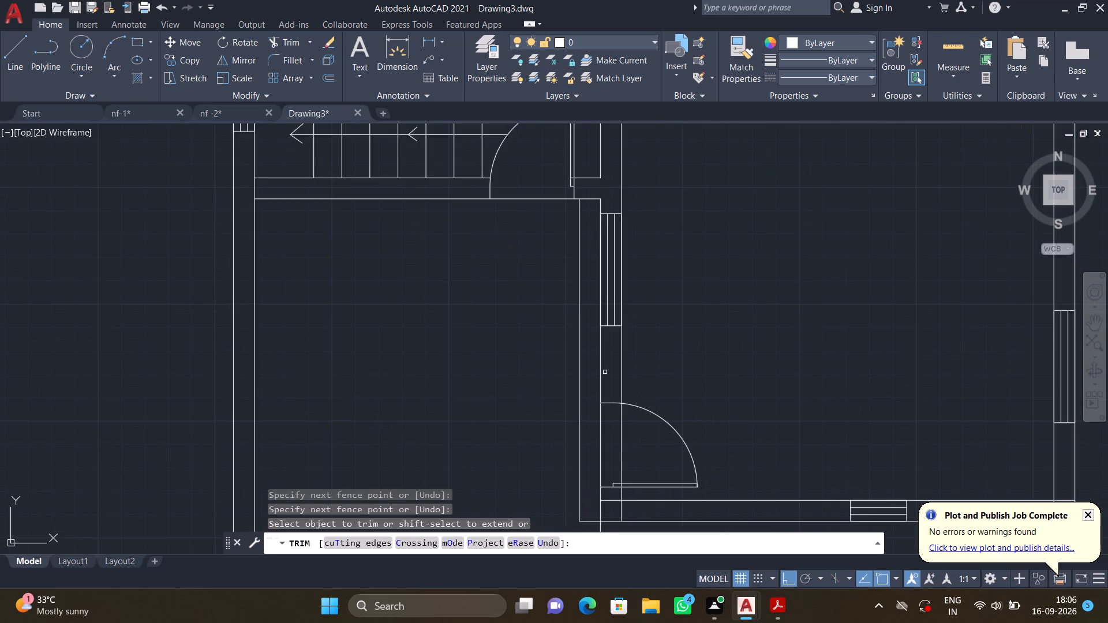
pyautogui.moveTo(609, 370); pyautogui.dragTo(550, 258, button='middle')
pyautogui.scroll(2, 571, 326)
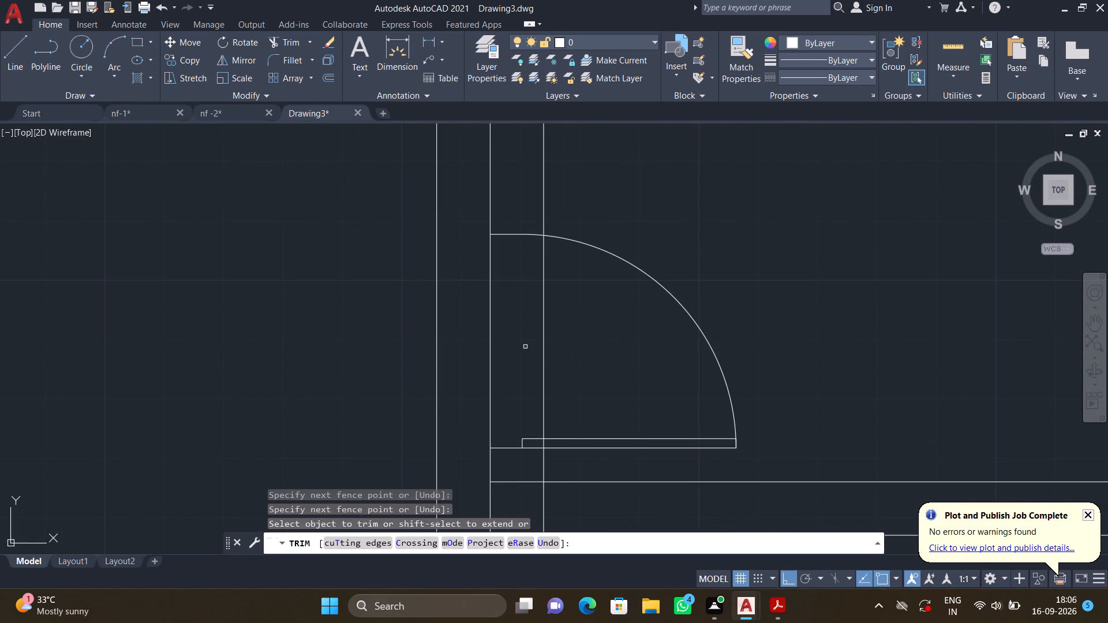
pyautogui.click(525, 346)
pyautogui.click(559, 345)
# Trim the overlapping lines at the large lower-right room's lower-left wall corner, below its door.
pyautogui.scroll(-1, 557, 347)
pyautogui.moveTo(555, 344); pyautogui.dragTo(508, 228, button='middle')
pyautogui.scroll(1, 495, 313)
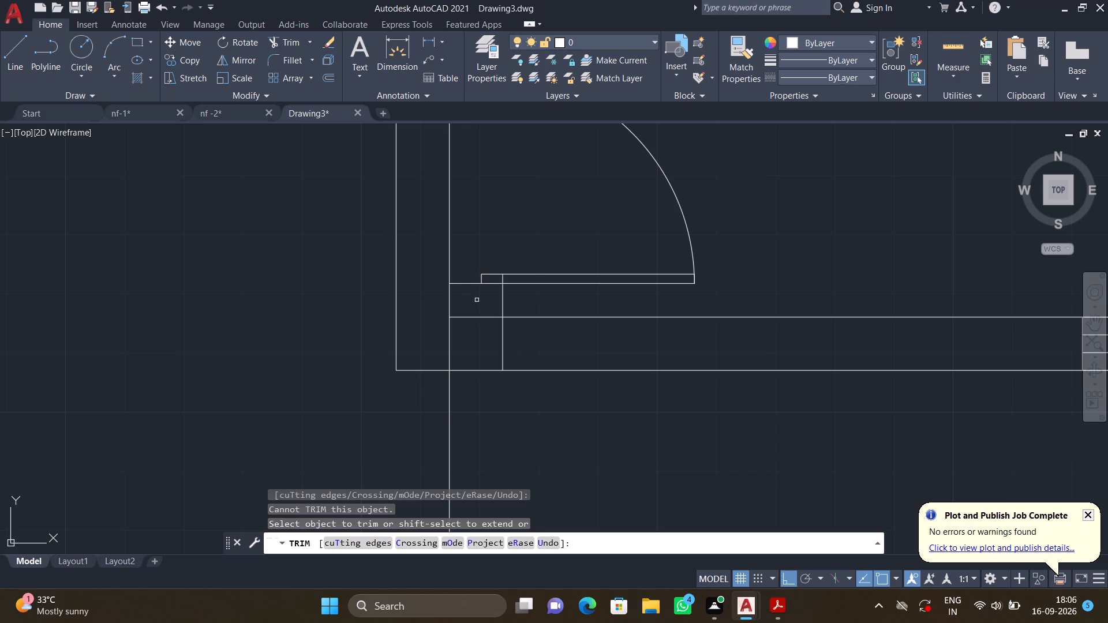
pyautogui.click(480, 307)
pyautogui.click(478, 339)
pyautogui.click(497, 340)
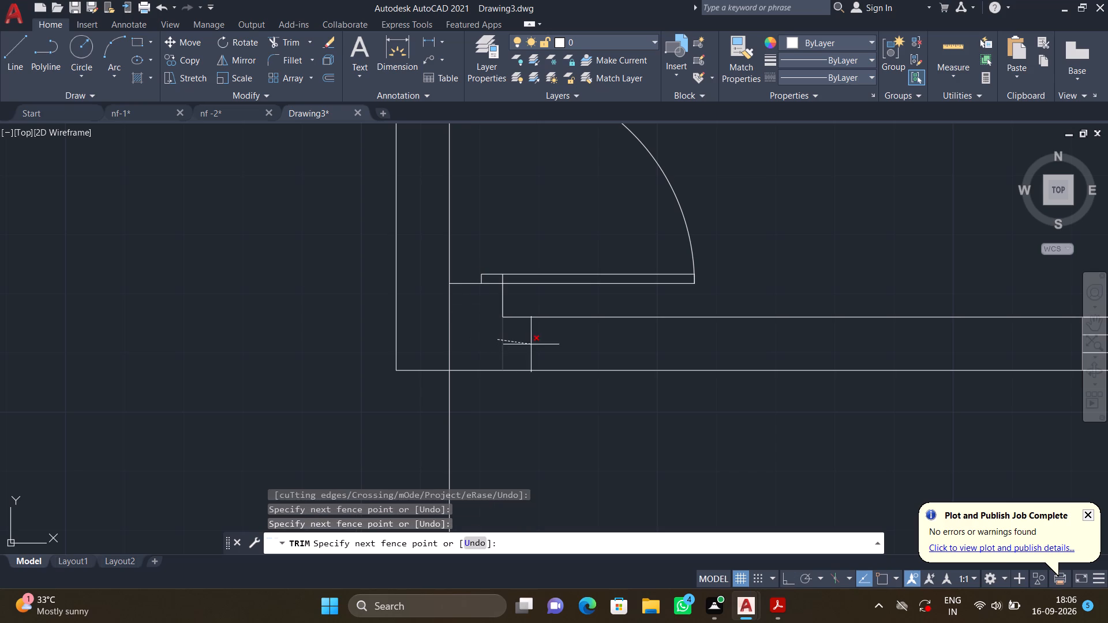
pyautogui.click(531, 344)
# Trim the inner wall line across the small right-hand room's door opening.
pyautogui.scroll(-4, 688, 246)
pyautogui.moveTo(708, 231); pyautogui.dragTo(653, 257, button='middle')
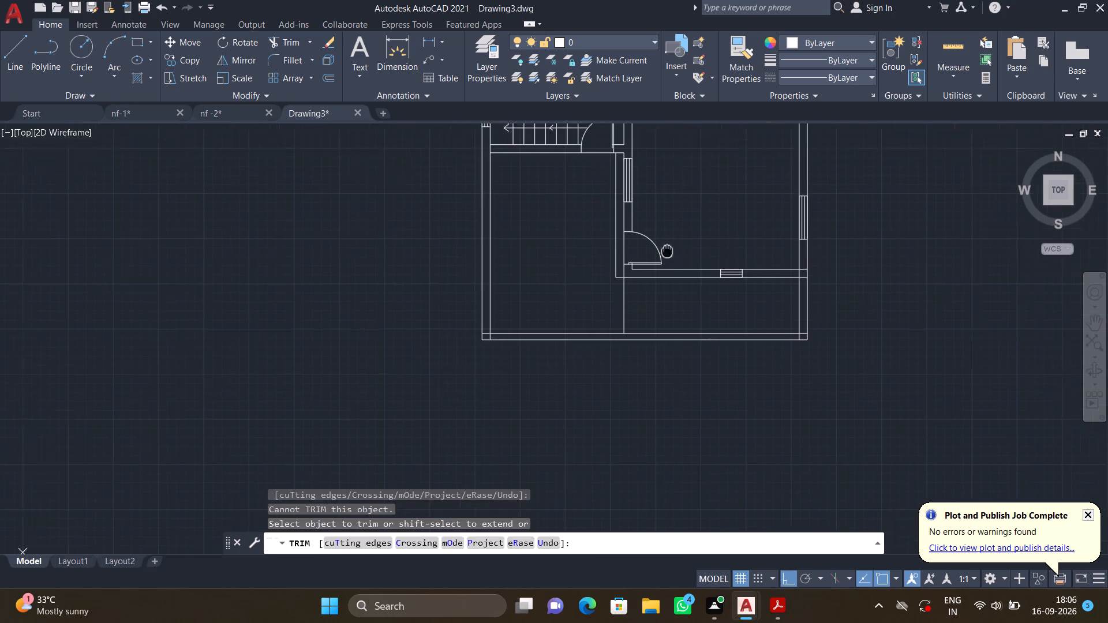
pyautogui.moveTo(653, 257); pyautogui.dragTo(567, 303, button='middle')
pyautogui.moveTo(593, 279); pyautogui.dragTo(578, 339, button='middle')
pyautogui.scroll(-1, 578, 351)
pyautogui.scroll(4, 564, 307)
pyautogui.moveTo(563, 310); pyautogui.dragTo(551, 362, button='middle')
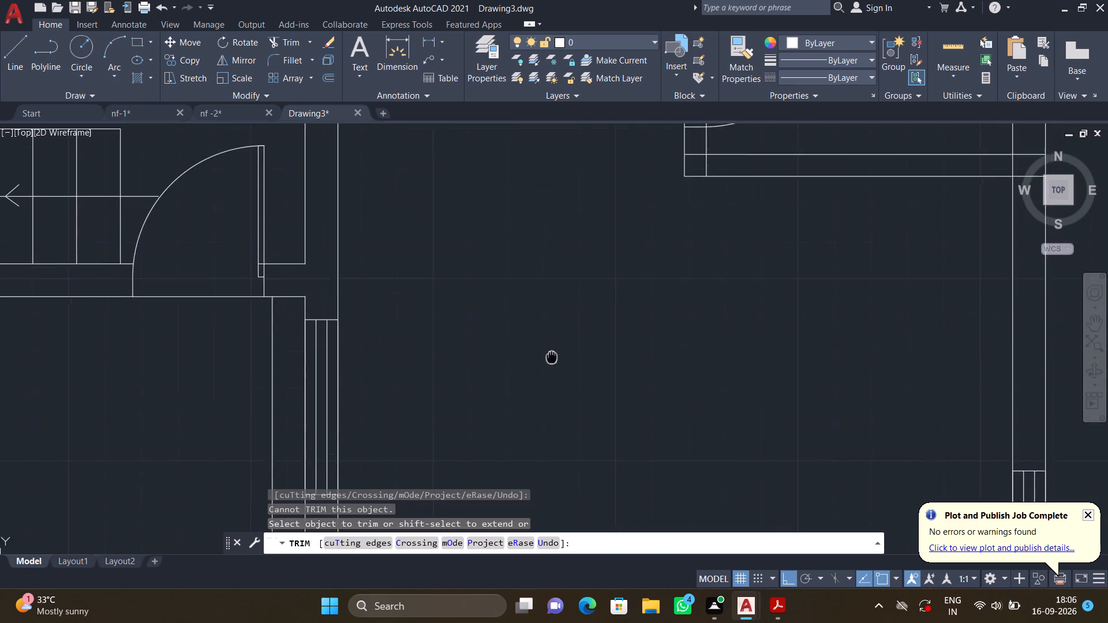
pyautogui.moveTo(551, 362); pyautogui.dragTo(530, 443, button='middle')
pyautogui.scroll(-3, 530, 441)
pyautogui.scroll(4, 563, 376)
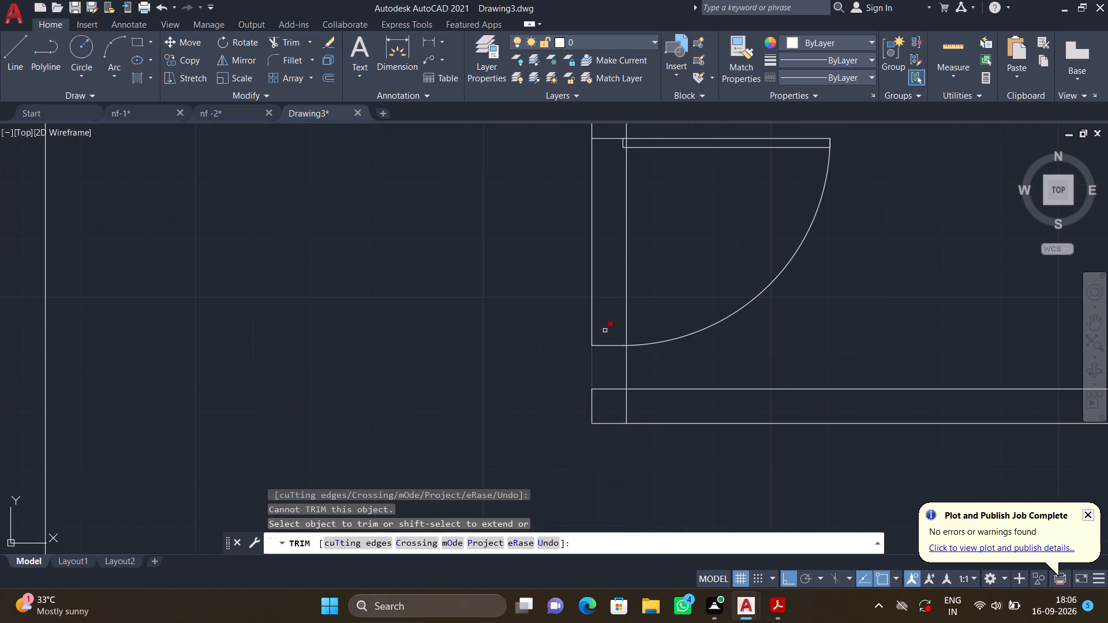
pyautogui.click(611, 271)
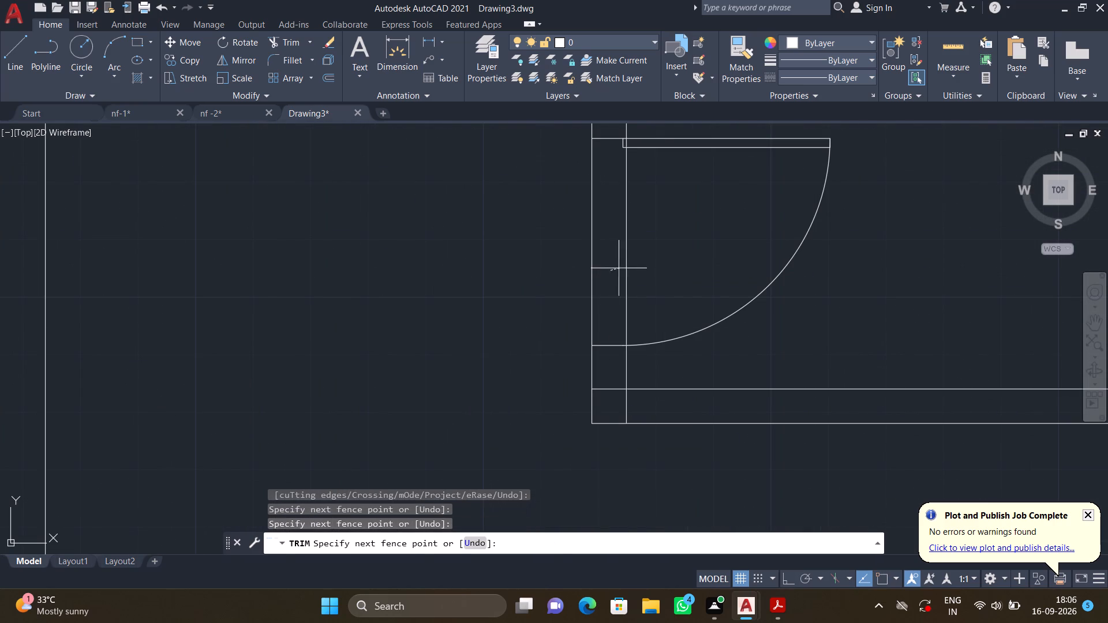
pyautogui.click(639, 262)
# Trim the overlapping lines at the small right-hand room's lower-left wall corner, below its door.
pyautogui.click(609, 374)
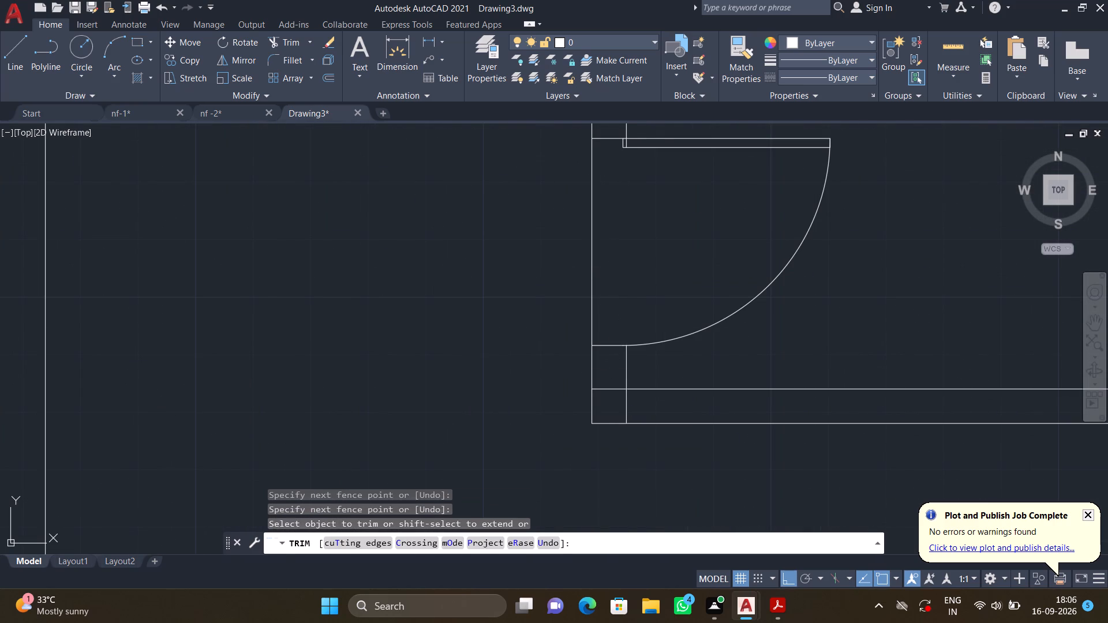
pyautogui.moveTo(610, 393); pyautogui.dragTo(615, 401)
pyautogui.moveTo(615, 399); pyautogui.dragTo(644, 396)
pyautogui.scroll(-2, 619, 437)
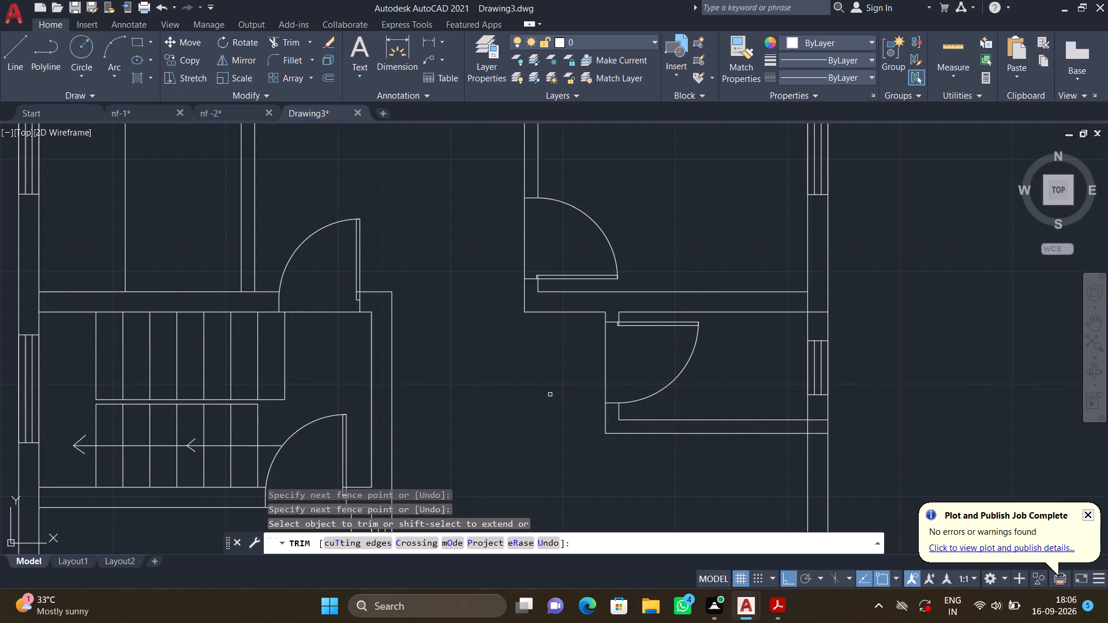
# Trim the small right-hand room's two lower wall lines where they cross the right outer wall.
pyautogui.scroll(-1, 550, 395)
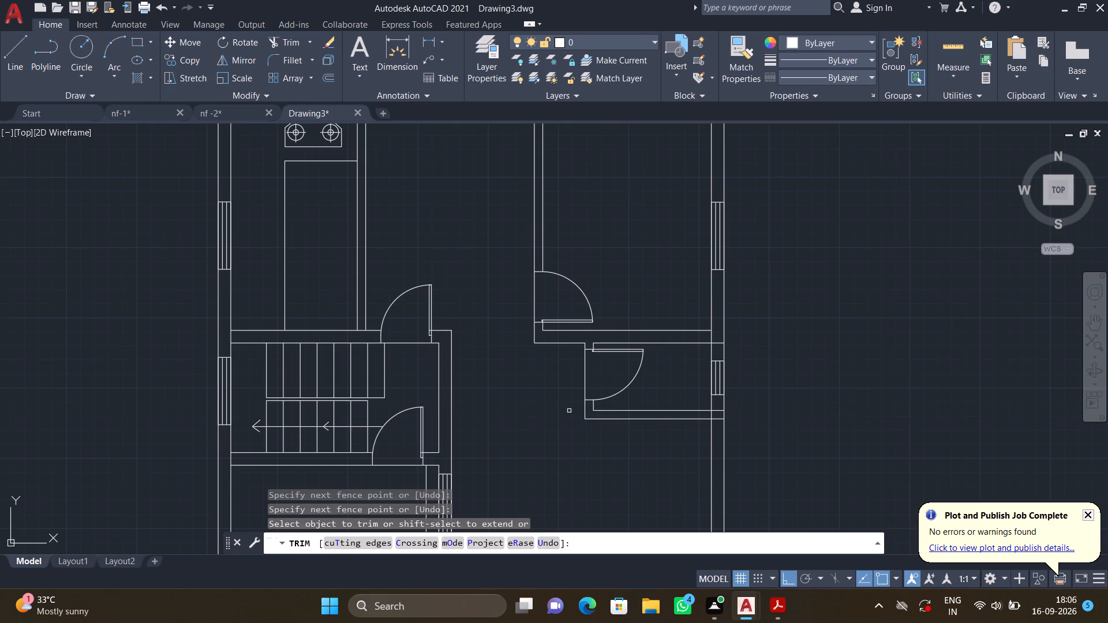
pyautogui.scroll(2, 713, 426)
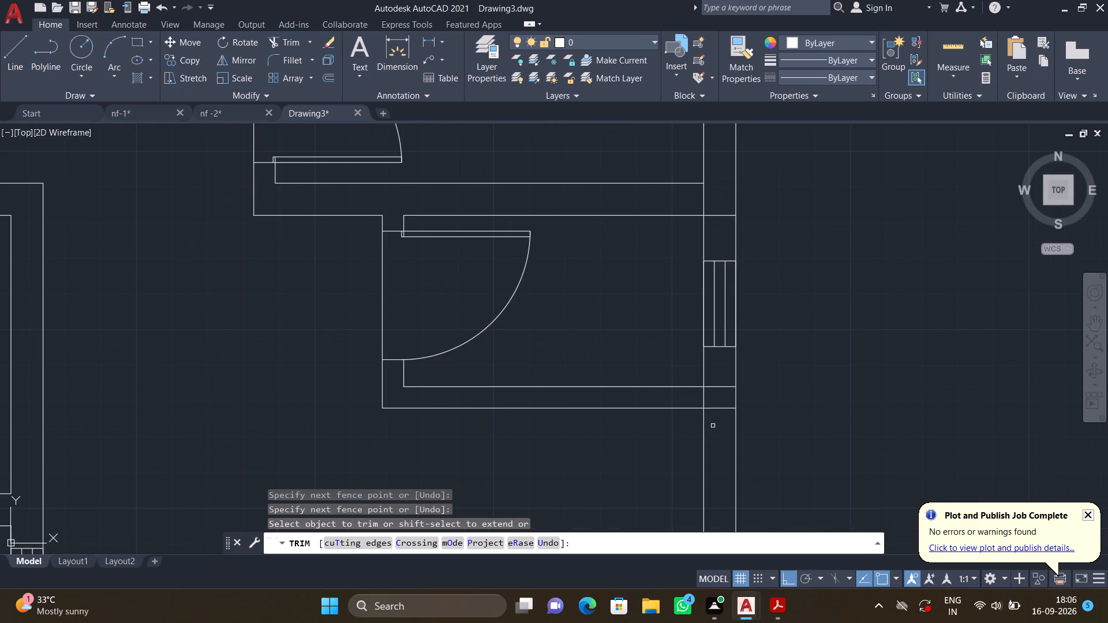
pyautogui.click(717, 382)
pyautogui.click(716, 416)
# Trim the wall lines crossing the right outer wall where the windowed lower wall below the staircase-side door room meets it.
pyautogui.scroll(-2, 608, 447)
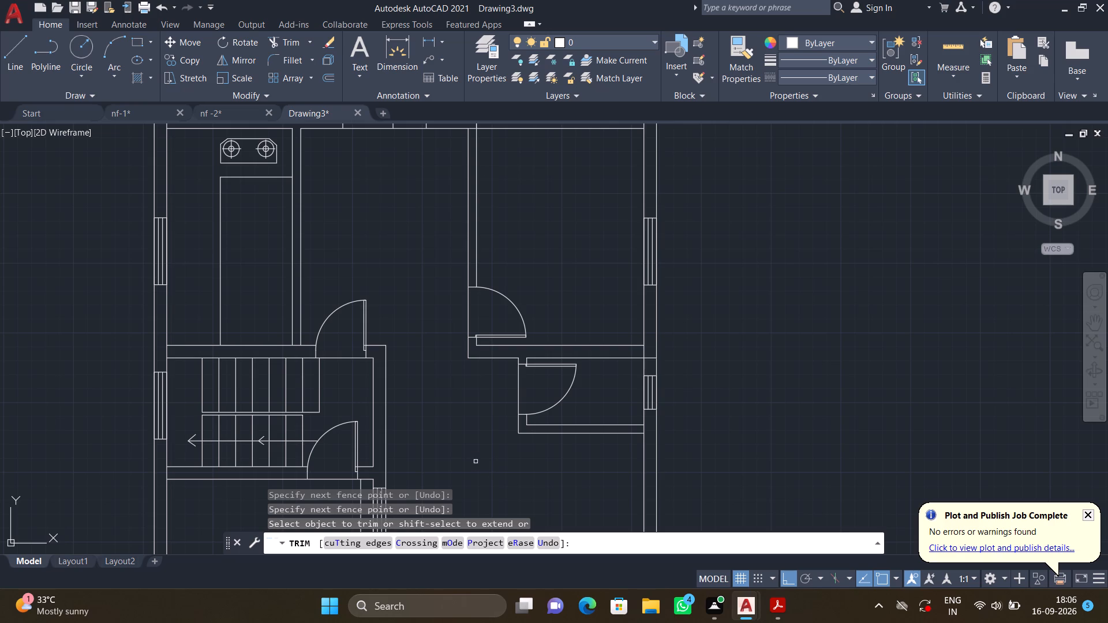
pyautogui.moveTo(476, 461); pyautogui.dragTo(446, 347, button='middle')
pyautogui.moveTo(417, 385); pyautogui.dragTo(425, 334, button='middle')
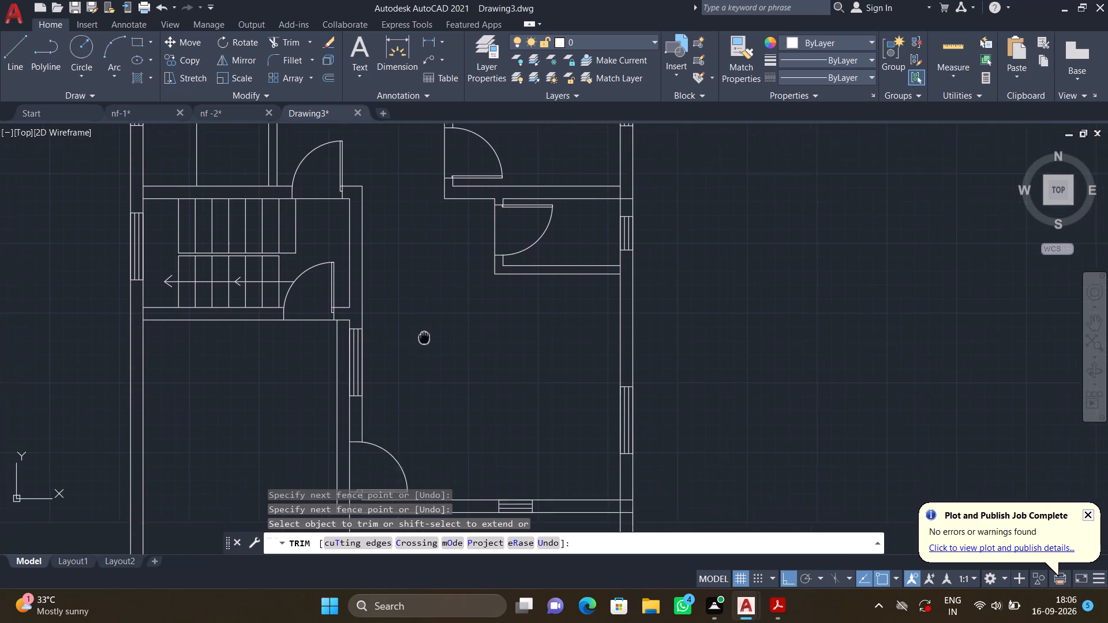
pyautogui.moveTo(425, 334); pyautogui.dragTo(429, 323, button='middle')
pyautogui.scroll(-1, 426, 343)
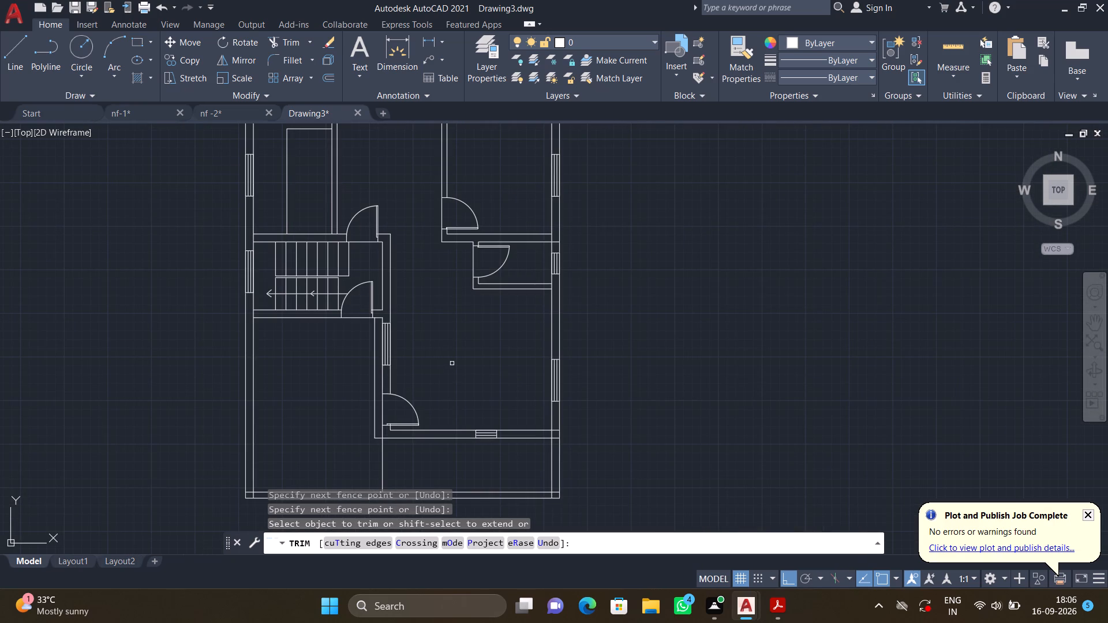
pyautogui.moveTo(529, 477); pyautogui.dragTo(499, 422, button='middle')
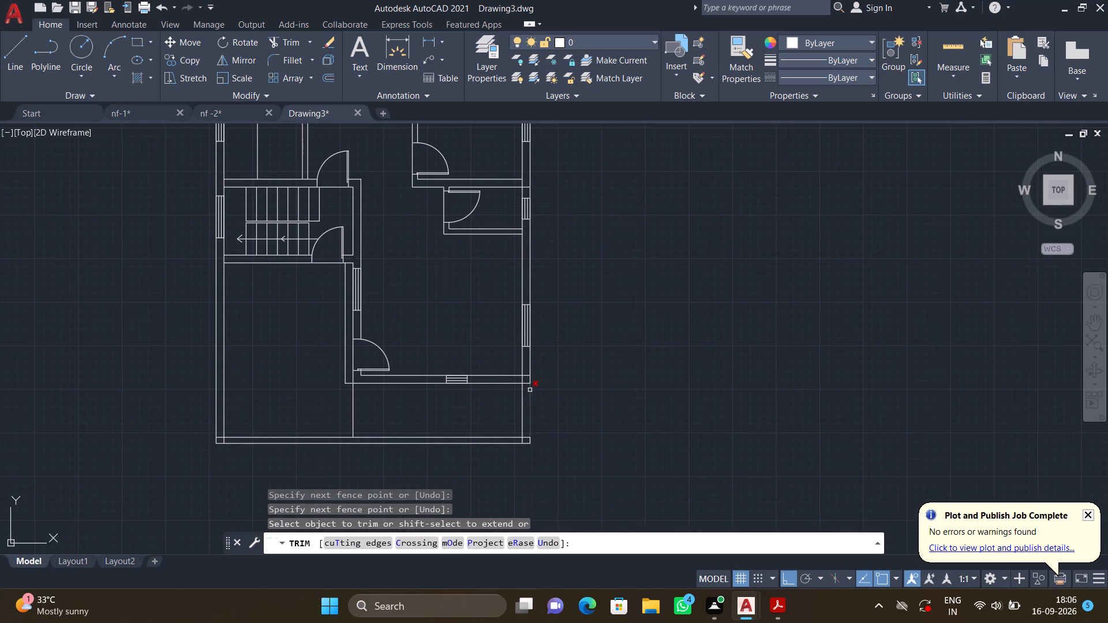
pyautogui.scroll(3, 529, 387)
pyautogui.click(503, 326)
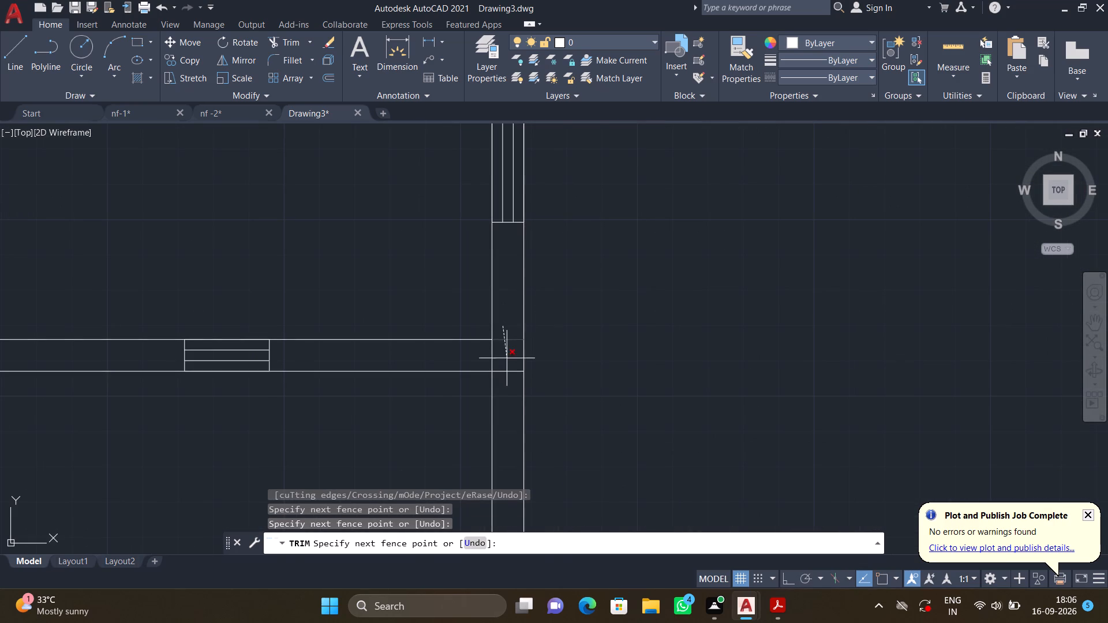
pyautogui.click(506, 383)
# Trim the inner bottom wall line where it crosses the right outer wall at the plan's bottom-right corner.
pyautogui.moveTo(507, 393); pyautogui.dragTo(499, 256, button='middle')
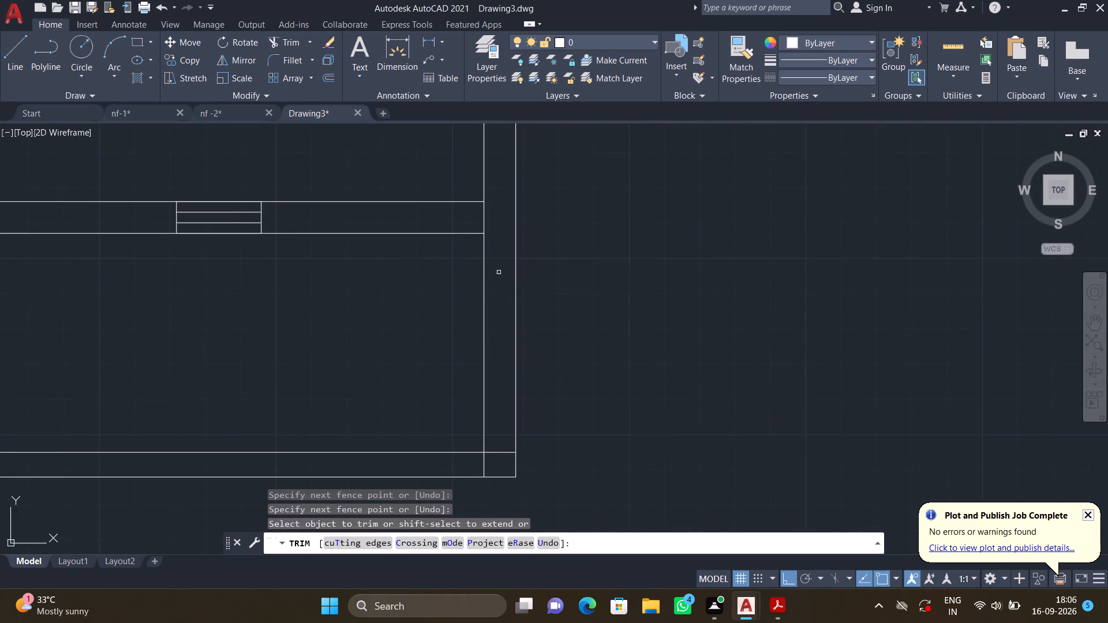
pyautogui.click(494, 444)
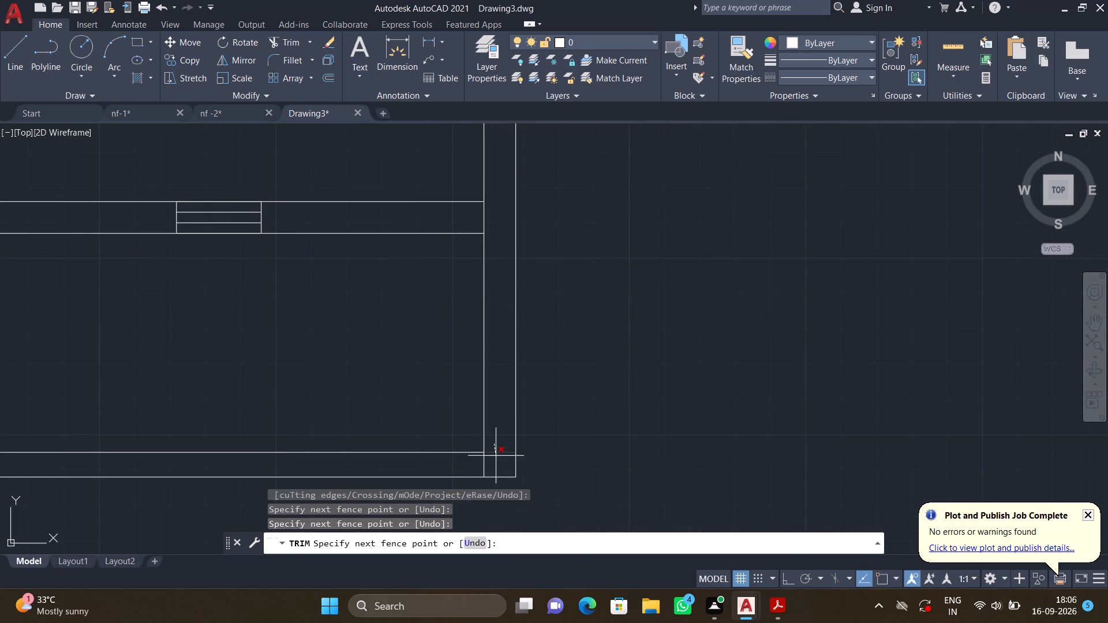
pyautogui.click(497, 460)
# Trim the overlapping inner horizontal and vertical wall lines at the plan's bottom-left outer corner.
pyautogui.scroll(-3, 566, 408)
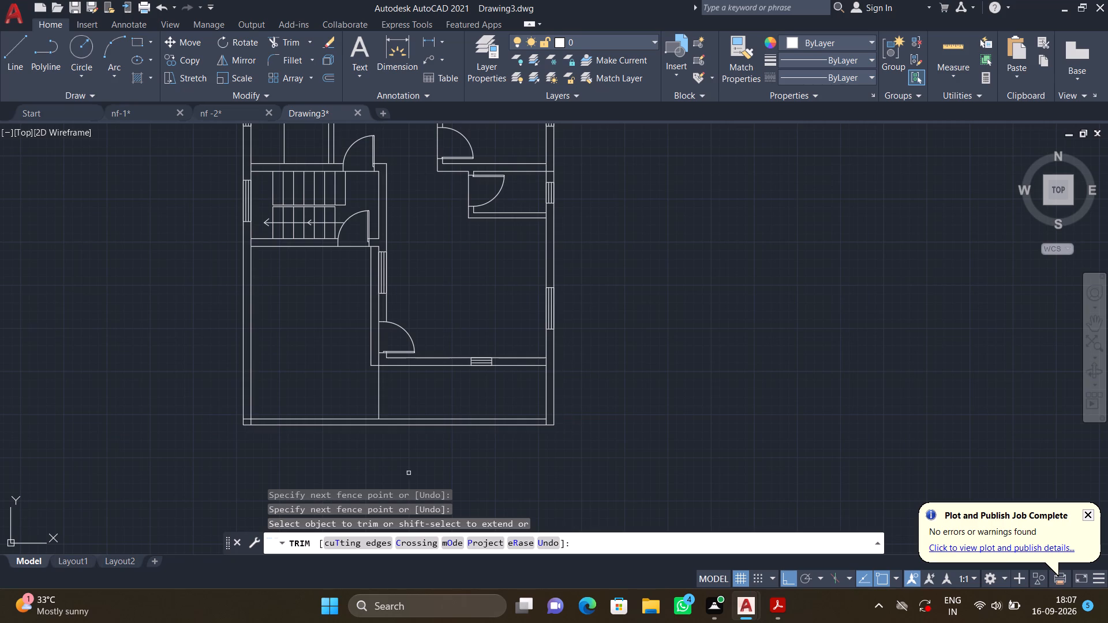
pyautogui.scroll(3, 241, 429)
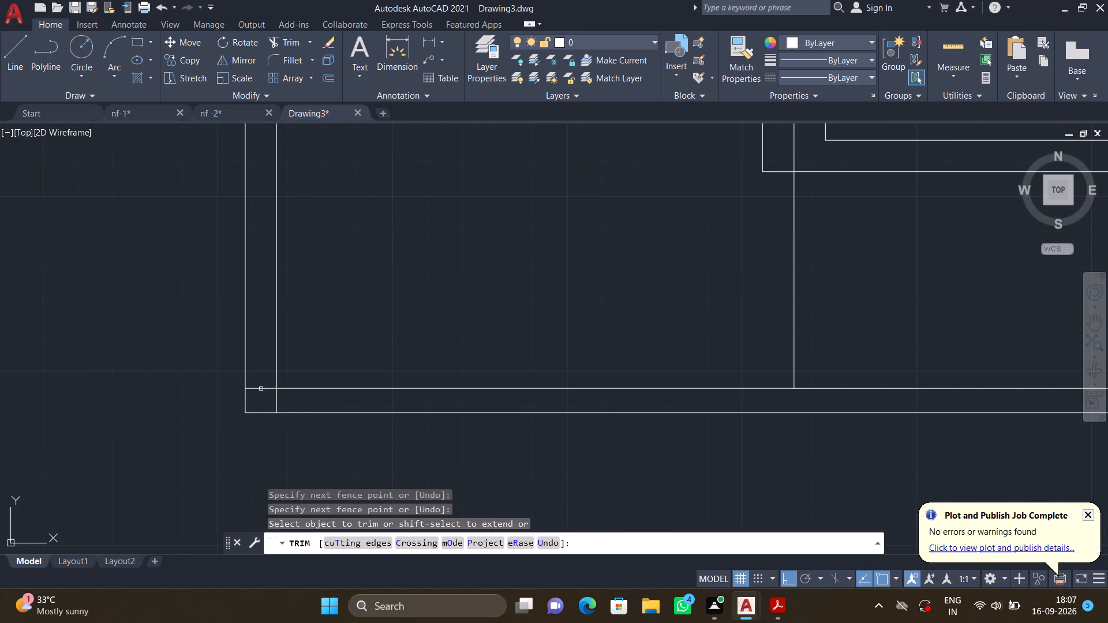
pyautogui.click(258, 381)
pyautogui.click(257, 408)
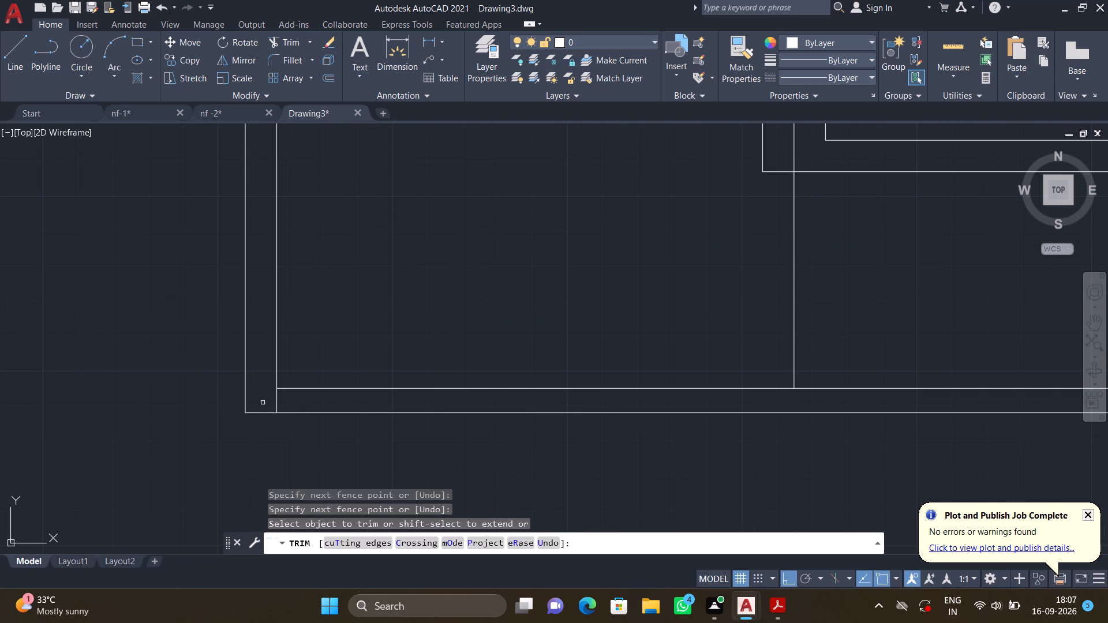
pyautogui.click(264, 408)
pyautogui.click(286, 406)
# Trim the inner vertical wall line's overhang through the bottom wall at the plan's bottom-right outer corner.
pyautogui.scroll(-2, 497, 442)
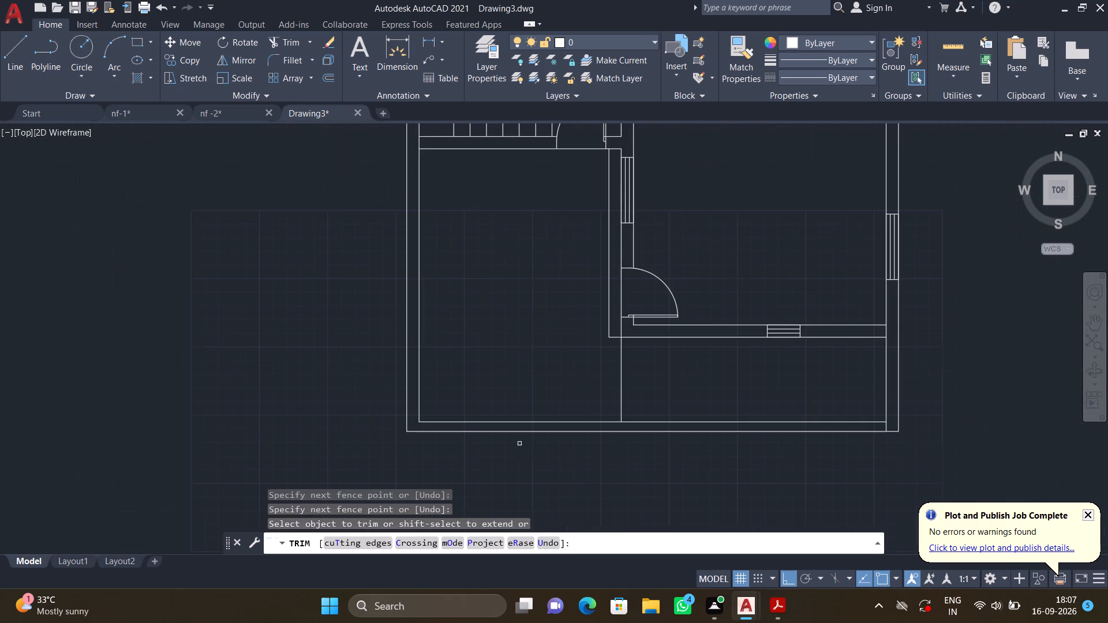
pyautogui.scroll(-2, 560, 453)
pyautogui.moveTo(577, 455); pyautogui.dragTo(502, 476, button='middle')
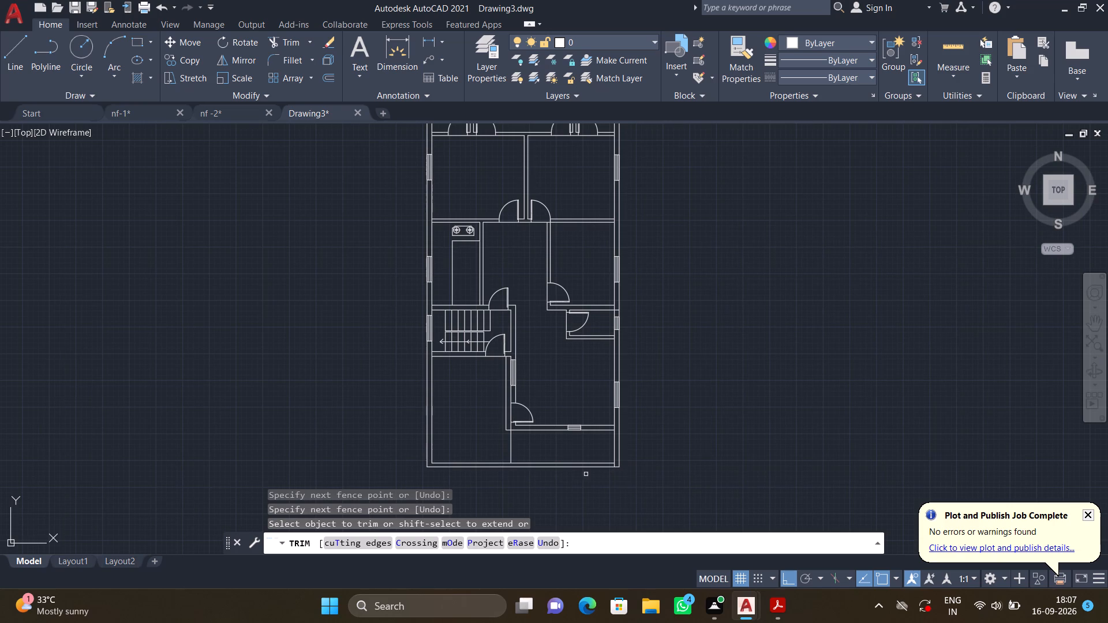
pyautogui.scroll(6, 607, 467)
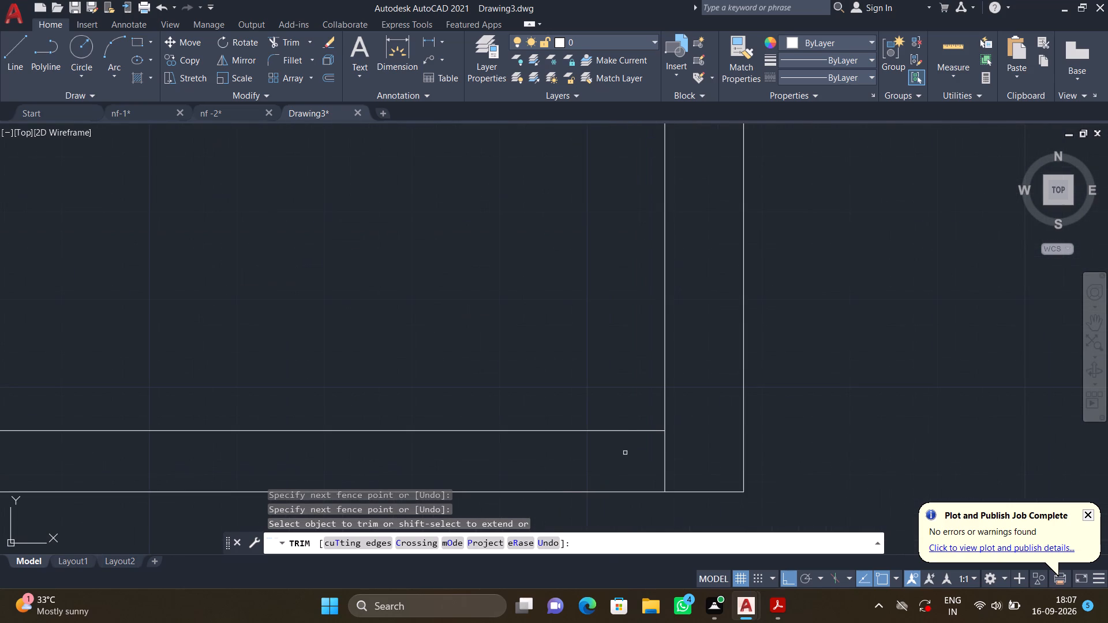
pyautogui.click(626, 451)
pyautogui.moveTo(666, 447); pyautogui.dragTo(678, 444)
# Examine the wall junctions and door openings from the bottom of the plan up to the top rooms, and end trimming.
pyautogui.scroll(-2, 687, 425)
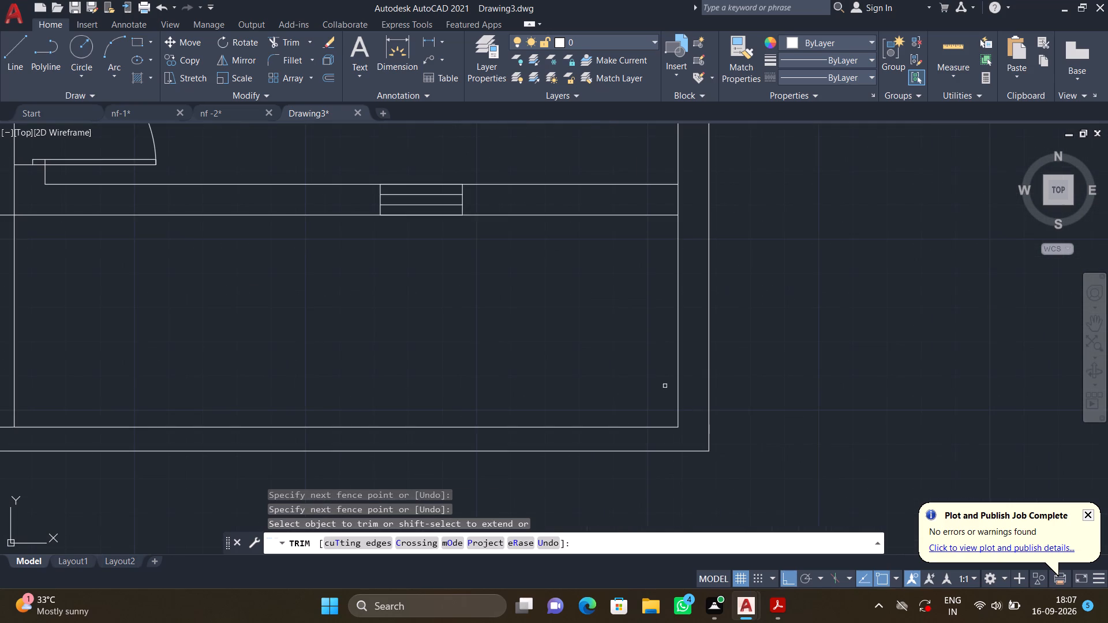
pyautogui.scroll(-4, 570, 354)
pyautogui.moveTo(544, 357); pyautogui.dragTo(557, 423, button='middle')
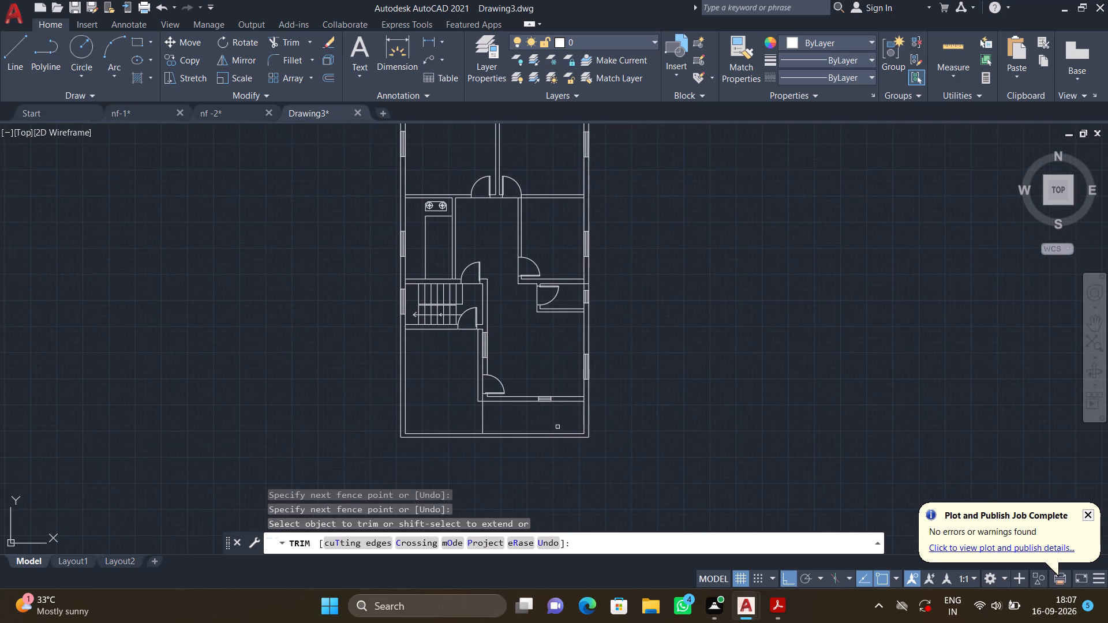
pyautogui.scroll(3, 463, 253)
pyautogui.moveTo(467, 253); pyautogui.dragTo(469, 356, button='middle')
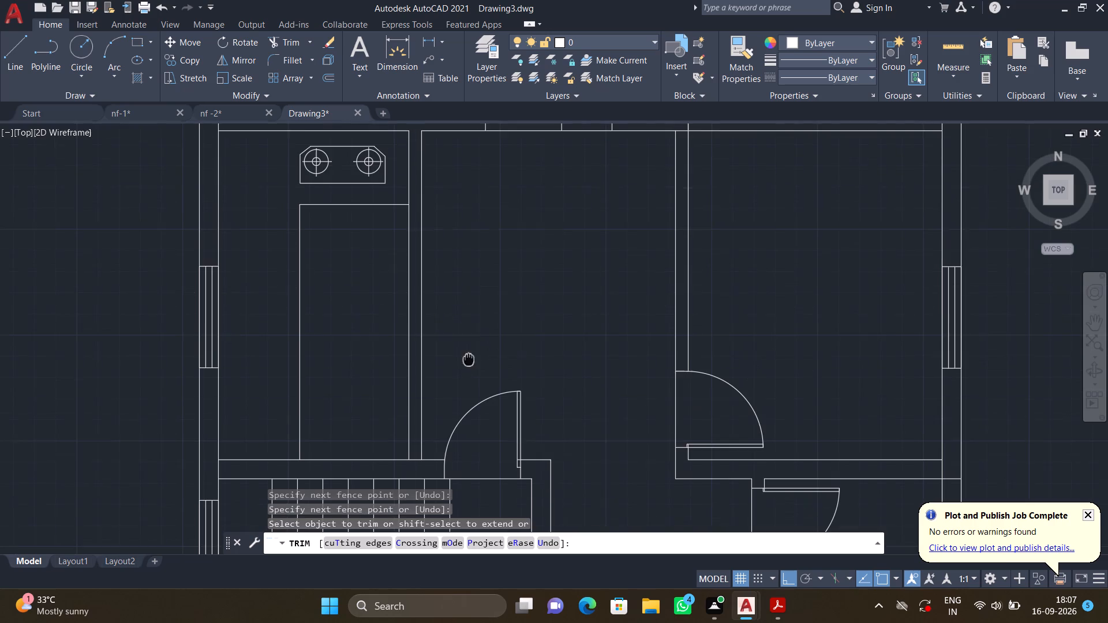
pyautogui.moveTo(464, 284); pyautogui.dragTo(449, 501, button='middle')
pyautogui.scroll(-1, 458, 261)
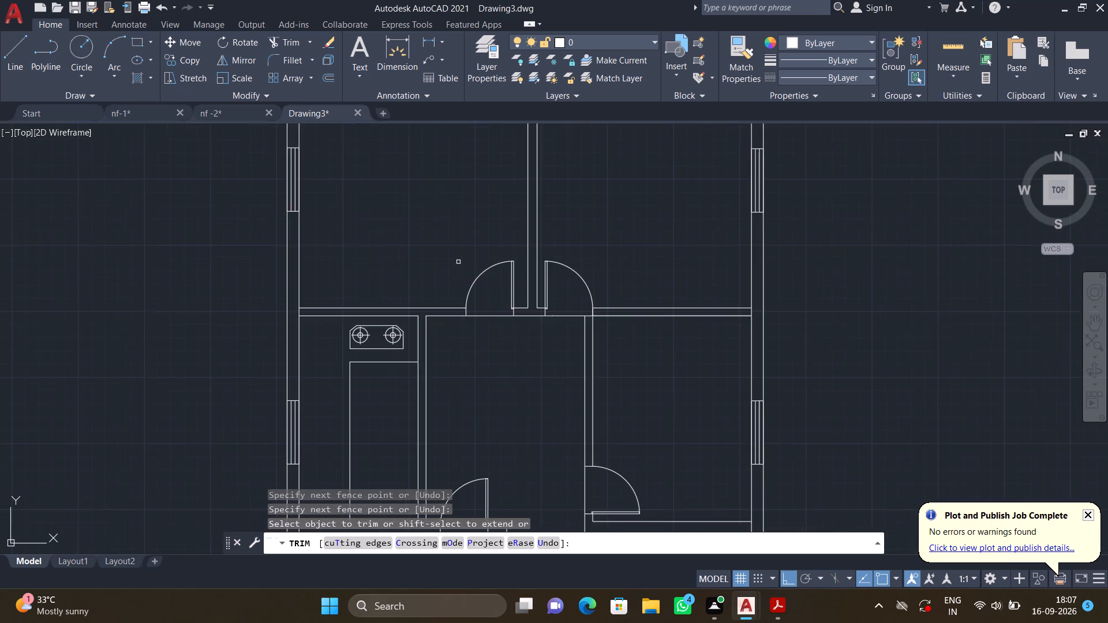
pyautogui.scroll(-1, 458, 264)
pyautogui.middleClick(447, 360)
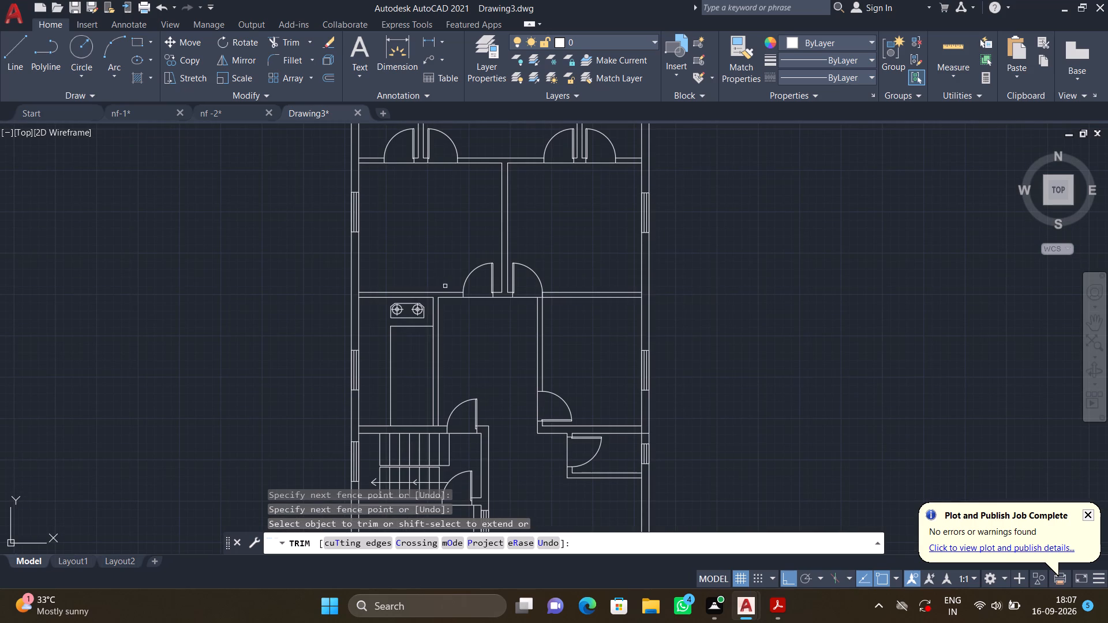
pyautogui.moveTo(453, 261); pyautogui.dragTo(447, 386, button='middle')
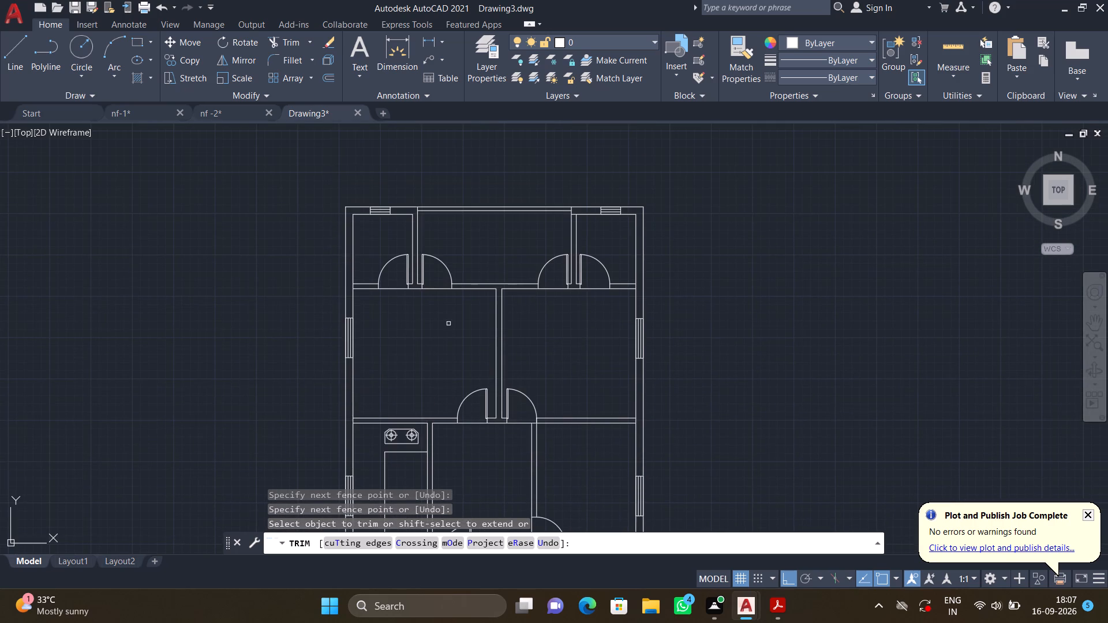
pyautogui.scroll(1, 448, 323)
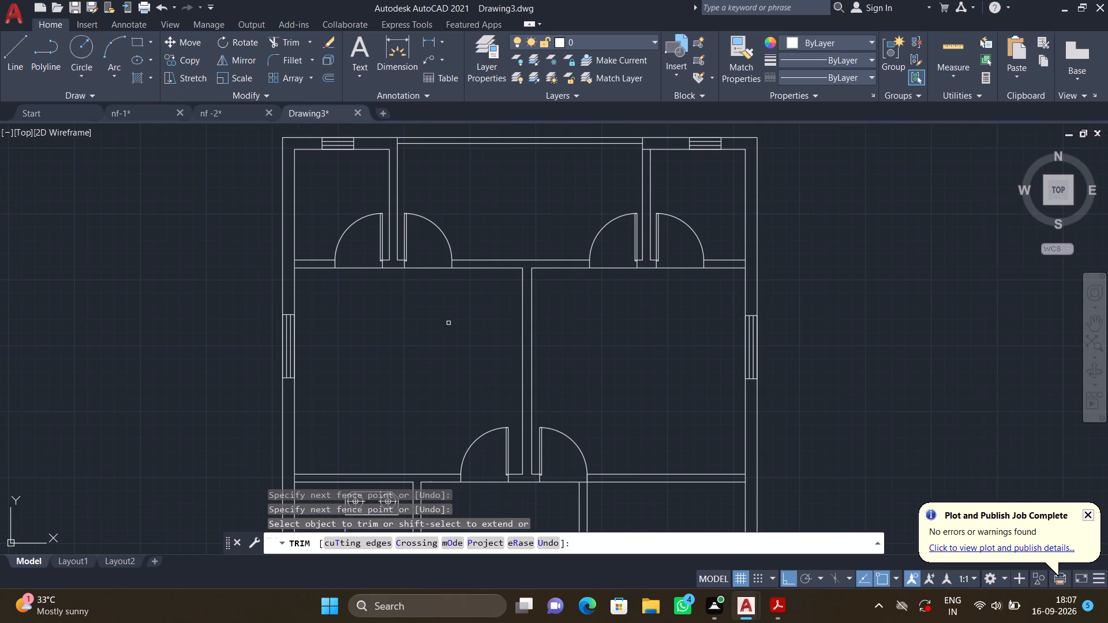
pyautogui.press('Escape')
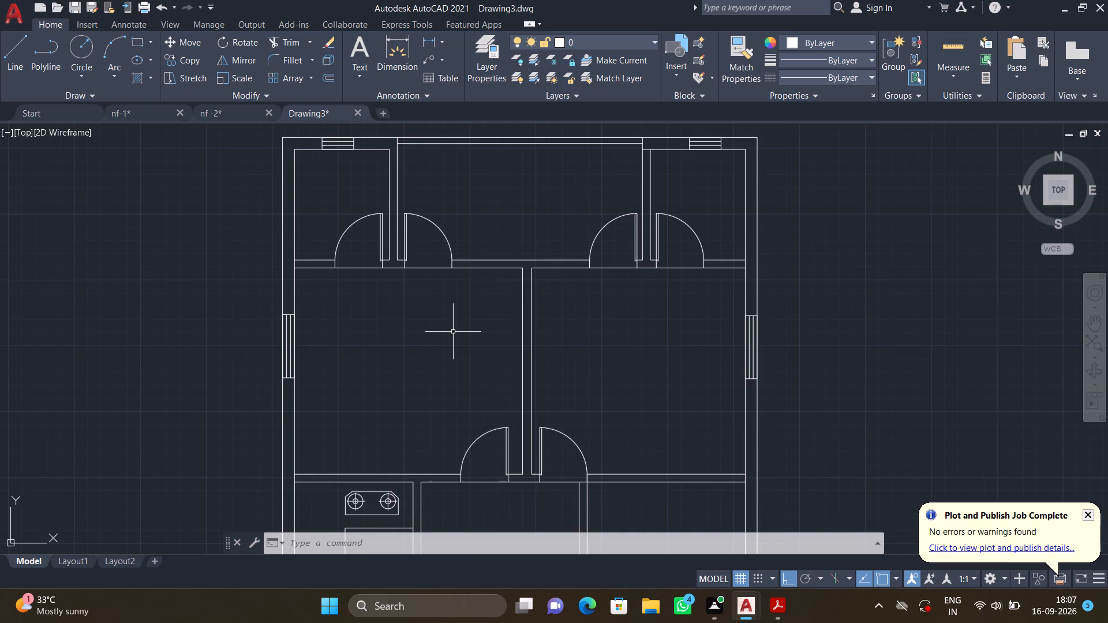
# Start the Copy command for objects in the floor plan.
pyautogui.write('co')
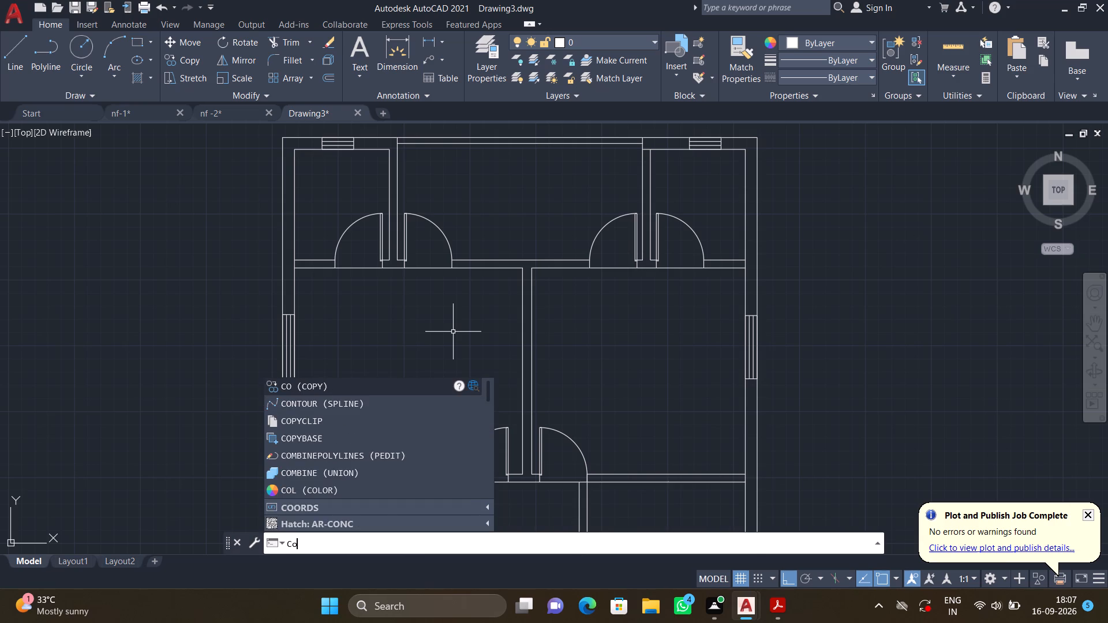
pyautogui.press('Return')
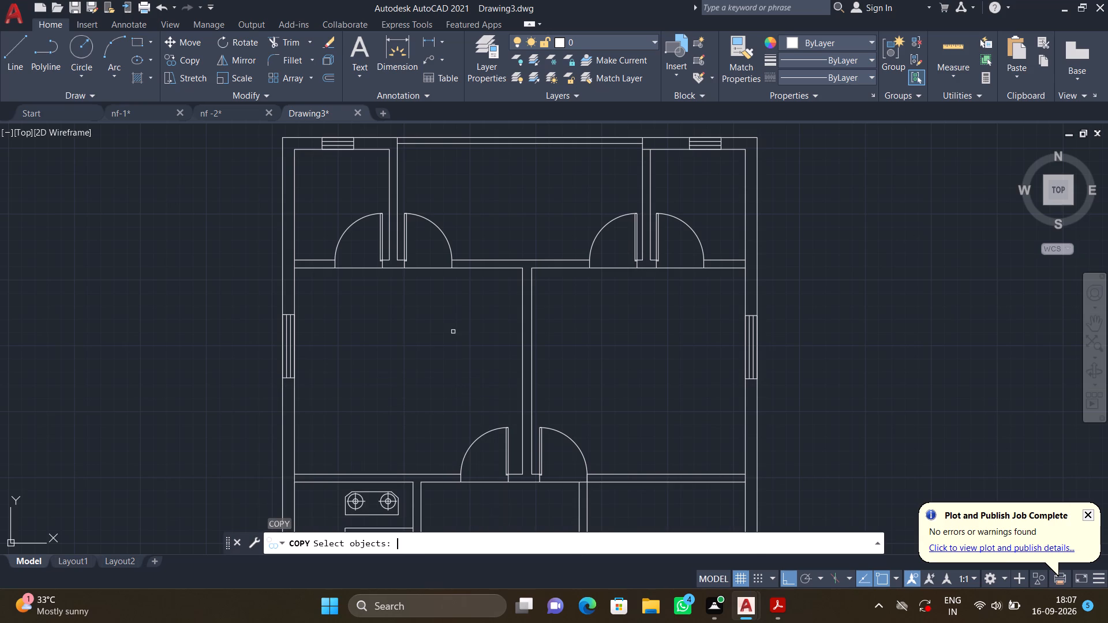
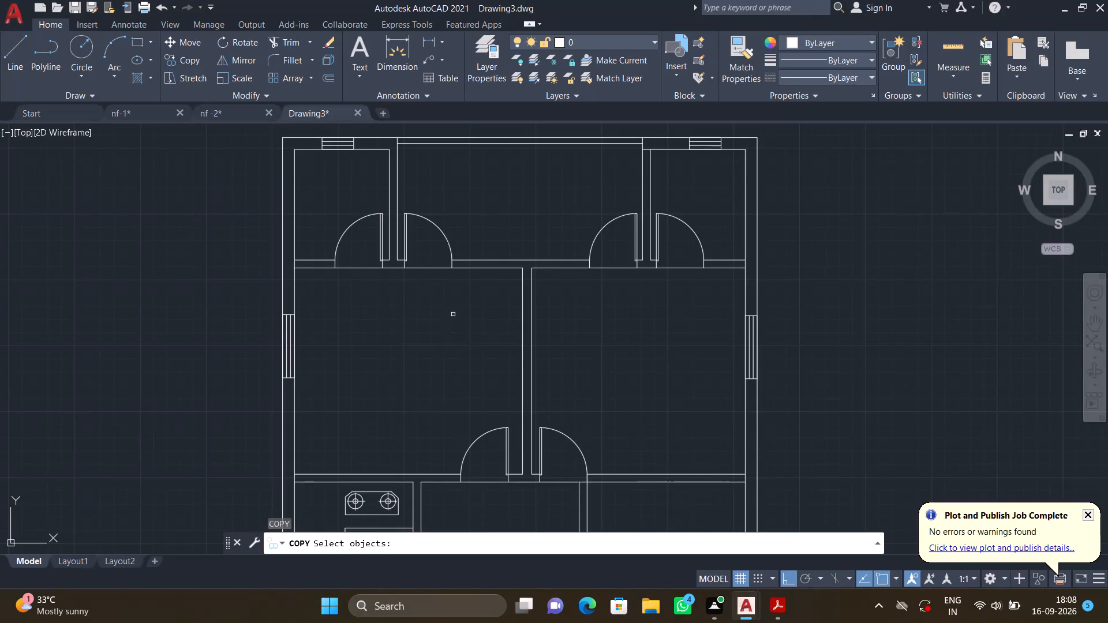
# Draw a short line across the partition wall between the kitchen counter and the central room, just below the counter's top edge.
pyautogui.press('Escape')
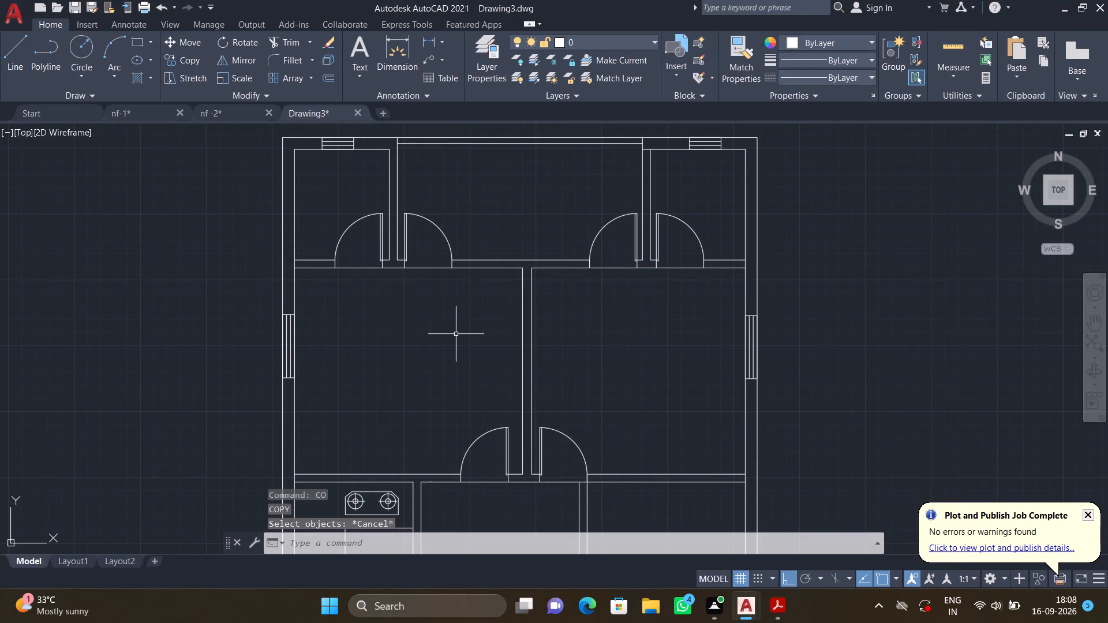
pyautogui.scroll(-1, 453, 359)
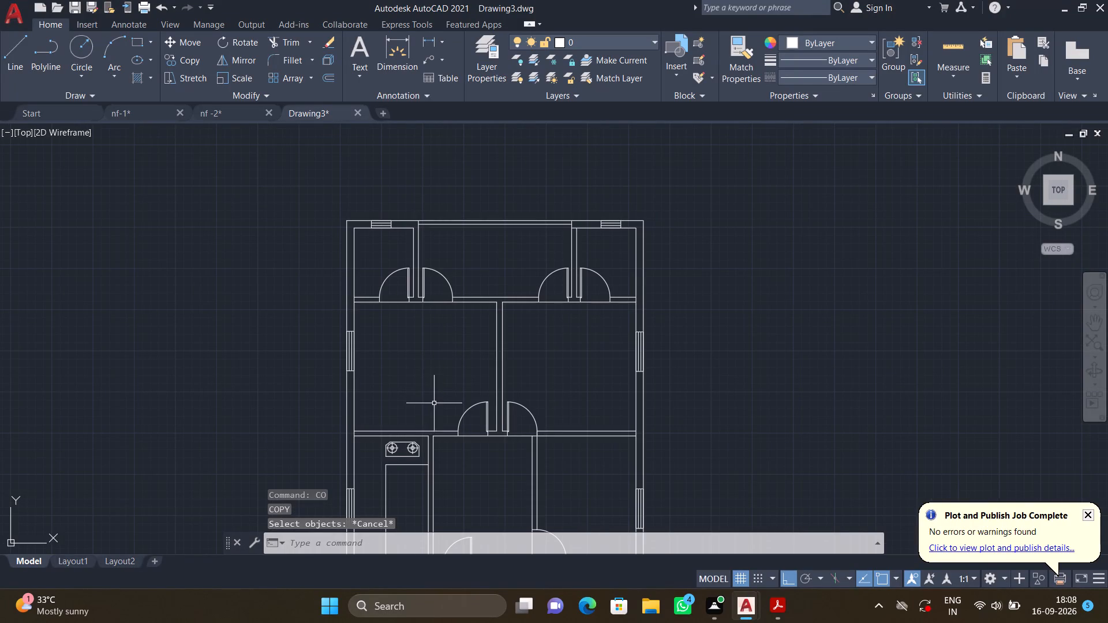
pyautogui.moveTo(432, 399); pyautogui.dragTo(380, 335, button='middle')
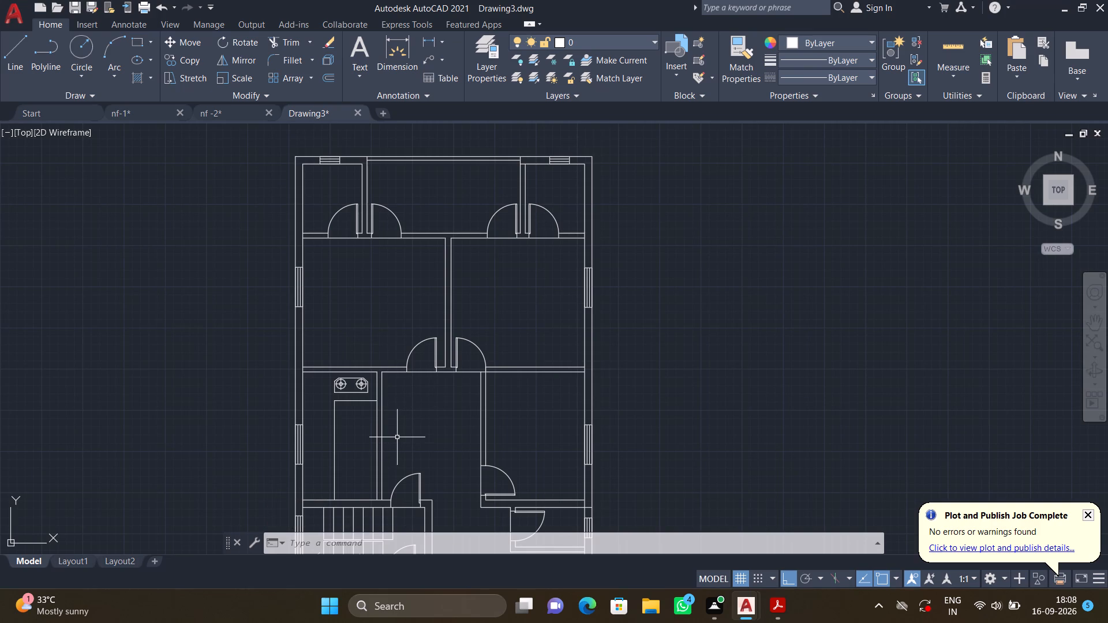
pyautogui.moveTo(395, 431); pyautogui.dragTo(376, 381, button='middle')
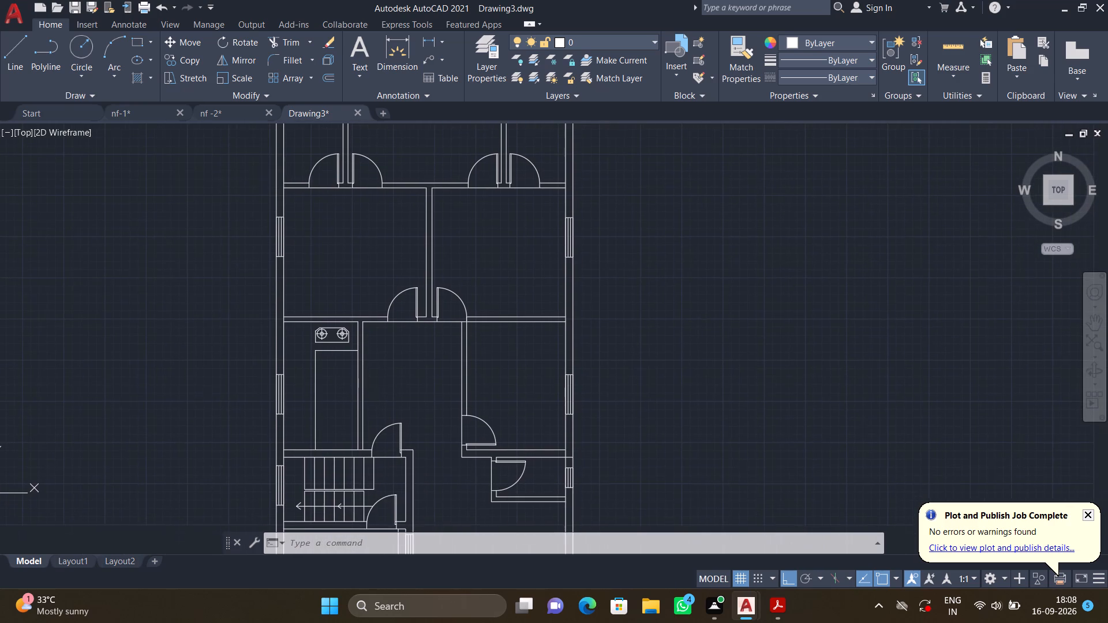
pyautogui.scroll(1, 354, 376)
pyautogui.press('l')
pyautogui.press('Return')
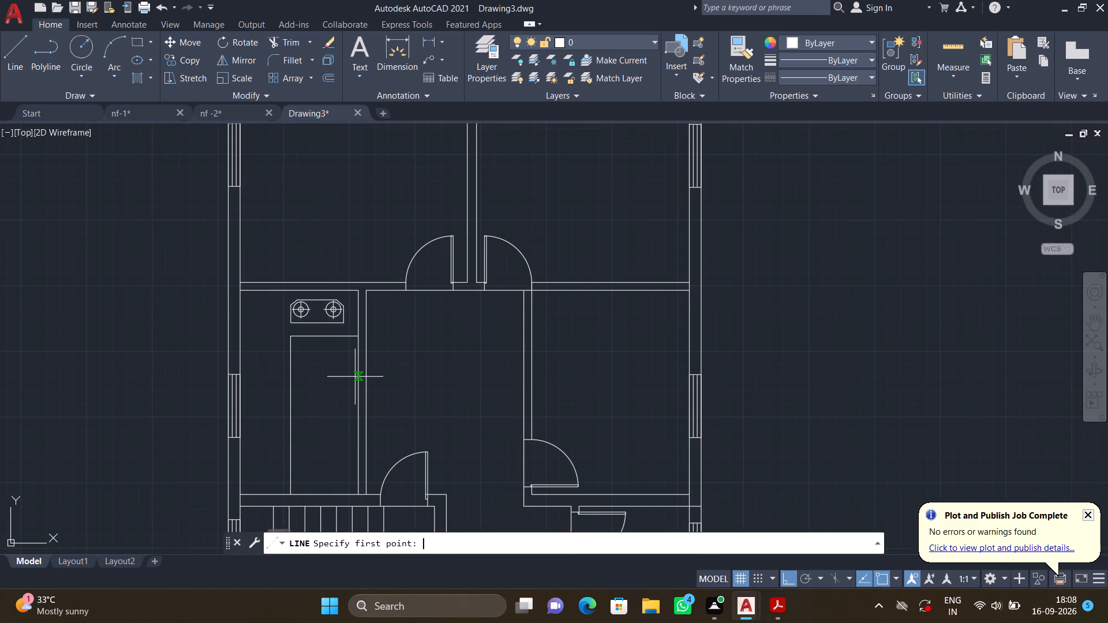
pyautogui.scroll(2, 366, 366)
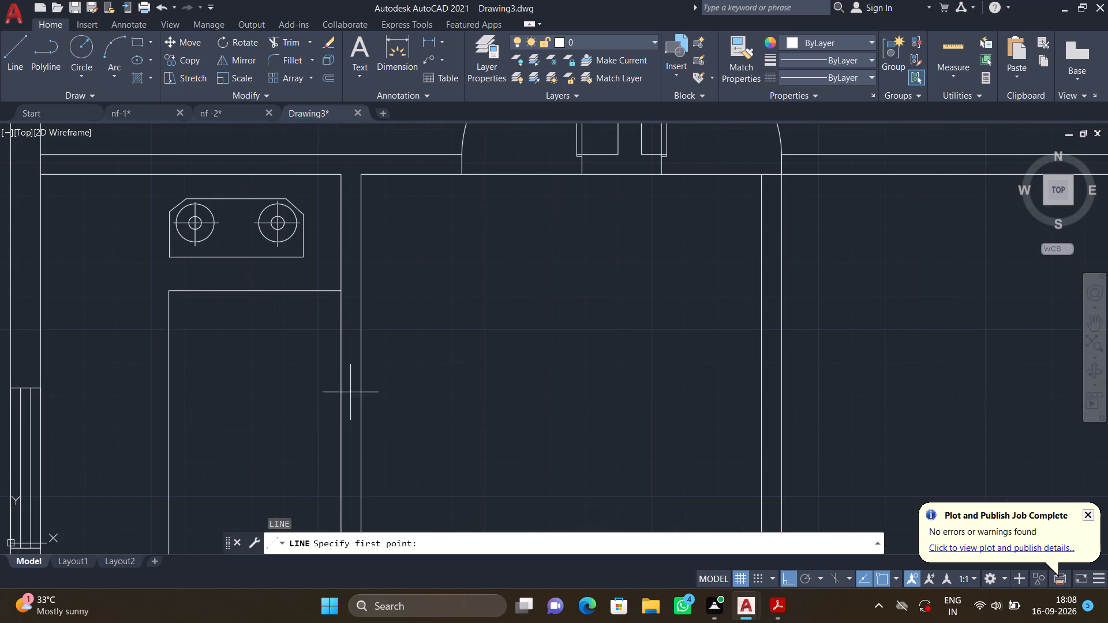
pyautogui.click(340, 399)
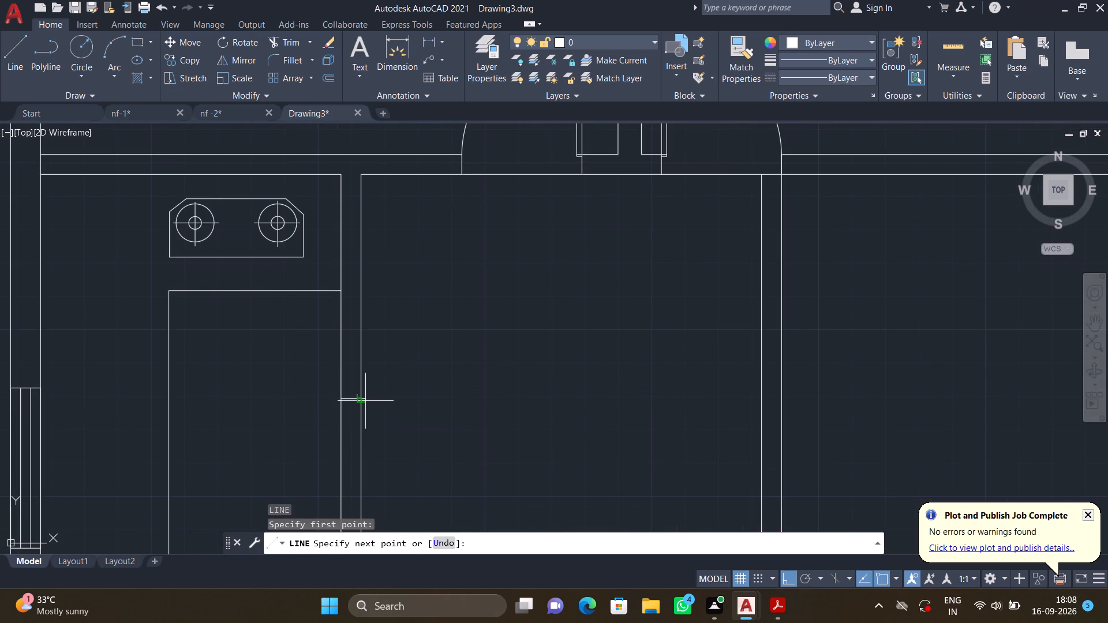
pyautogui.click(361, 399)
pyautogui.press('Return')
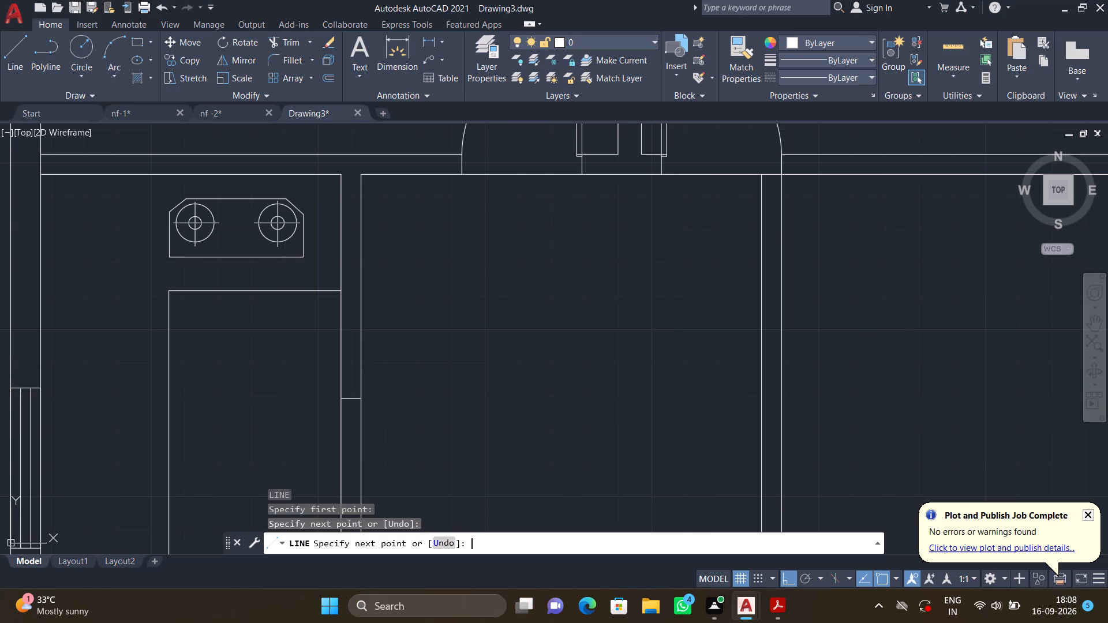
# Draw a second short line across the same kitchen partition wall, farther down towards the staircase.
pyautogui.scroll(-1, 394, 404)
pyautogui.moveTo(358, 419); pyautogui.dragTo(332, 298, button='middle')
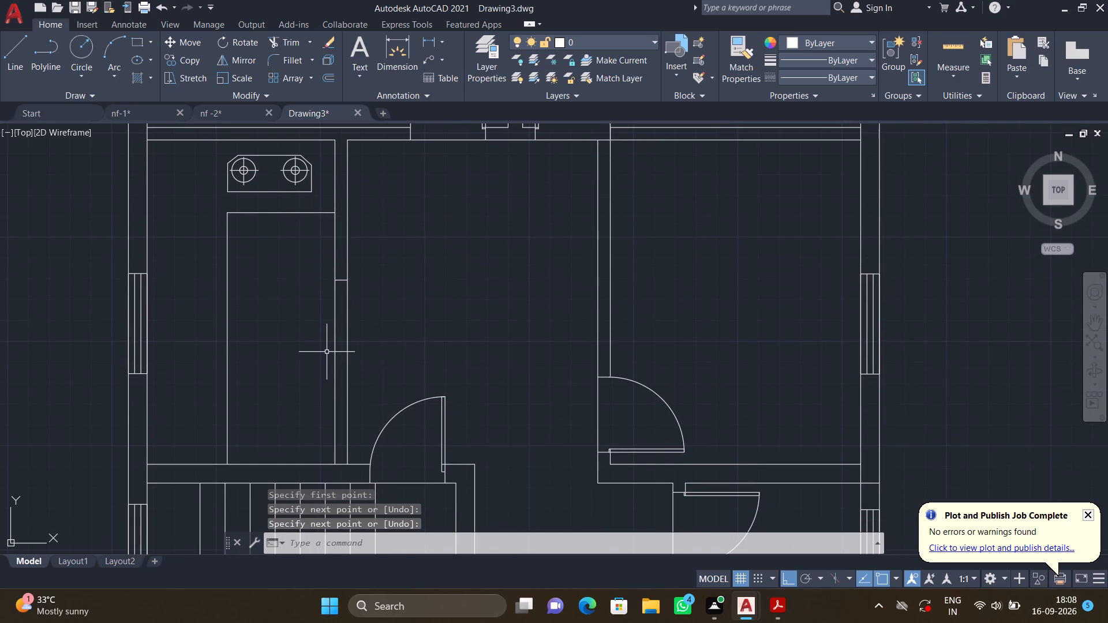
pyautogui.press('l')
pyautogui.press('Return')
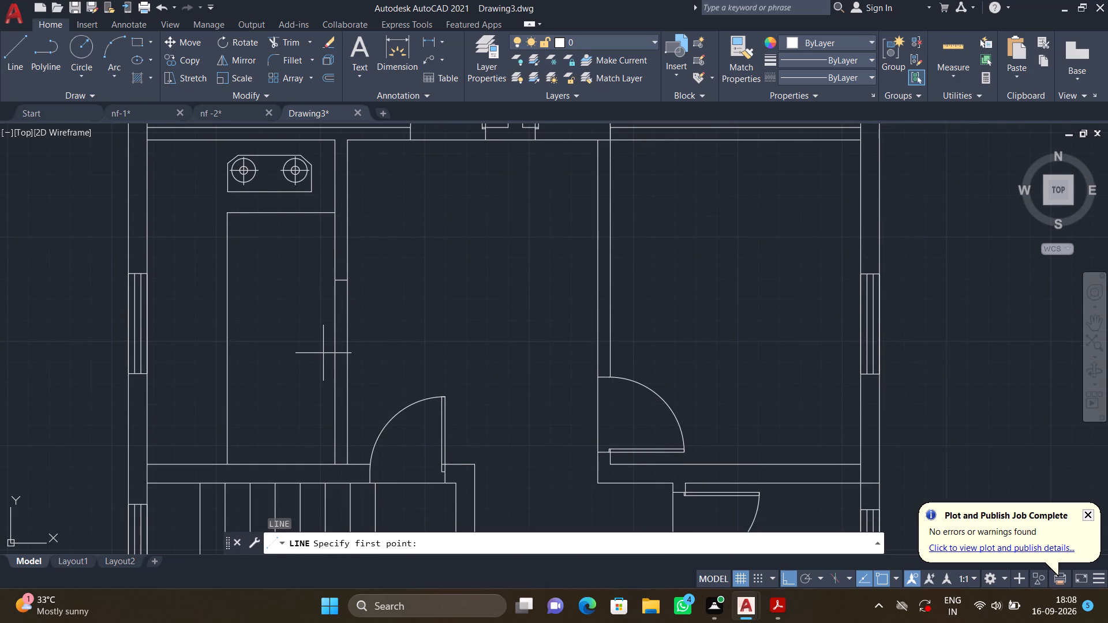
pyautogui.click(336, 383)
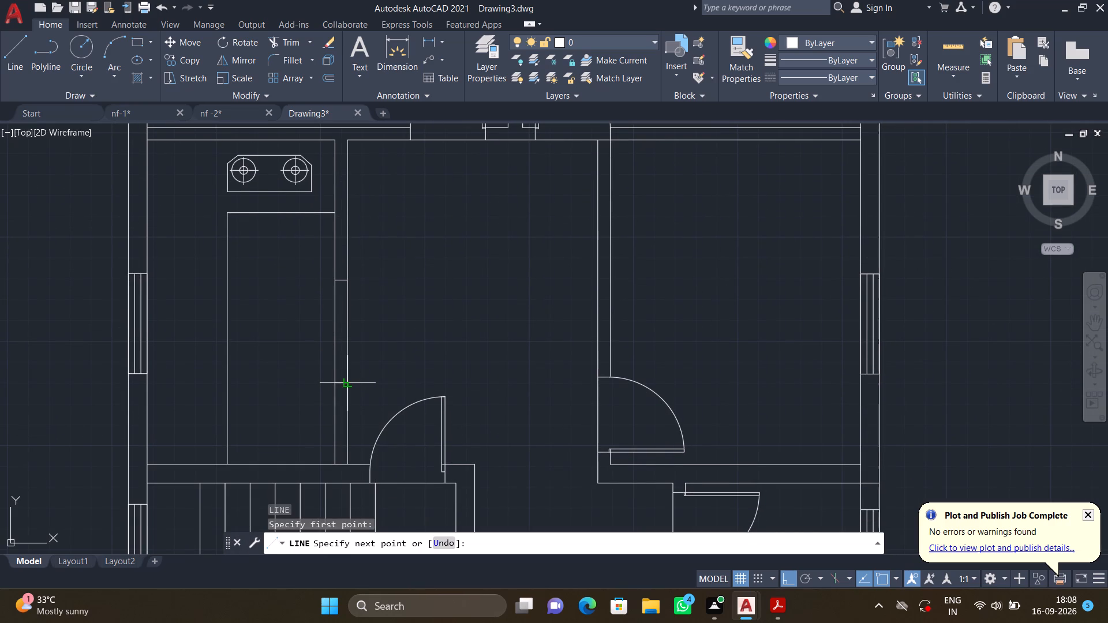
pyautogui.click(349, 384)
pyautogui.press('Return')
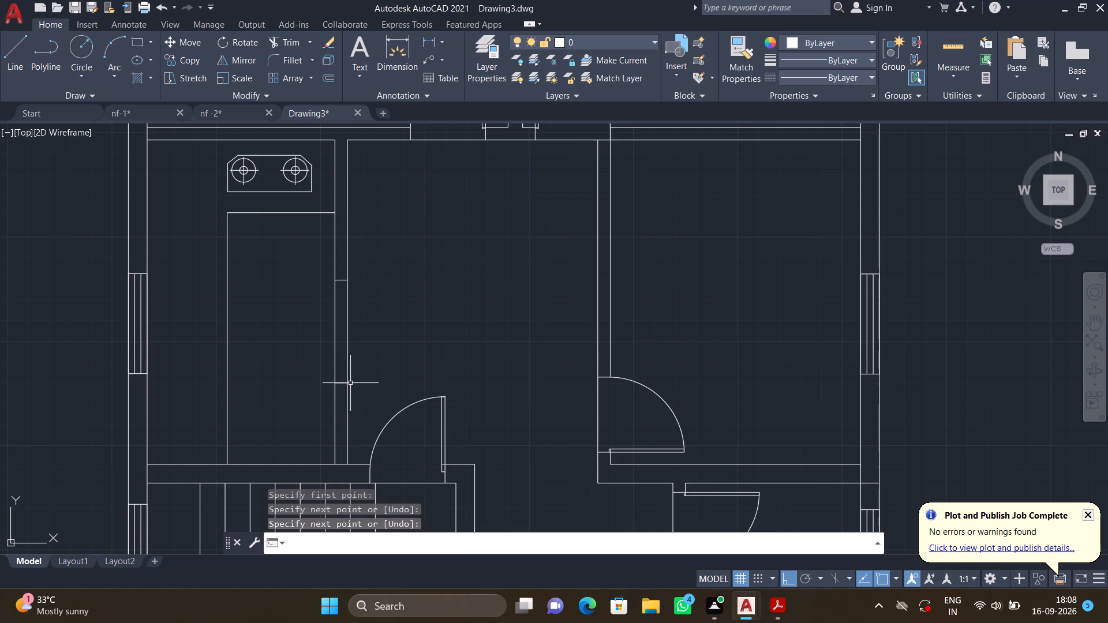
# Trim both faces of the kitchen partition wall between the two short lines to form an opening.
pyautogui.write('tr')
pyautogui.press('Return')
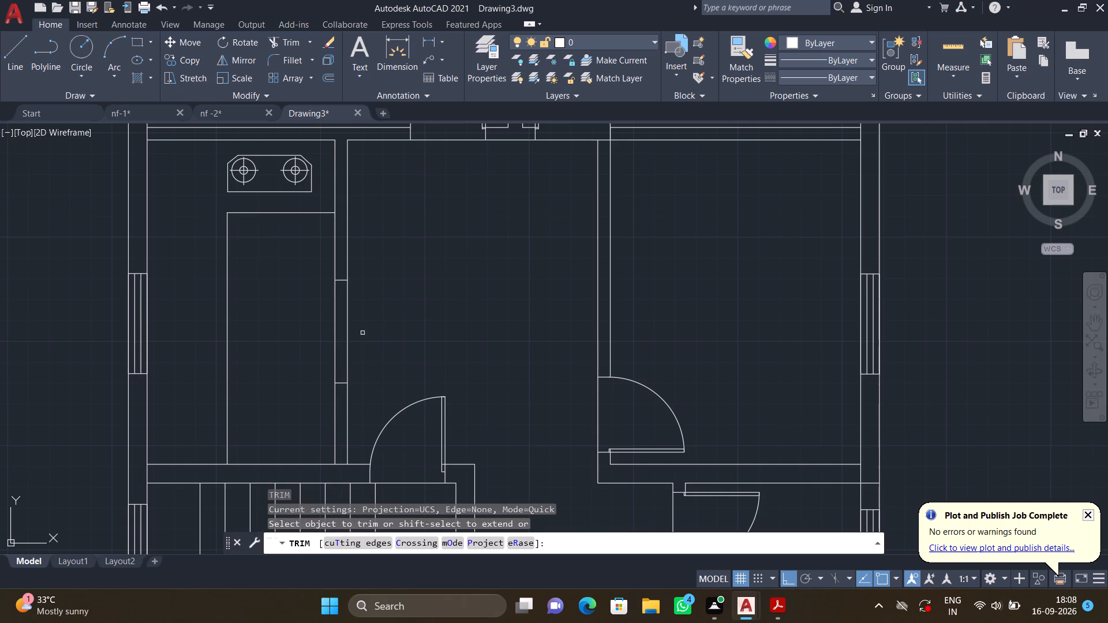
pyautogui.click(312, 333)
pyautogui.click(379, 336)
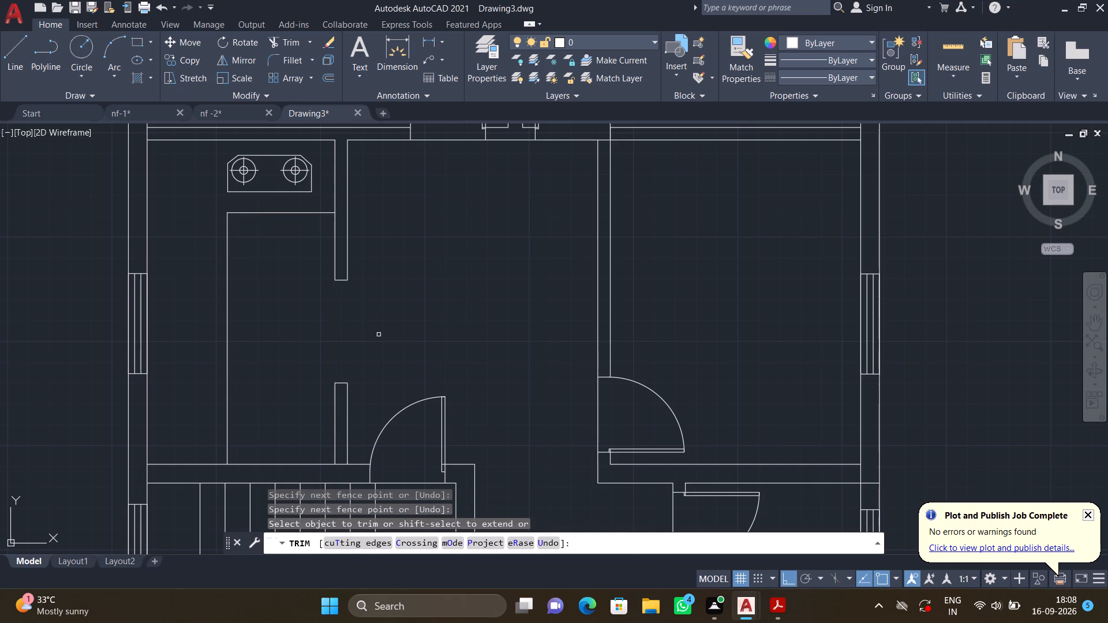
pyautogui.scroll(-2, 379, 334)
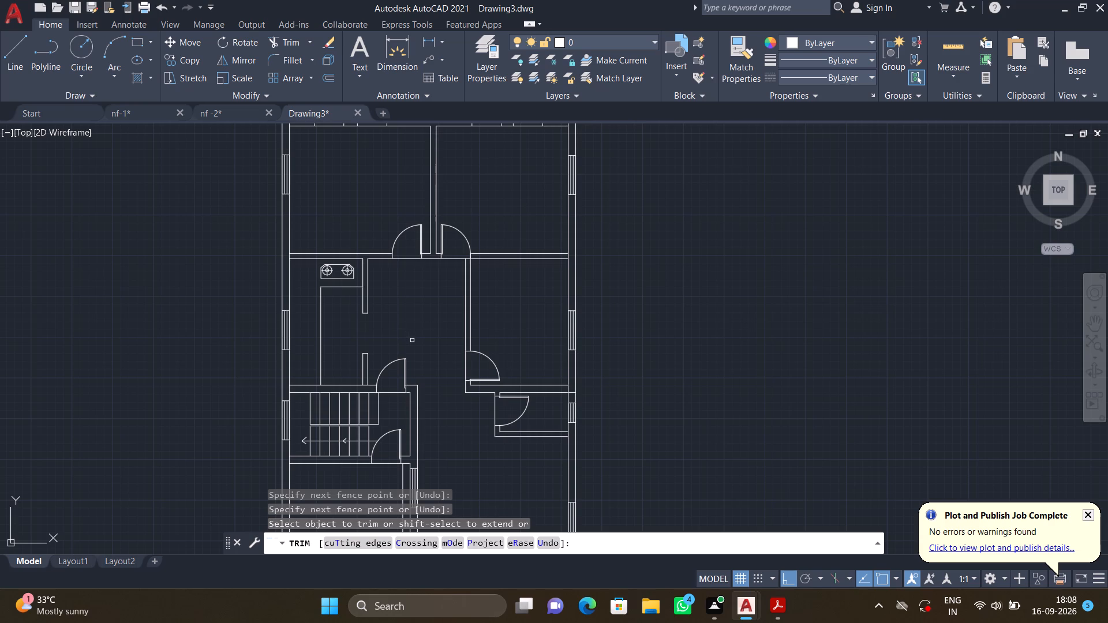
pyautogui.press('Return')
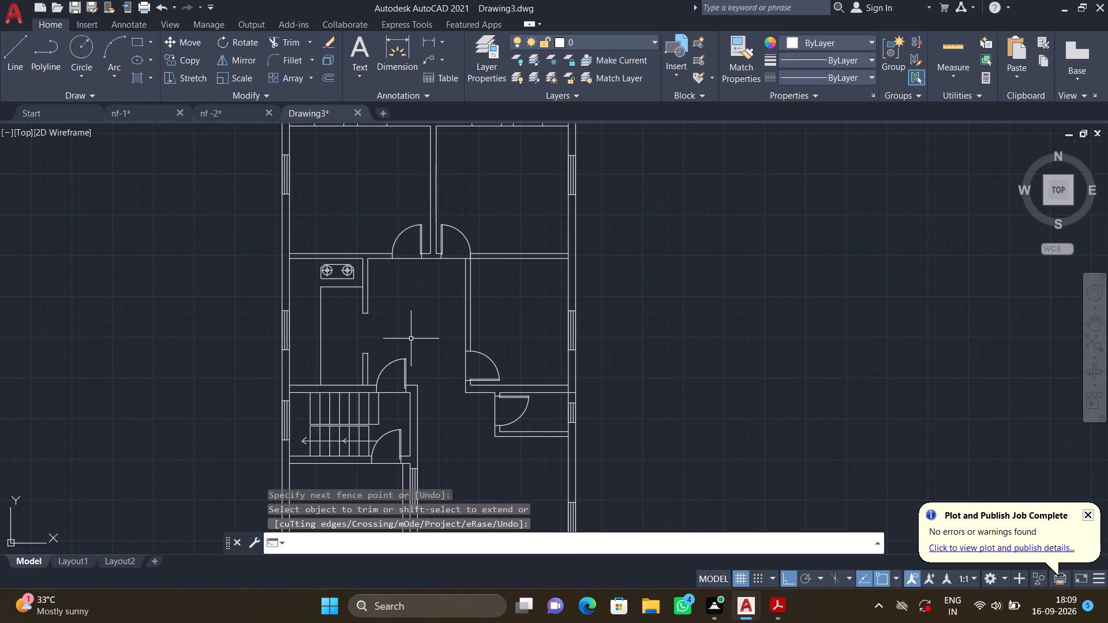
# Extend the left outer wall's inner face and the vertical line below the entrance door to the plan's bottom outer wall line.
pyautogui.moveTo(429, 392); pyautogui.dragTo(399, 290, button='middle')
pyautogui.scroll(-1, 344, 408)
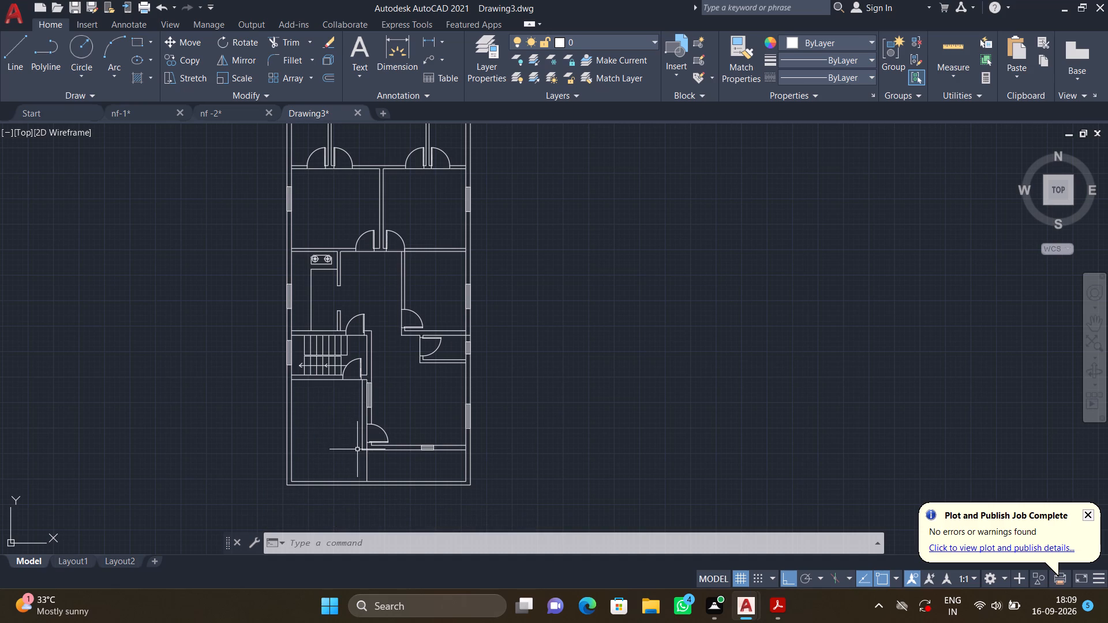
pyautogui.moveTo(332, 427); pyautogui.dragTo(354, 462, button='middle')
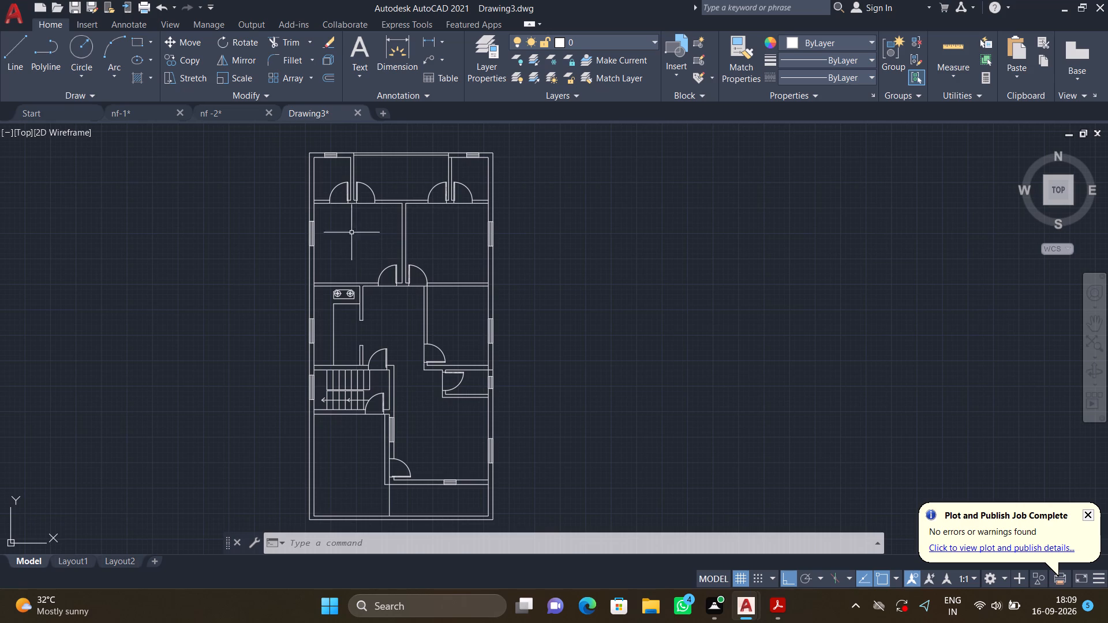
pyautogui.moveTo(323, 462); pyautogui.dragTo(317, 309, button='middle')
pyautogui.scroll(2, 310, 367)
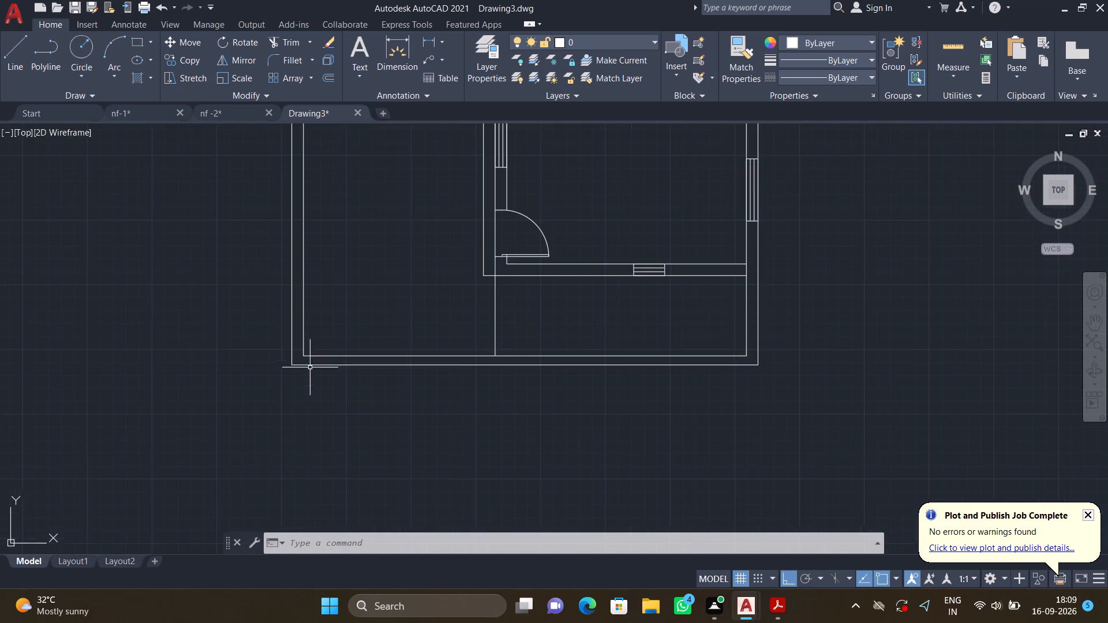
pyautogui.scroll(1, 310, 367)
pyautogui.write('ex')
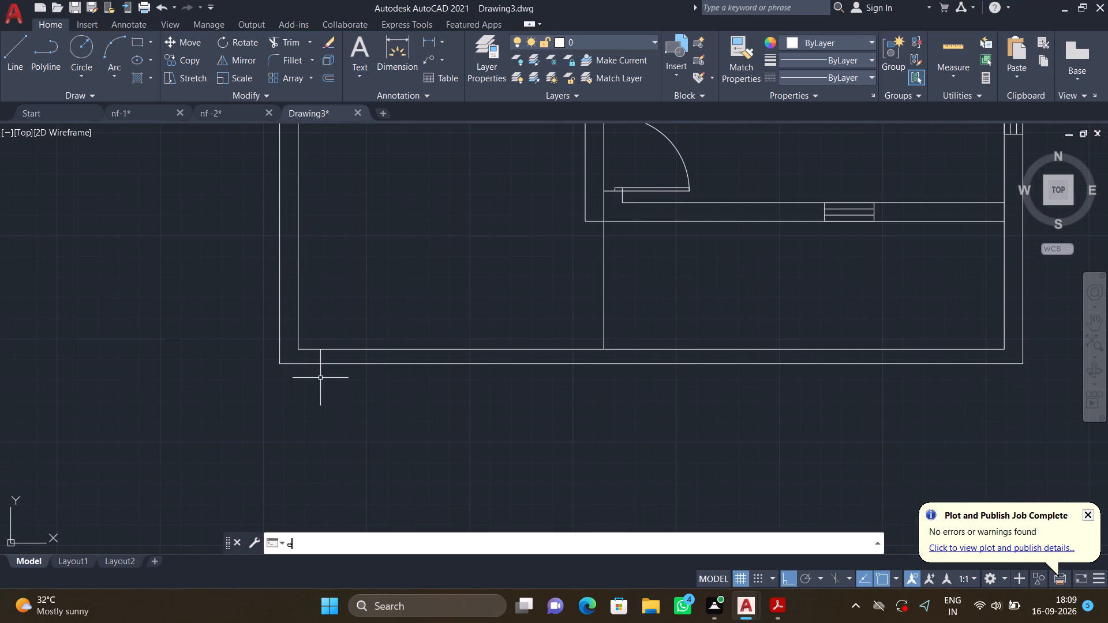
pyautogui.press('Return')
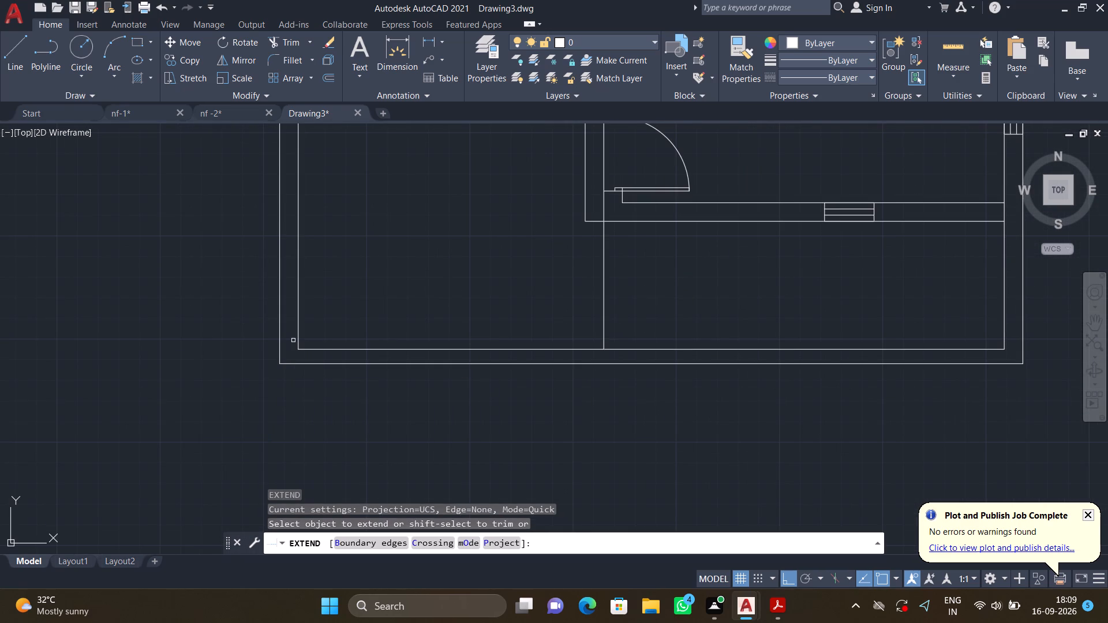
pyautogui.click(298, 335)
pyautogui.press('Return')
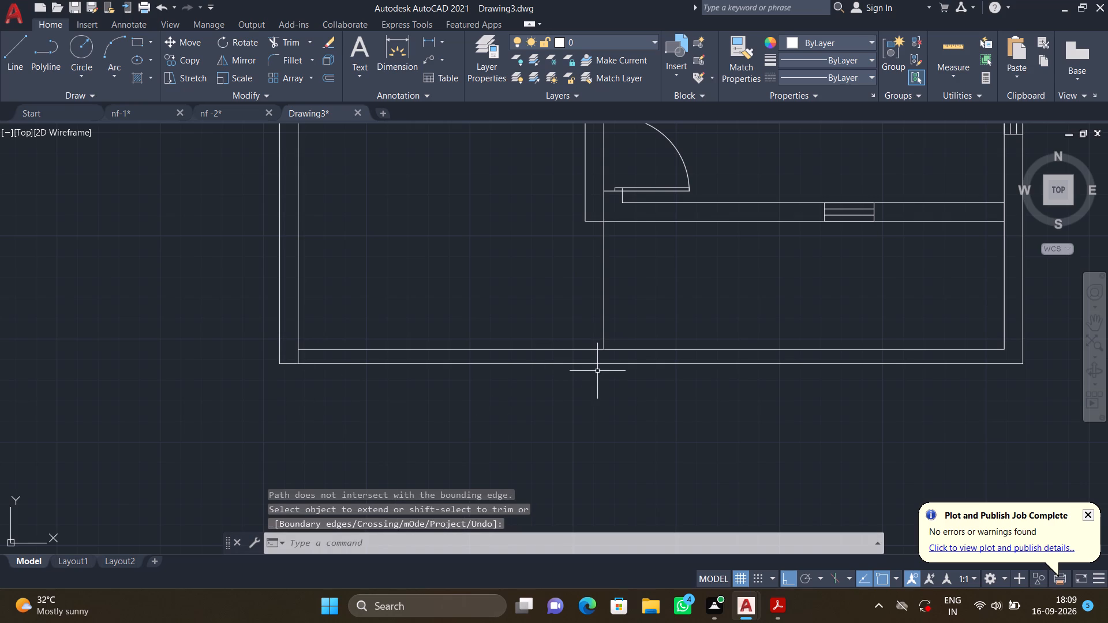
pyautogui.press('space')
pyautogui.click(603, 337)
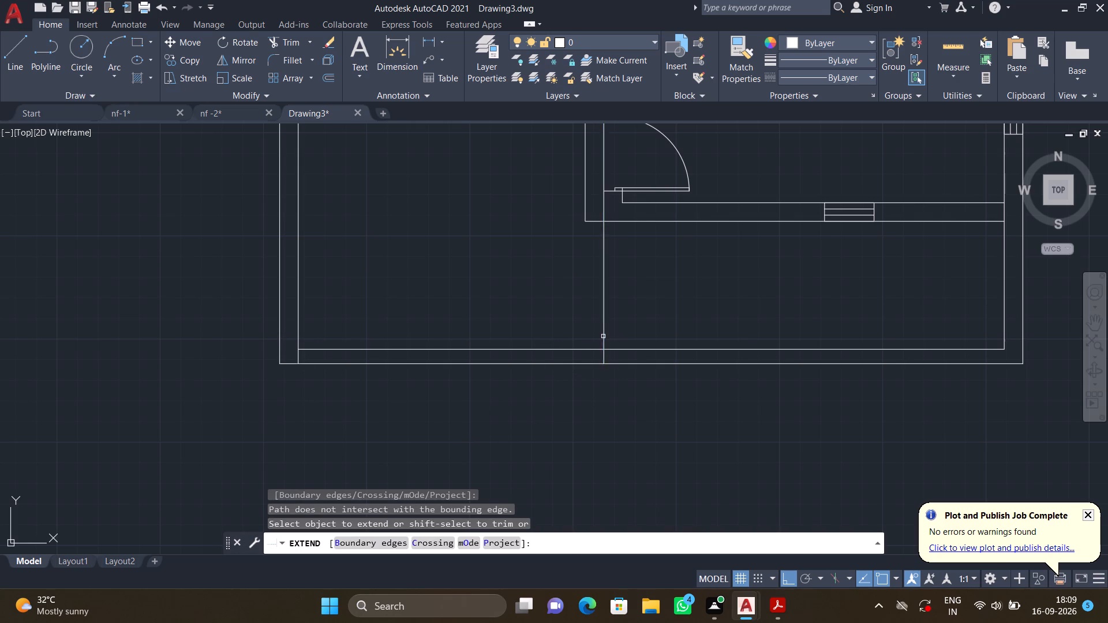
pyautogui.press('Return')
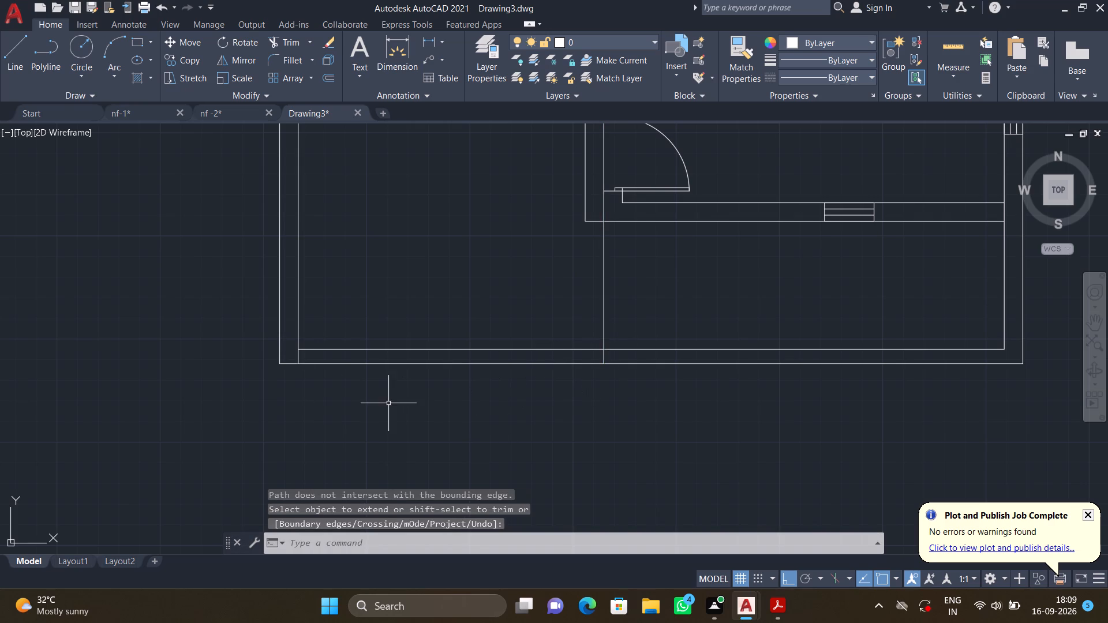
# With Ortho off, draw a diagonal across the bottom wall section from its upper-left corner to its lower-right corner at the vertical line.
pyautogui.moveTo(360, 403); pyautogui.dragTo(315, 377, button='middle')
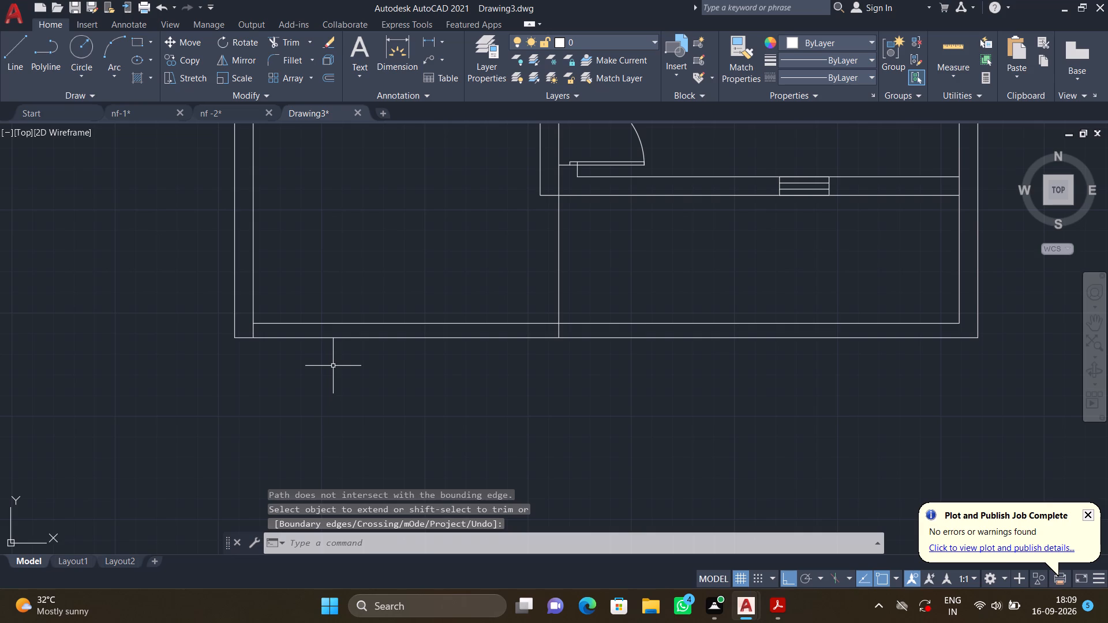
pyautogui.press('F8')
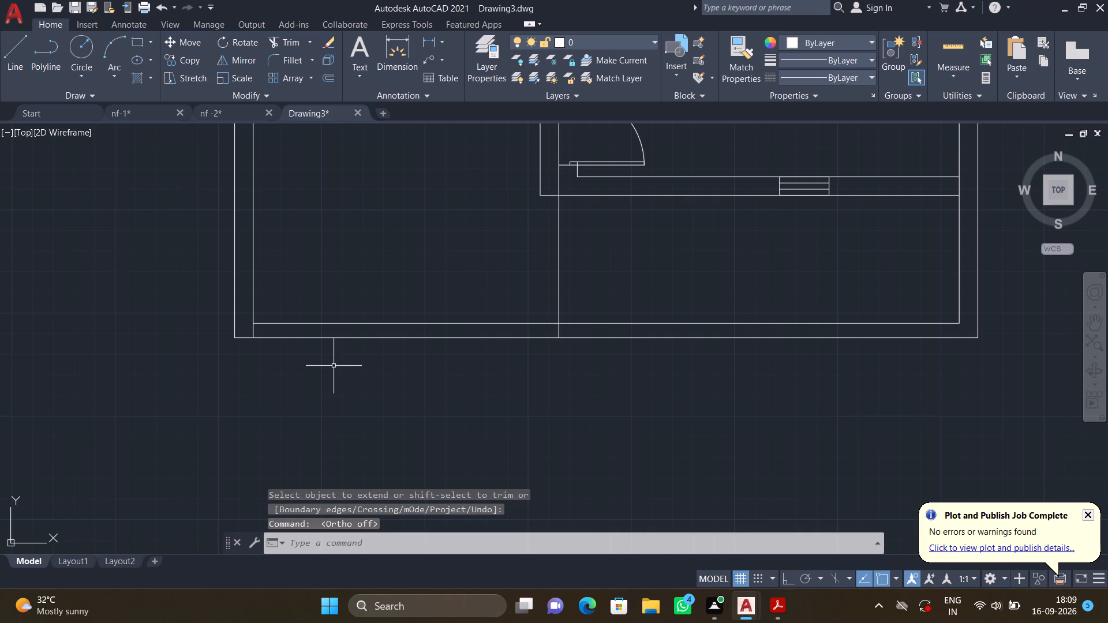
pyautogui.press('l')
pyautogui.press('Return')
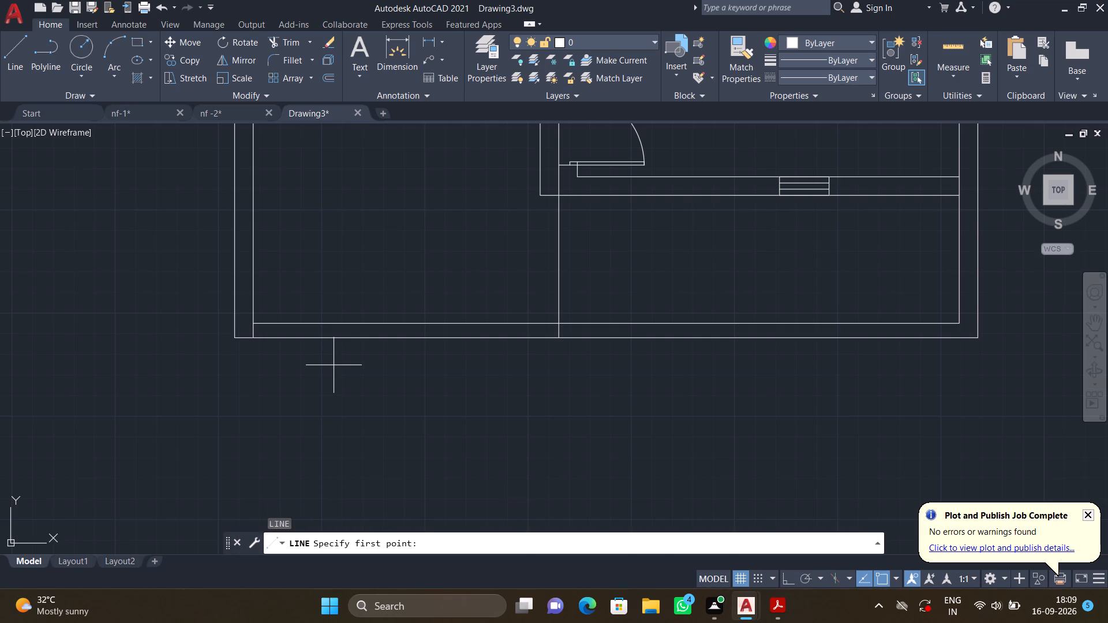
pyautogui.scroll(3, 264, 328)
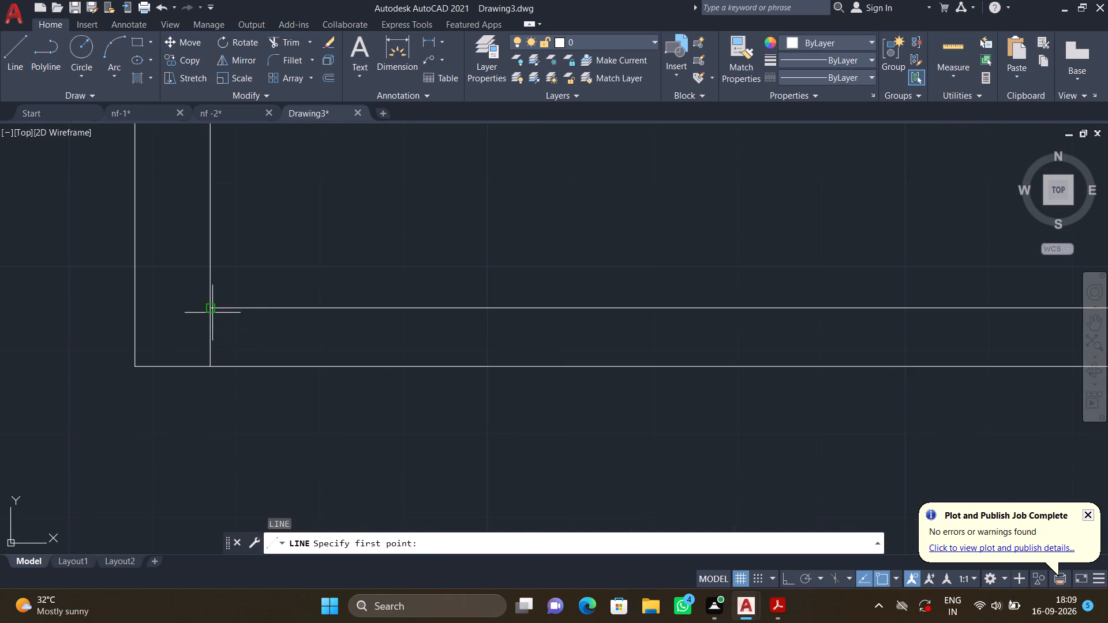
pyautogui.click(212, 310)
pyautogui.scroll(-2, 471, 324)
pyautogui.moveTo(479, 317); pyautogui.dragTo(380, 318, button='middle')
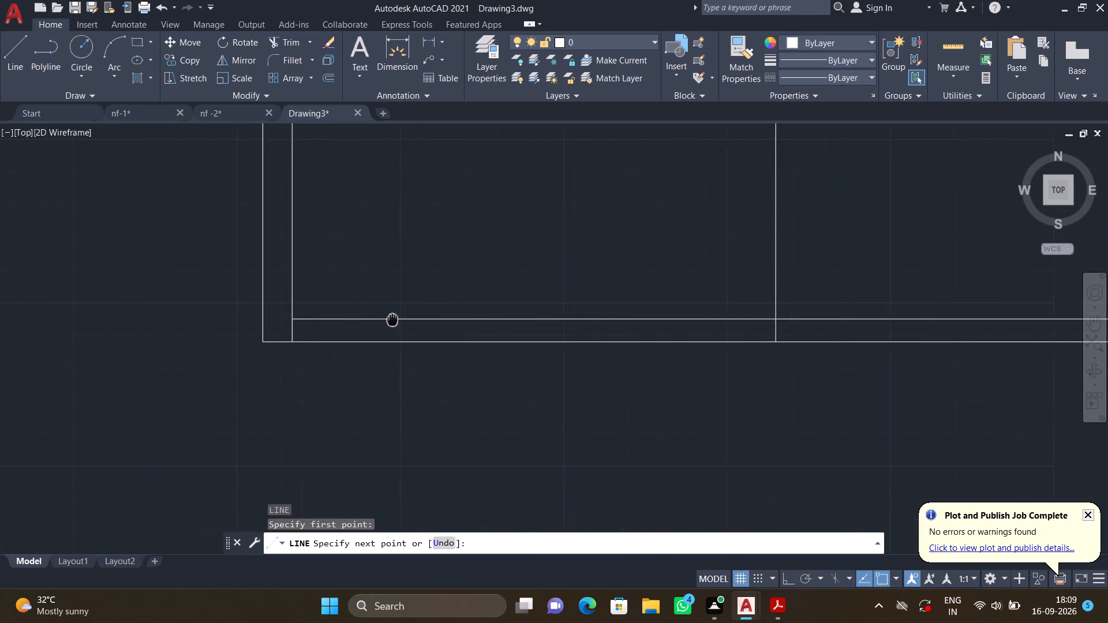
pyautogui.moveTo(380, 318); pyautogui.dragTo(330, 321, button='middle')
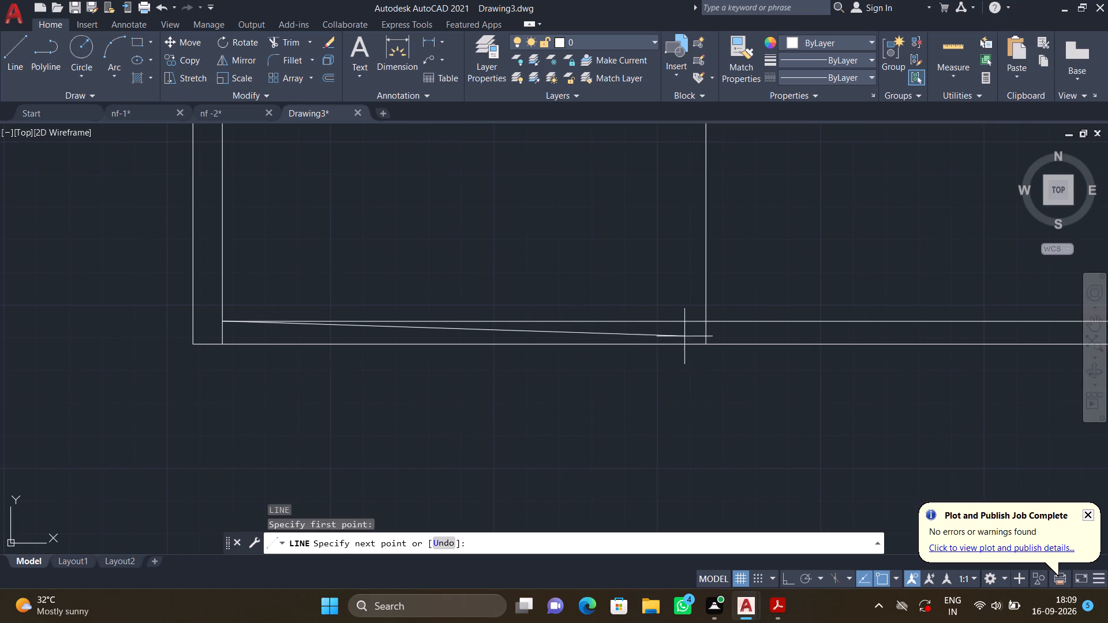
pyautogui.scroll(3, 697, 337)
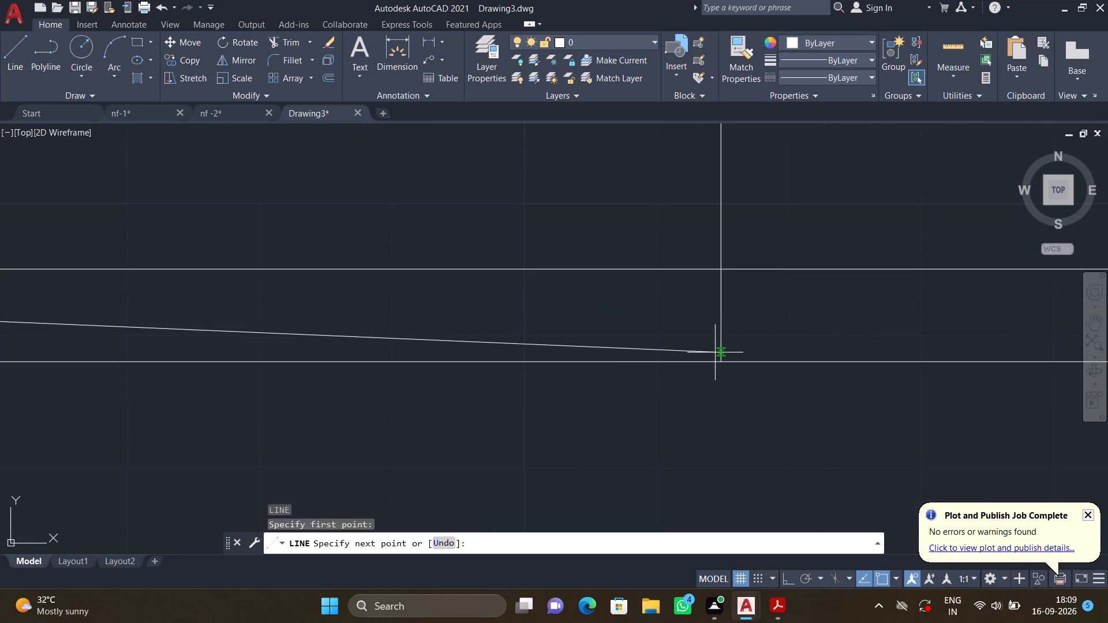
pyautogui.click(717, 359)
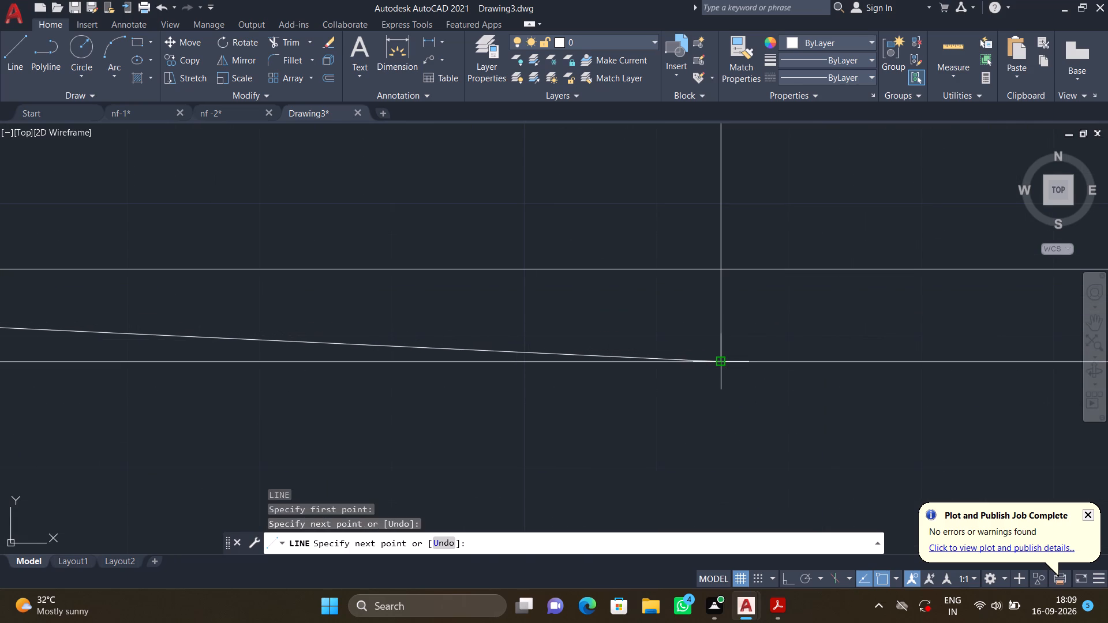
pyautogui.press('Return')
# Draw the opposite diagonal across the same bottom wall section, from its lower-left corner to its upper-right corner.
pyautogui.scroll(-3, 507, 385)
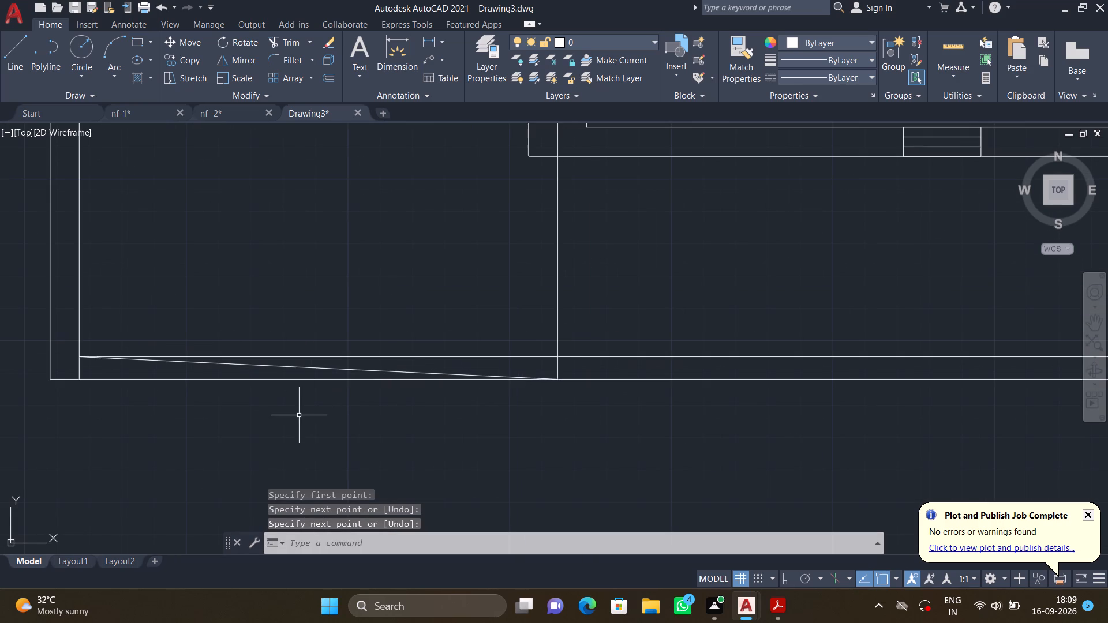
pyautogui.press('space')
pyautogui.click(73, 381)
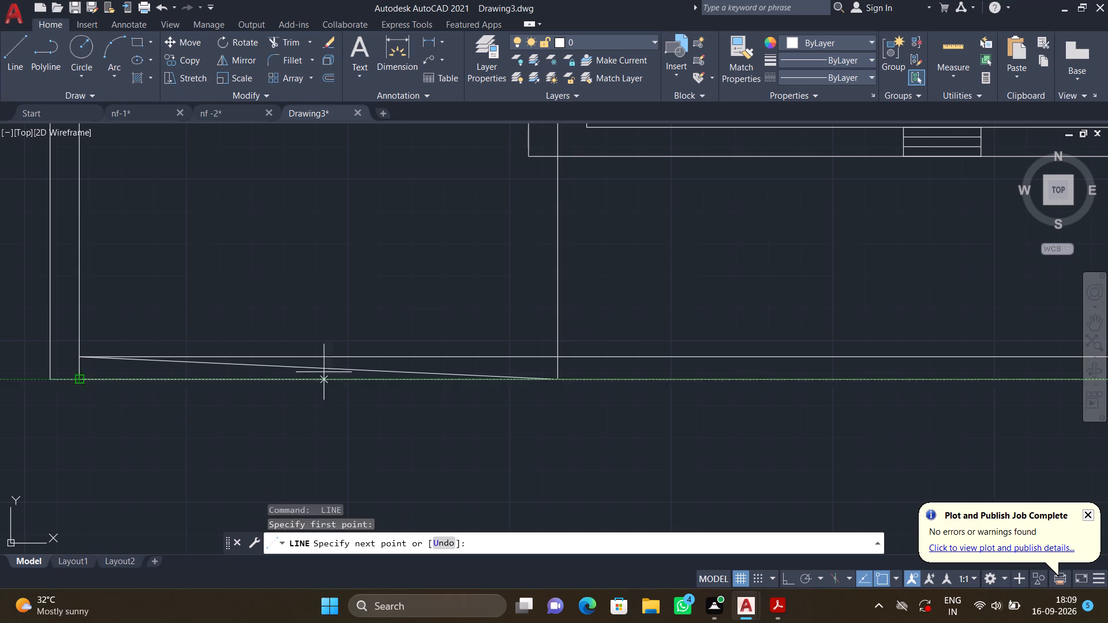
pyautogui.click(556, 352)
pyautogui.press('Return')
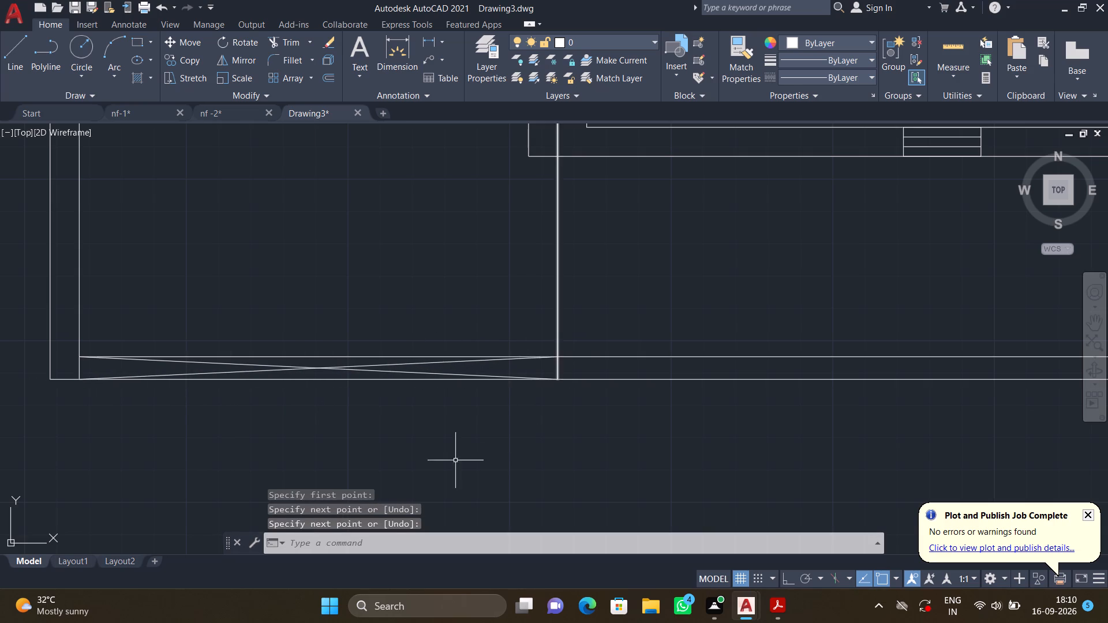
# Add the multiline text title GROUND FLOOR PLAN beneath the crossed section of the plan's bottom wall and save the text.
pyautogui.scroll(-2, 447, 451)
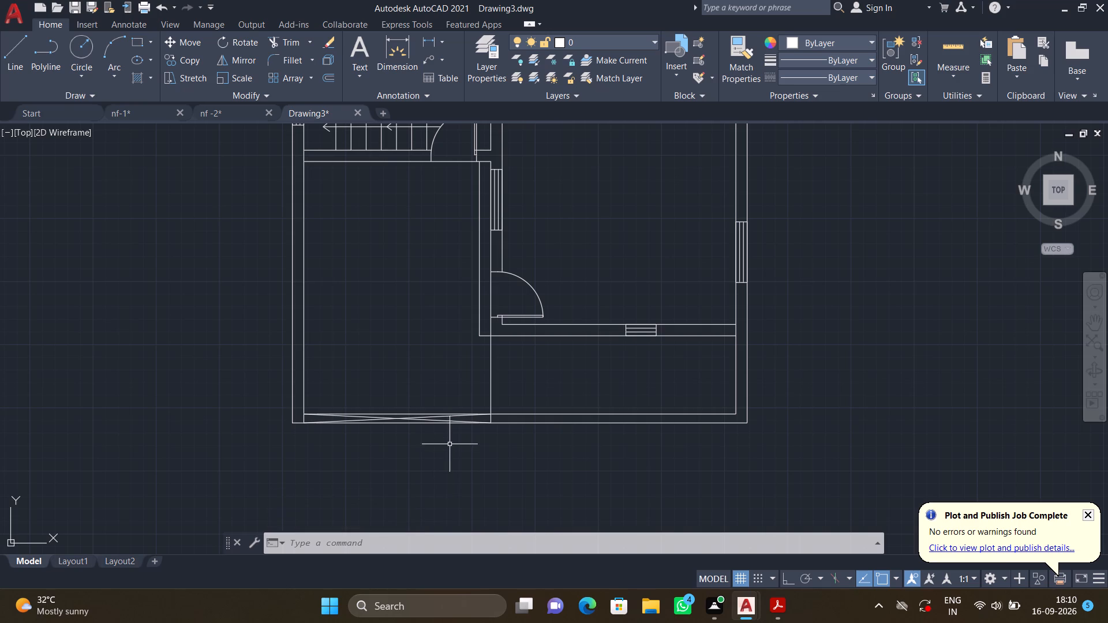
pyautogui.scroll(-2, 446, 479)
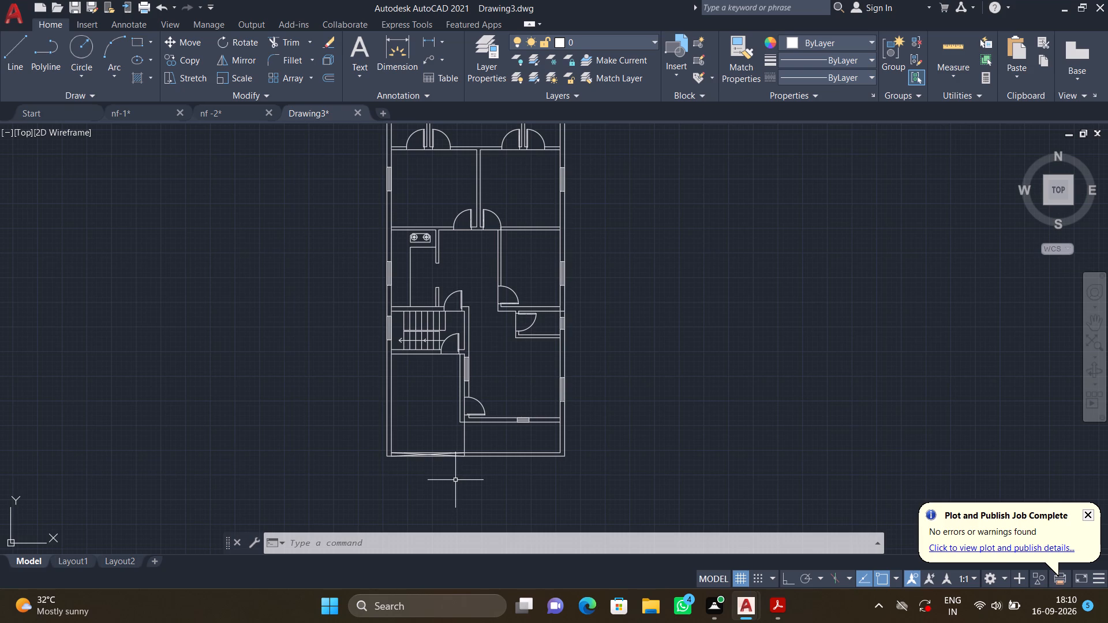
pyautogui.write('mt')
pyautogui.press('Return')
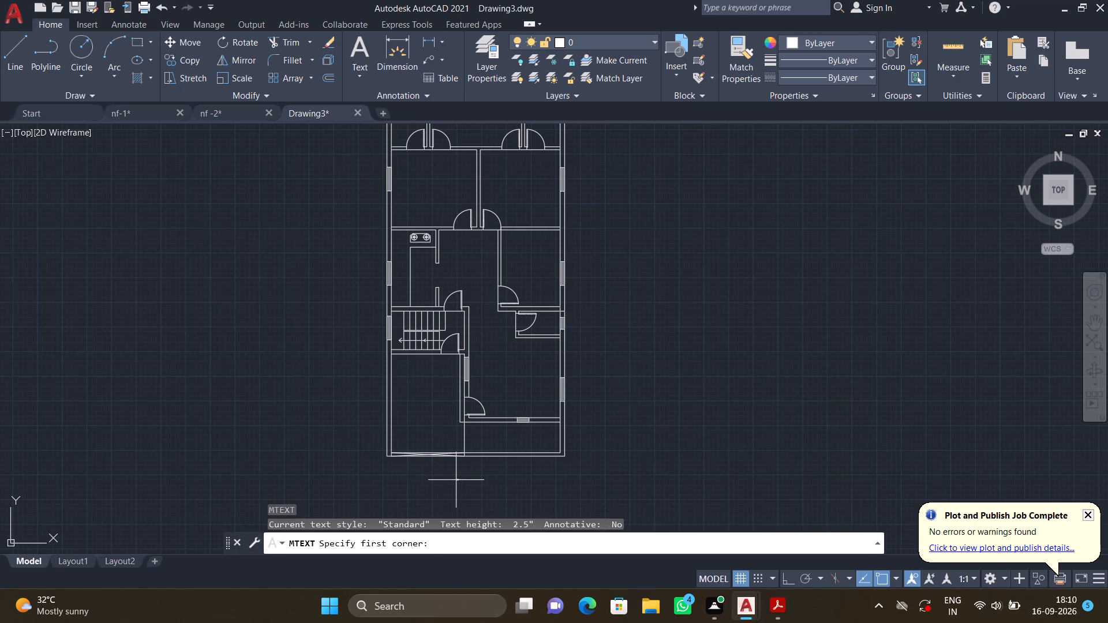
pyautogui.scroll(1, 421, 491)
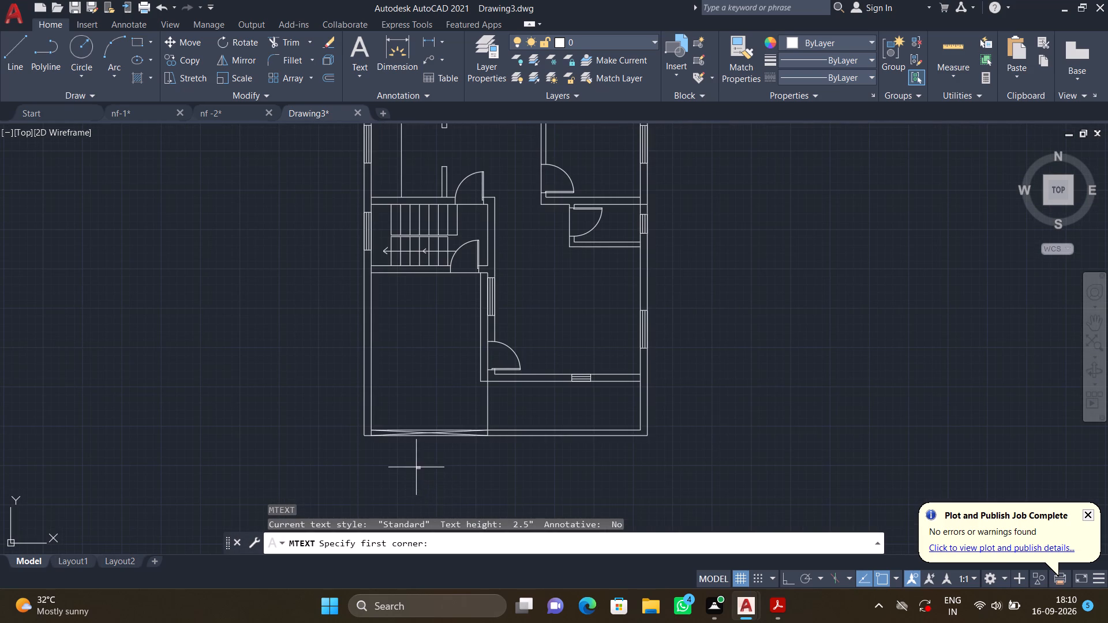
pyautogui.click(417, 467)
pyautogui.click(607, 456)
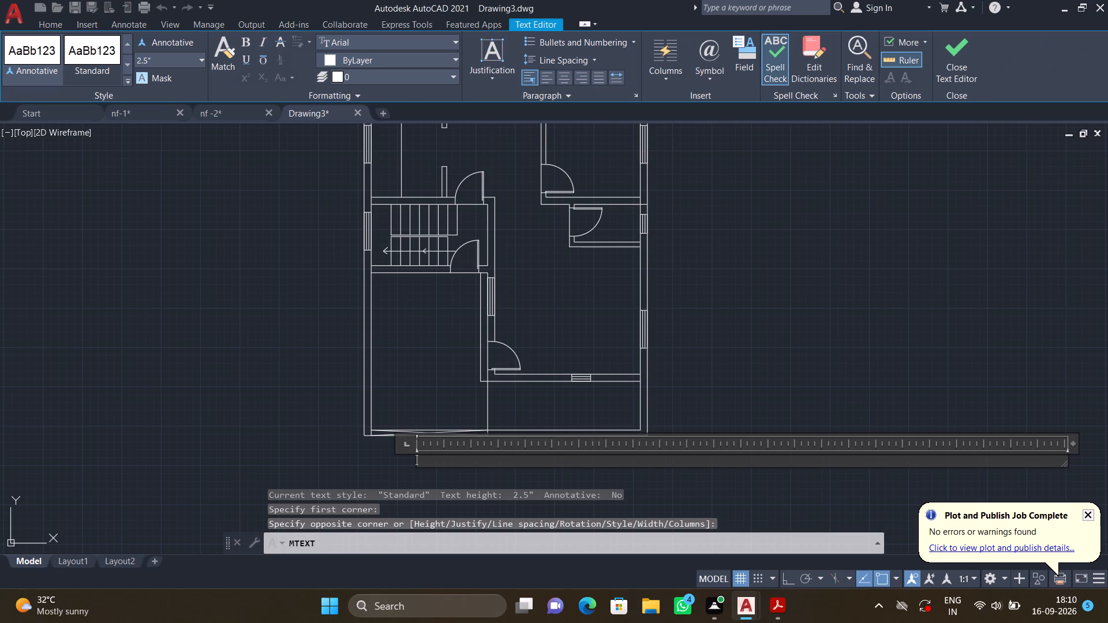
pyautogui.press('g')
pyautogui.write('round')
pyautogui.press('BackSpace')
pyautogui.press('BackSpace')
pyautogui.press('BackSpace')
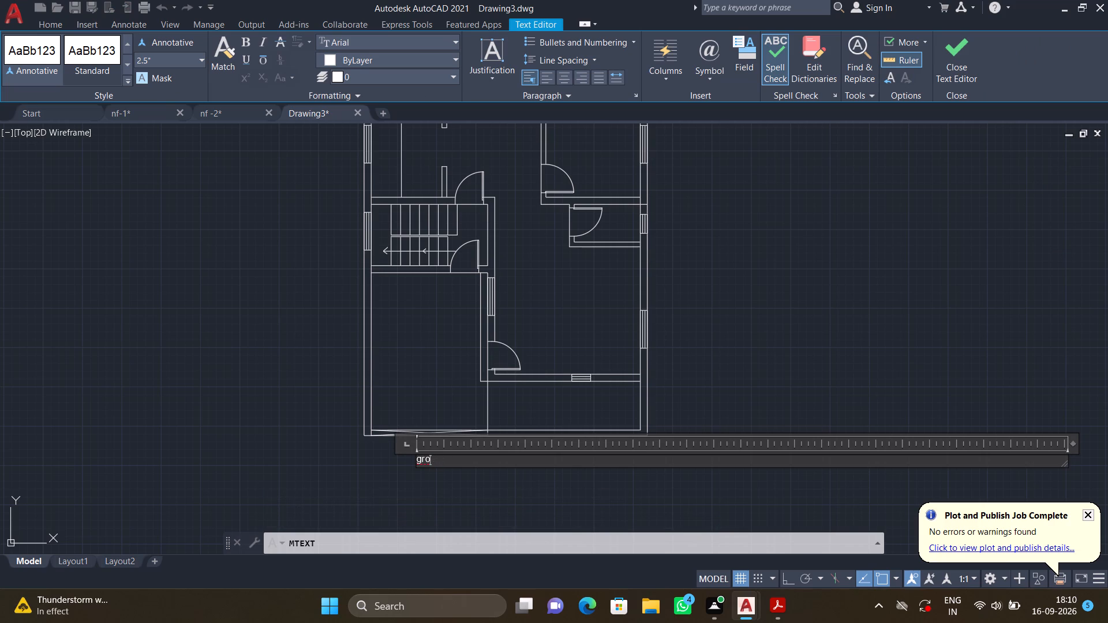
pyautogui.press('BackSpace')
pyautogui.press('BackSpace')
pyautogui.press('BackSpace')
pyautogui.write('GROUND')
pyautogui.press('space')
pyautogui.write('FLOOR PLAN')
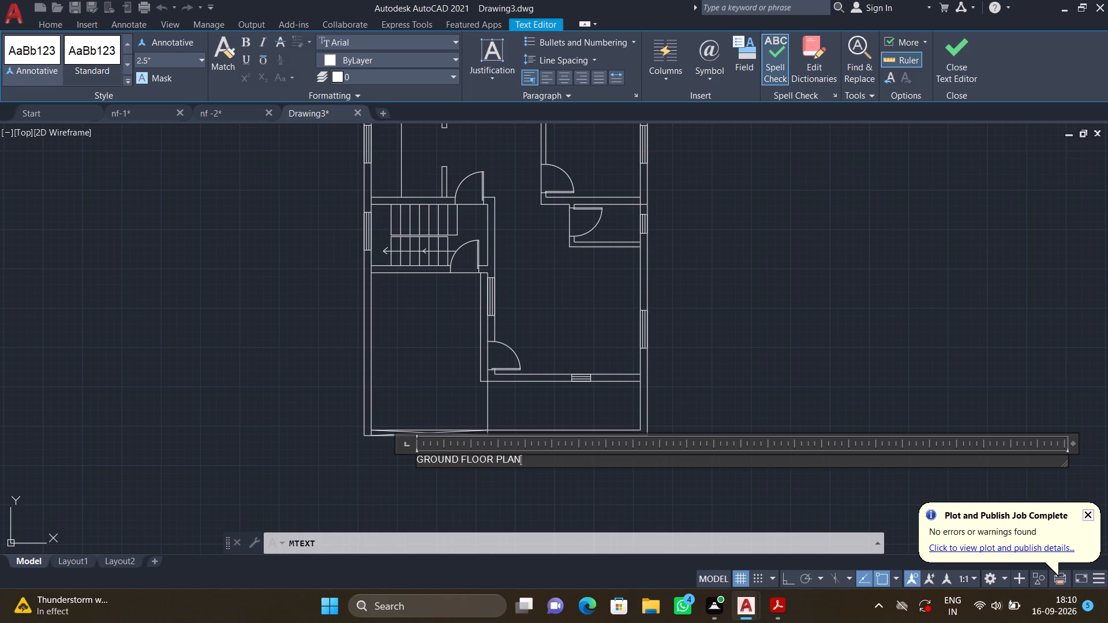
pyautogui.press('Return')
pyautogui.press('Escape')
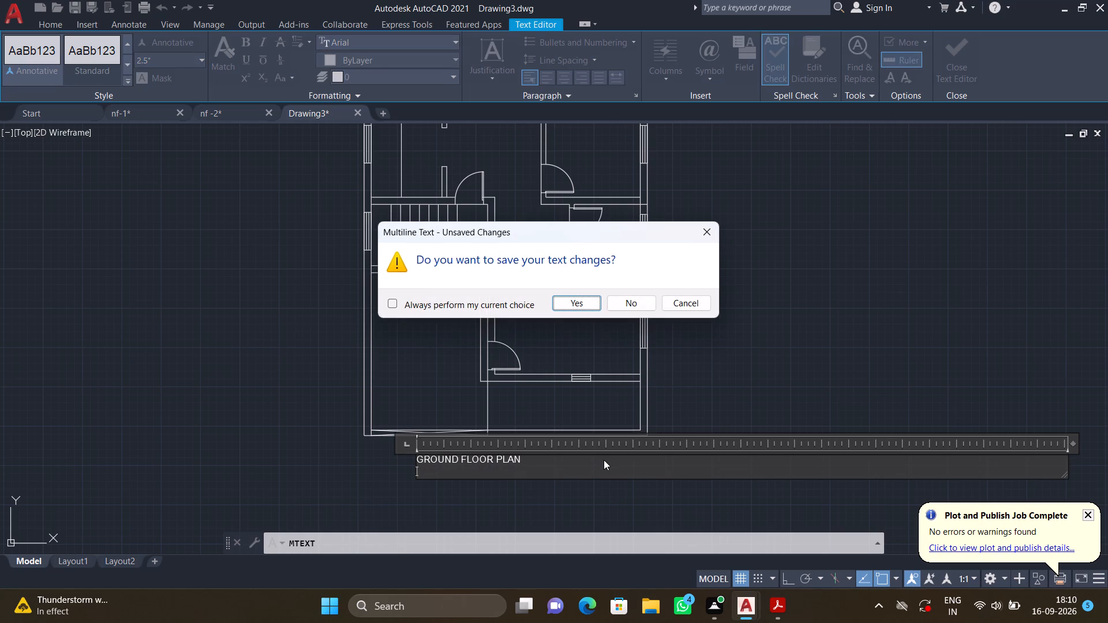
pyautogui.click(571, 302)
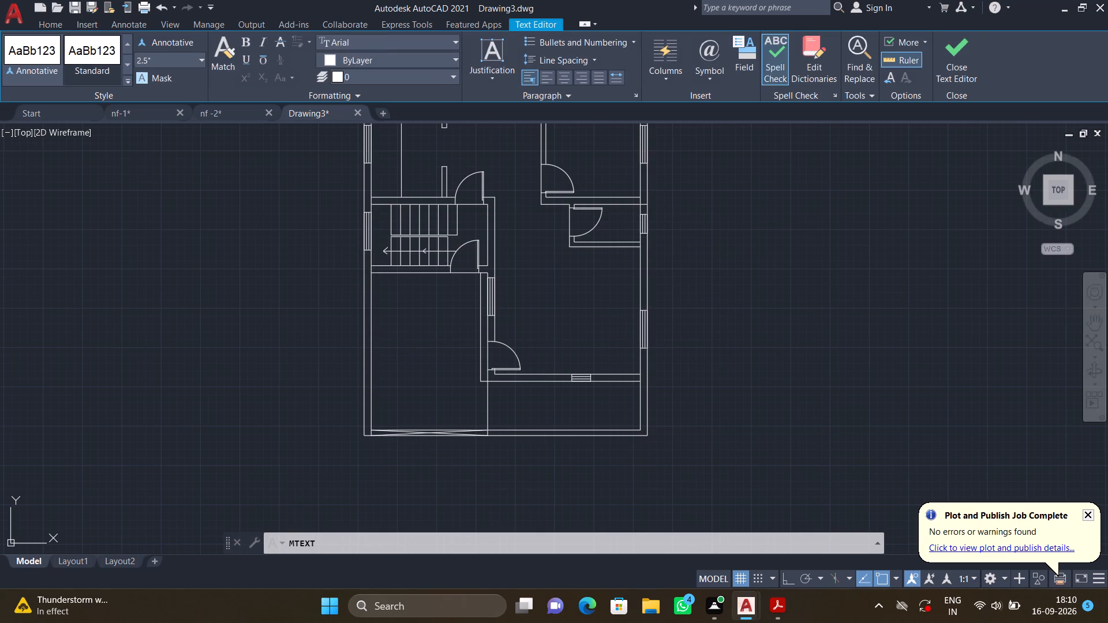
# Move the GROUND FLOOR PLAN title horizontally about 7 feet to the right, beneath the middle of the plan.
pyautogui.scroll(2, 427, 458)
pyautogui.moveTo(400, 477); pyautogui.dragTo(370, 407, button='middle')
pyautogui.press('m')
pyautogui.press('Return')
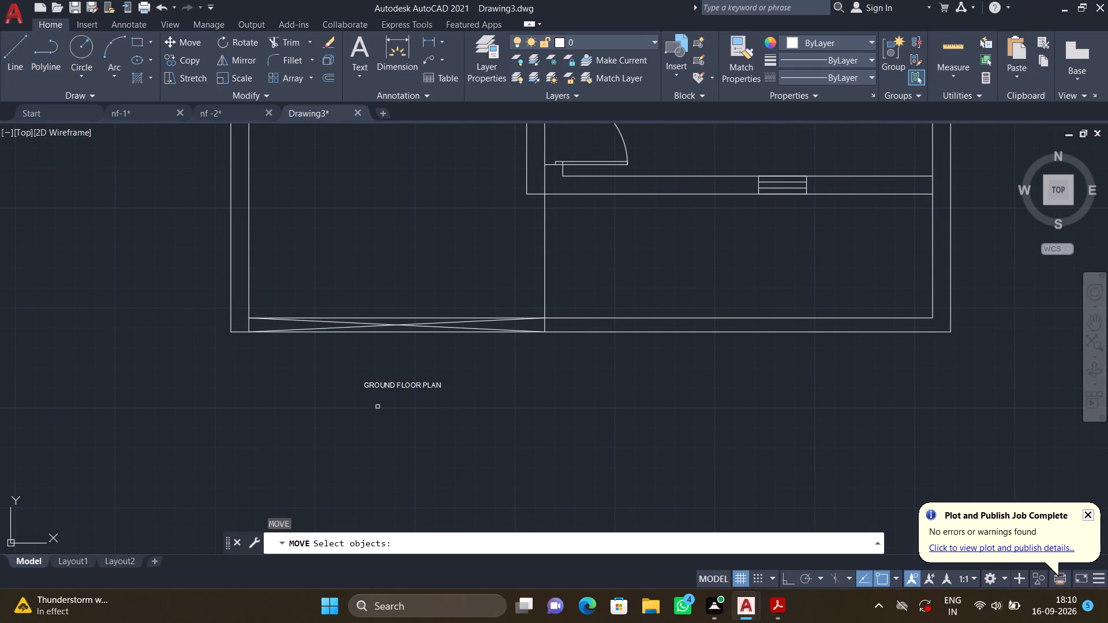
pyautogui.click(370, 388)
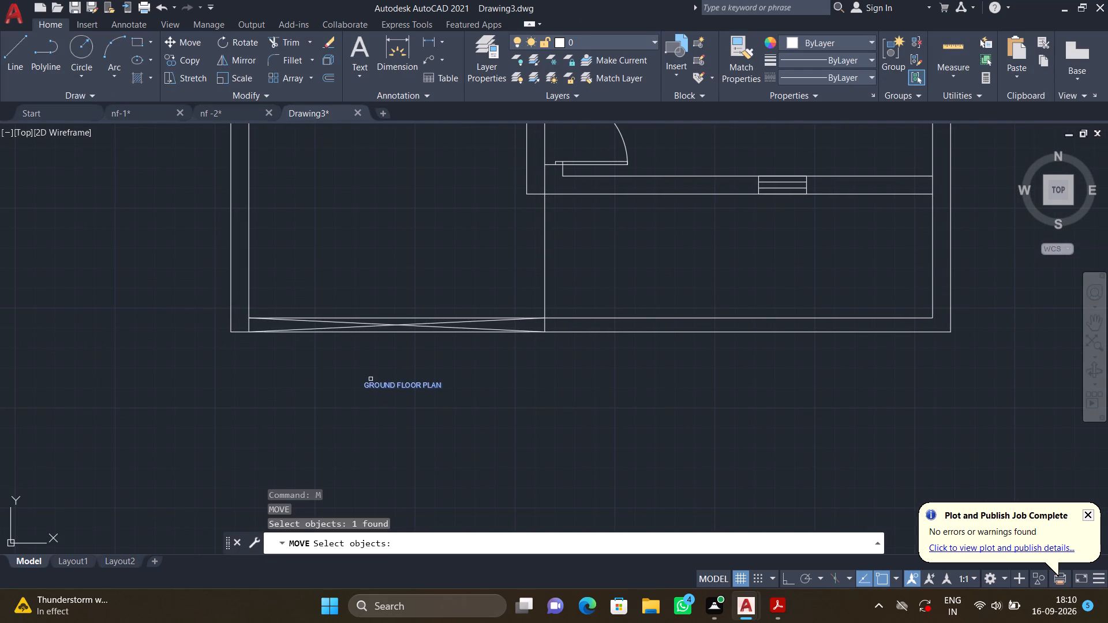
pyautogui.press('Return')
pyautogui.click(362, 381)
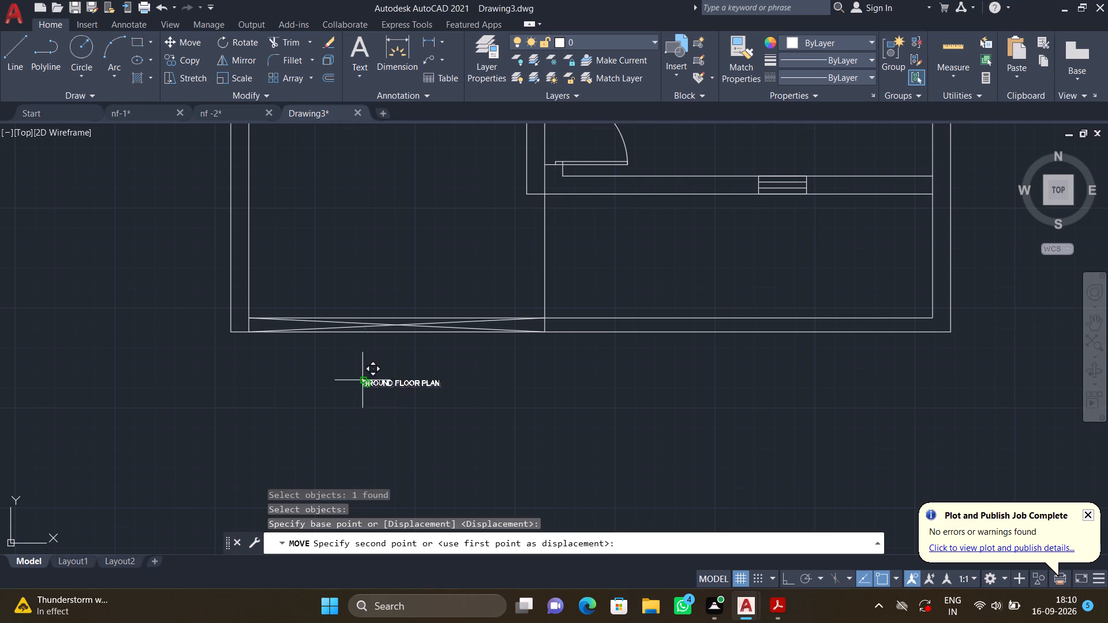
pyautogui.click(538, 382)
# With Ortho on, add a linear dimension for the plan's overall width between its top outer corners, placed above the top wall.
pyautogui.scroll(-1, 421, 373)
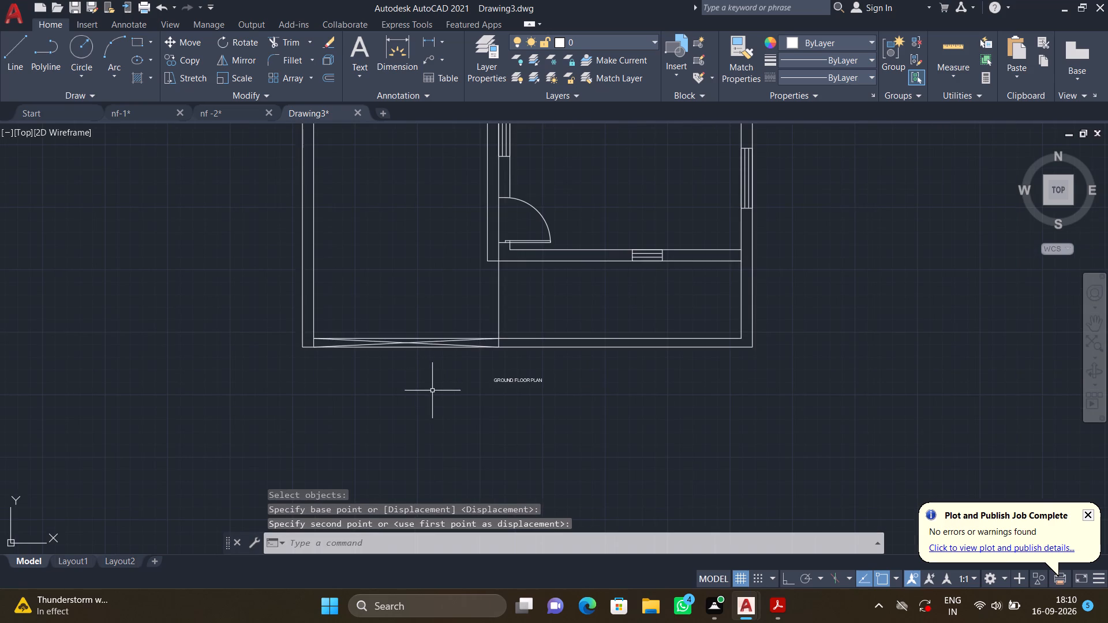
pyautogui.moveTo(436, 388); pyautogui.dragTo(394, 459, button='middle')
pyautogui.scroll(-2, 447, 422)
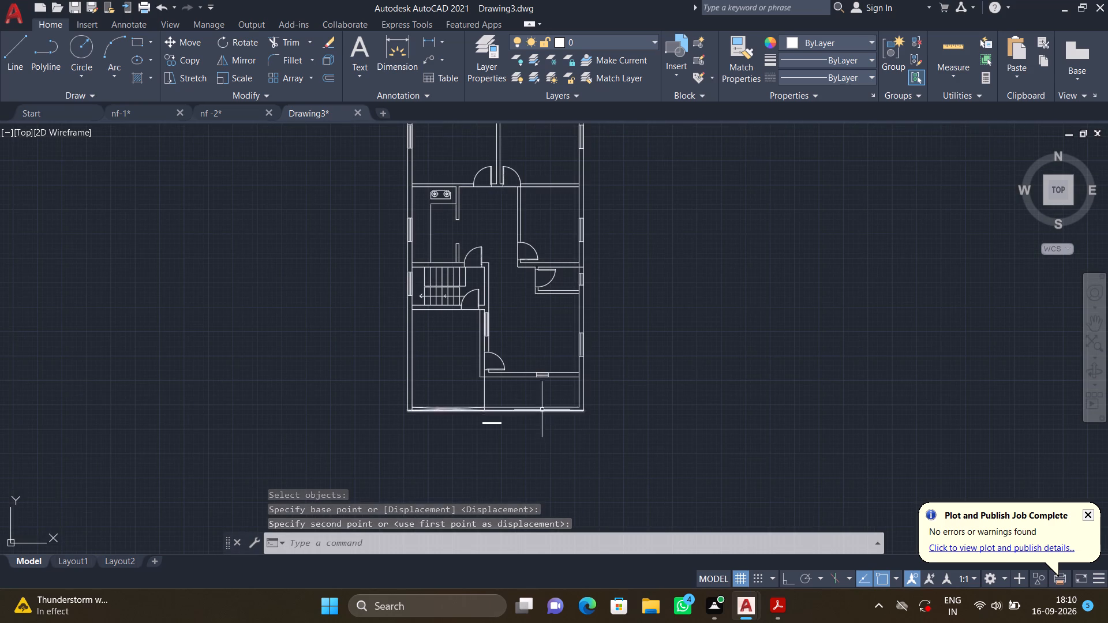
pyautogui.moveTo(541, 408); pyautogui.dragTo(469, 484, button='middle')
pyautogui.moveTo(364, 152); pyautogui.dragTo(336, 259, button='middle')
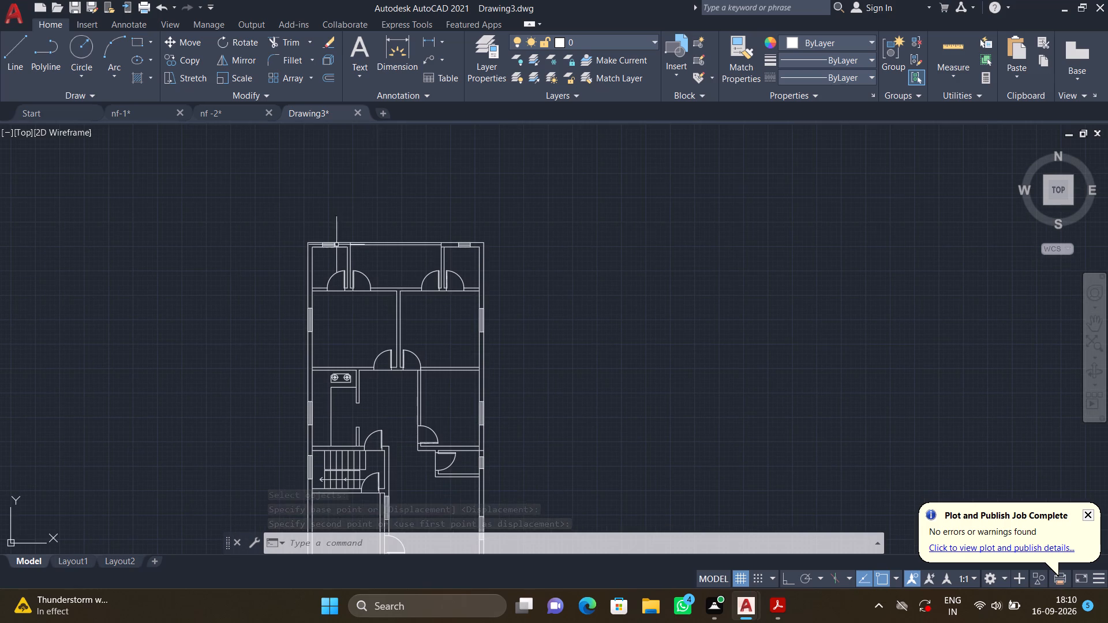
pyautogui.click(441, 39)
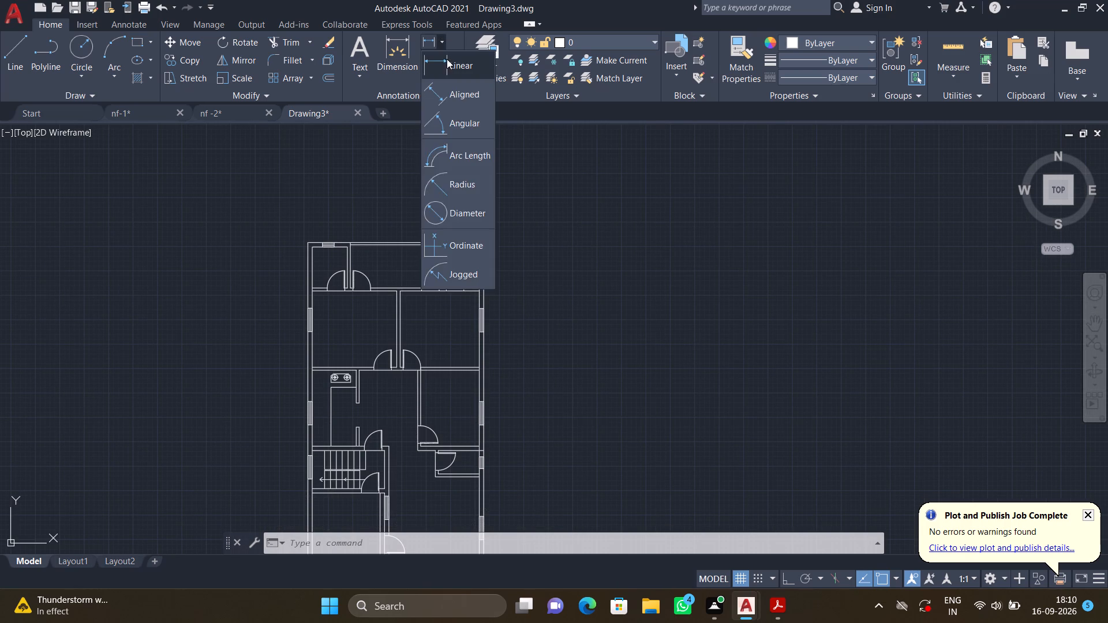
pyautogui.click(447, 59)
pyautogui.scroll(3, 294, 226)
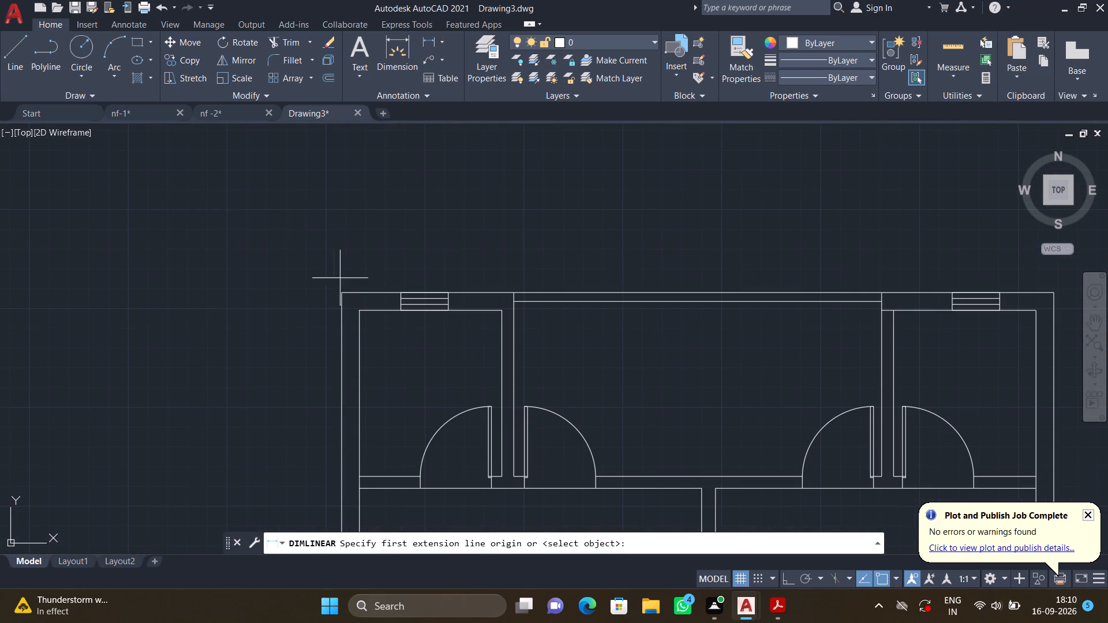
pyautogui.click(343, 289)
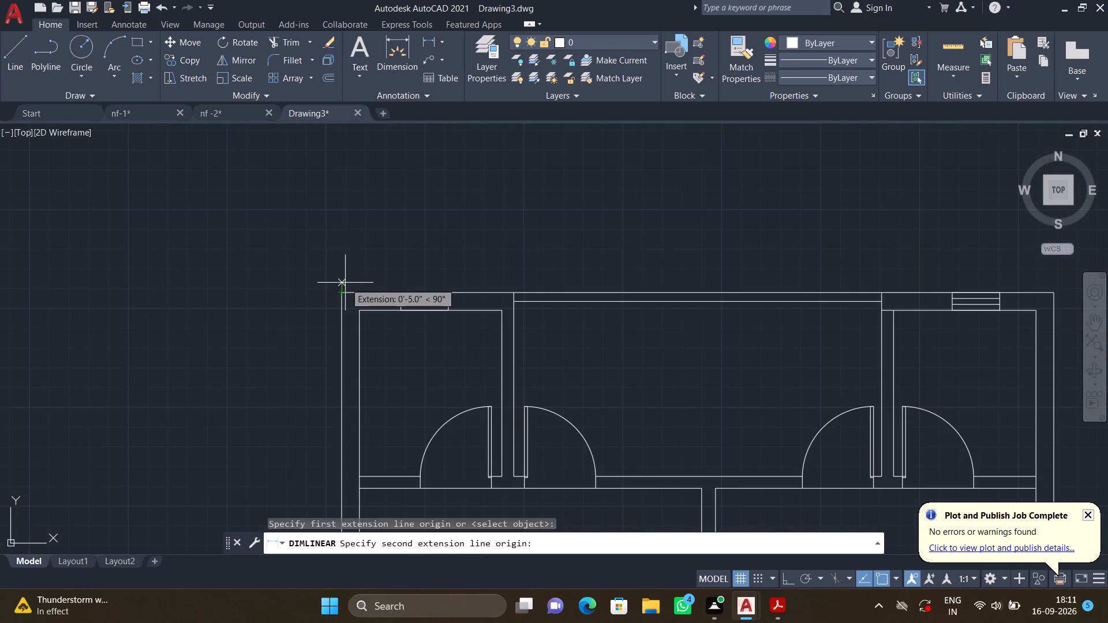
pyautogui.press('F8')
pyautogui.moveTo(523, 281); pyautogui.dragTo(479, 271, button='middle')
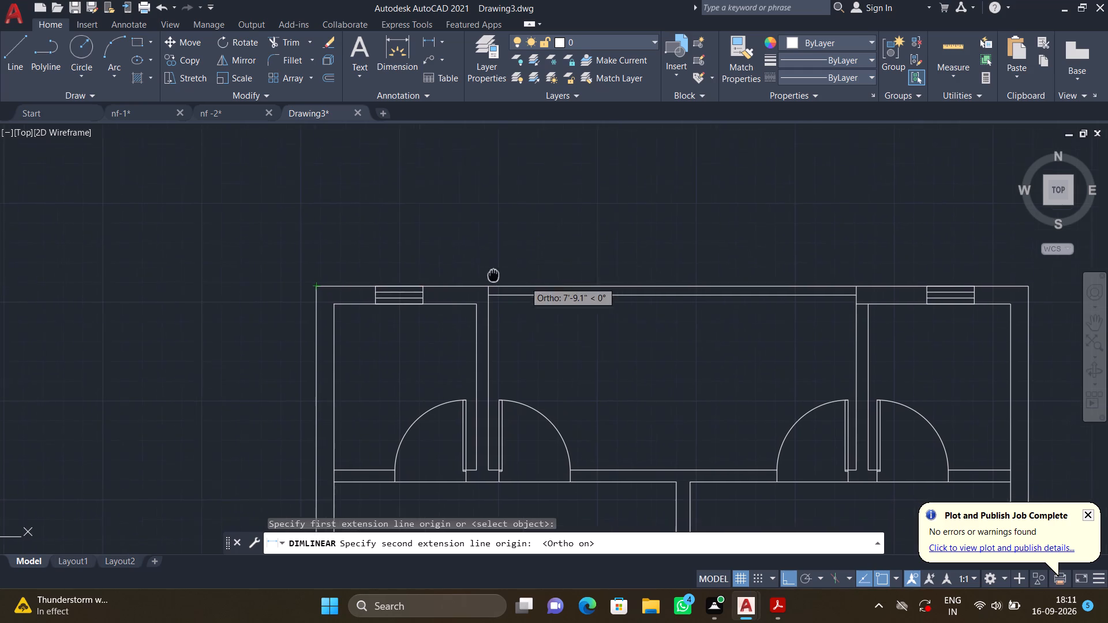
pyautogui.moveTo(479, 271); pyautogui.dragTo(252, 258, button='middle')
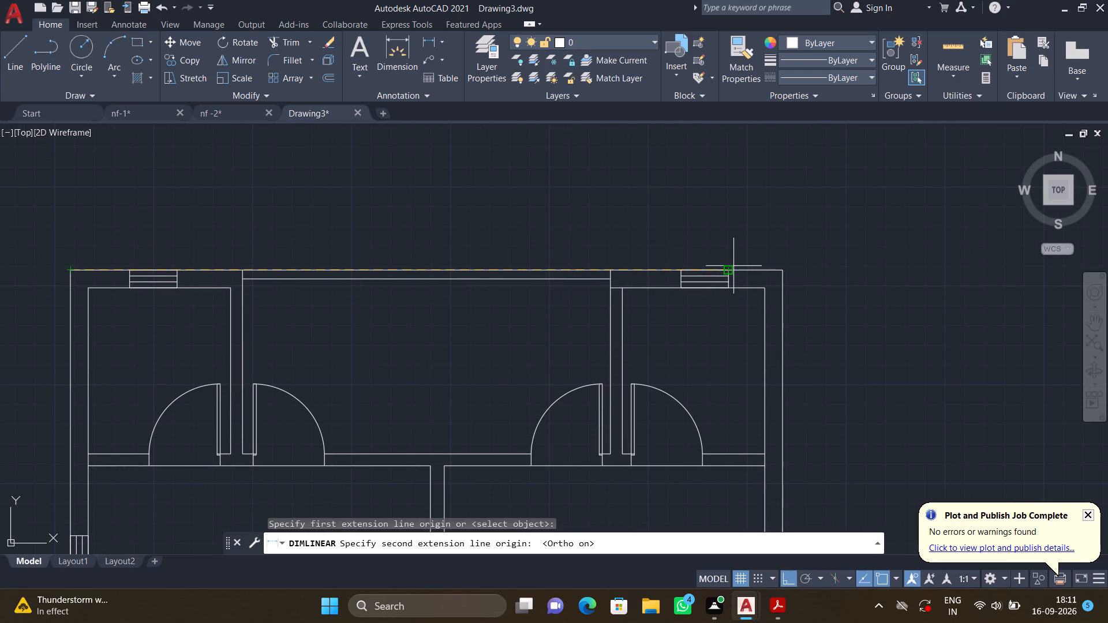
pyautogui.click(783, 269)
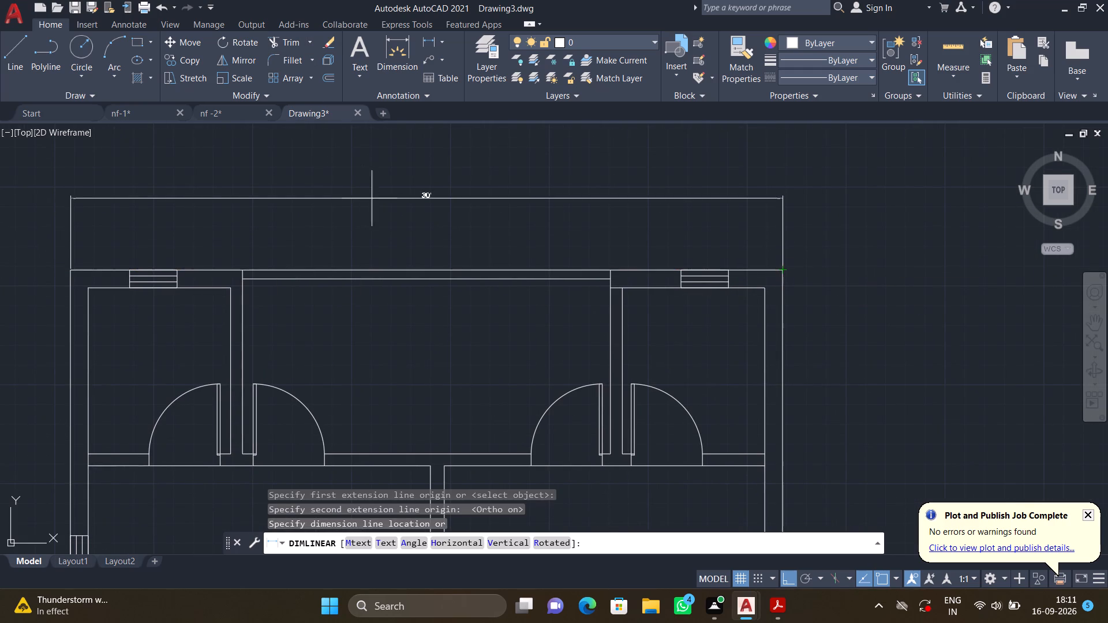
pyautogui.scroll(2, 439, 208)
pyautogui.scroll(-1, 435, 209)
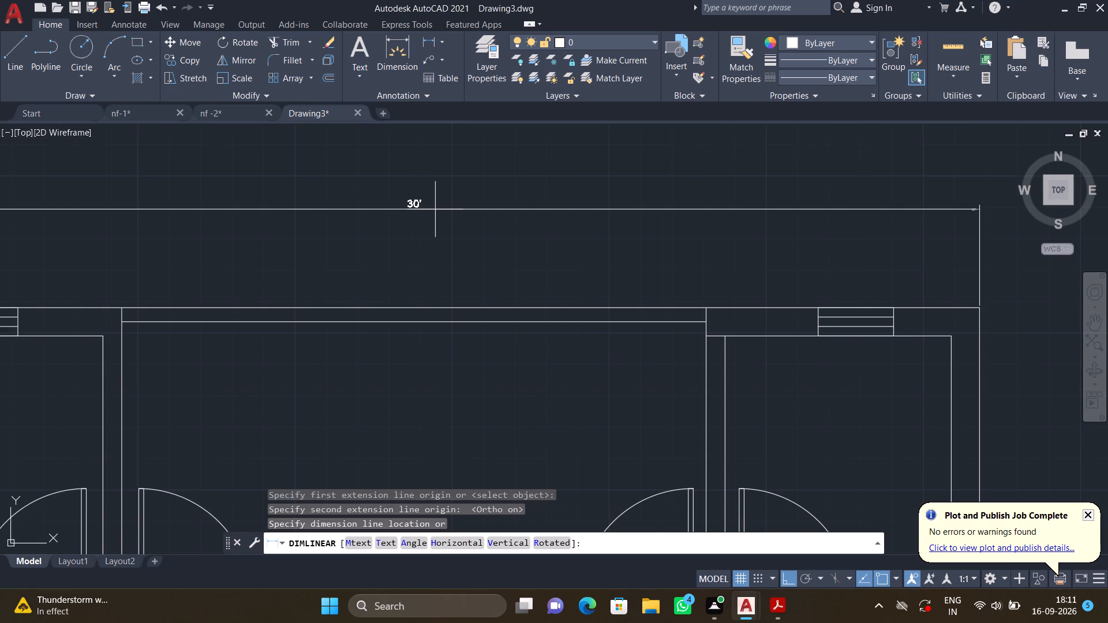
pyautogui.click(426, 241)
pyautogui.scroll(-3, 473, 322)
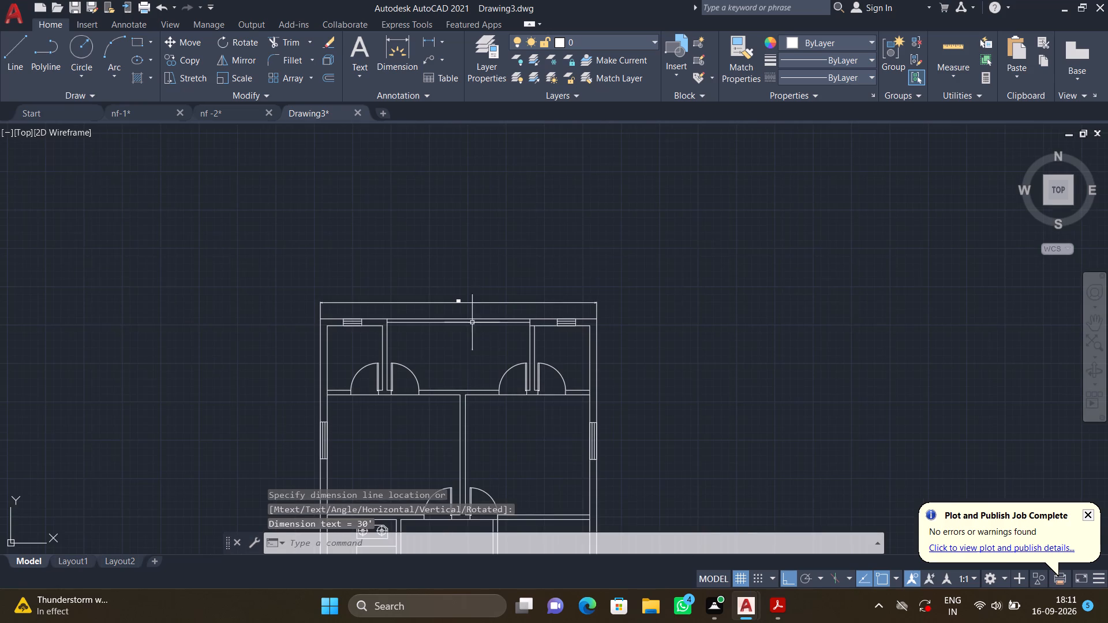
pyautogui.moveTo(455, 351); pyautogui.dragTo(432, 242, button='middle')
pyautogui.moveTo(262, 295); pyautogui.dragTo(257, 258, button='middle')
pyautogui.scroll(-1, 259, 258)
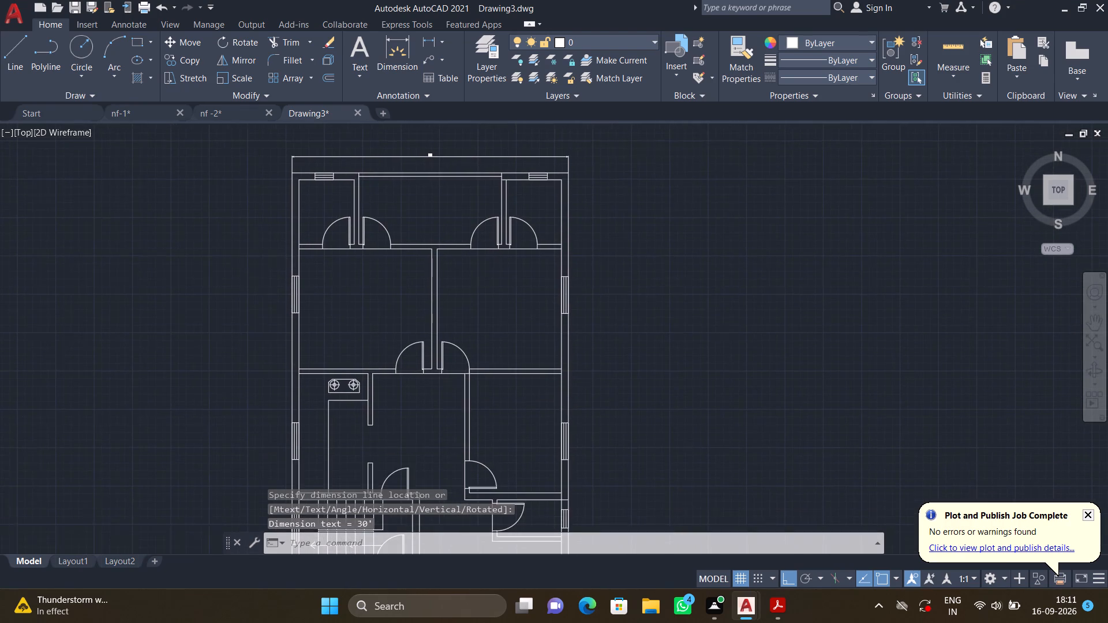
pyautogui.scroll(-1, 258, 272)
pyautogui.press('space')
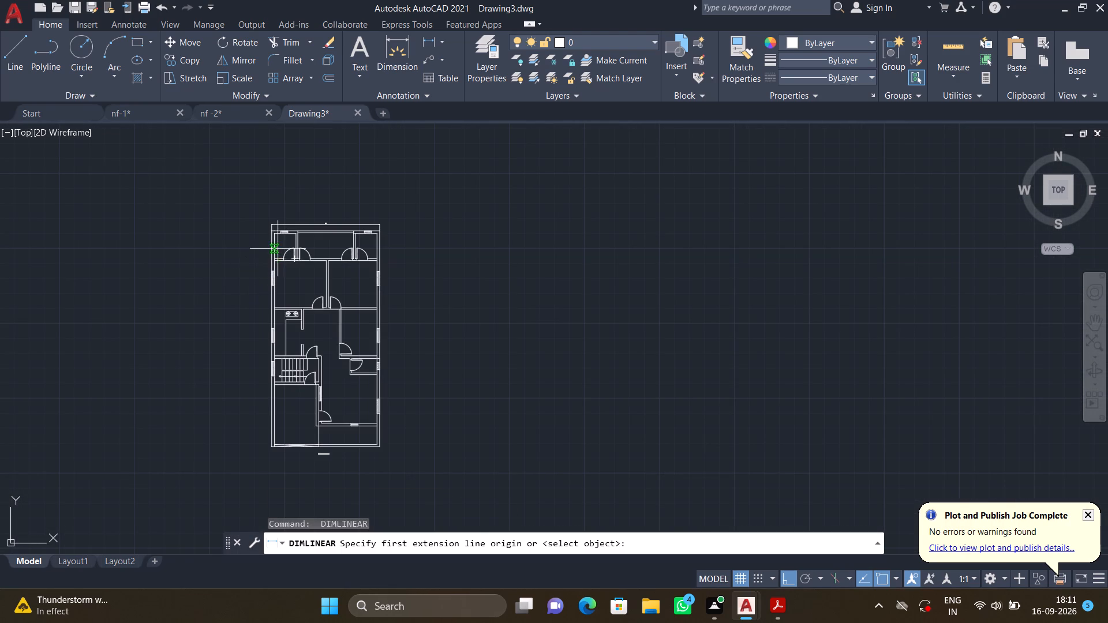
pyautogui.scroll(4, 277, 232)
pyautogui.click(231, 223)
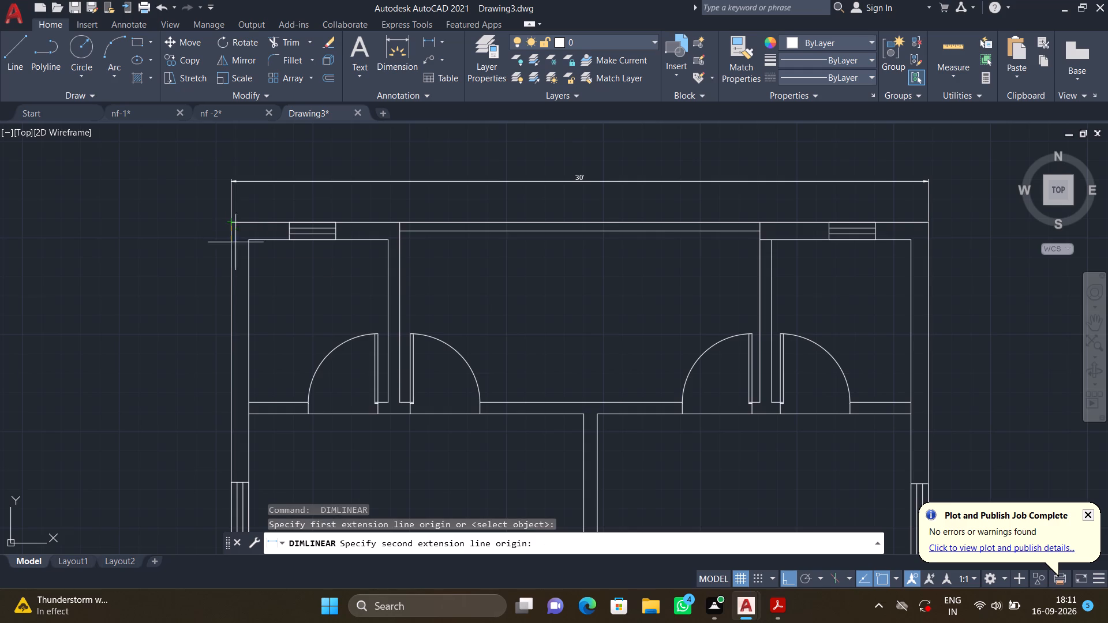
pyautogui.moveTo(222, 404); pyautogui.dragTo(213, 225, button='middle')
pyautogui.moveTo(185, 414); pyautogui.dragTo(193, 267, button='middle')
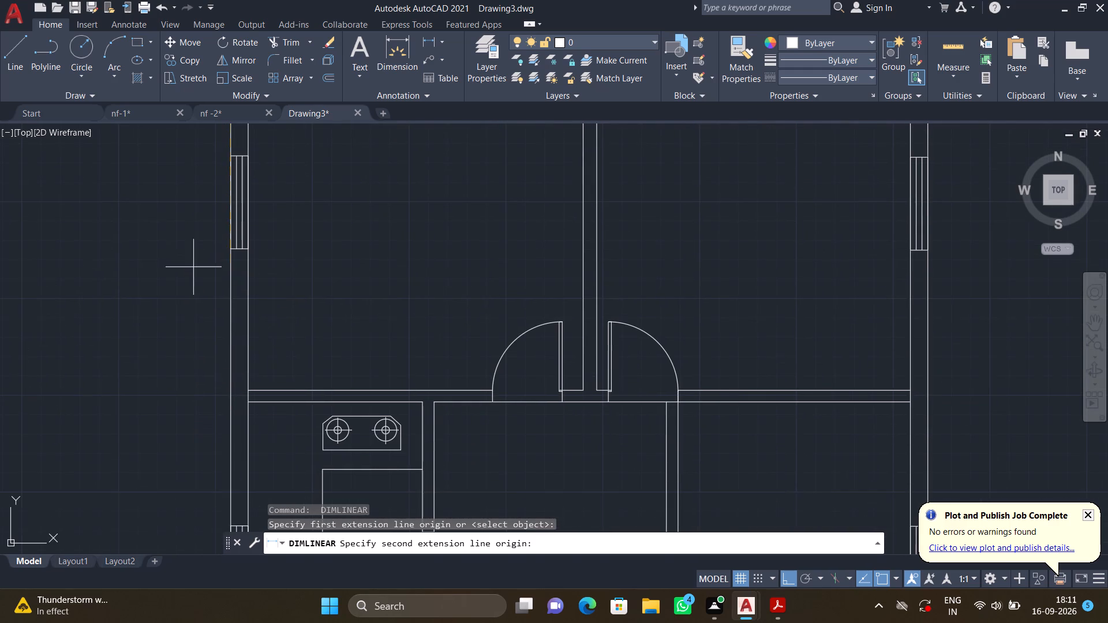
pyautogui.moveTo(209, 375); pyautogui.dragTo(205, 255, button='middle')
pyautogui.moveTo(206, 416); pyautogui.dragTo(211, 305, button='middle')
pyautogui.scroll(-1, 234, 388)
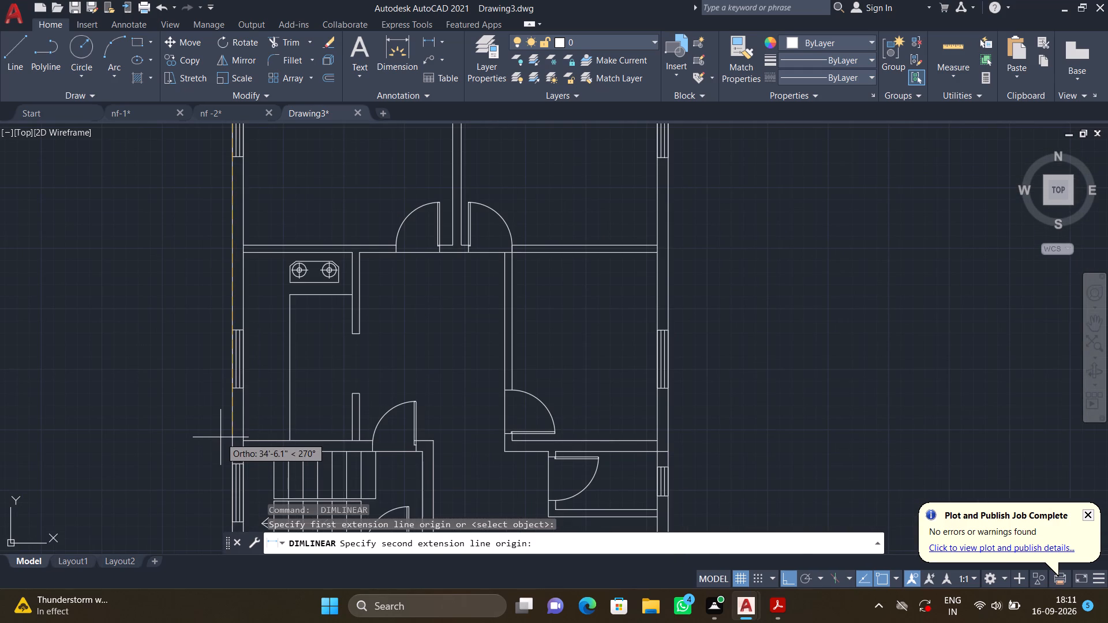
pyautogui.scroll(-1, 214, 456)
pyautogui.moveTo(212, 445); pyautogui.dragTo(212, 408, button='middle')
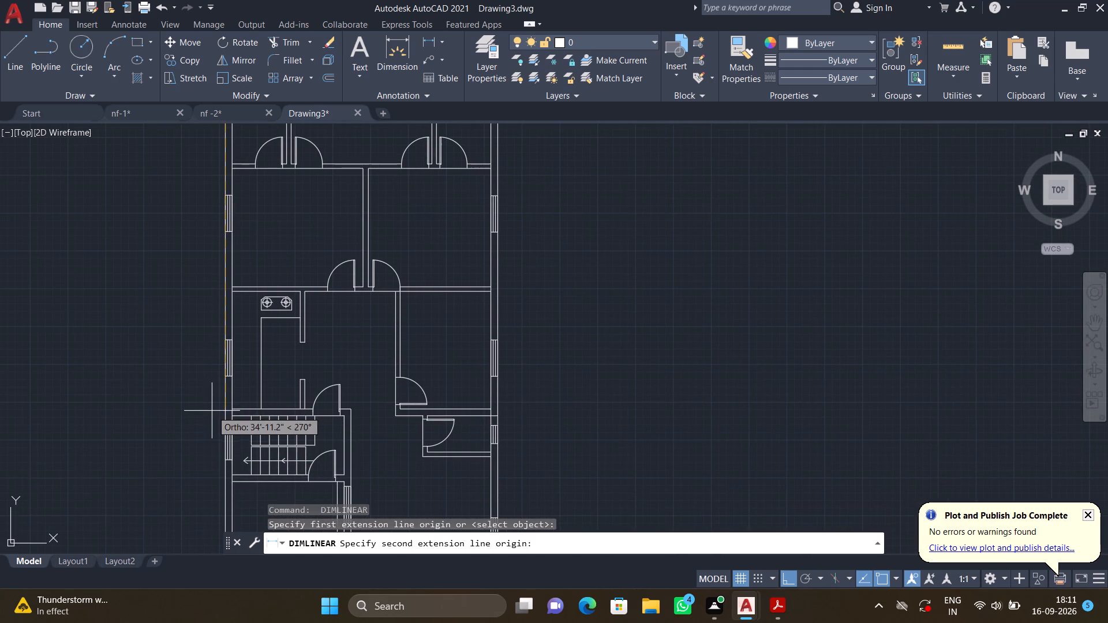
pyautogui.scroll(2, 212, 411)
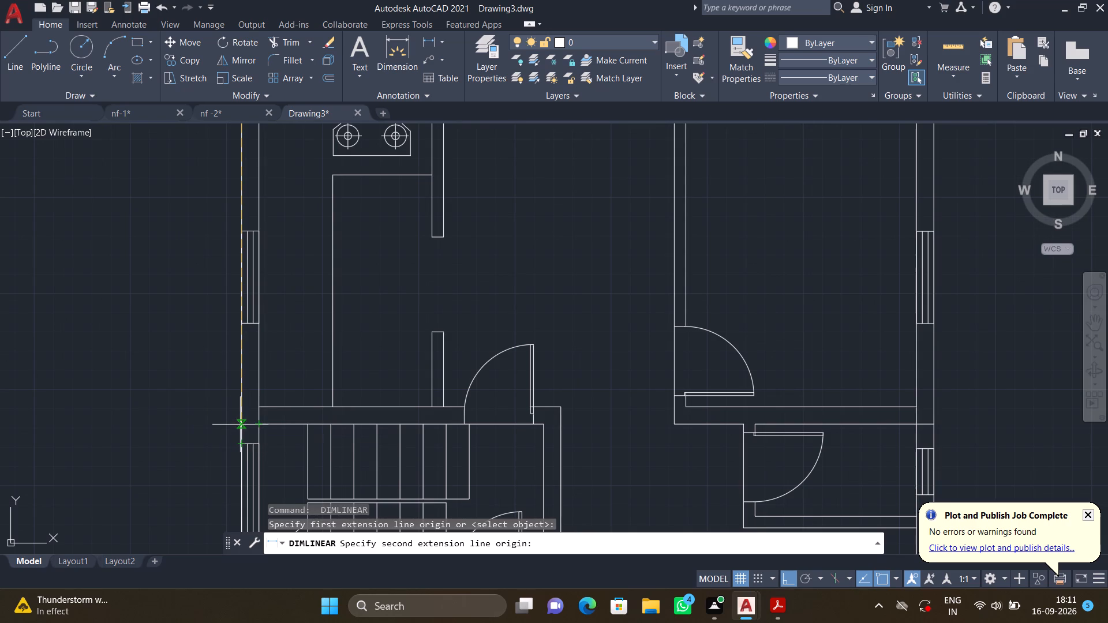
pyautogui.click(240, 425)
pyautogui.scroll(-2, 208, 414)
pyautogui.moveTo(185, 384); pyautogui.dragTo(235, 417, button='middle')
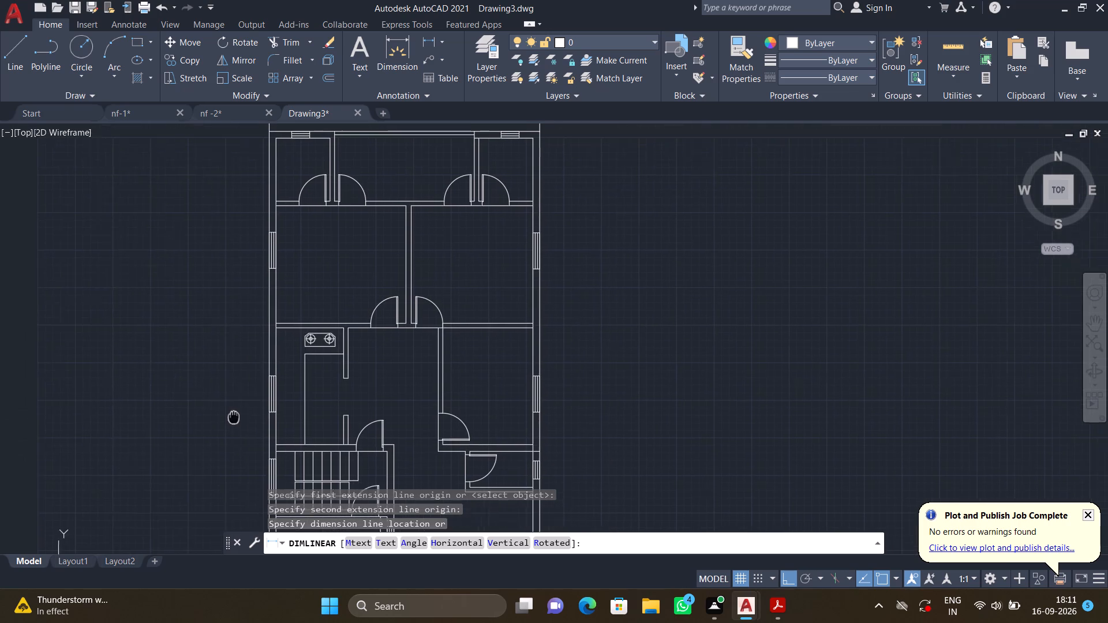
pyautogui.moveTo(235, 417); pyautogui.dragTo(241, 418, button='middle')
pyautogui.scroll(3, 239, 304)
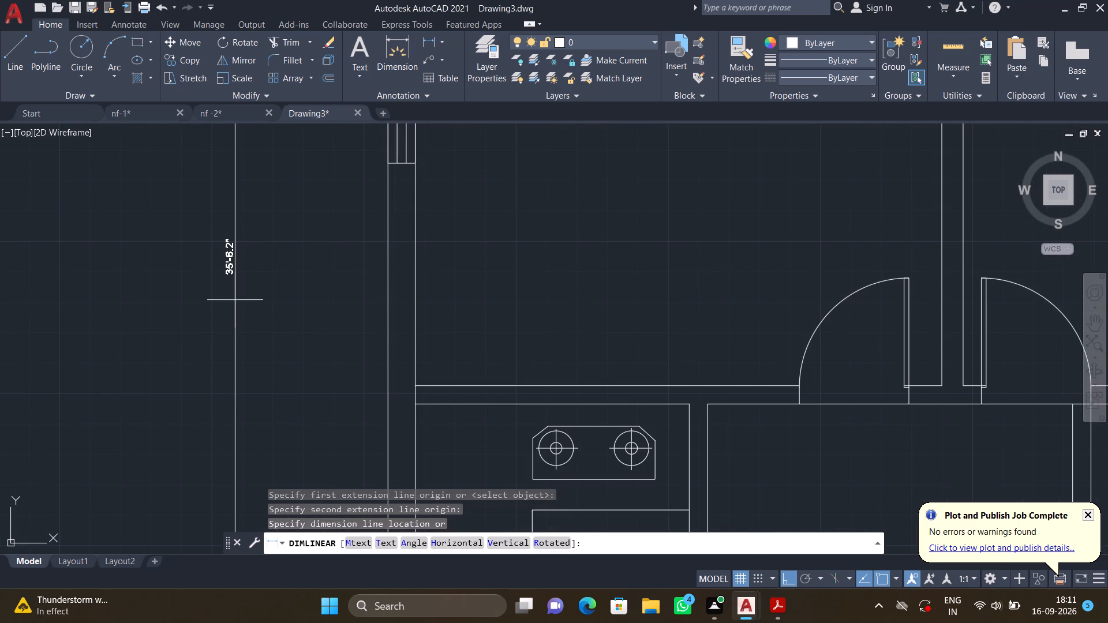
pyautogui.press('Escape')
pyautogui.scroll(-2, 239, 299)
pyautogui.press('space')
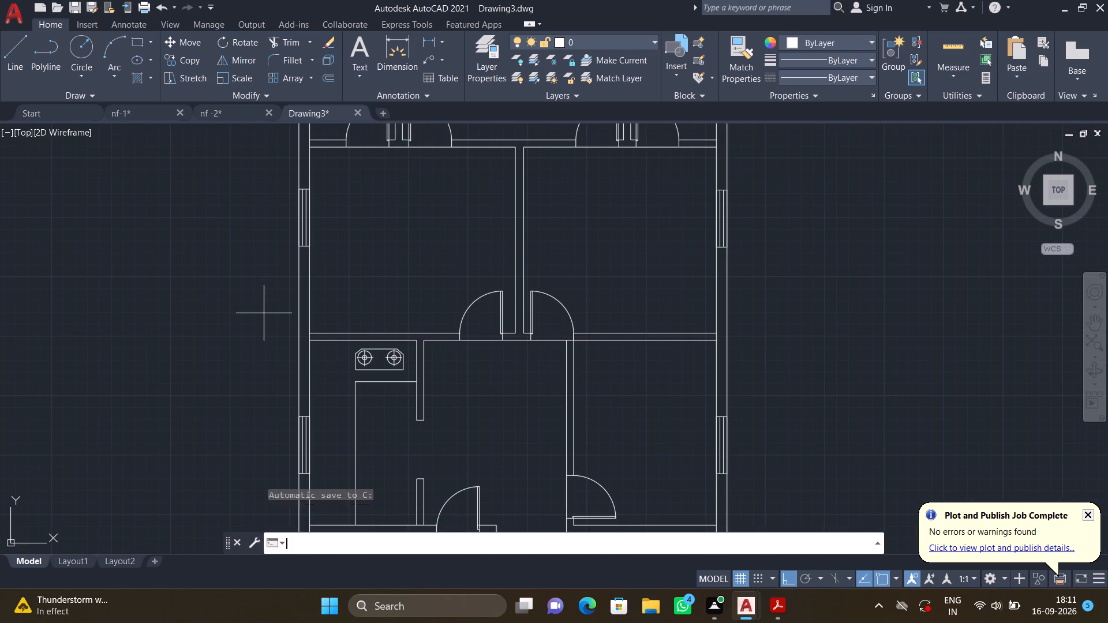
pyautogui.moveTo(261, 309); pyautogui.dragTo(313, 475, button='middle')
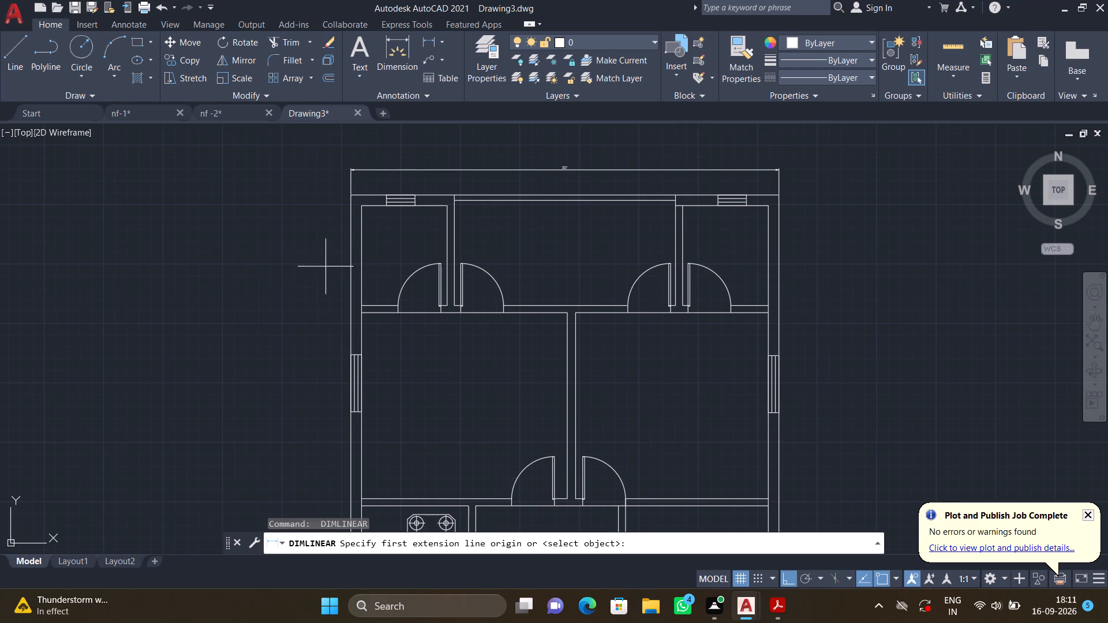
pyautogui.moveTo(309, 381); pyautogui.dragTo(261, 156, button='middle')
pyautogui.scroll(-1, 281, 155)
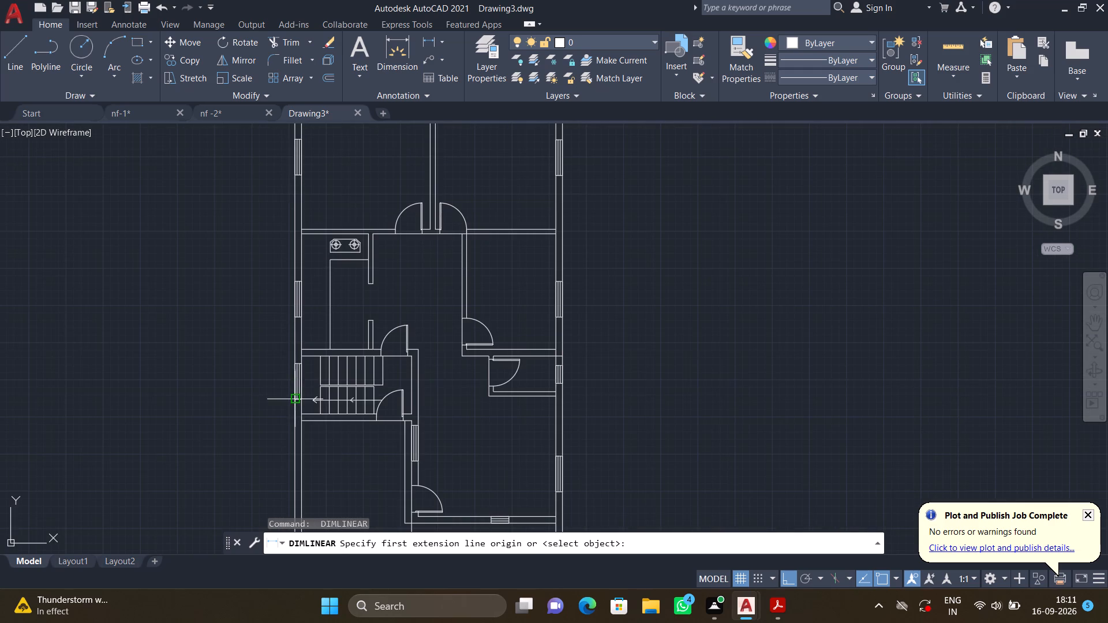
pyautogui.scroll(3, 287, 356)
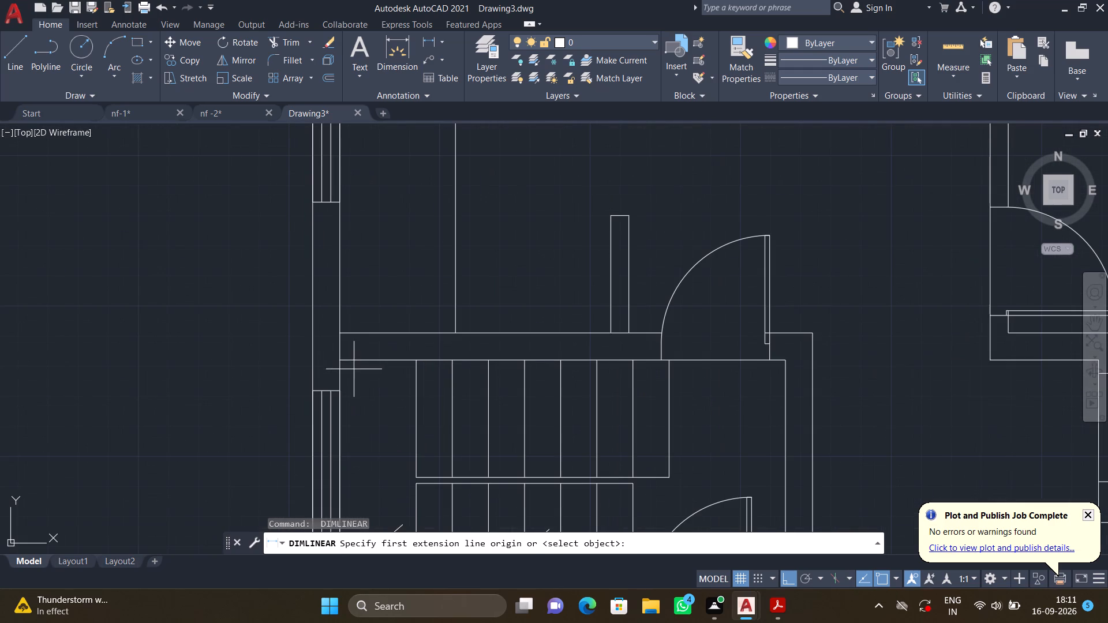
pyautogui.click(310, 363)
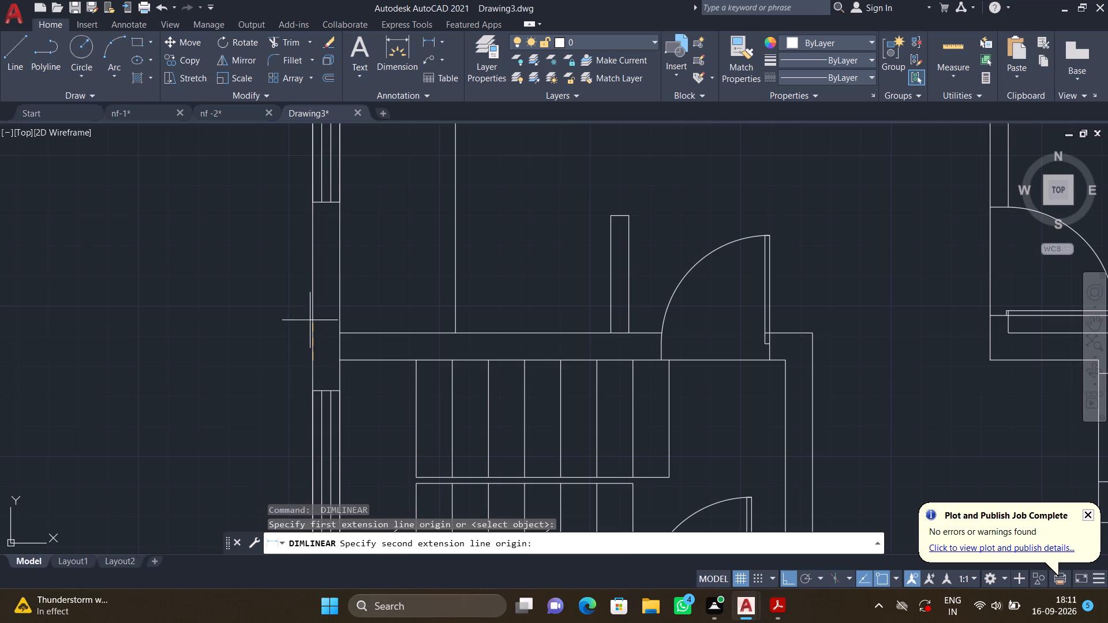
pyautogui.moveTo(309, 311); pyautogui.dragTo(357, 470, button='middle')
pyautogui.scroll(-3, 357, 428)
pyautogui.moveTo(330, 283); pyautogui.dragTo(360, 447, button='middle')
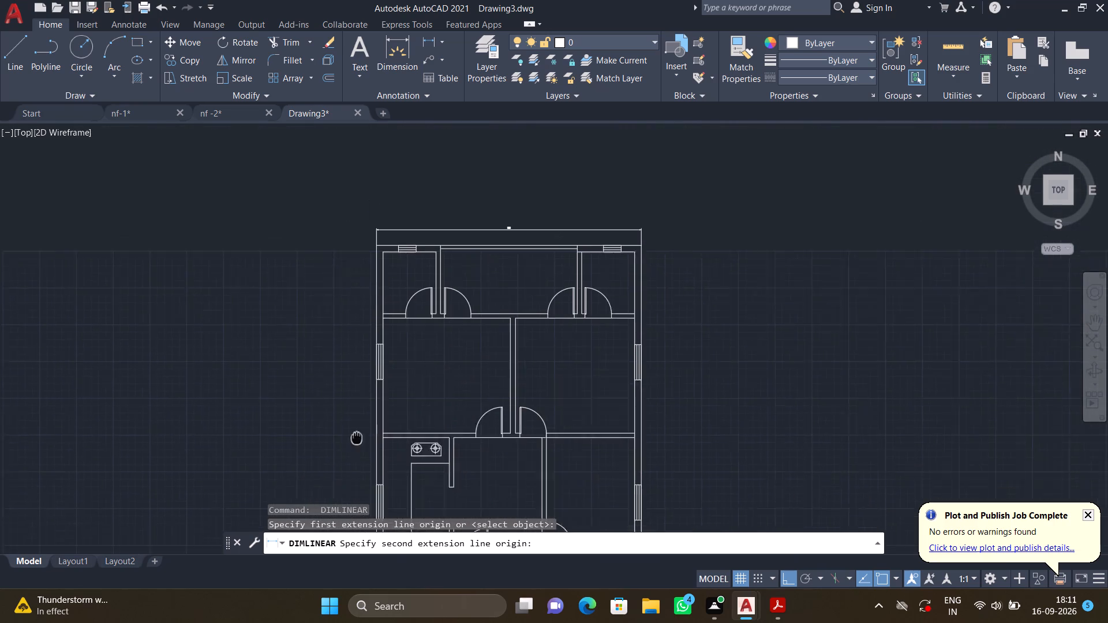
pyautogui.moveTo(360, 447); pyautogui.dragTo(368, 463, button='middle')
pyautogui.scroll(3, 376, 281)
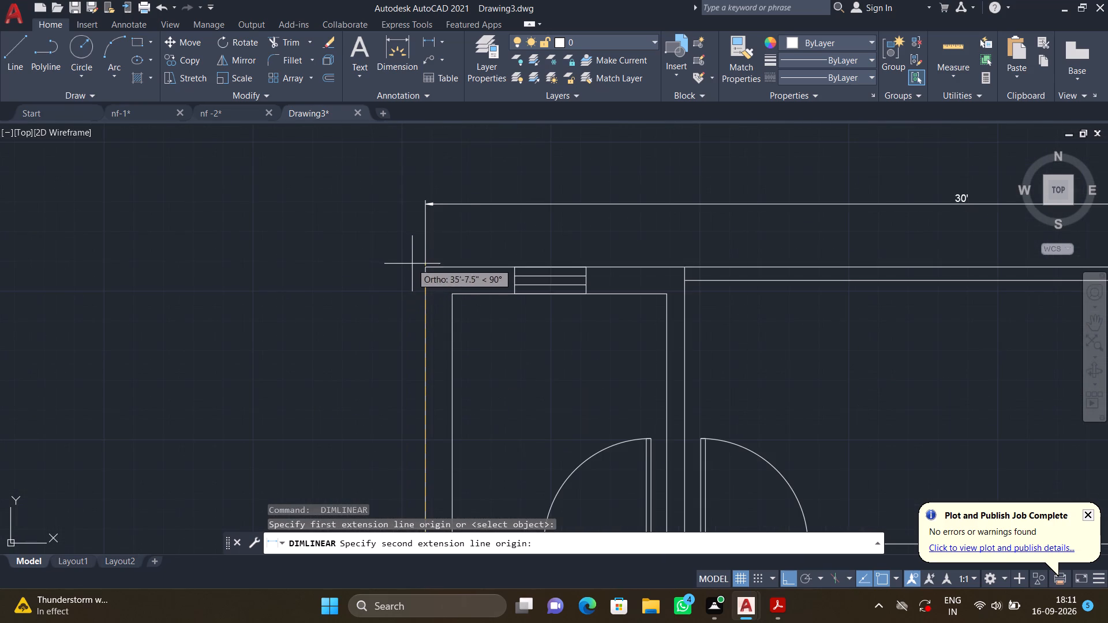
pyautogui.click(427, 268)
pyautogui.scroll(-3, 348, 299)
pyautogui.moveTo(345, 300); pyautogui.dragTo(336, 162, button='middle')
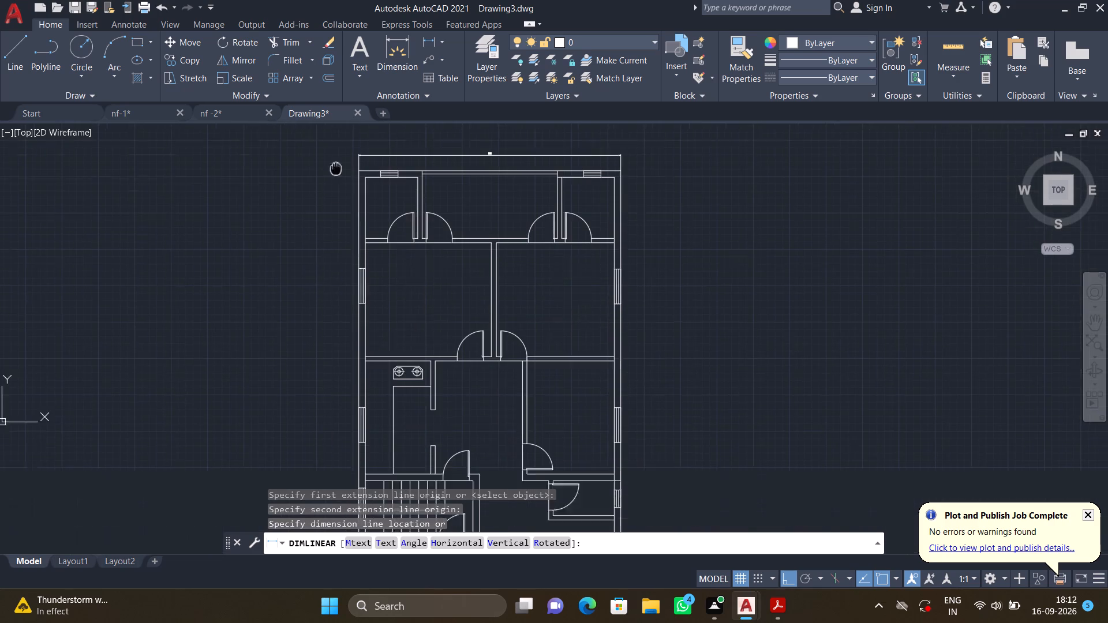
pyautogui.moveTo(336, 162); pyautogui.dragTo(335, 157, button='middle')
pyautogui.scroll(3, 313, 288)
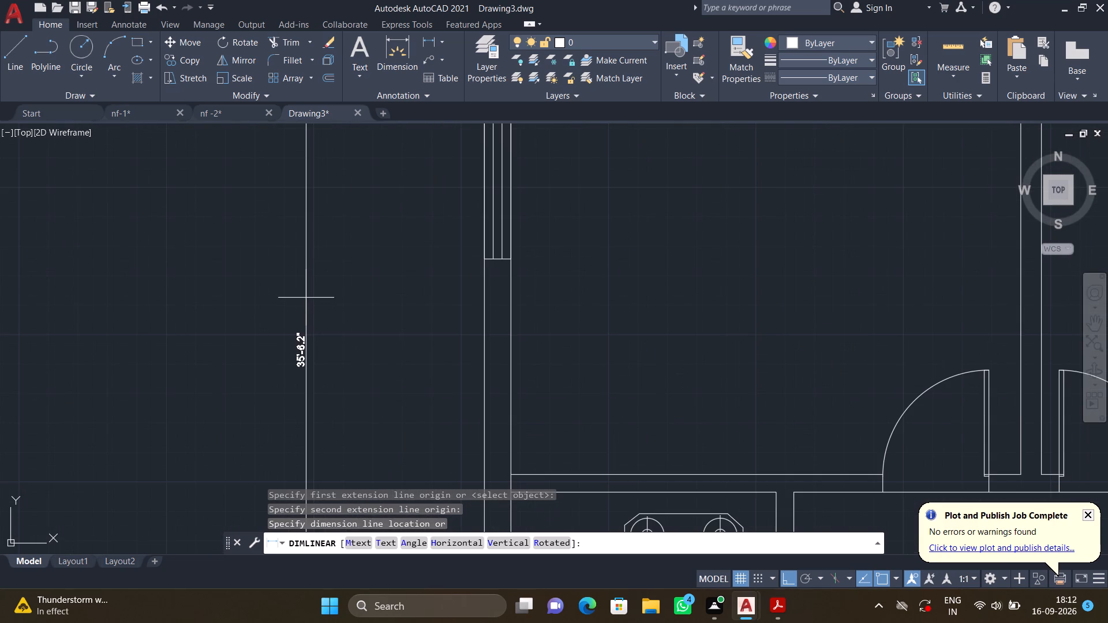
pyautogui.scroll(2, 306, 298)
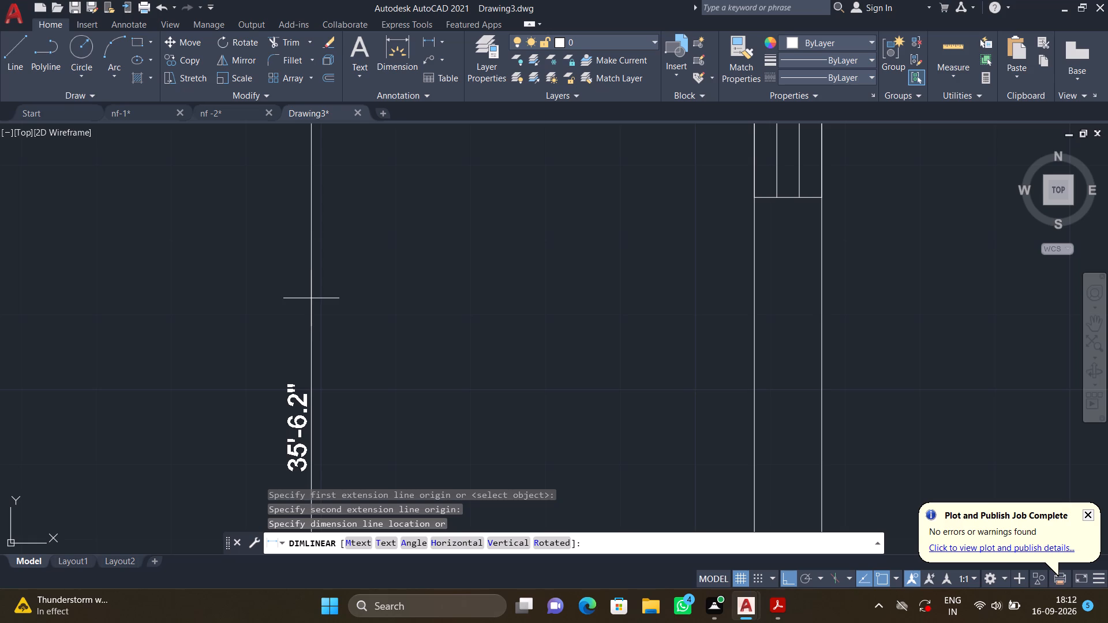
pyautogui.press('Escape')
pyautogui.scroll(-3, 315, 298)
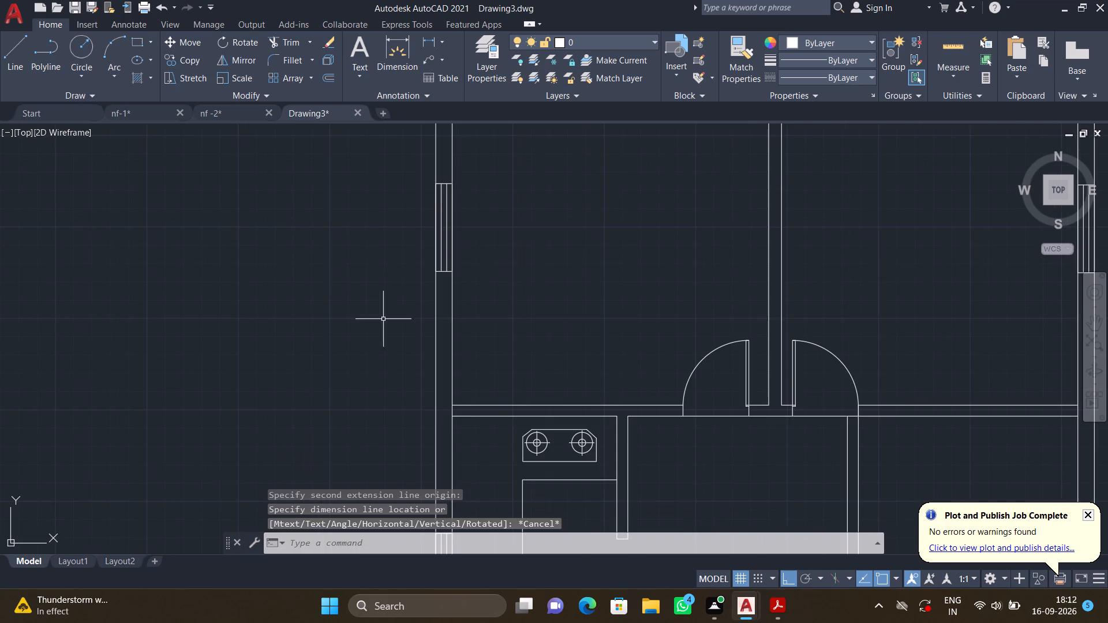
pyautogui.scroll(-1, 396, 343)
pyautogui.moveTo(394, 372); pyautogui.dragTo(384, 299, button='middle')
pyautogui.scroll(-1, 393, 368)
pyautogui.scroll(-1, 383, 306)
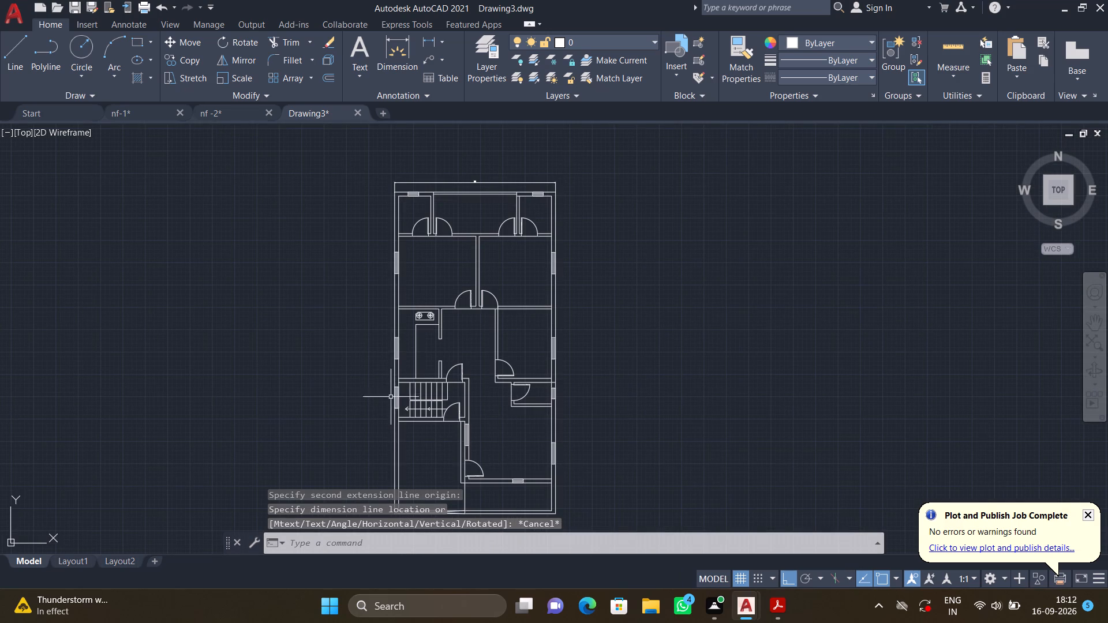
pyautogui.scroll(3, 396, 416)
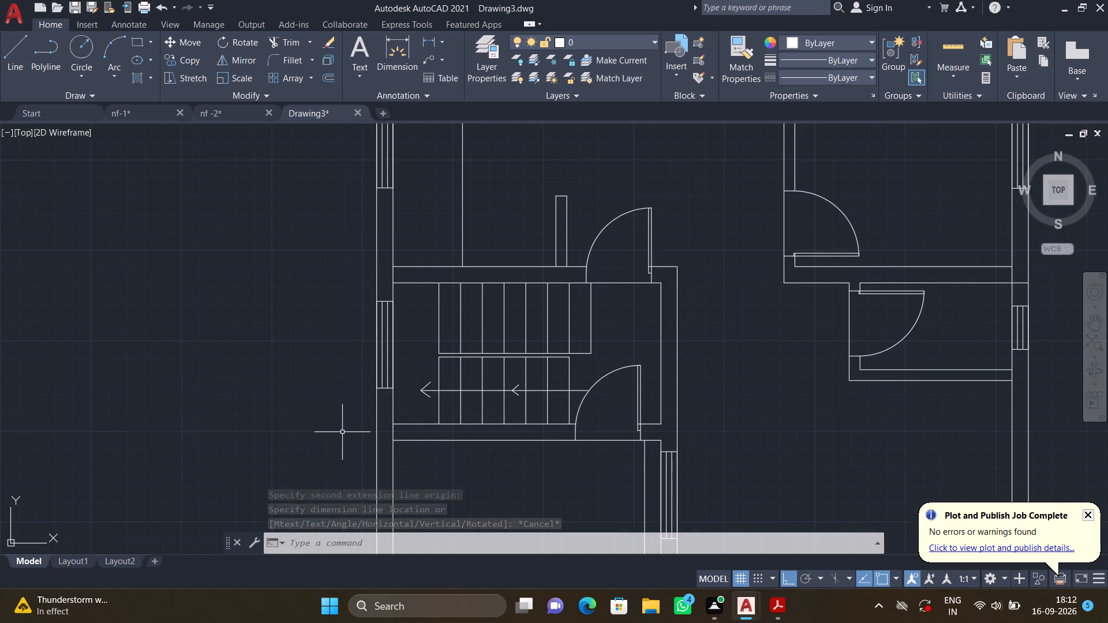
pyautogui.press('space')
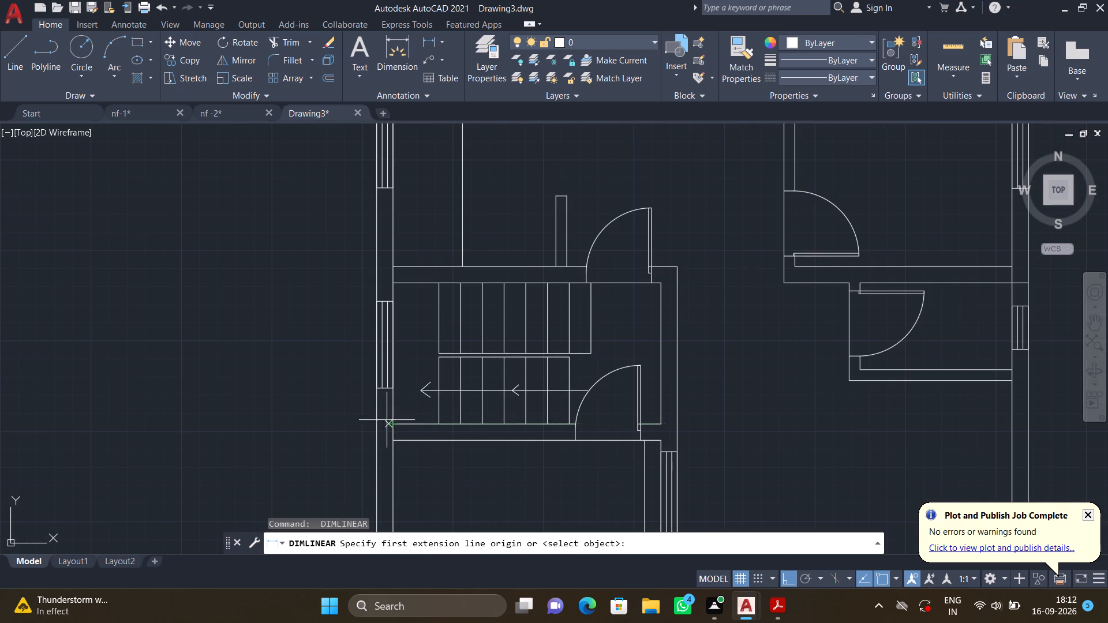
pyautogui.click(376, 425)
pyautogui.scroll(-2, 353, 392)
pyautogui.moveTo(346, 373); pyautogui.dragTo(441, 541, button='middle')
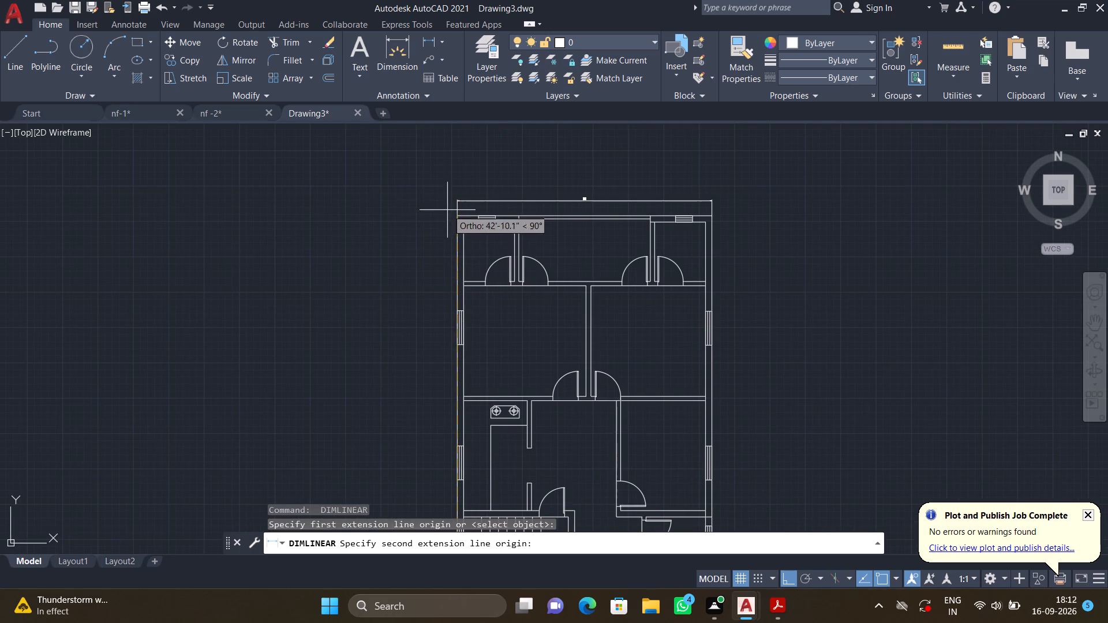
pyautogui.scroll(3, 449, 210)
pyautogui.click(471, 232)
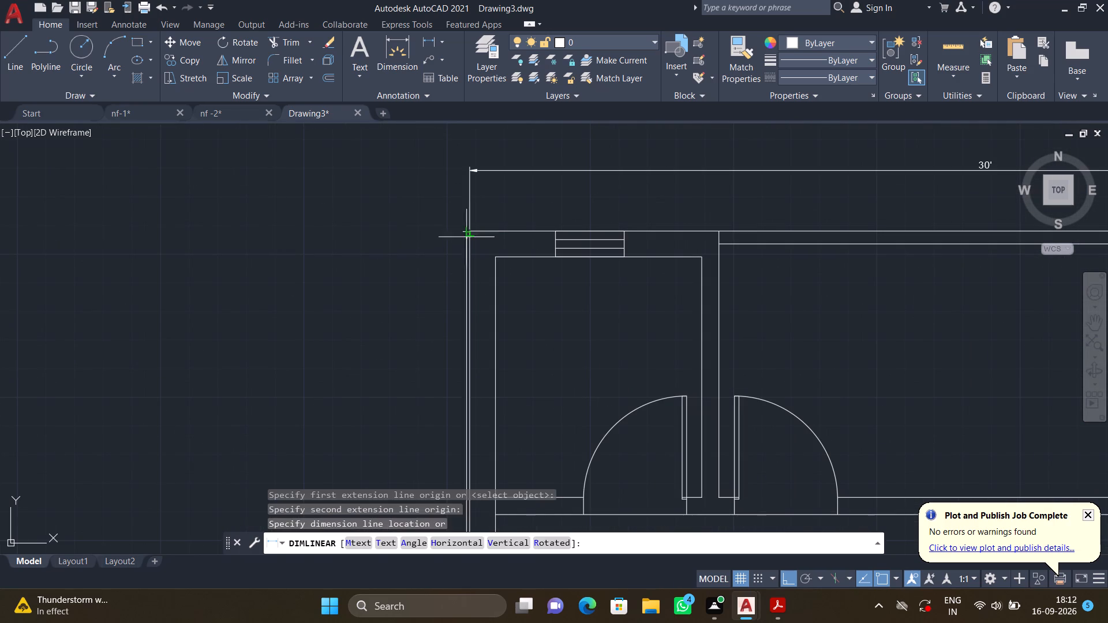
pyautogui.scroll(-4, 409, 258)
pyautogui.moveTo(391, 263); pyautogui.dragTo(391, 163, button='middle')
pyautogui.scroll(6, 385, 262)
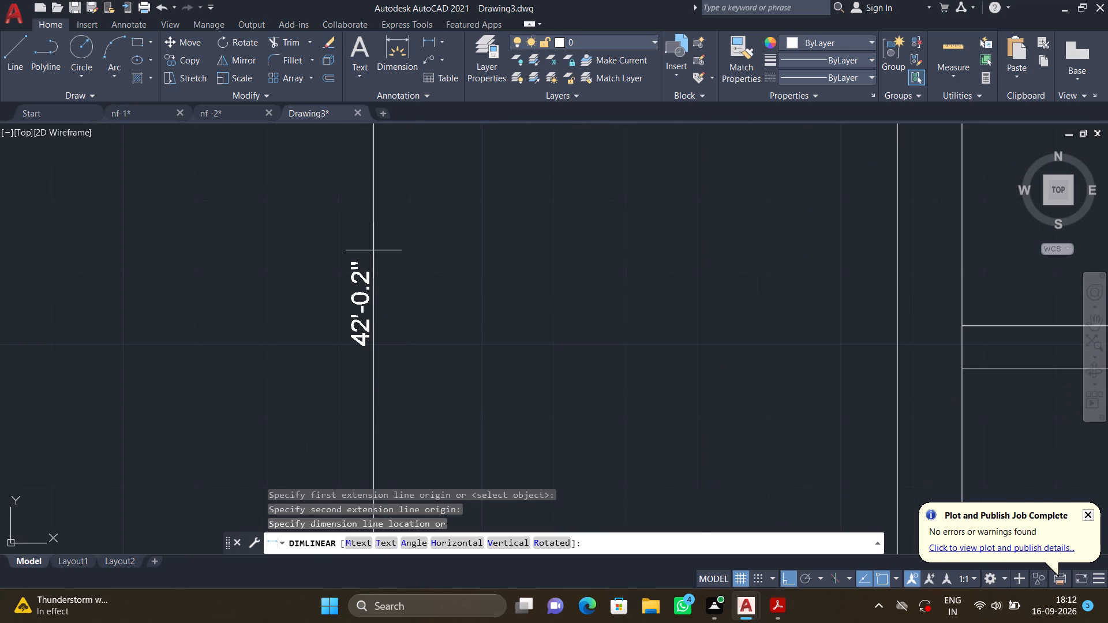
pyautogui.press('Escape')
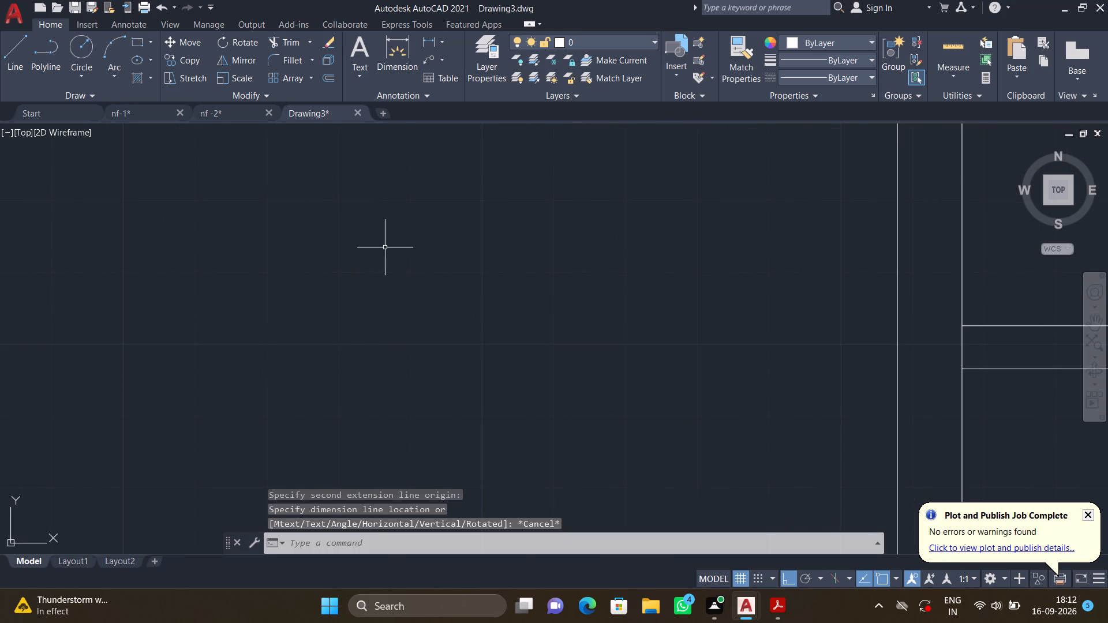
# Add a vertical linear dimension from the stair area's upper-left inner corner to the top wall's outer edge, placed outside the left wall.
pyautogui.scroll(-5, 388, 247)
pyautogui.scroll(-1, 451, 279)
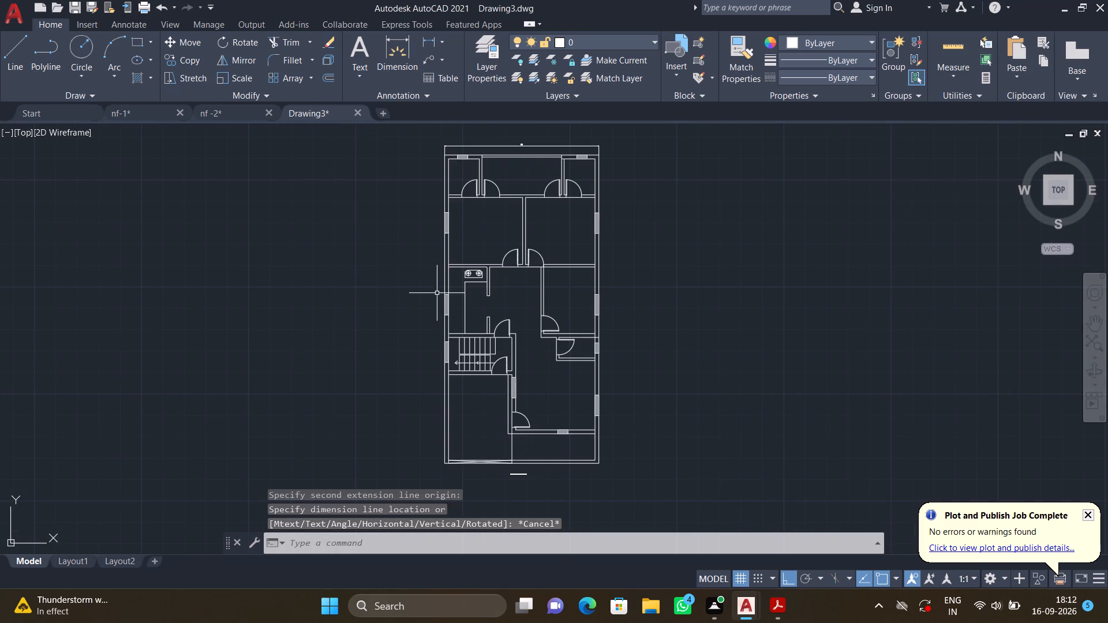
pyautogui.moveTo(418, 306); pyautogui.dragTo(405, 363, button='middle')
pyautogui.scroll(2, 433, 386)
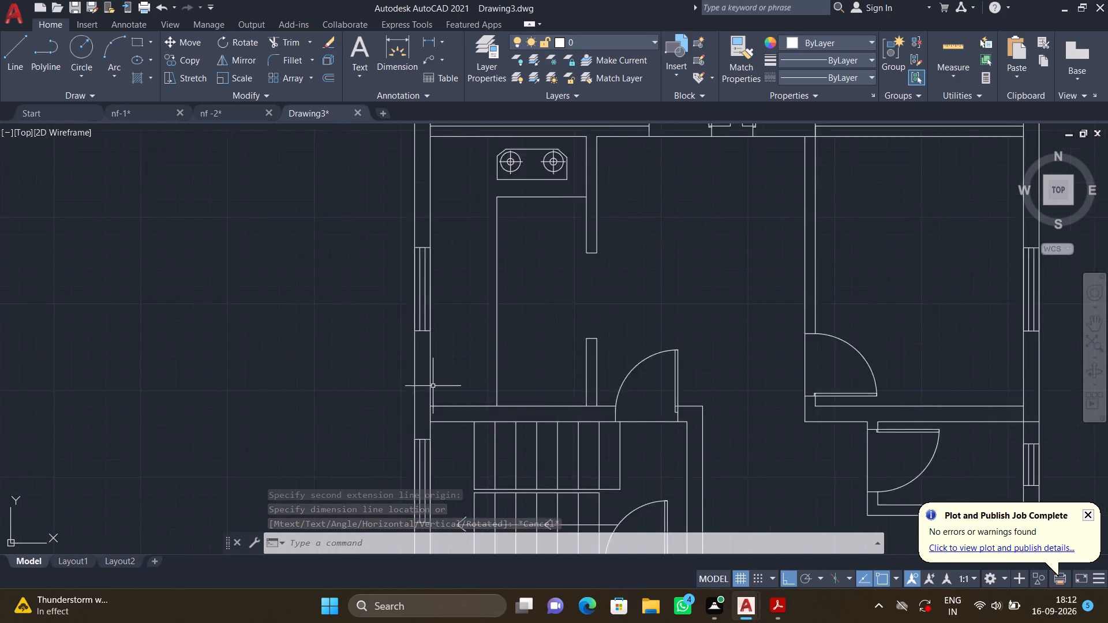
pyautogui.scroll(2, 433, 386)
pyautogui.press('space')
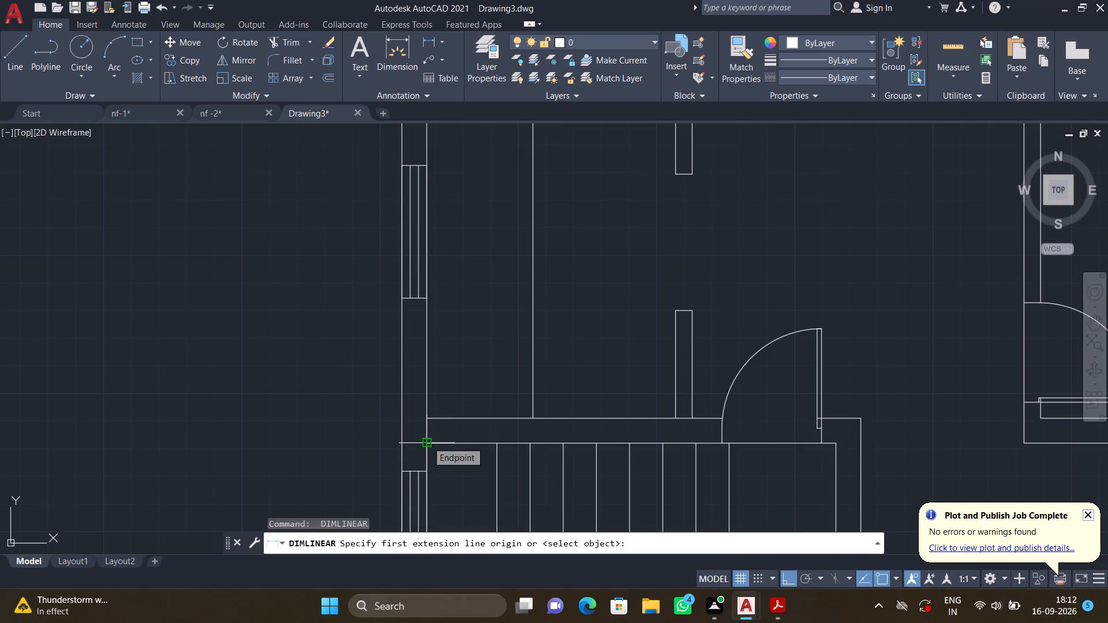
pyautogui.click(427, 441)
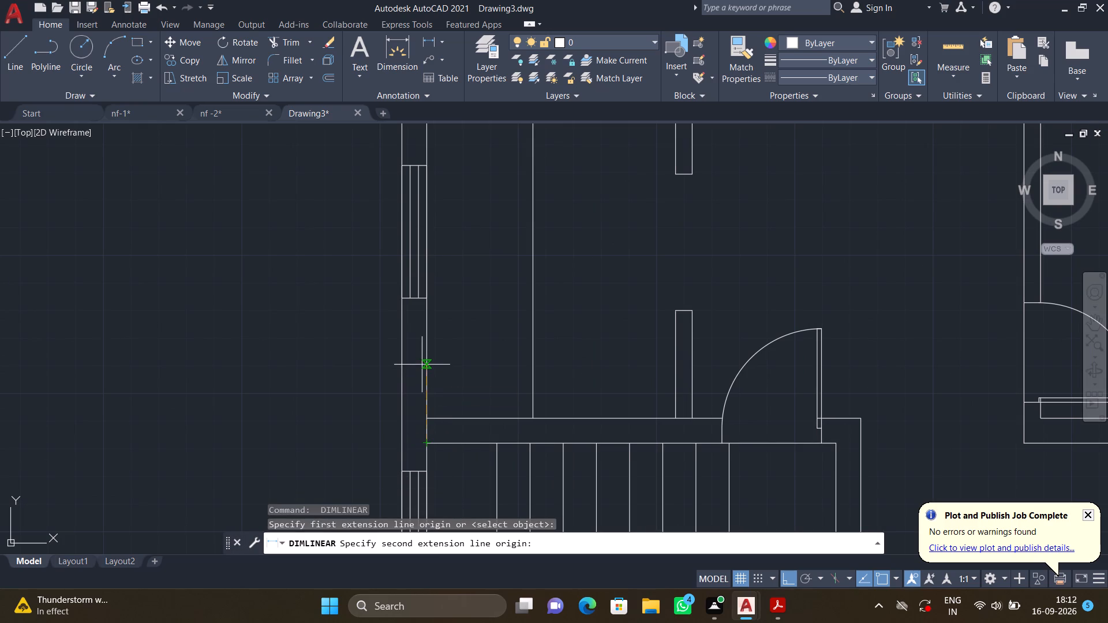
pyautogui.moveTo(422, 365); pyautogui.dragTo(437, 502, button='middle')
pyautogui.scroll(-3, 440, 472)
pyautogui.moveTo(409, 282); pyautogui.dragTo(423, 421, button='middle')
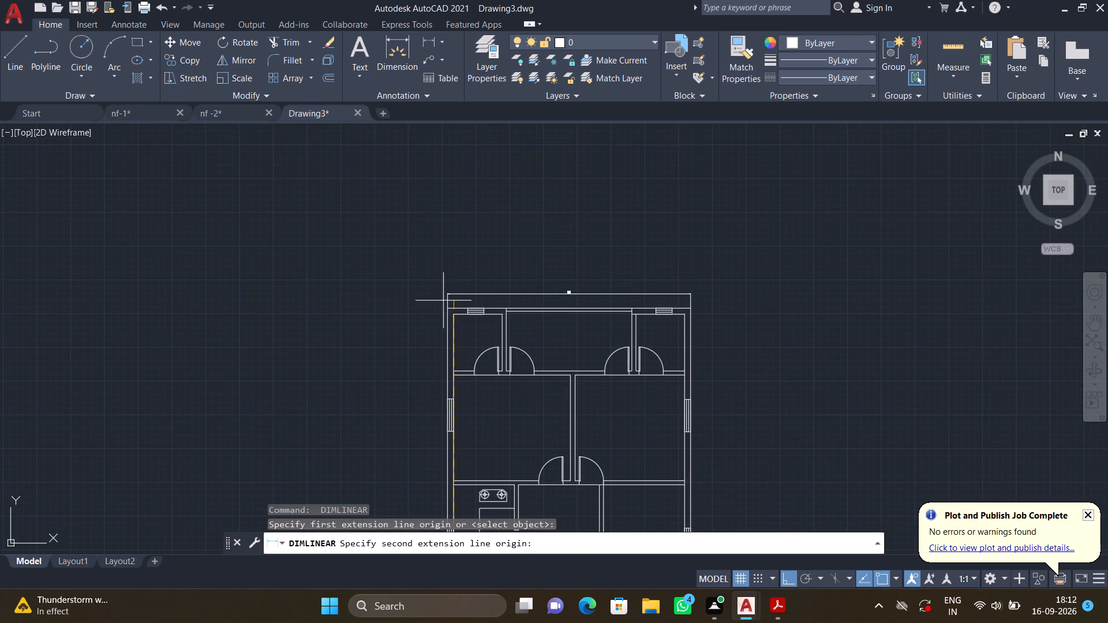
pyautogui.scroll(3, 446, 301)
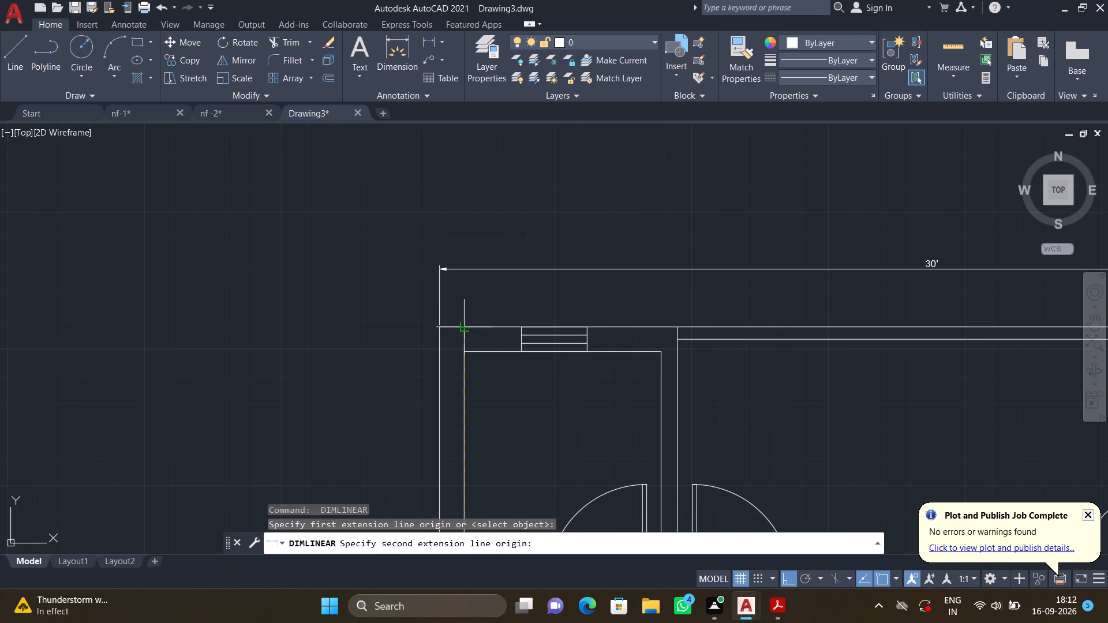
pyautogui.click(463, 322)
pyautogui.scroll(-3, 402, 331)
pyautogui.moveTo(395, 330); pyautogui.dragTo(363, 192, button='middle')
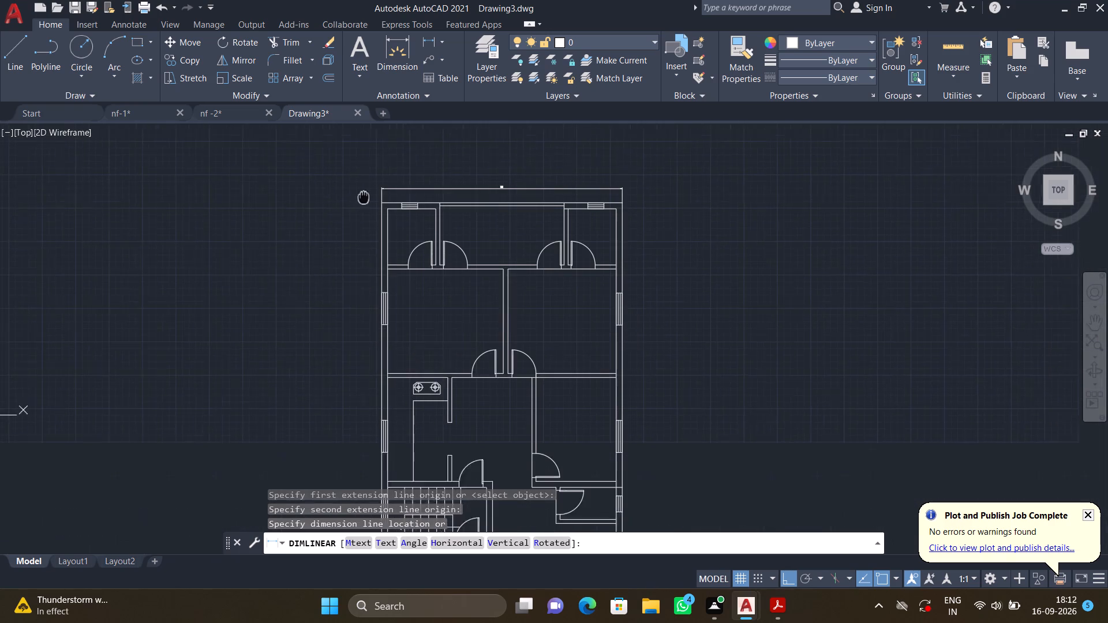
pyautogui.moveTo(363, 192); pyautogui.dragTo(362, 189, button='middle')
pyautogui.scroll(3, 358, 328)
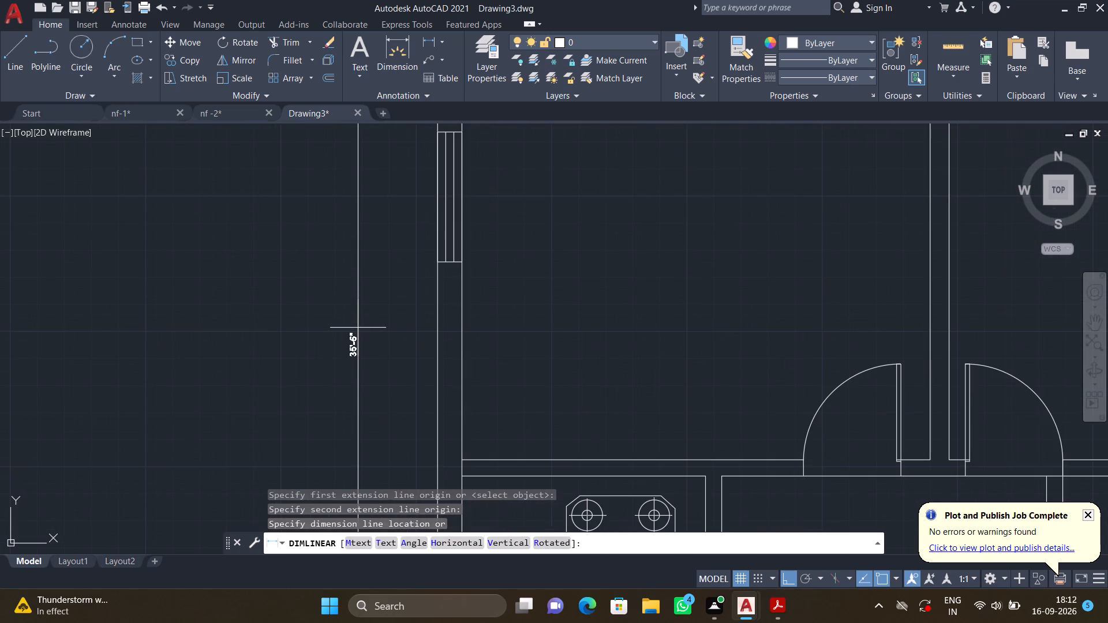
pyautogui.scroll(3, 358, 328)
pyautogui.click(368, 336)
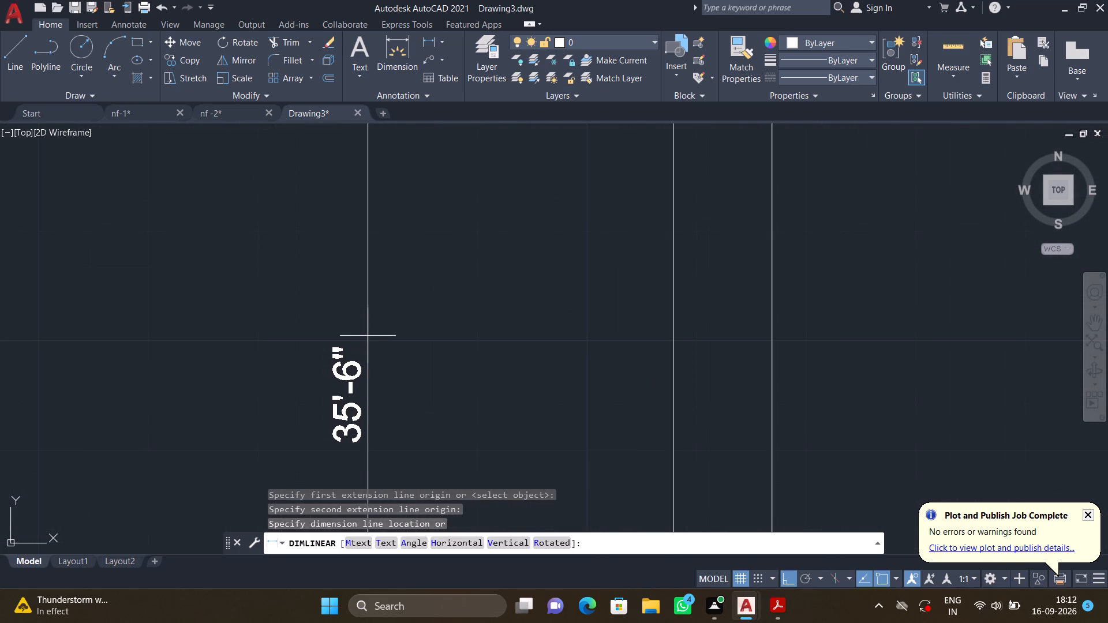
# Add a vertical linear dimension for the plan's overall length between its right outer corners, placed outside the right wall.
pyautogui.scroll(-8, 400, 333)
pyautogui.moveTo(405, 376); pyautogui.dragTo(379, 288, button='middle')
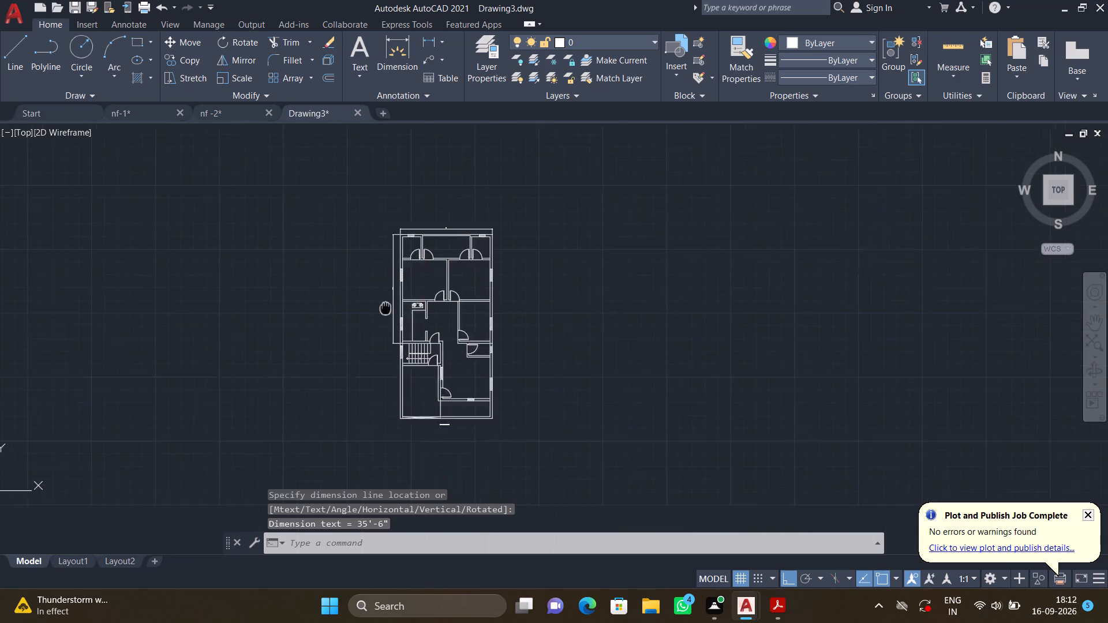
pyautogui.moveTo(379, 288); pyautogui.dragTo(372, 264, button='middle')
pyautogui.scroll(4, 366, 283)
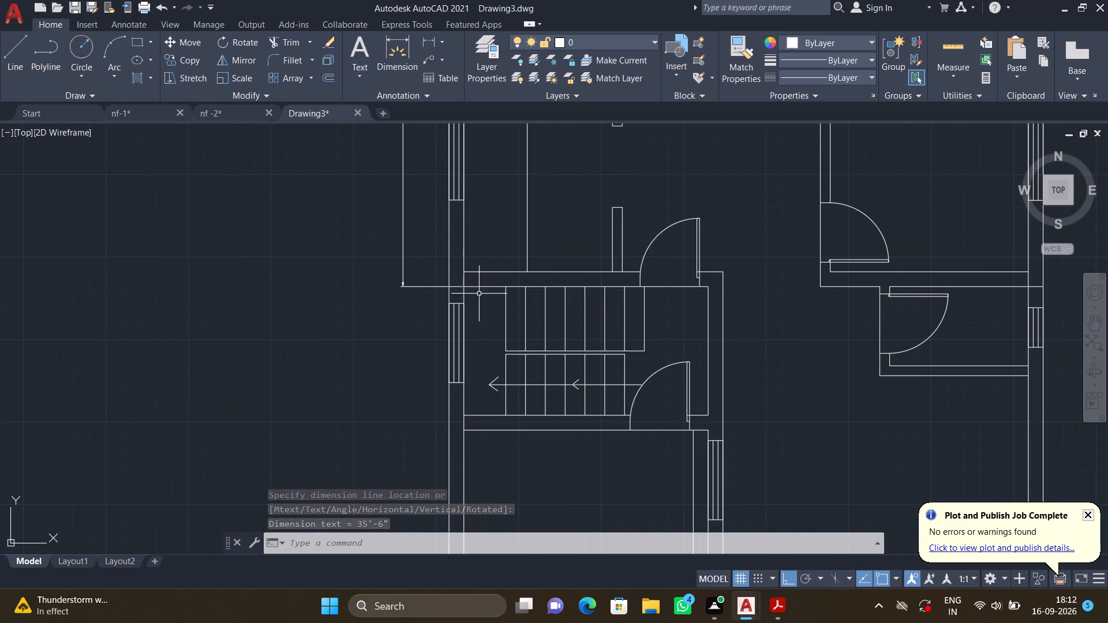
pyautogui.scroll(-2, 438, 328)
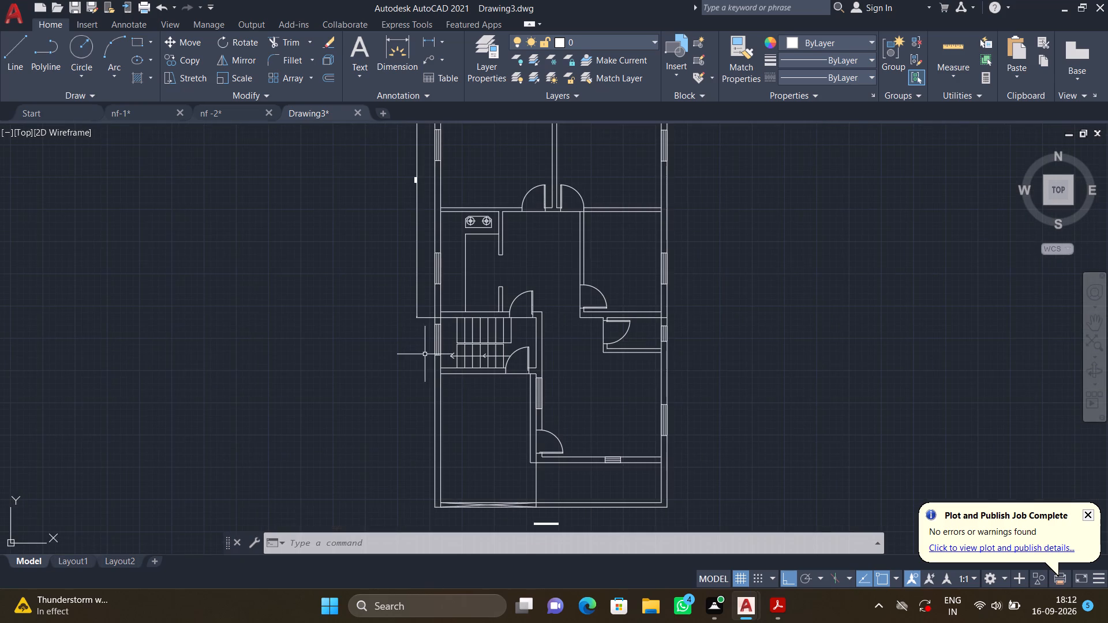
pyautogui.scroll(-1, 426, 355)
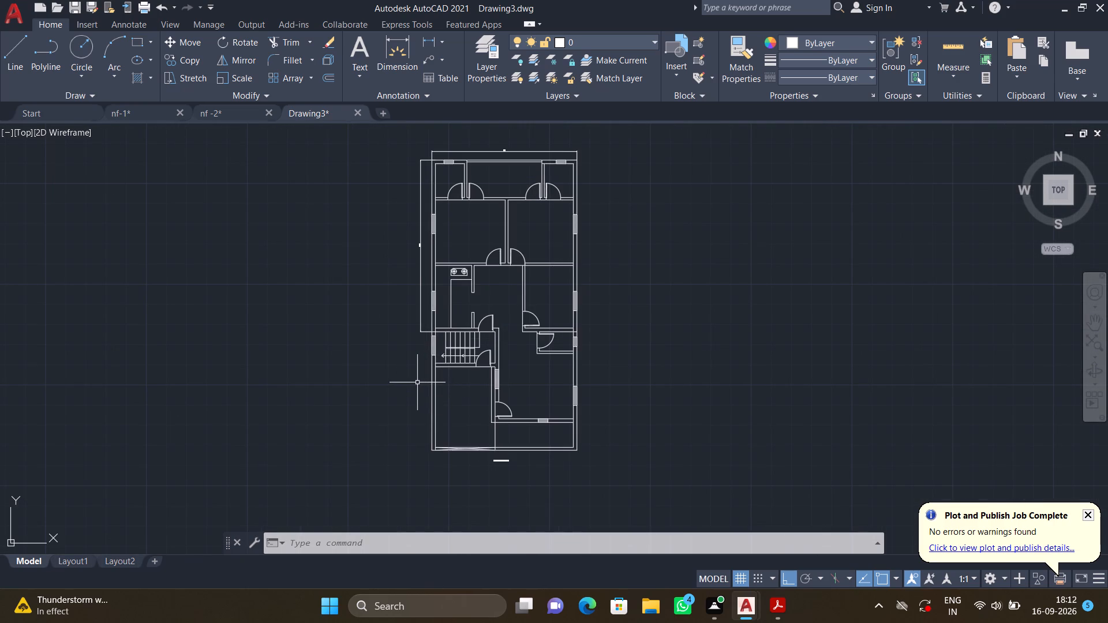
pyautogui.scroll(-1, 484, 394)
pyautogui.moveTo(428, 429); pyautogui.dragTo(336, 441, button='middle')
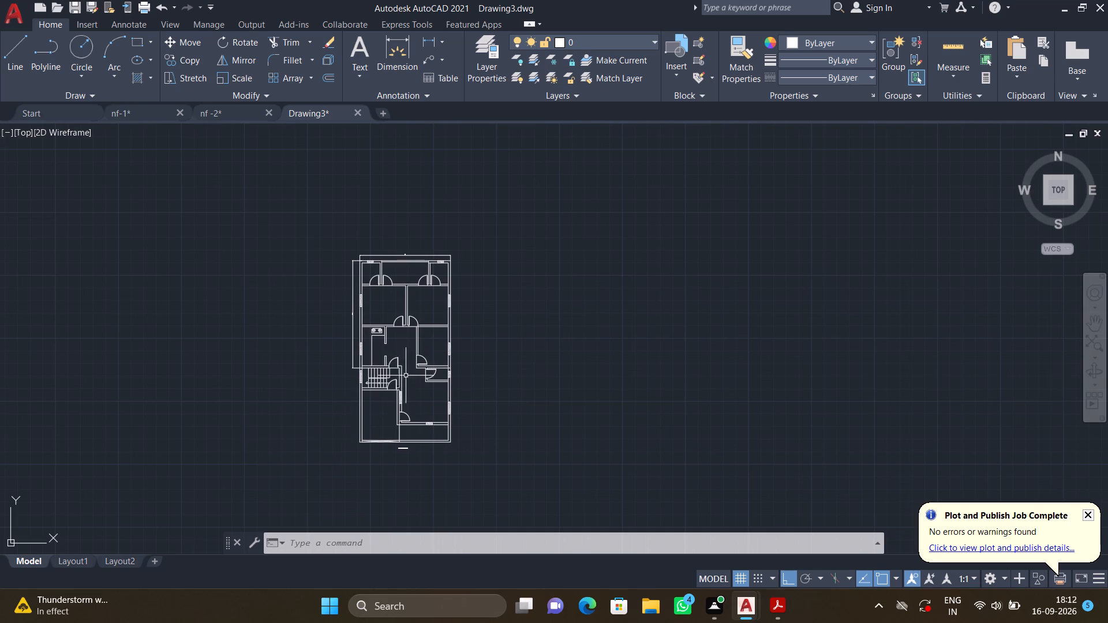
pyautogui.press('space')
pyautogui.scroll(3, 451, 267)
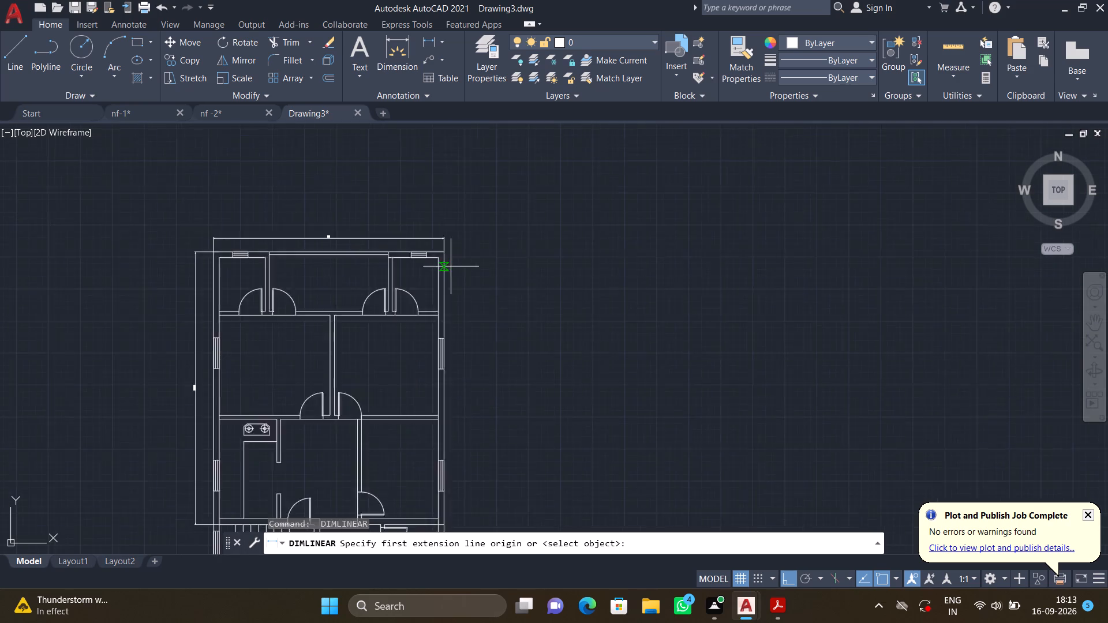
pyautogui.scroll(1, 452, 266)
pyautogui.moveTo(425, 229); pyautogui.dragTo(427, 234)
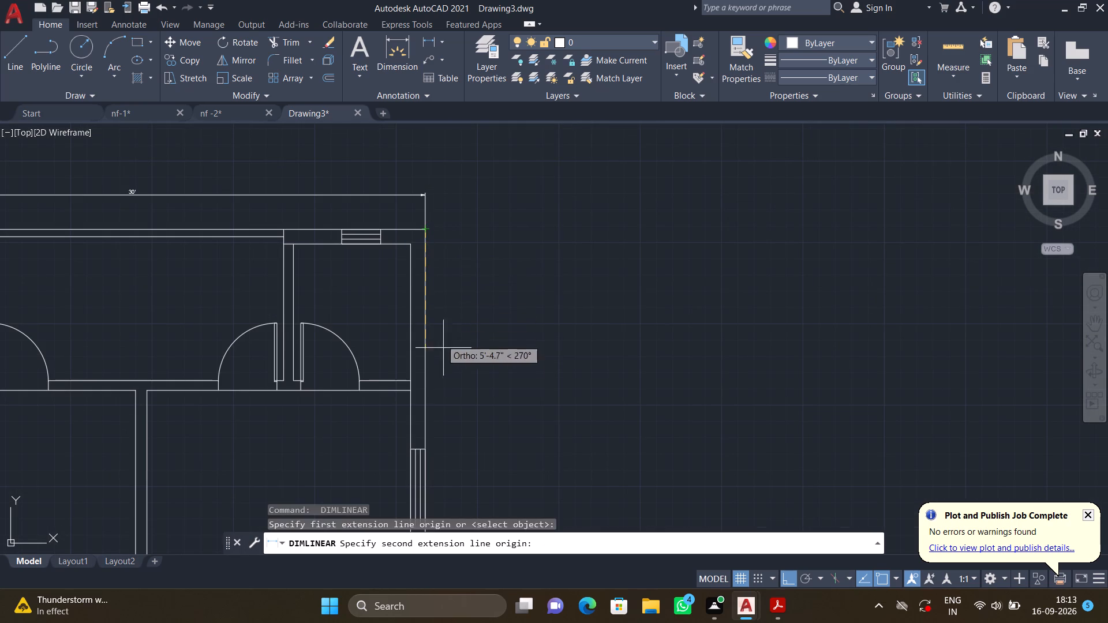
pyautogui.moveTo(447, 416); pyautogui.dragTo(398, 237, button='middle')
pyautogui.scroll(-2, 398, 246)
pyautogui.moveTo(392, 390); pyautogui.dragTo(365, 247, button='middle')
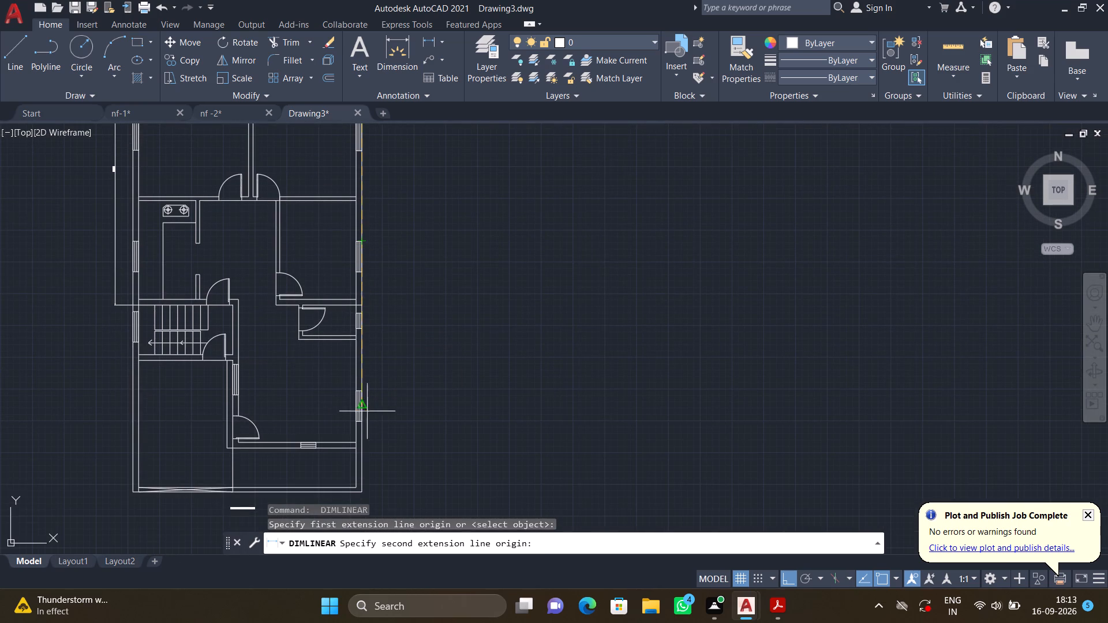
pyautogui.moveTo(361, 445); pyautogui.dragTo(361, 358, button='middle')
pyautogui.scroll(4, 357, 401)
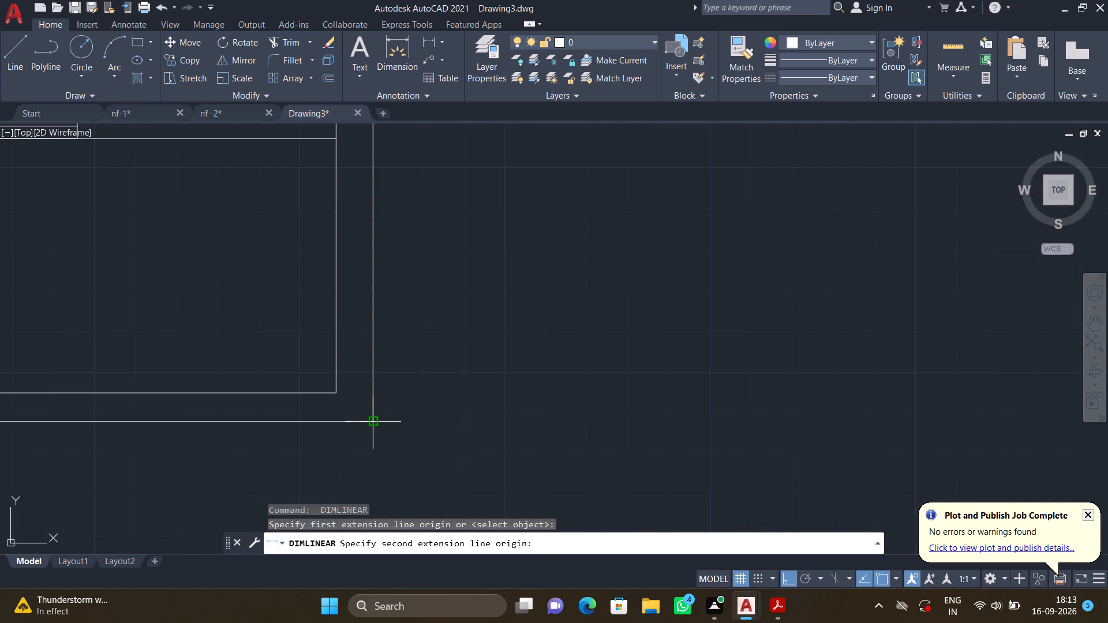
pyautogui.click(373, 418)
pyautogui.scroll(-2, 422, 391)
pyautogui.moveTo(425, 380); pyautogui.dragTo(489, 543, button='middle')
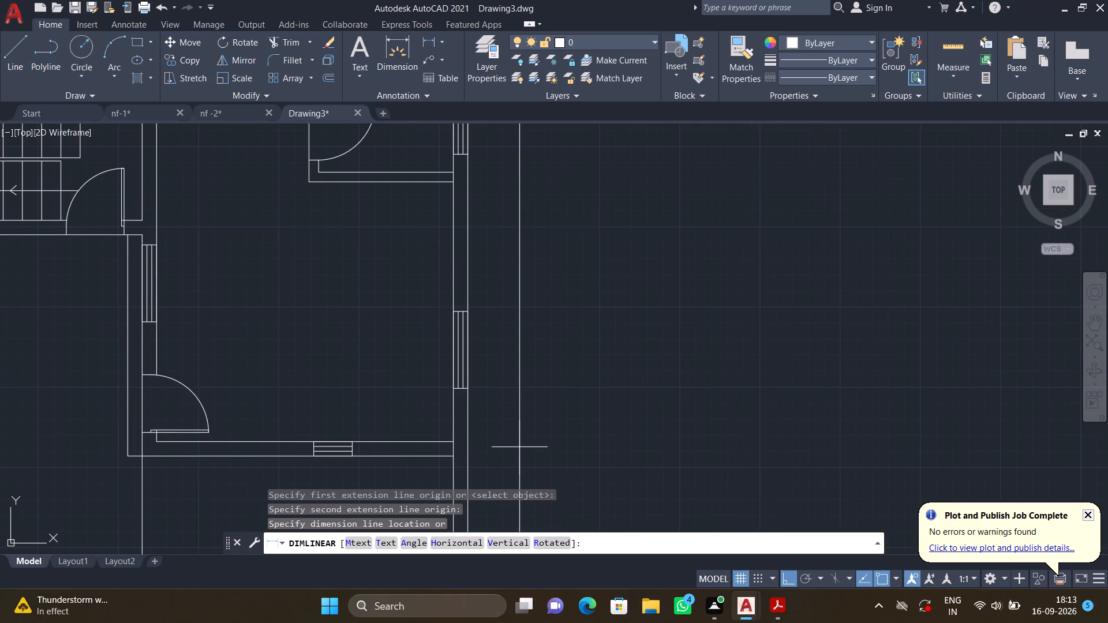
pyautogui.click(519, 447)
# Insert the Toilet - top block from House Designer.dwg in DesignCenter into the empty space left of the plan.
pyautogui.scroll(-1, 512, 356)
pyautogui.moveTo(519, 345); pyautogui.dragTo(511, 434, button='middle')
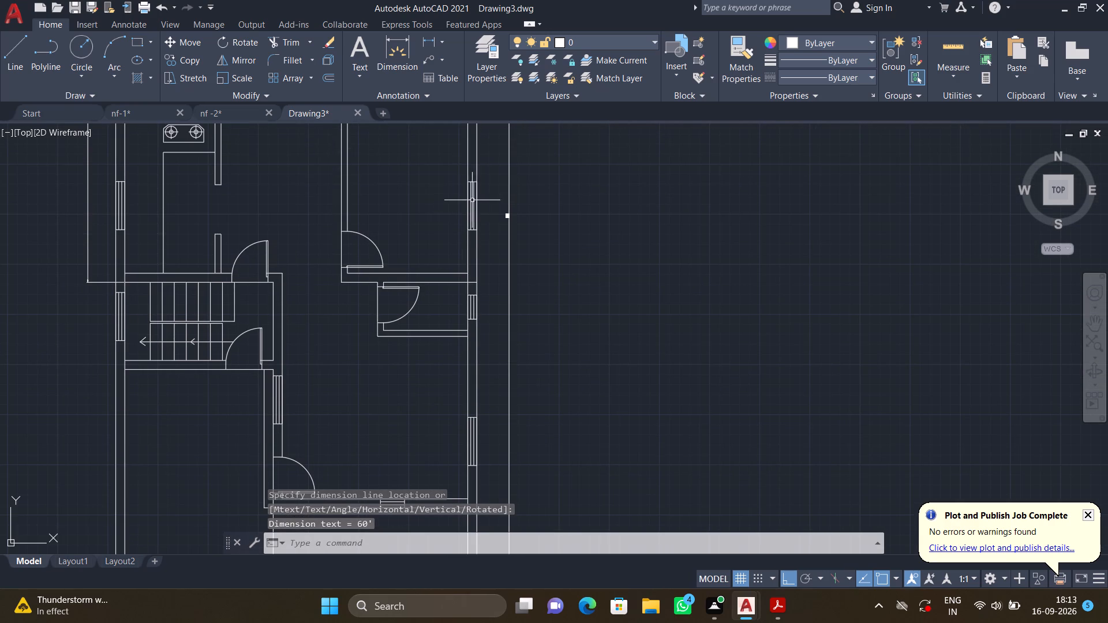
pyautogui.scroll(4, 494, 202)
pyautogui.scroll(-4, 495, 202)
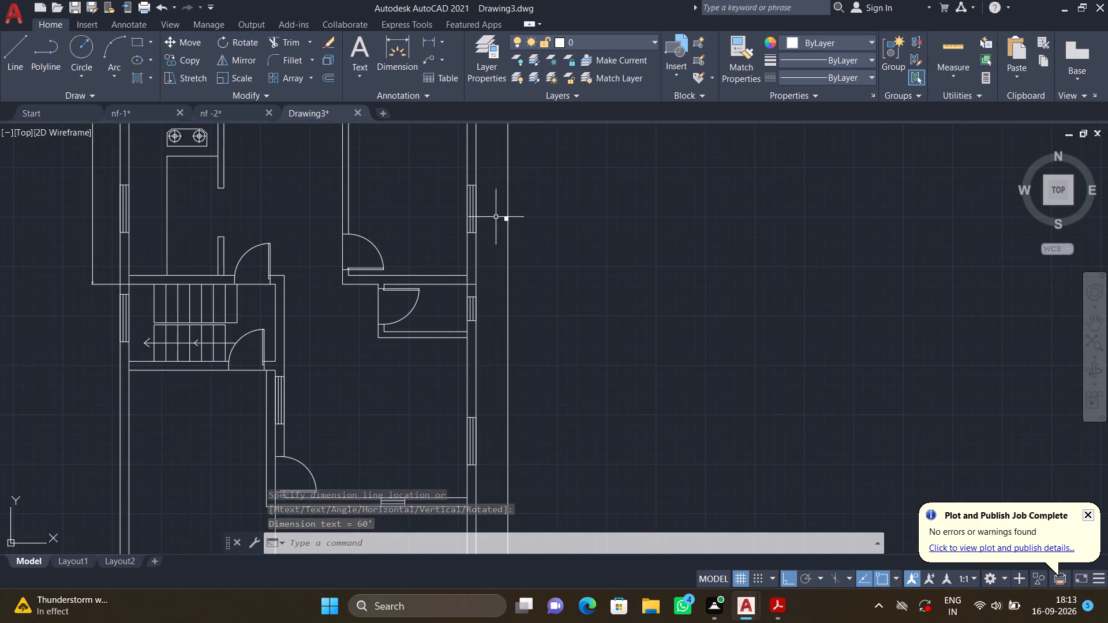
pyautogui.scroll(-2, 477, 243)
pyautogui.moveTo(404, 301); pyautogui.dragTo(430, 389, button='middle')
pyautogui.scroll(-1, 428, 380)
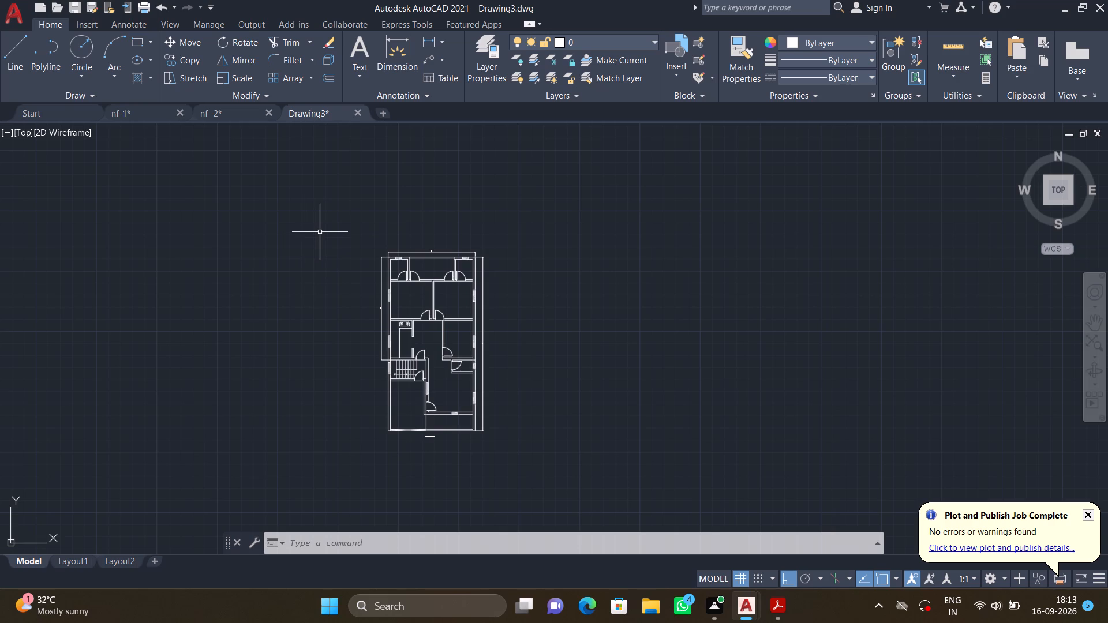
pyautogui.scroll(3, 364, 255)
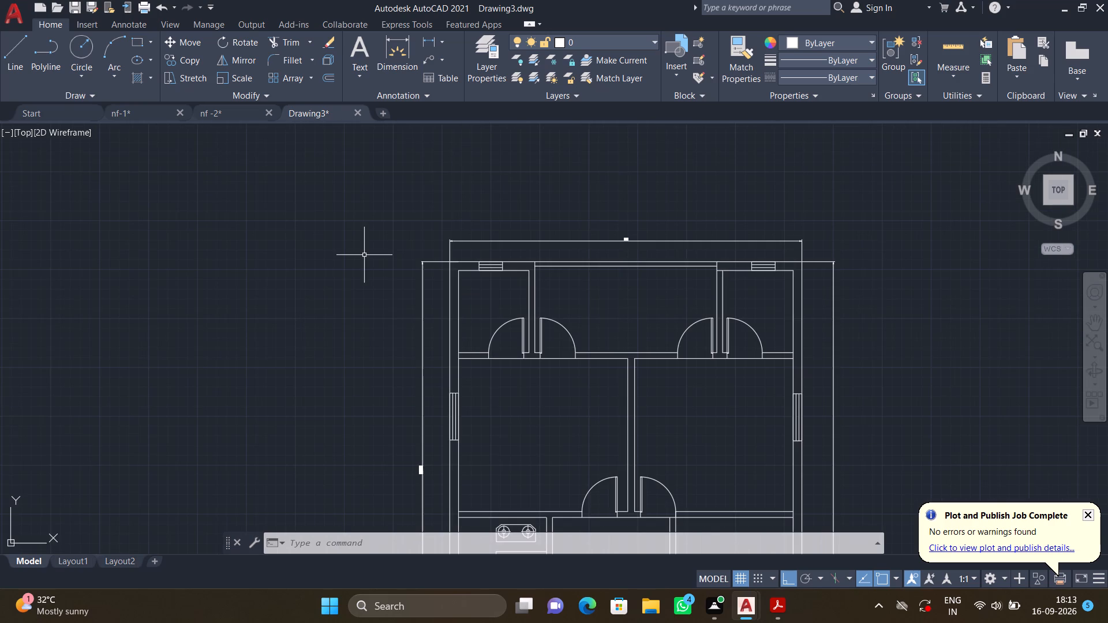
pyautogui.hotkey('ctrl', '2')
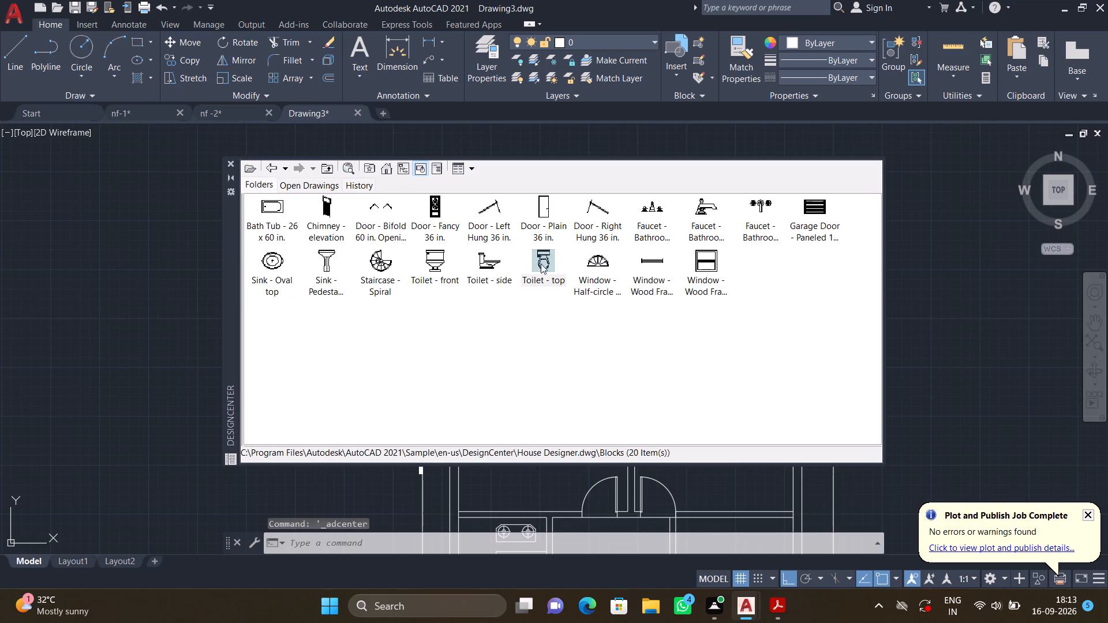
pyautogui.moveTo(542, 261); pyautogui.dragTo(156, 328)
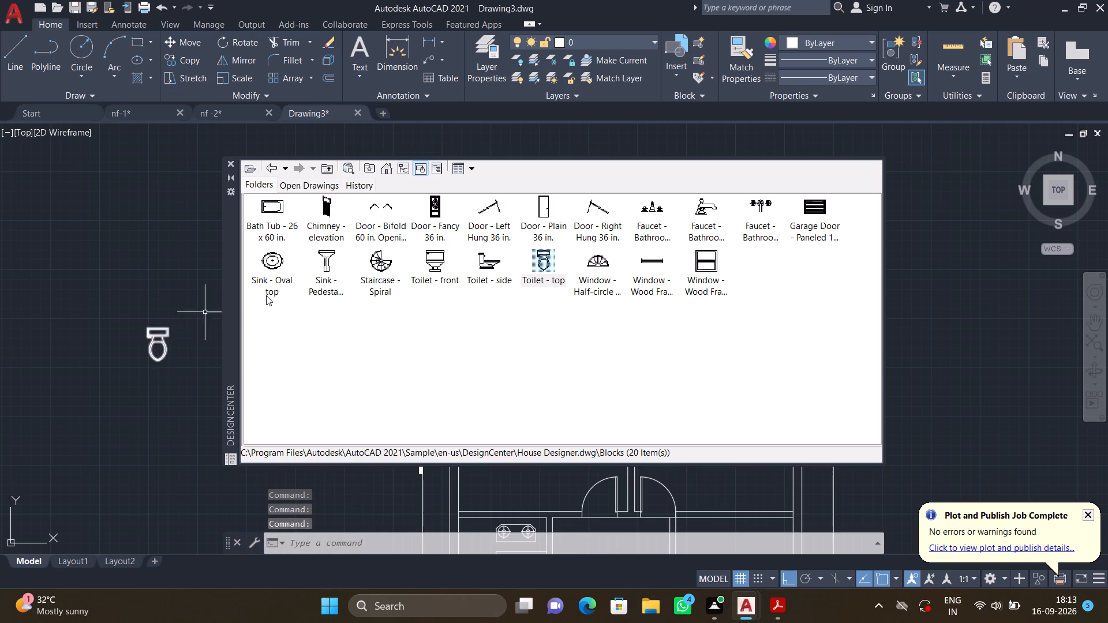
# Insert the Sink-single - 30 in top block from the DesignCenter sample Kitchens.dwg, placed left of the plan below the toilet.
pyautogui.doubleClick(387, 165)
pyautogui.doubleClick(382, 205)
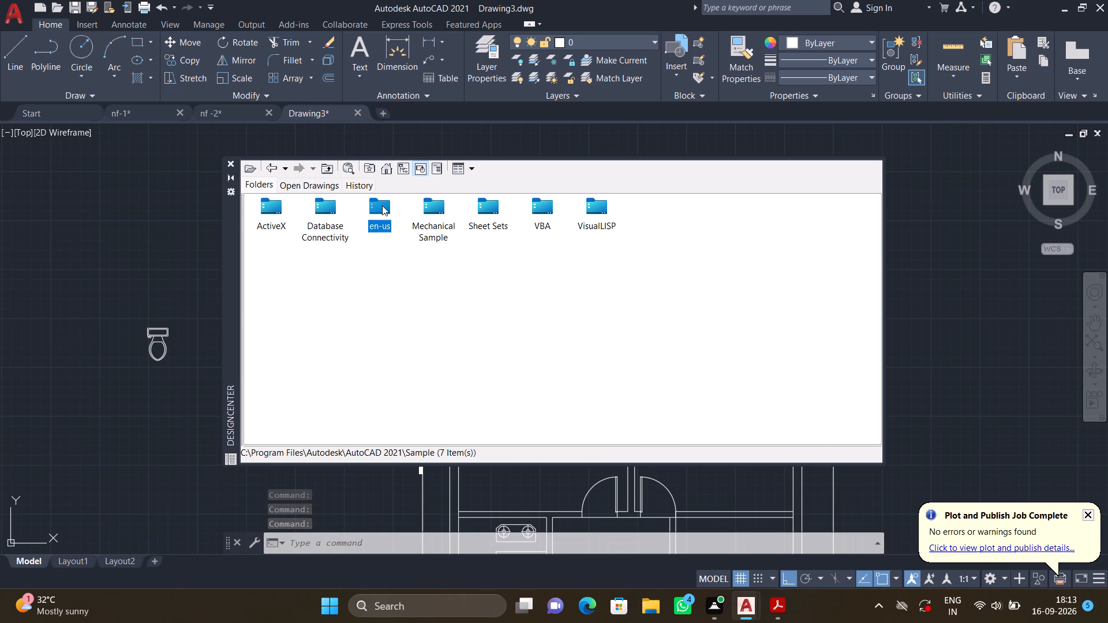
pyautogui.doubleClick(274, 201)
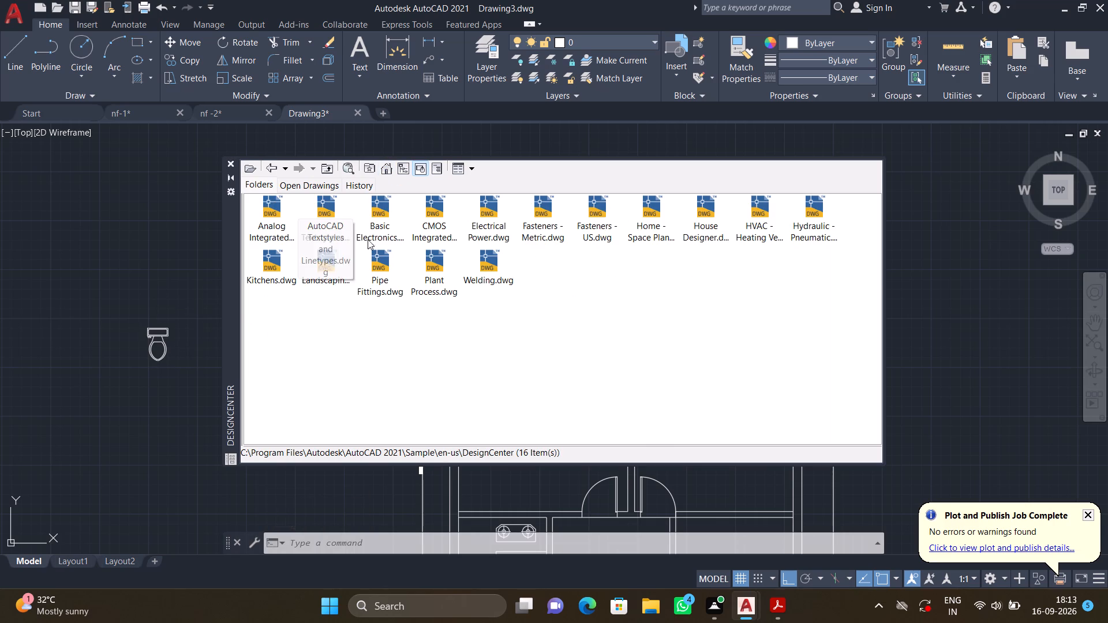
pyautogui.click(269, 256)
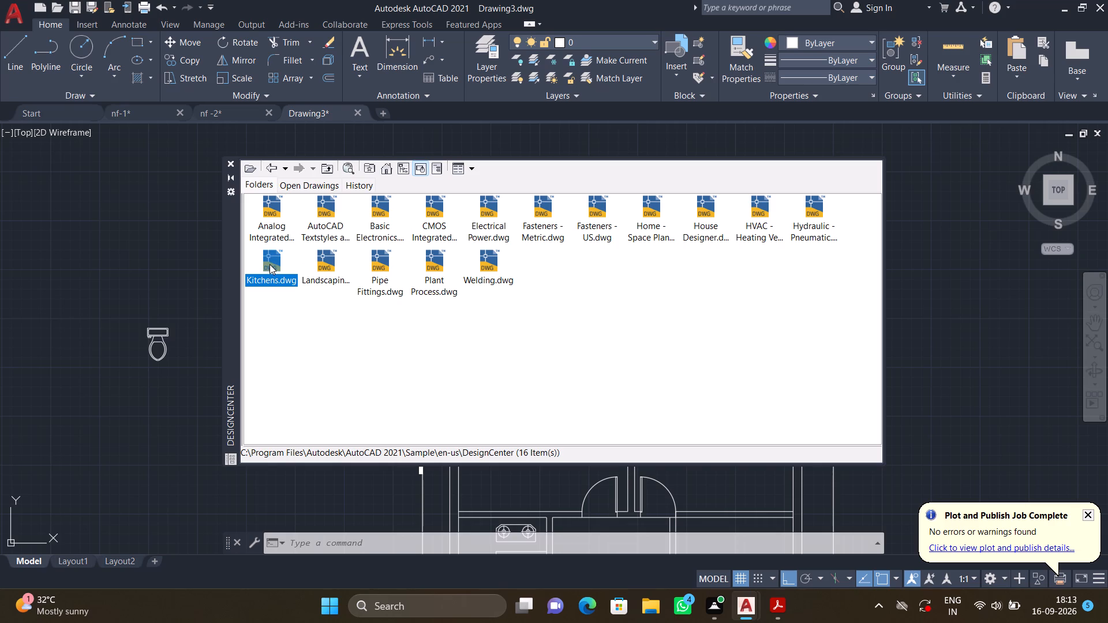
pyautogui.doubleClick(269, 264)
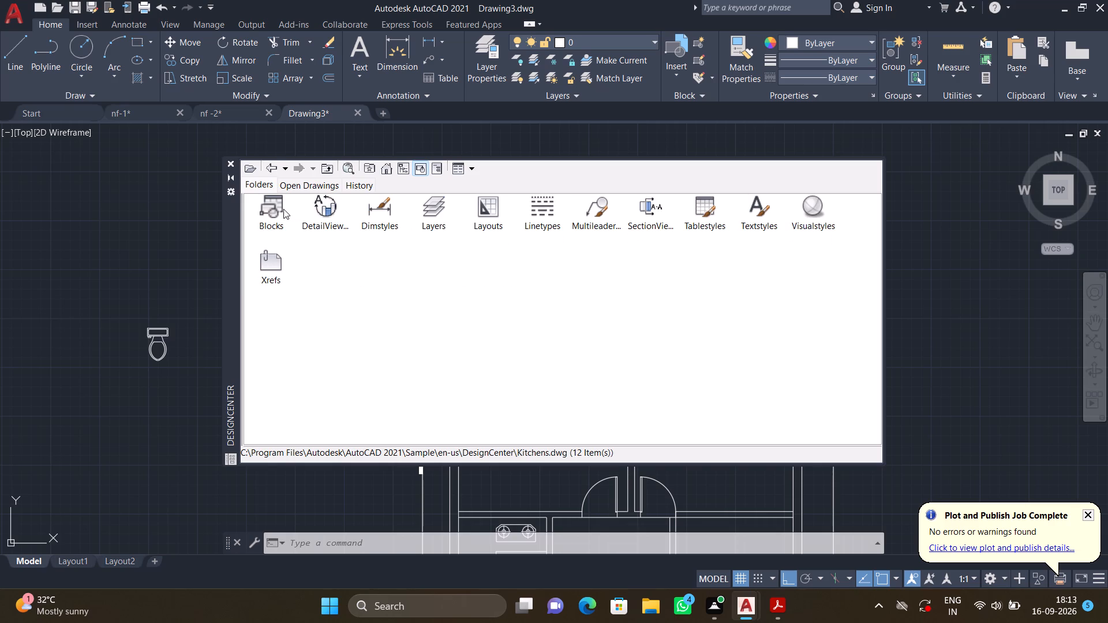
pyautogui.doubleClick(283, 208)
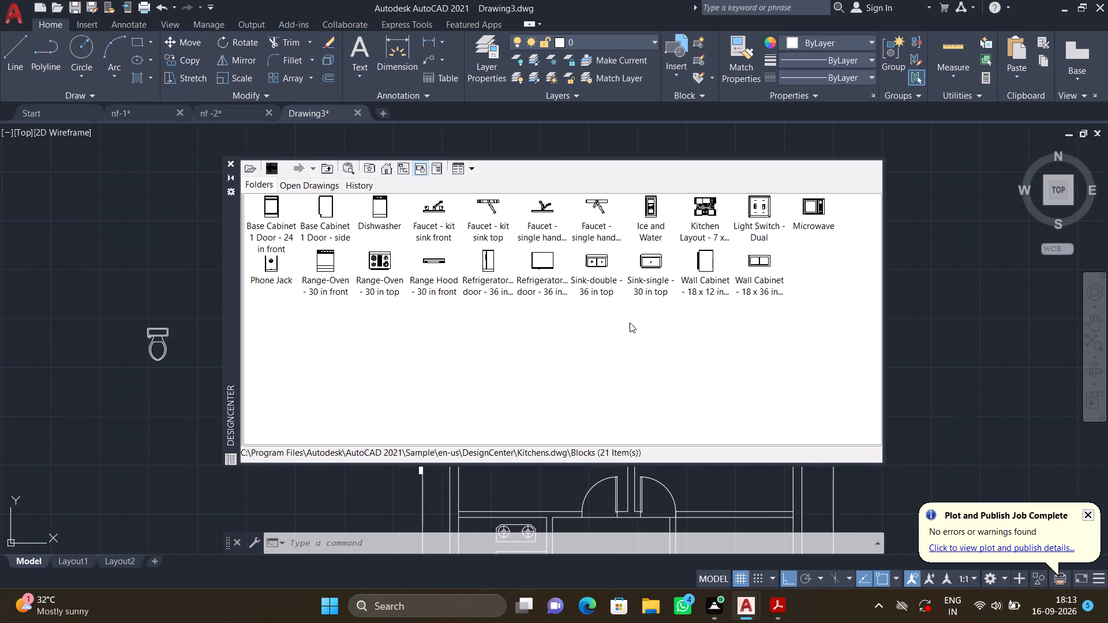
pyautogui.moveTo(651, 257); pyautogui.dragTo(248, 476)
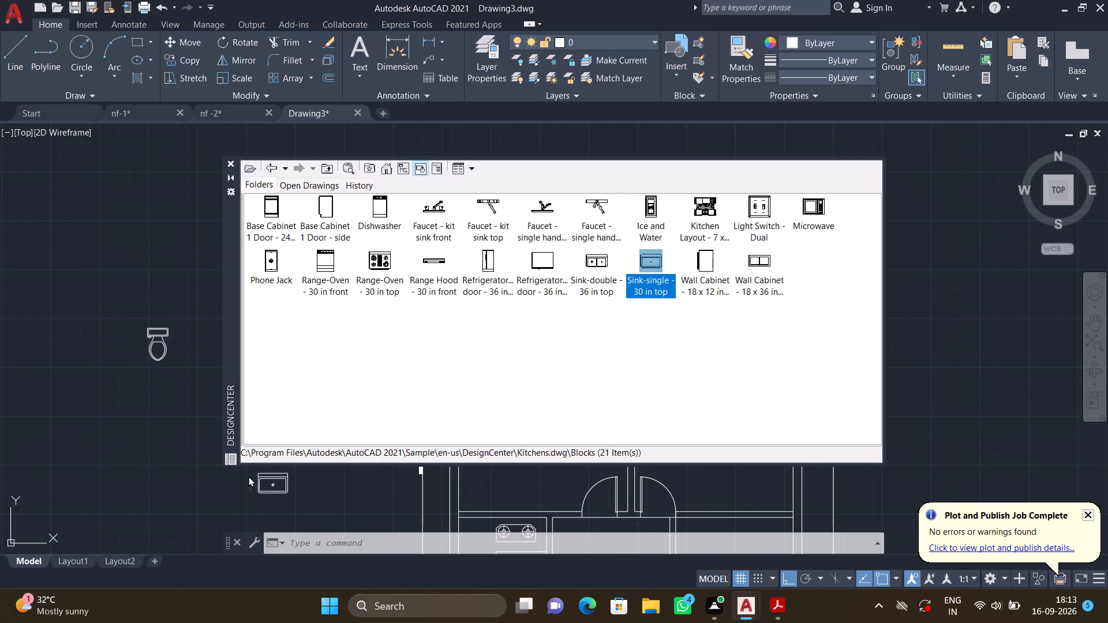
pyautogui.moveTo(248, 476); pyautogui.dragTo(119, 449)
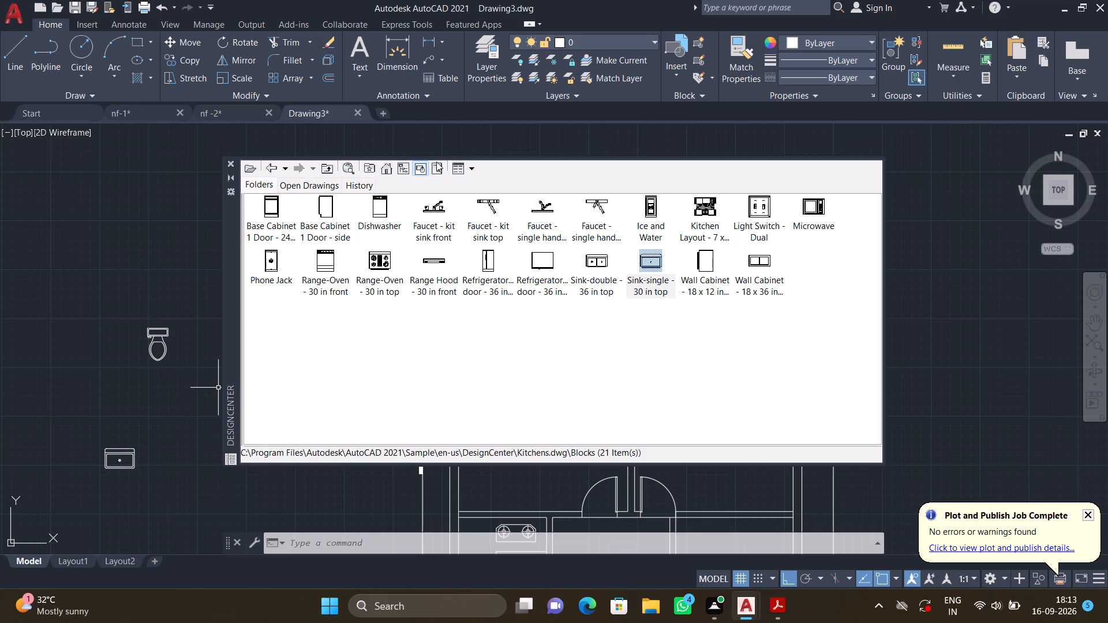
# Insert the Bed - Queen block from the sample Home - Space Planner.dwg above the toilet, and close DesignCenter.
pyautogui.doubleClick(389, 170)
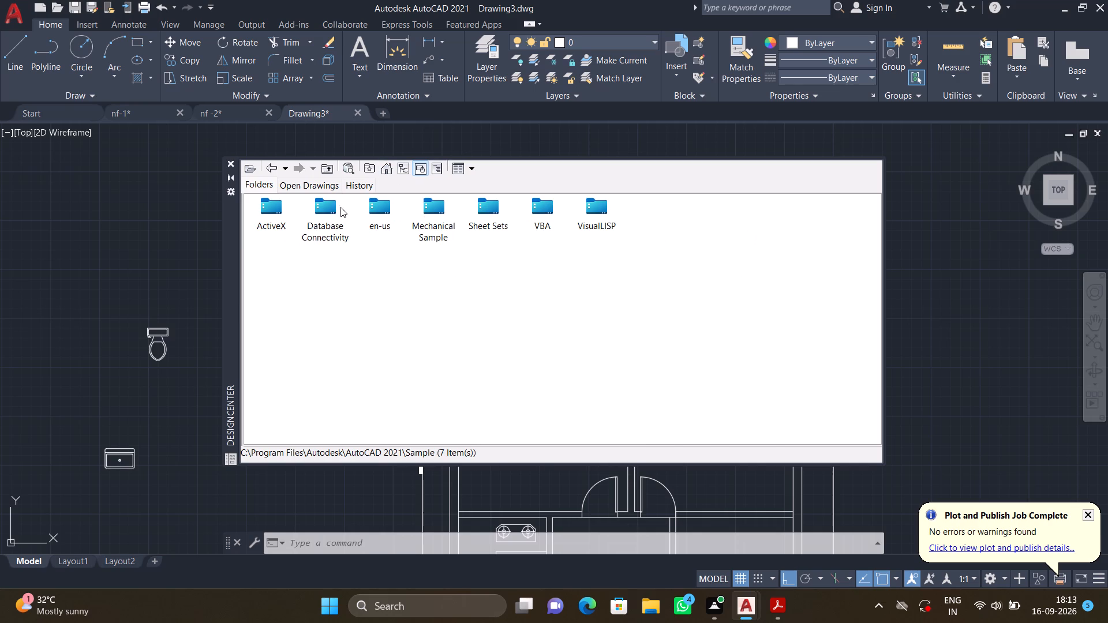
pyautogui.doubleClick(375, 204)
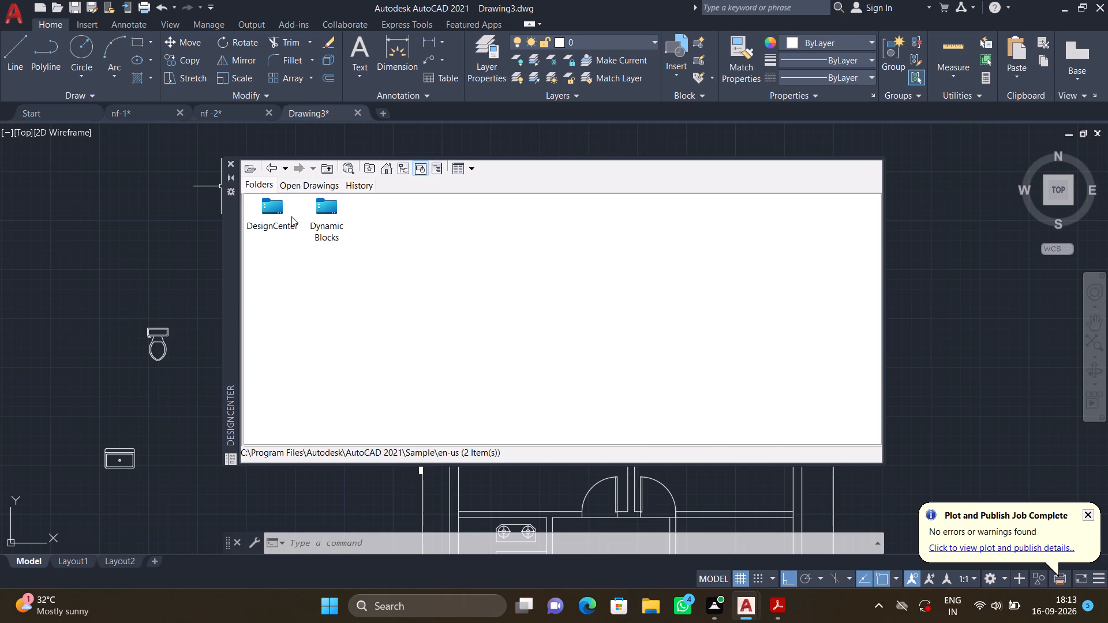
pyautogui.doubleClick(266, 206)
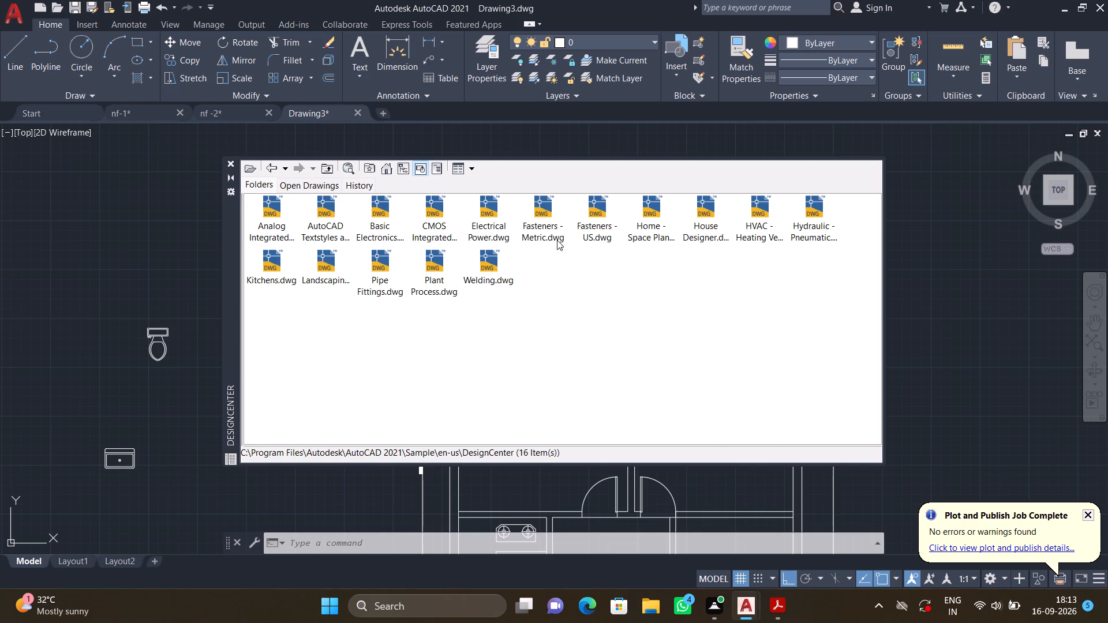
pyautogui.doubleClick(652, 213)
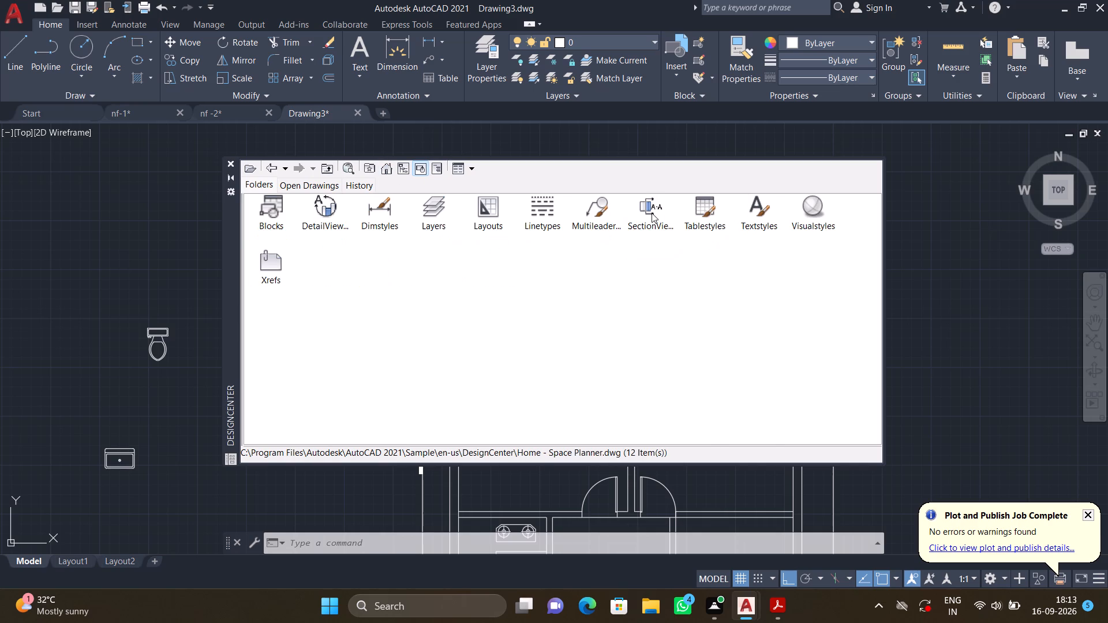
pyautogui.doubleClick(272, 213)
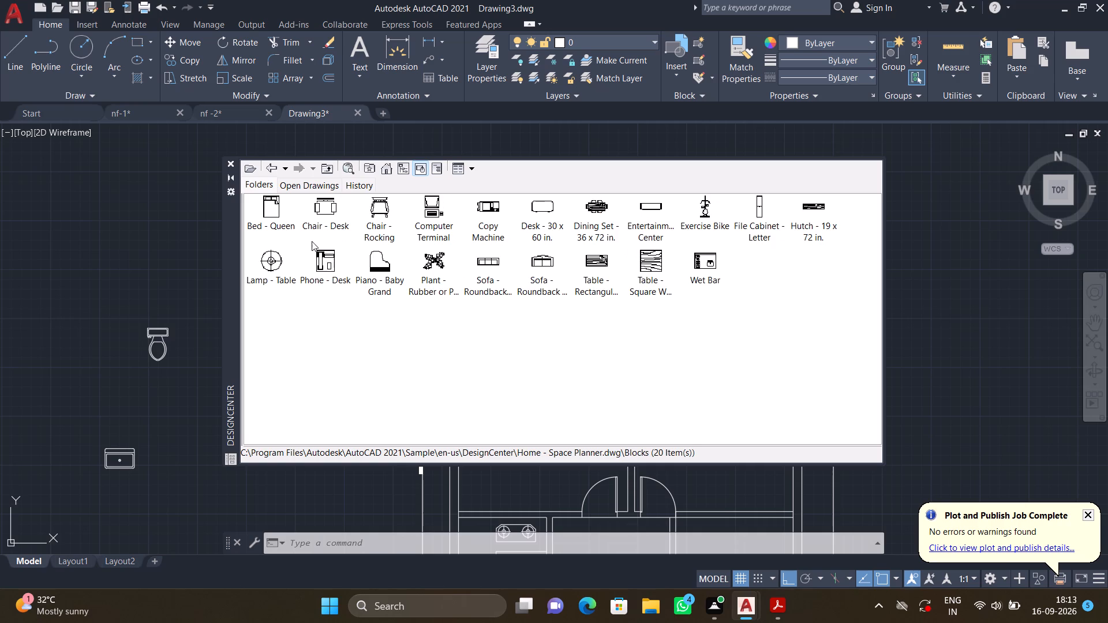
pyautogui.moveTo(272, 205); pyautogui.dragTo(100, 217)
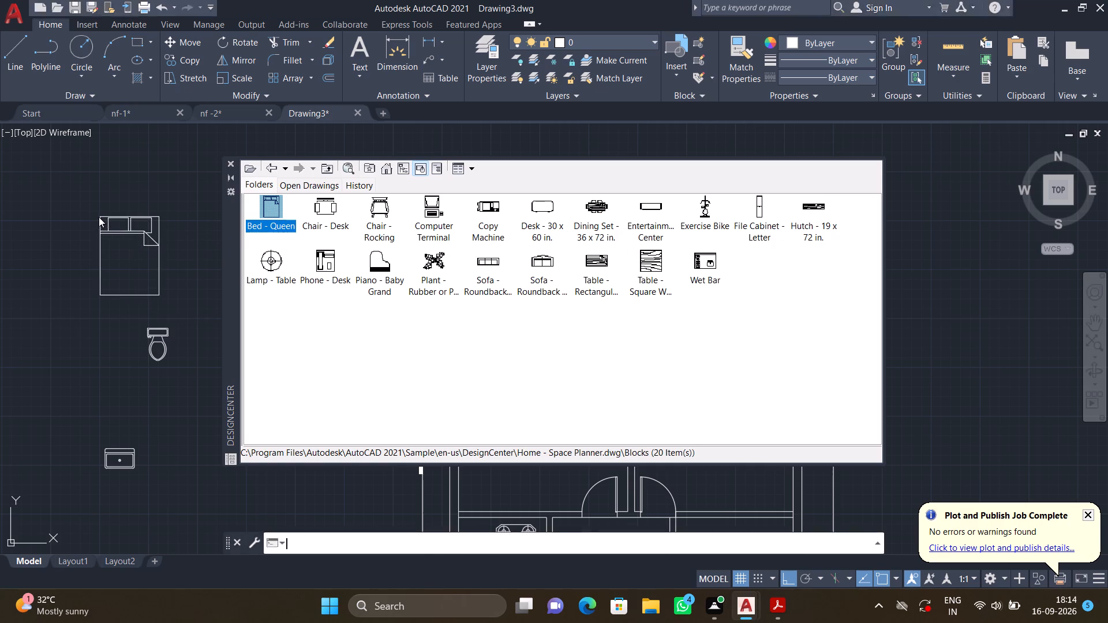
pyautogui.click(229, 163)
# Rotate the queen bed block left of the plan 90° about its upper-left corner, so its pillows face left.
pyautogui.scroll(-1, 291, 276)
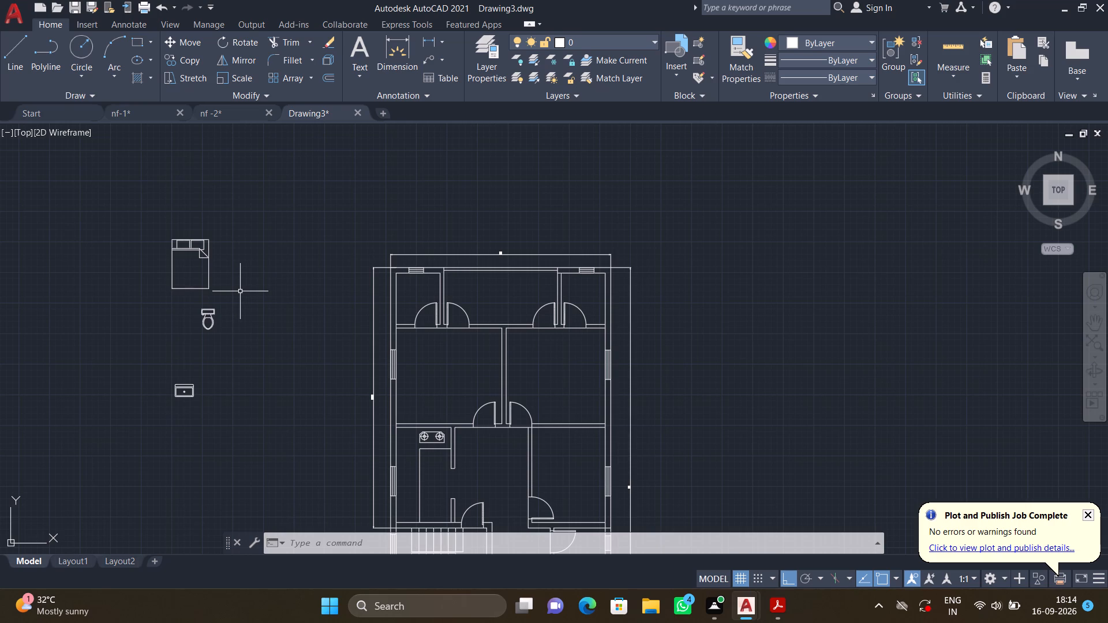
pyautogui.press('F8')
pyautogui.write('RO')
pyautogui.press('Return')
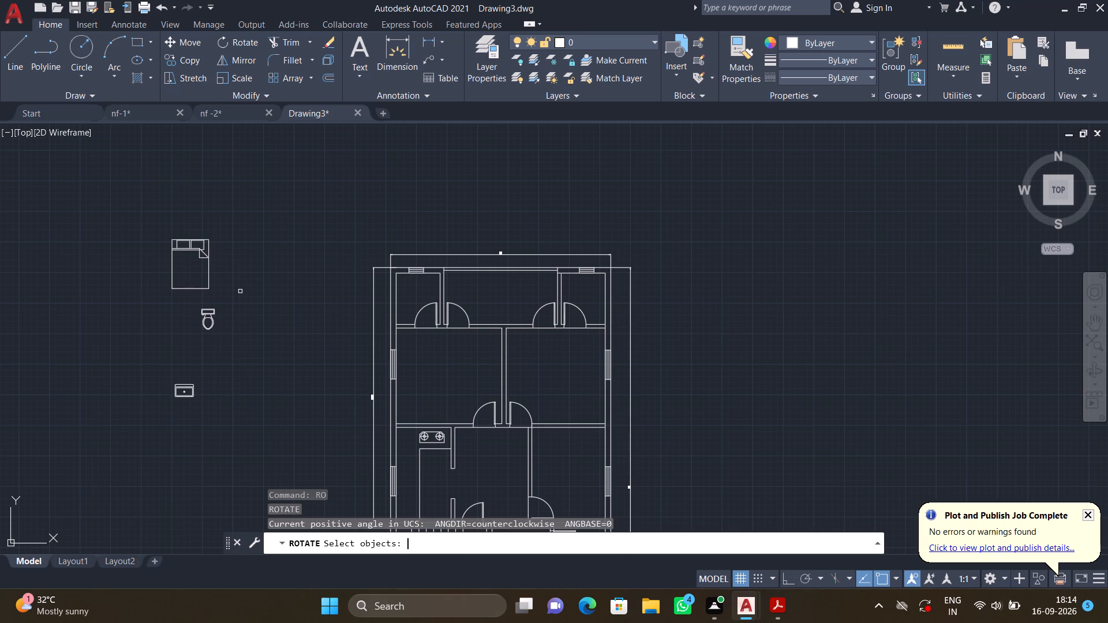
pyautogui.click(224, 295)
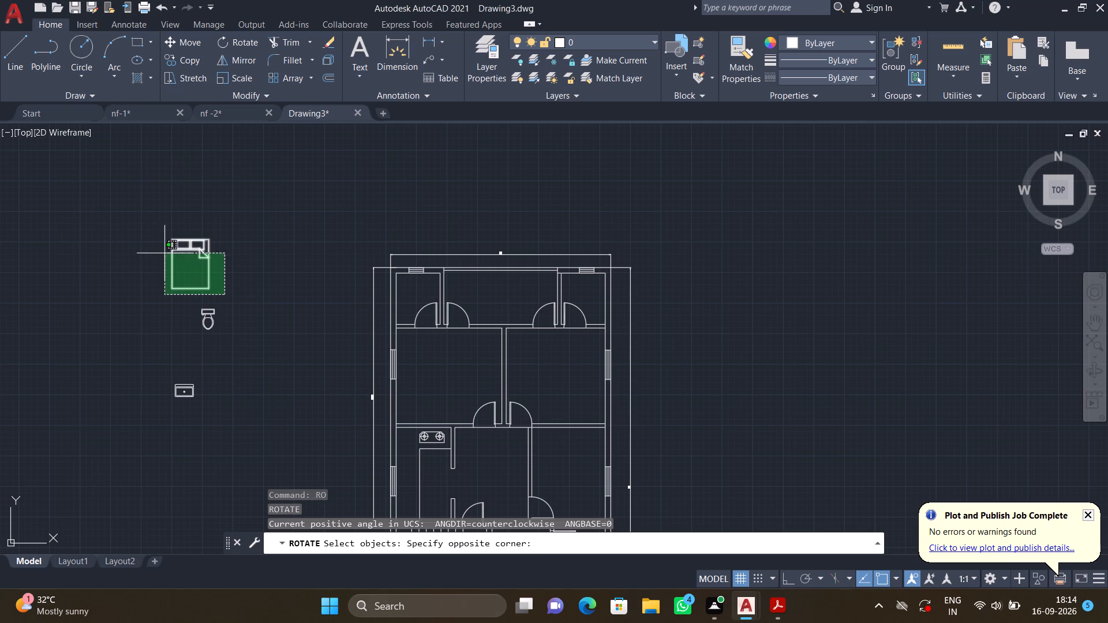
pyautogui.click(156, 231)
pyautogui.press('Return')
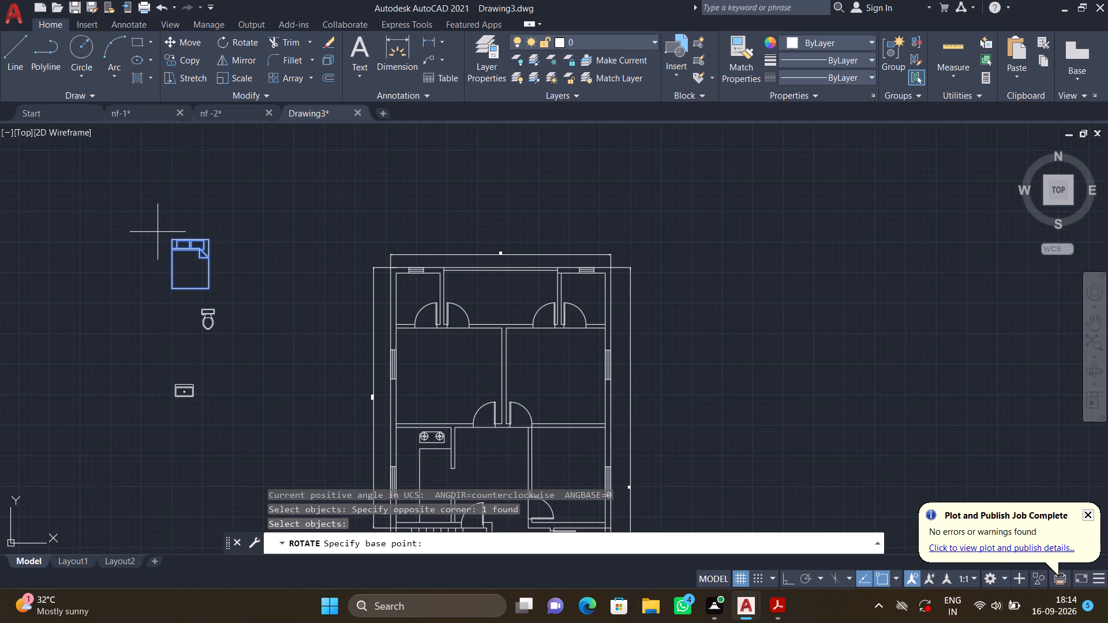
pyautogui.press('F8')
pyautogui.click(171, 239)
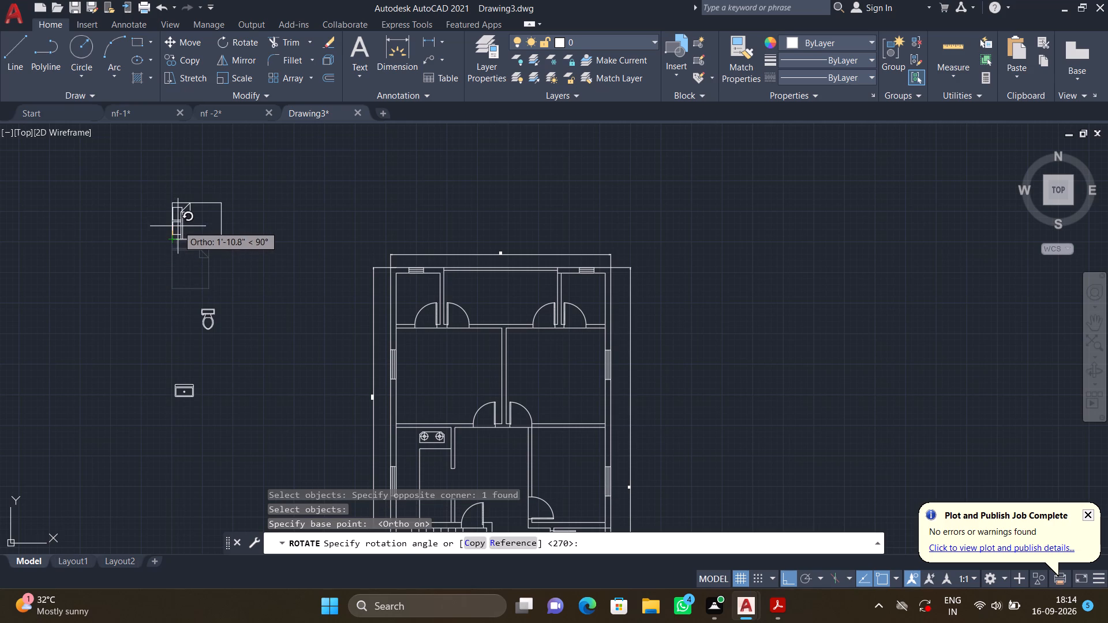
pyautogui.click(179, 207)
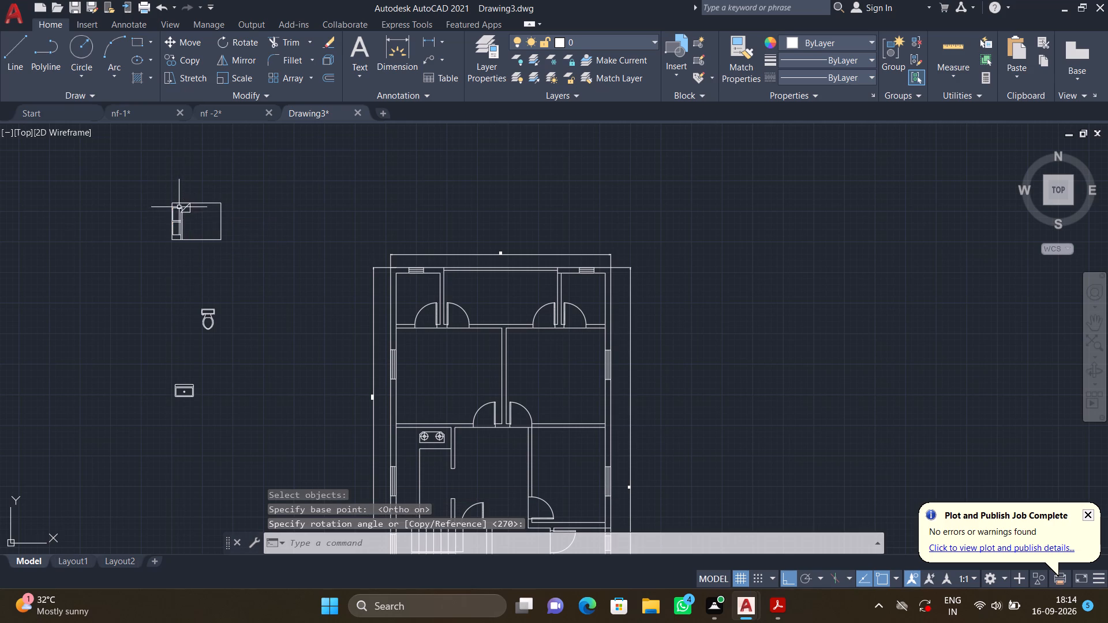
# Copy the rotated bed by its lower-left corner into the left bedroom, with its headboard near the window in the left outer wall.
pyautogui.write('CO')
pyautogui.press('Return')
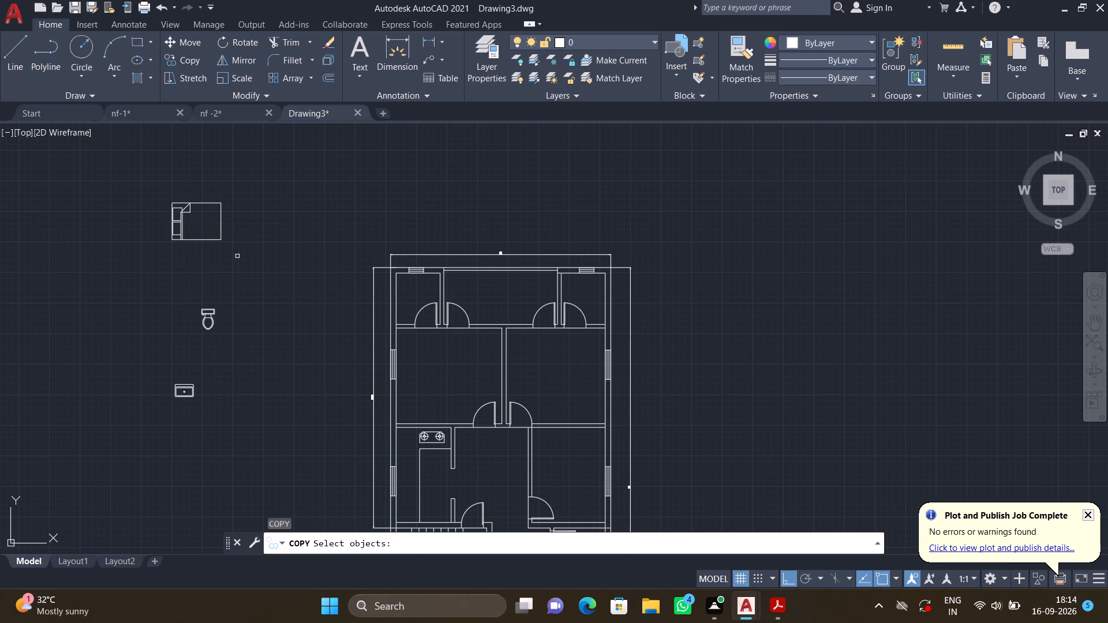
pyautogui.click(237, 257)
pyautogui.click(153, 190)
pyautogui.press('Return')
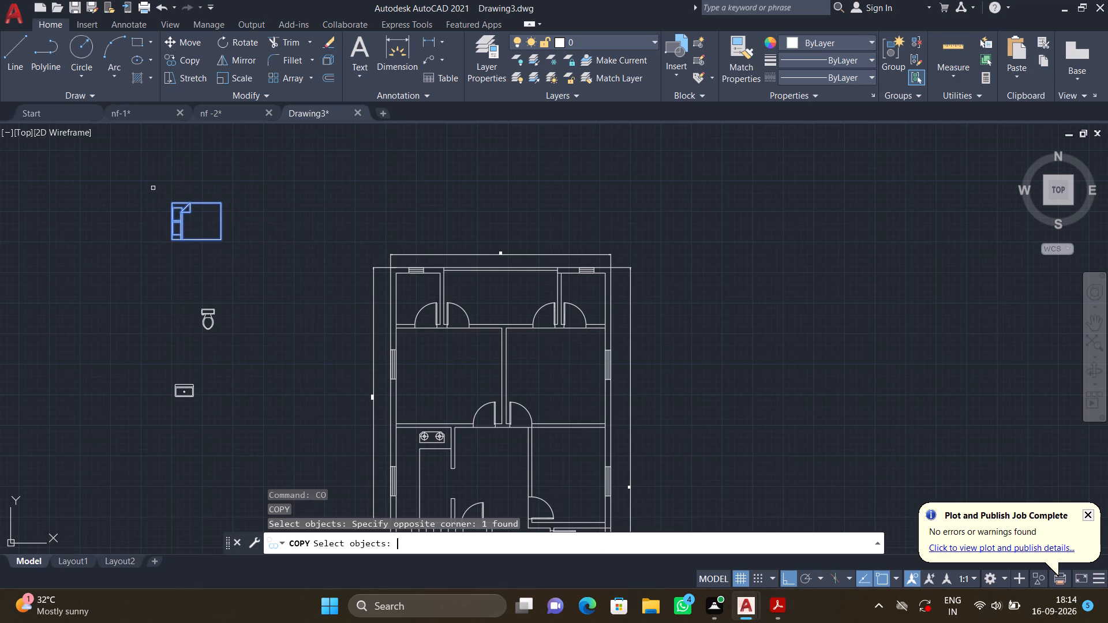
pyautogui.click(171, 237)
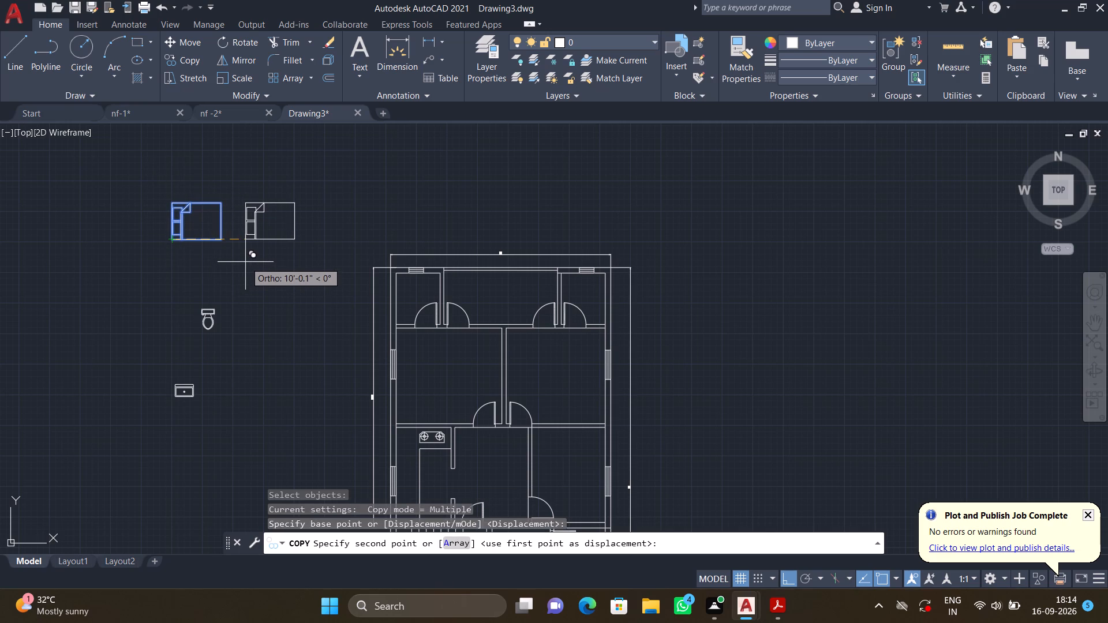
pyautogui.press('F8')
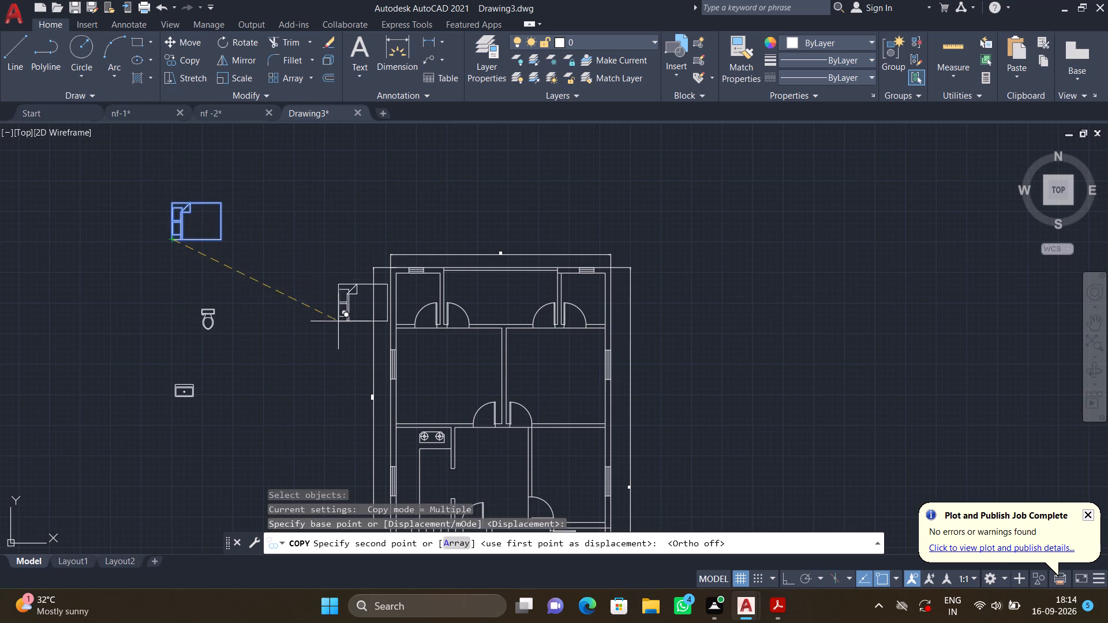
pyautogui.moveTo(428, 392); pyautogui.dragTo(369, 355, button='middle')
pyautogui.scroll(2, 372, 357)
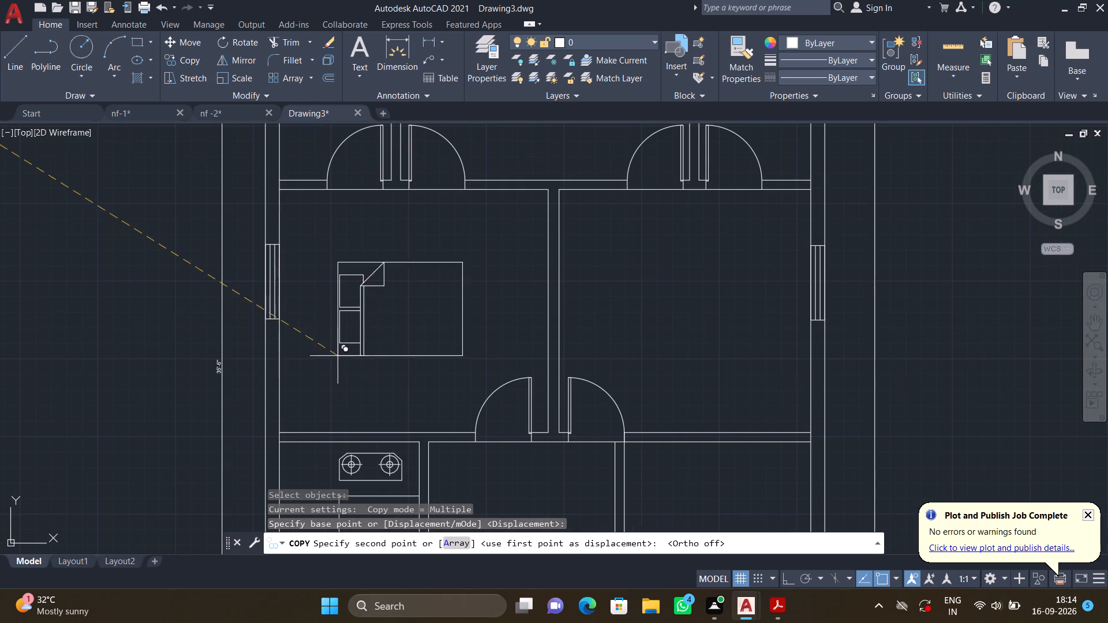
pyautogui.click(294, 356)
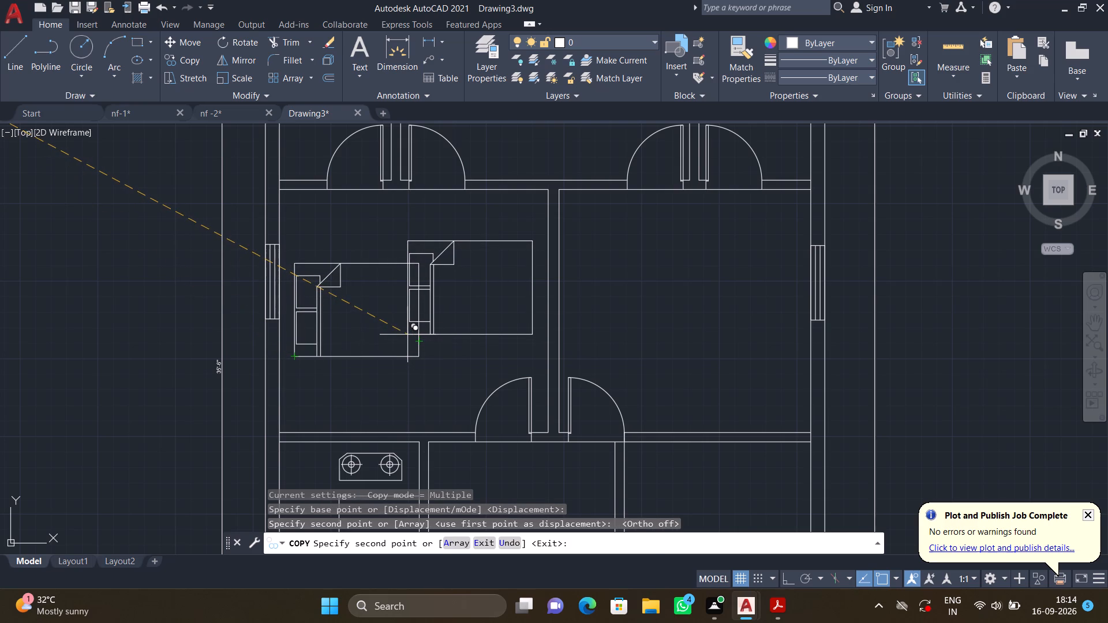
pyautogui.press('Escape')
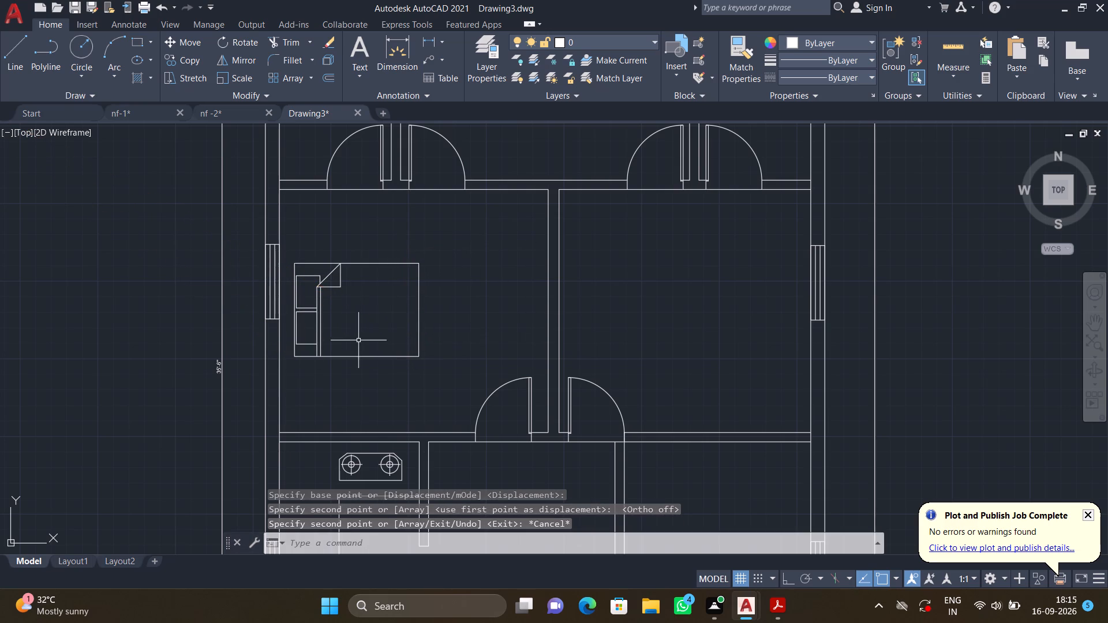
# Rotate the original bed outside the plan 180° about its upper-left corner, so its pillows face right.
pyautogui.scroll(-3, 357, 340)
pyautogui.moveTo(256, 311); pyautogui.dragTo(416, 341, button='middle')
pyautogui.scroll(2, 384, 292)
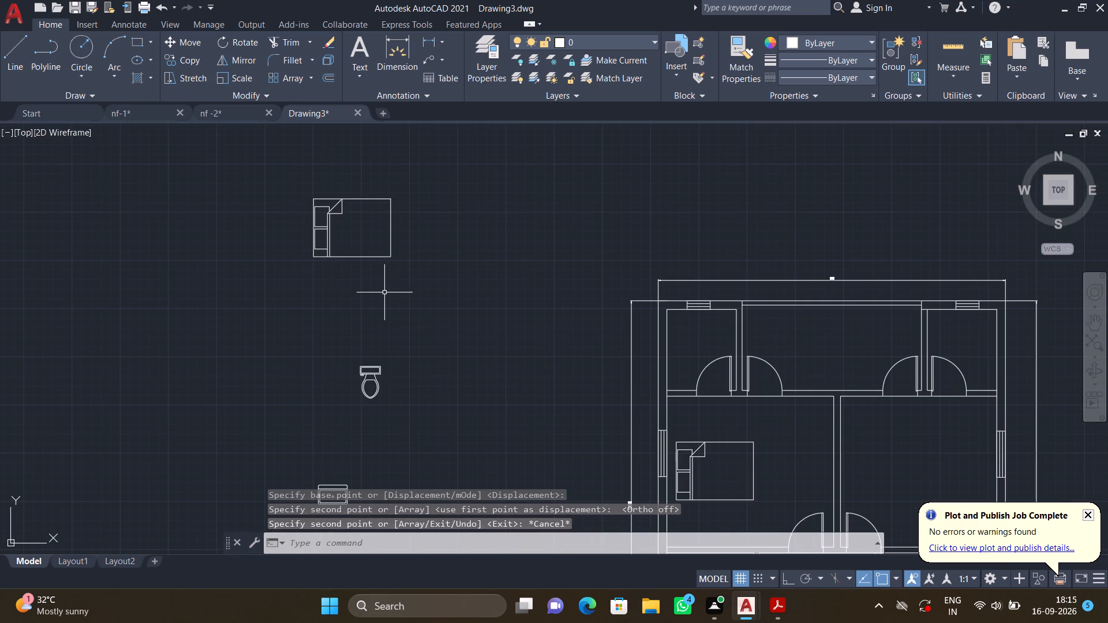
pyautogui.press('F8')
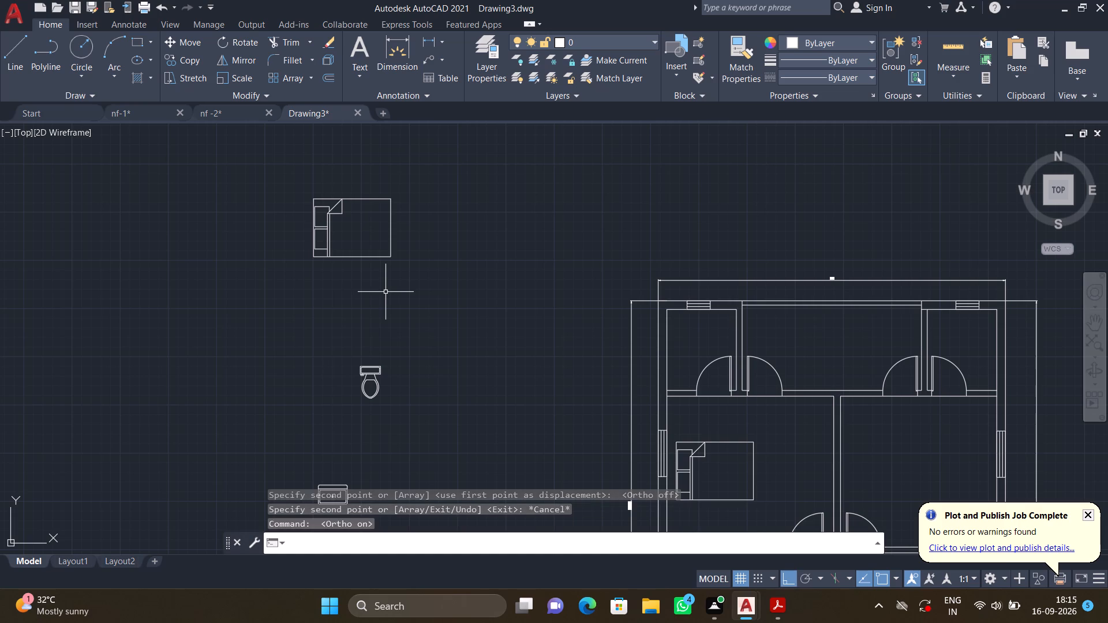
pyautogui.write('RO')
pyautogui.press('Return')
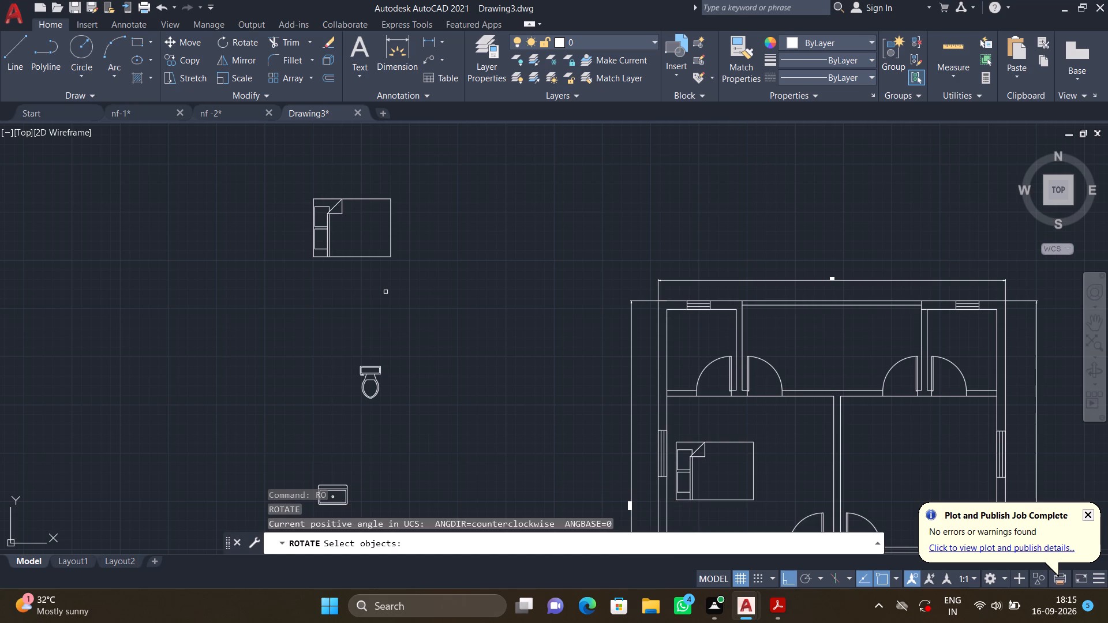
pyautogui.click(406, 276)
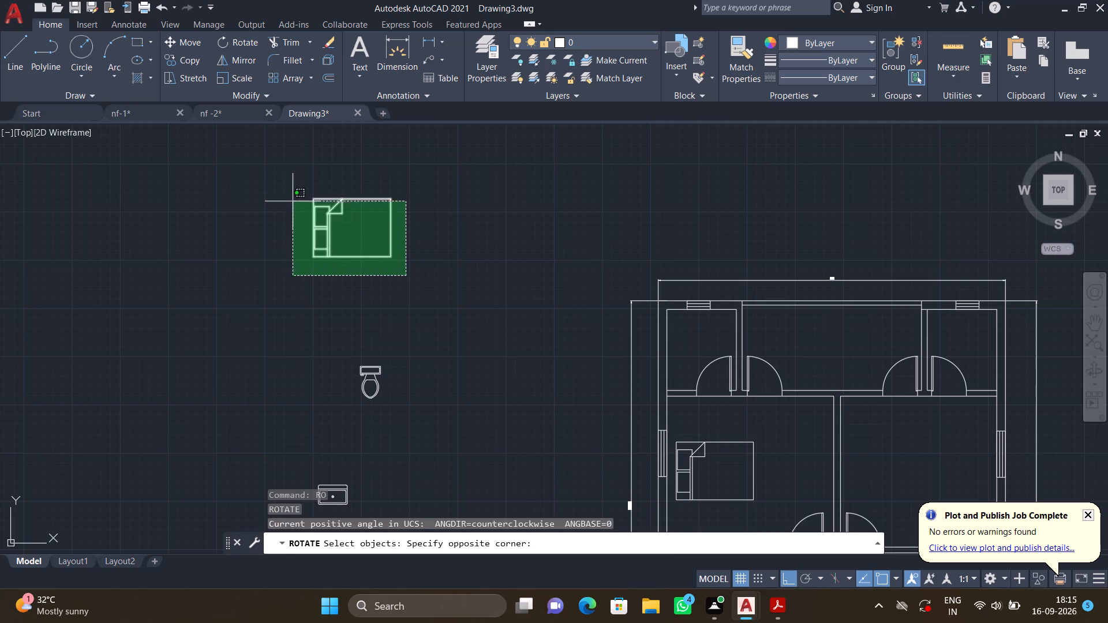
pyautogui.click(290, 185)
pyautogui.press('Return')
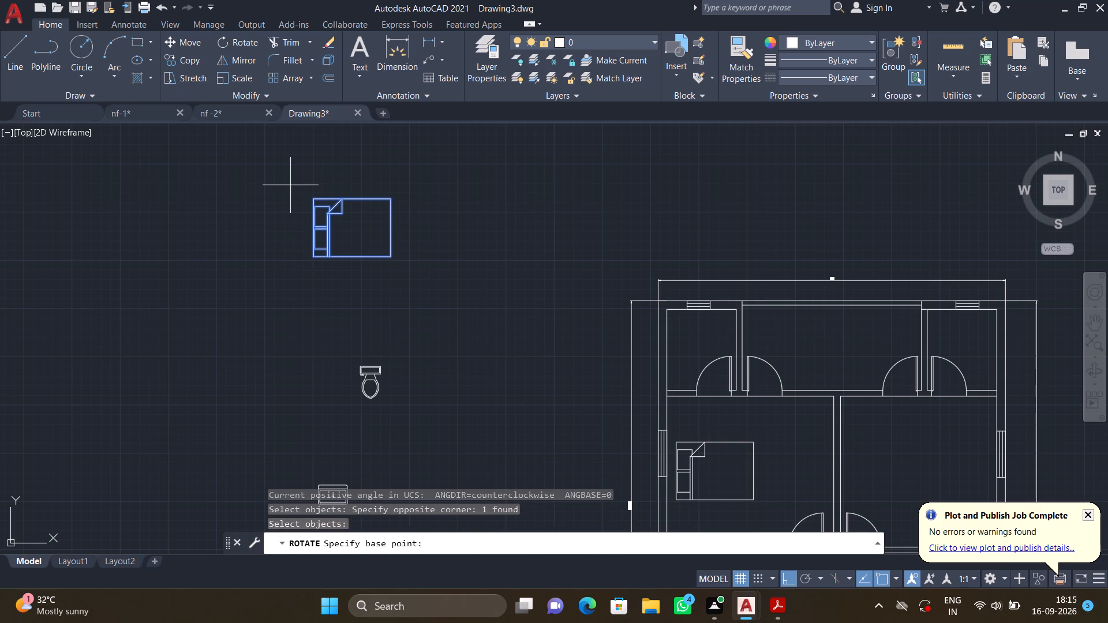
pyautogui.click(312, 194)
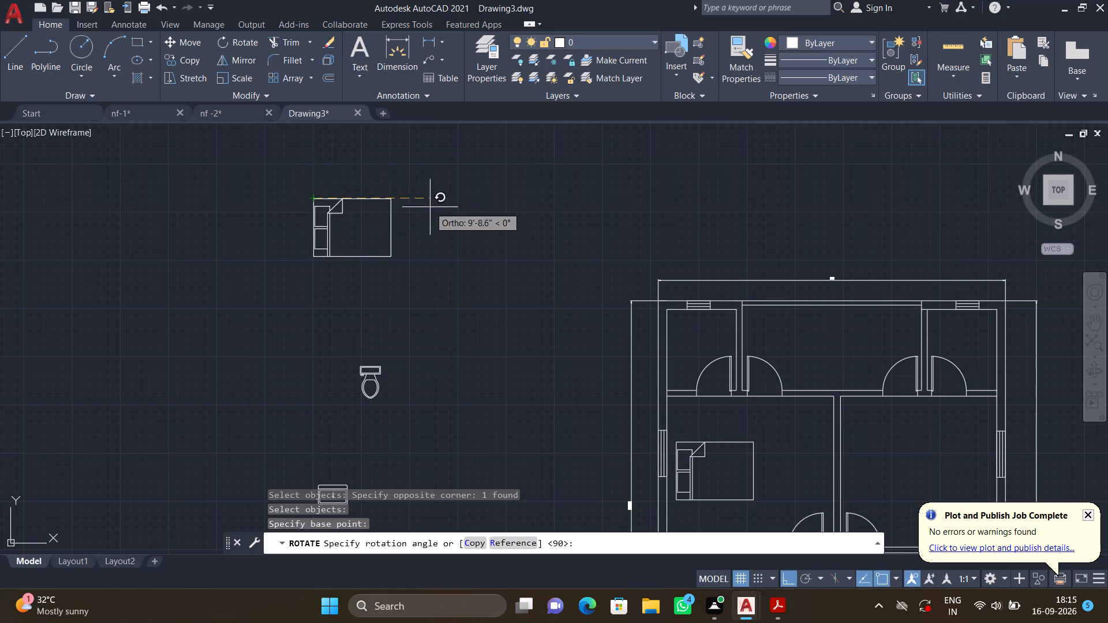
pyautogui.click(199, 251)
# Copy the turned bed by its upper-right corner into the right bedroom, with its headboard near the right outer wall's window.
pyautogui.moveTo(300, 262); pyautogui.dragTo(299, 262, button='middle')
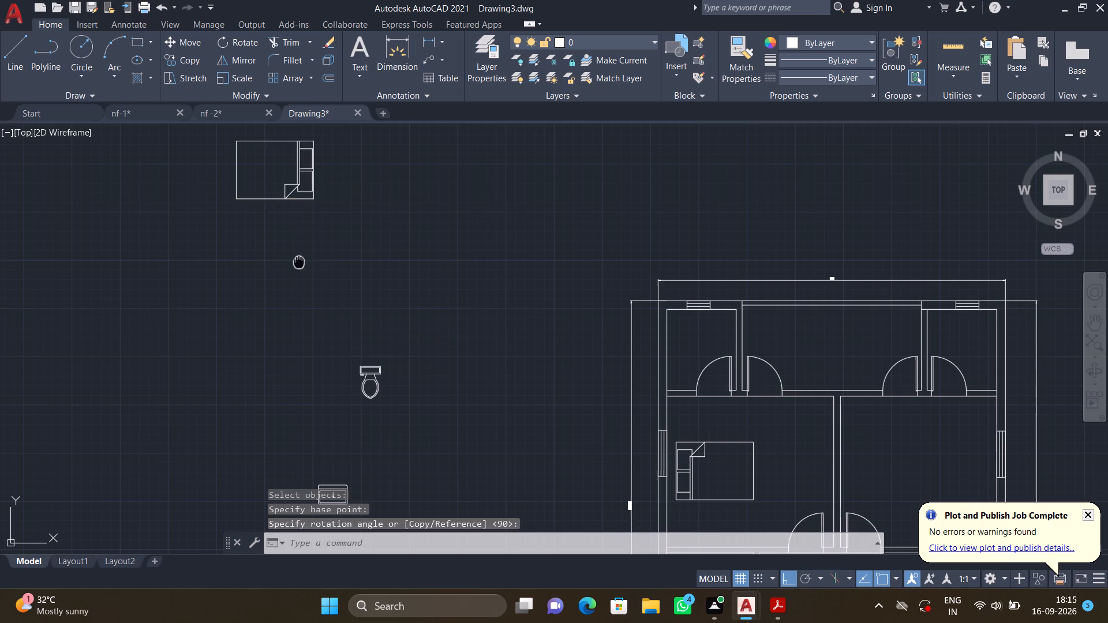
pyautogui.moveTo(299, 262); pyautogui.dragTo(299, 331, button='middle')
pyautogui.press('c')
pyautogui.press('o')
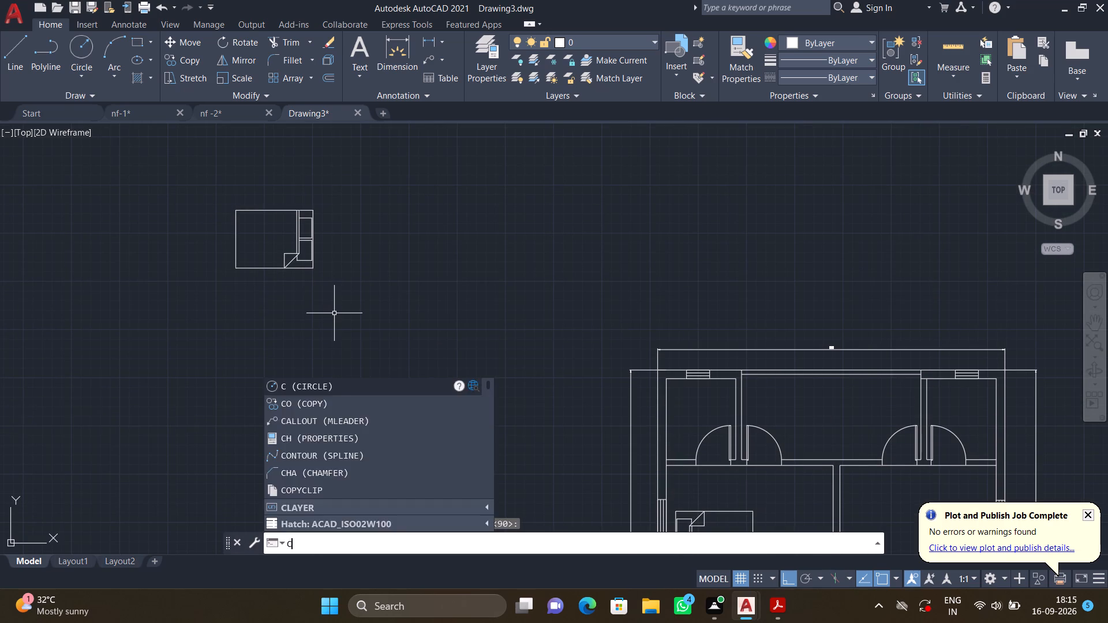
pyautogui.press('Return')
pyautogui.click(340, 294)
pyautogui.click(205, 193)
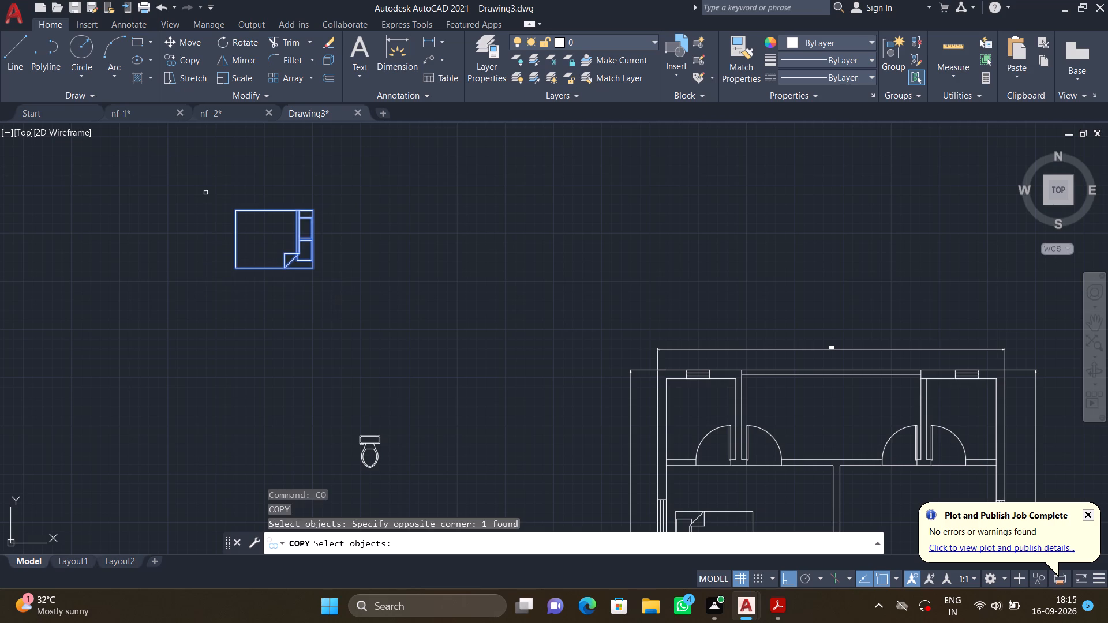
pyautogui.press('Return')
pyautogui.click(309, 209)
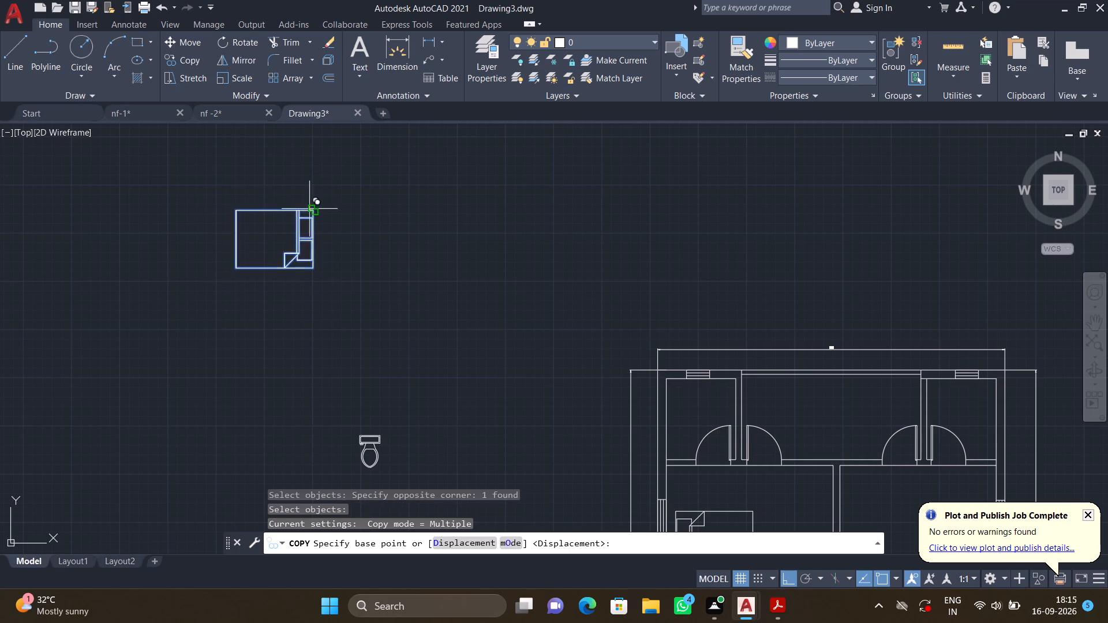
pyautogui.press('F8')
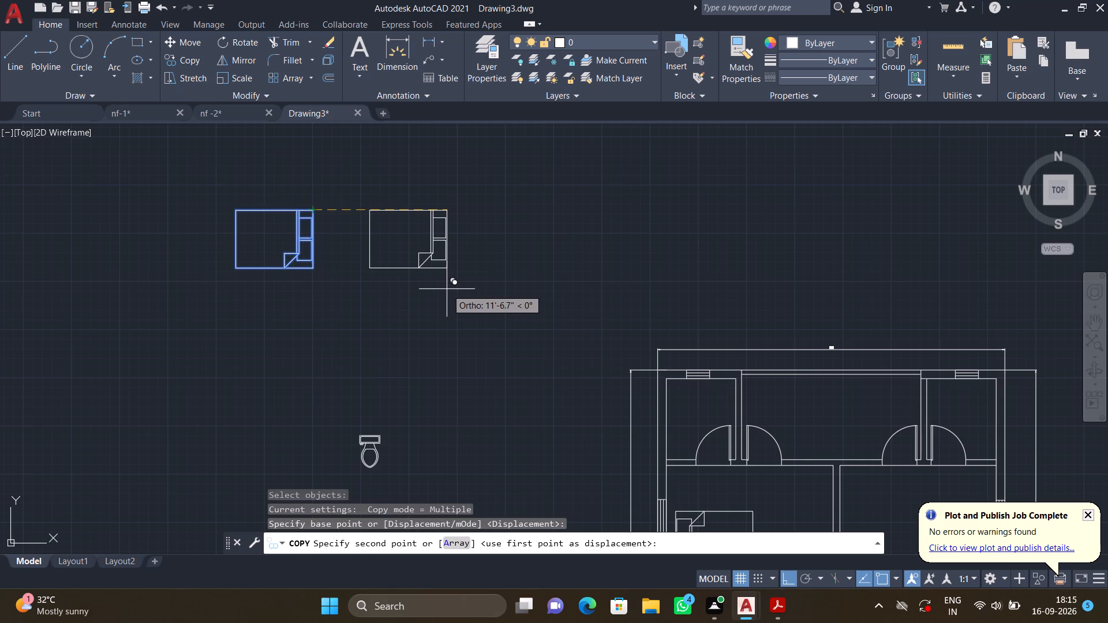
pyautogui.scroll(-1, 473, 314)
pyautogui.moveTo(470, 339); pyautogui.dragTo(330, 291, button='middle')
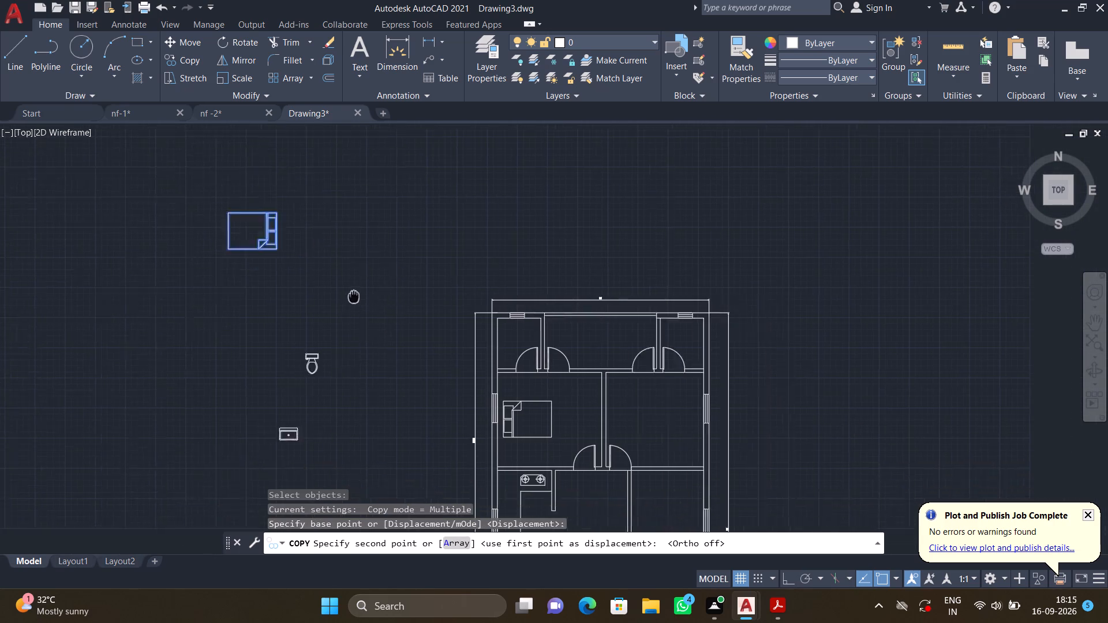
pyautogui.moveTo(330, 291); pyautogui.dragTo(193, 276, button='middle')
pyautogui.moveTo(438, 366); pyautogui.dragTo(338, 281, button='middle')
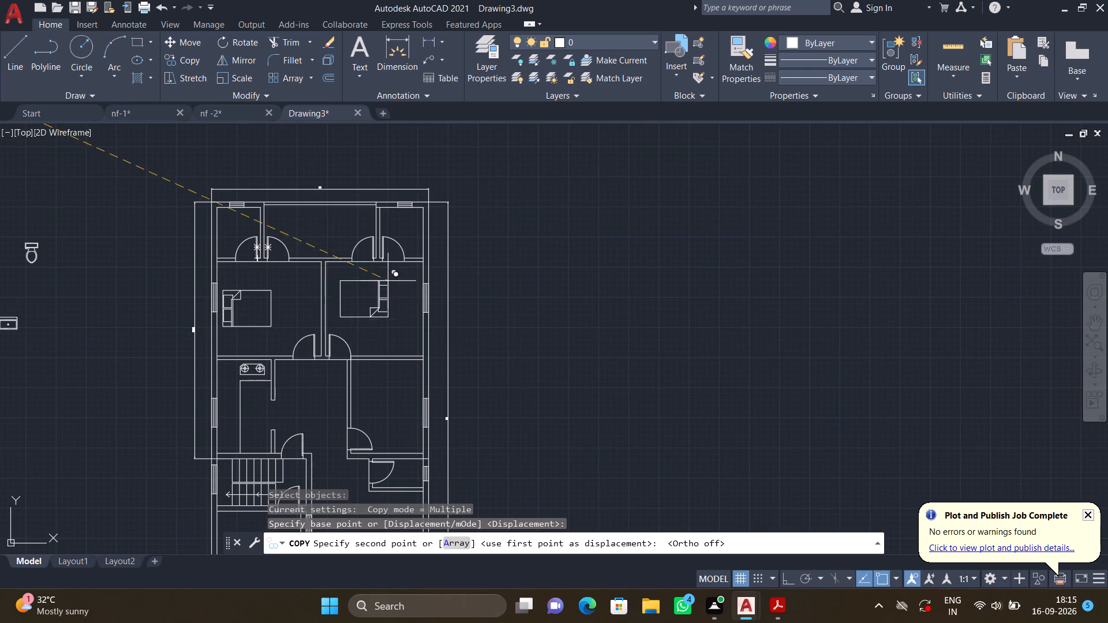
pyautogui.scroll(2, 405, 284)
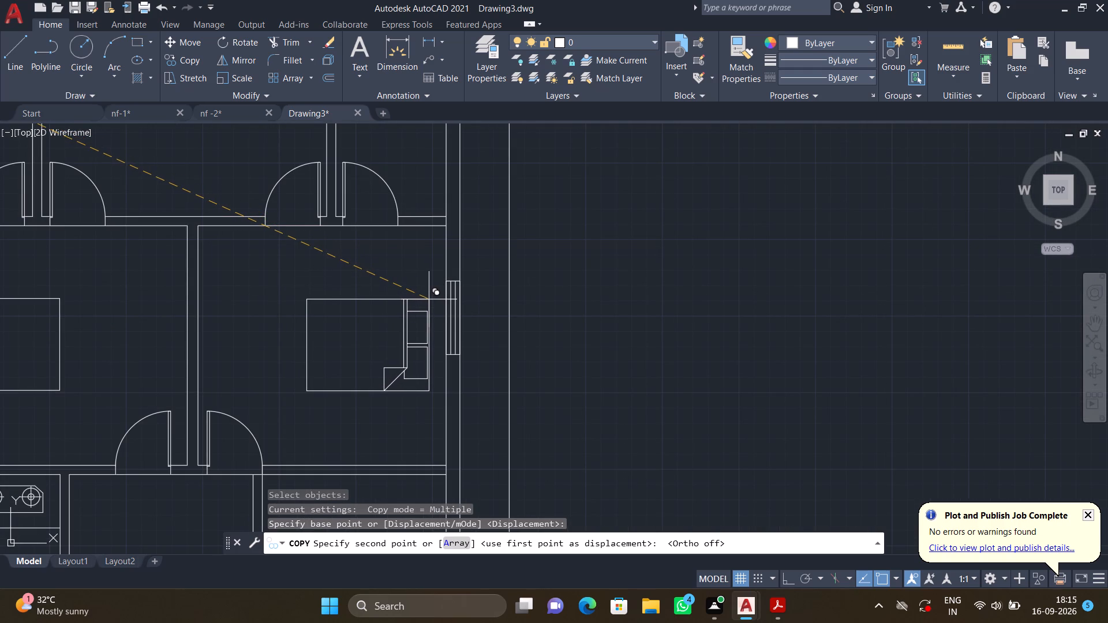
pyautogui.click(432, 299)
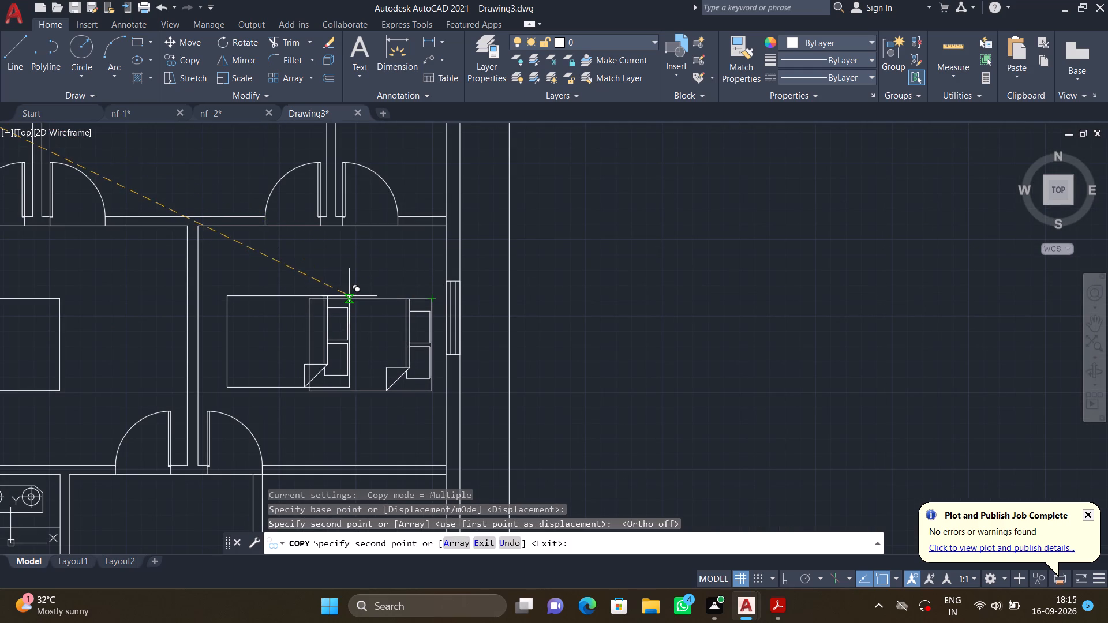
# Place another copy of the bed in the room below the right bedroom, headboard near the right wall's window, and finish copying.
pyautogui.scroll(-1, 377, 373)
pyautogui.moveTo(376, 359); pyautogui.dragTo(344, 235, button='middle')
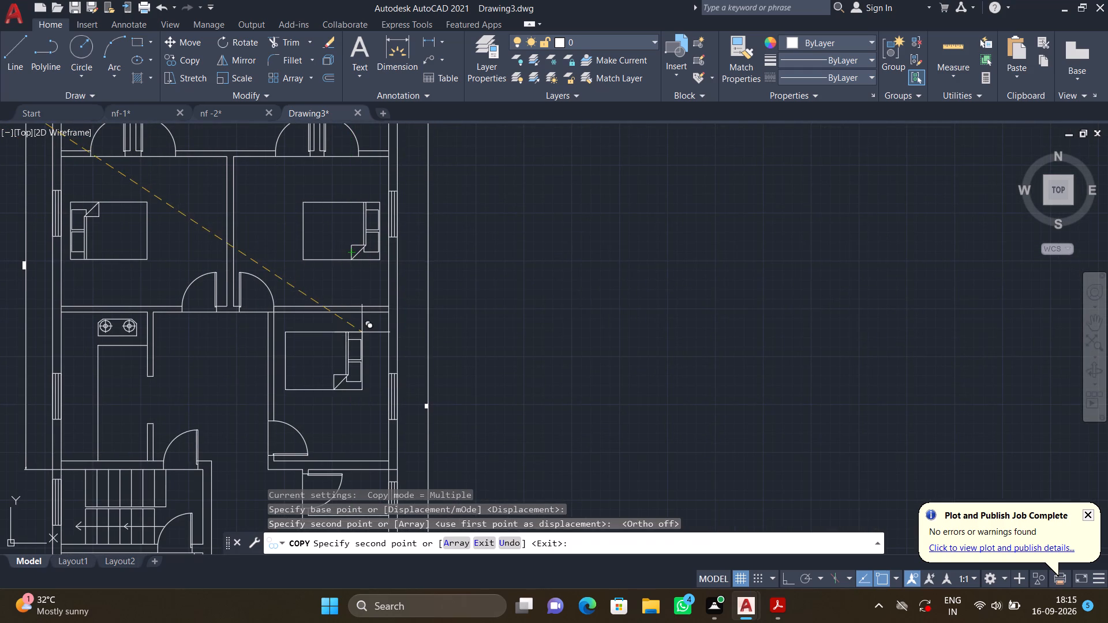
pyautogui.moveTo(366, 355); pyautogui.dragTo(366, 355, button='middle')
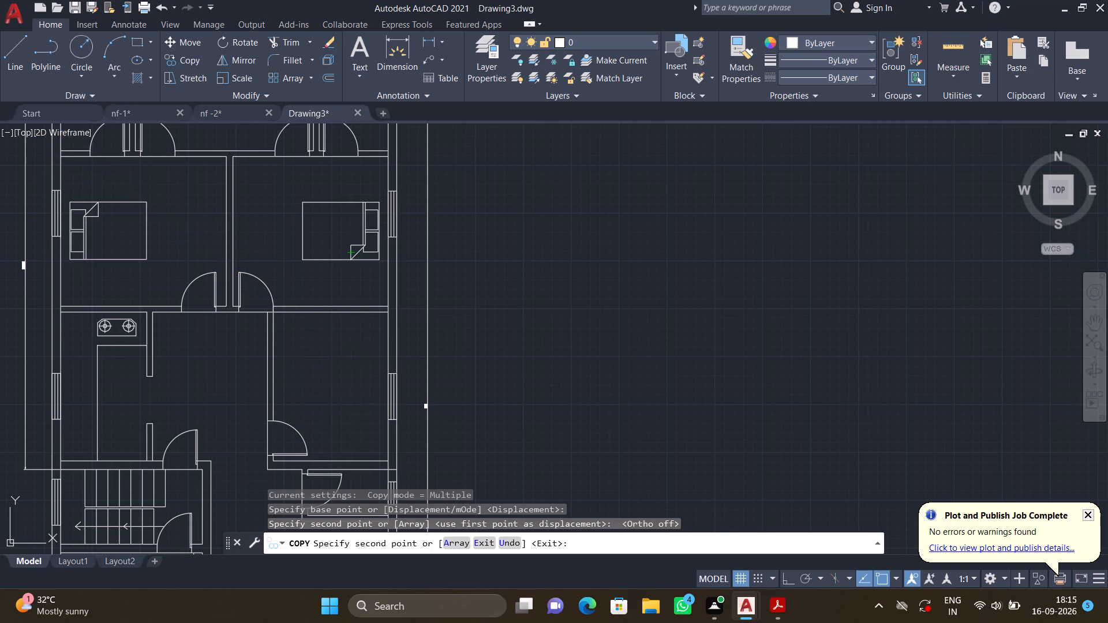
pyautogui.moveTo(366, 355); pyautogui.dragTo(352, 271, button='middle')
pyautogui.scroll(2, 362, 281)
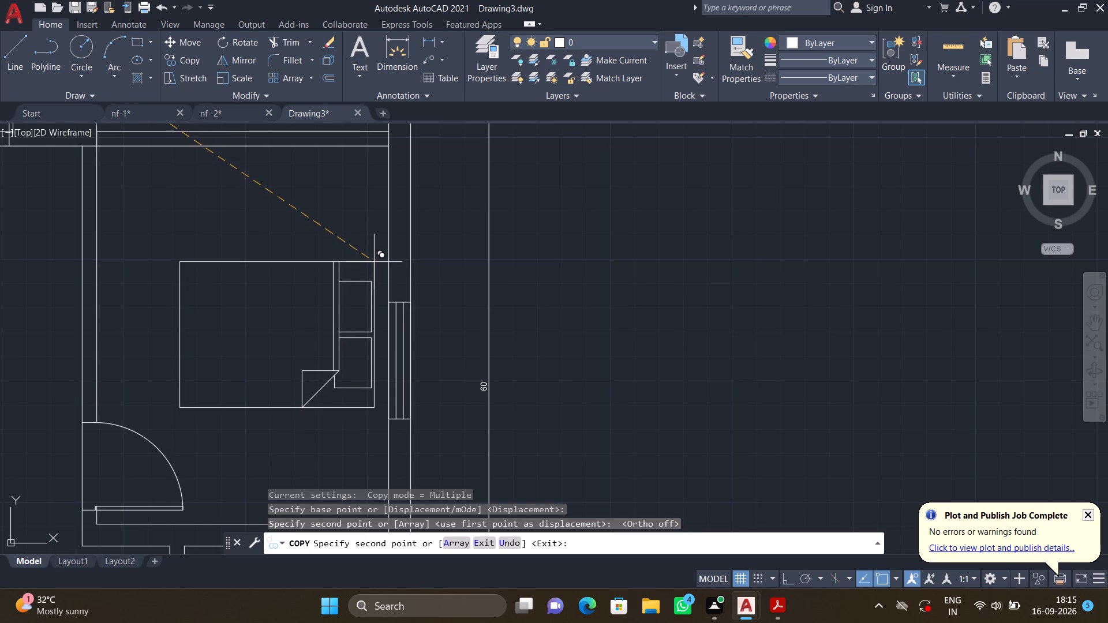
pyautogui.click(374, 262)
pyautogui.scroll(-2, 294, 244)
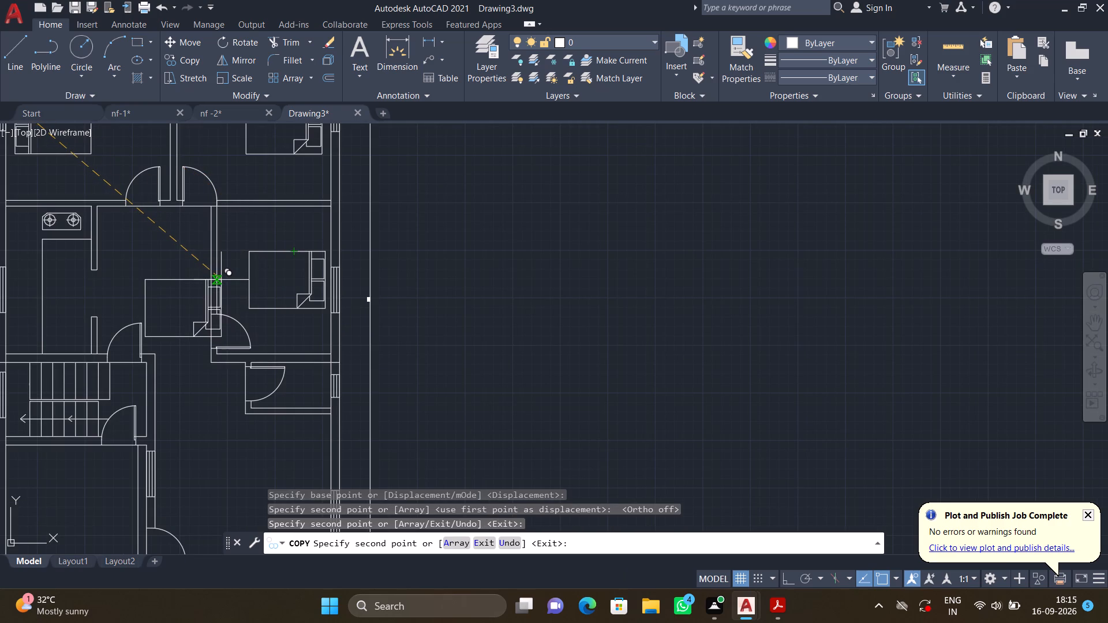
pyautogui.press('Return')
pyautogui.scroll(-3, 238, 298)
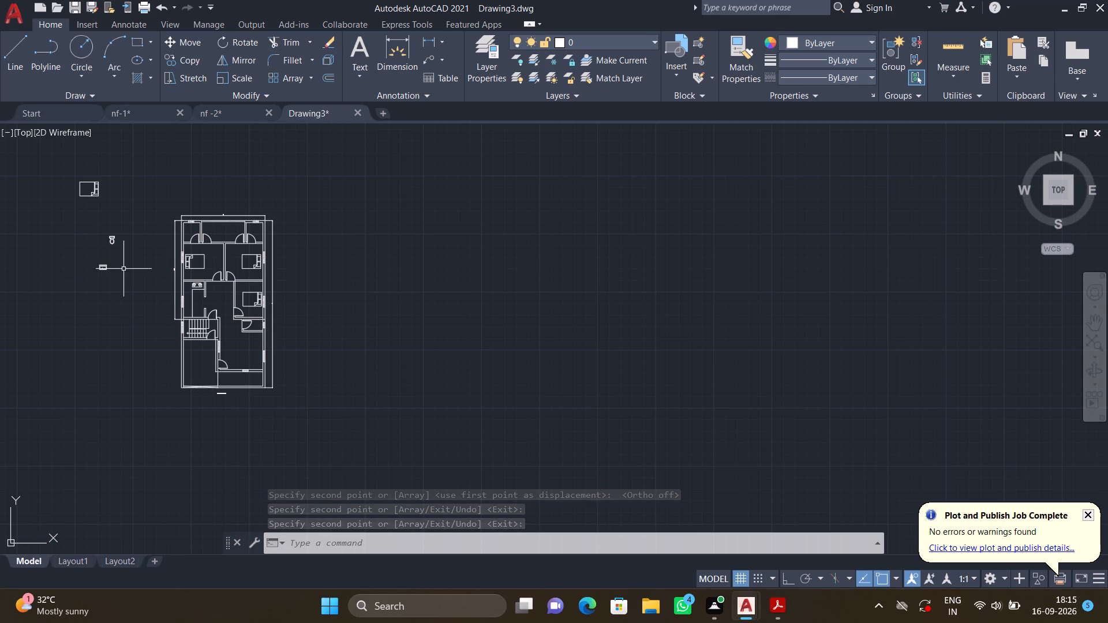
# Copy the toilet by its tank's upper-left corner into the top-right bathroom, with its tank just below the window.
pyautogui.scroll(-1, 77, 284)
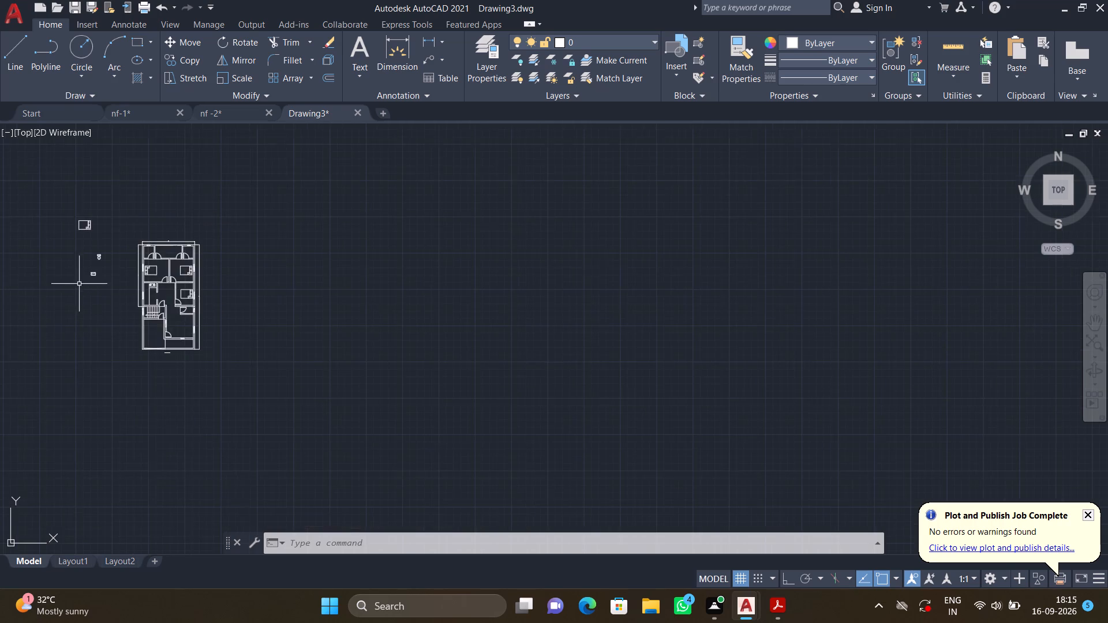
pyautogui.moveTo(79, 283); pyautogui.dragTo(183, 297, button='middle')
pyautogui.scroll(5, 201, 274)
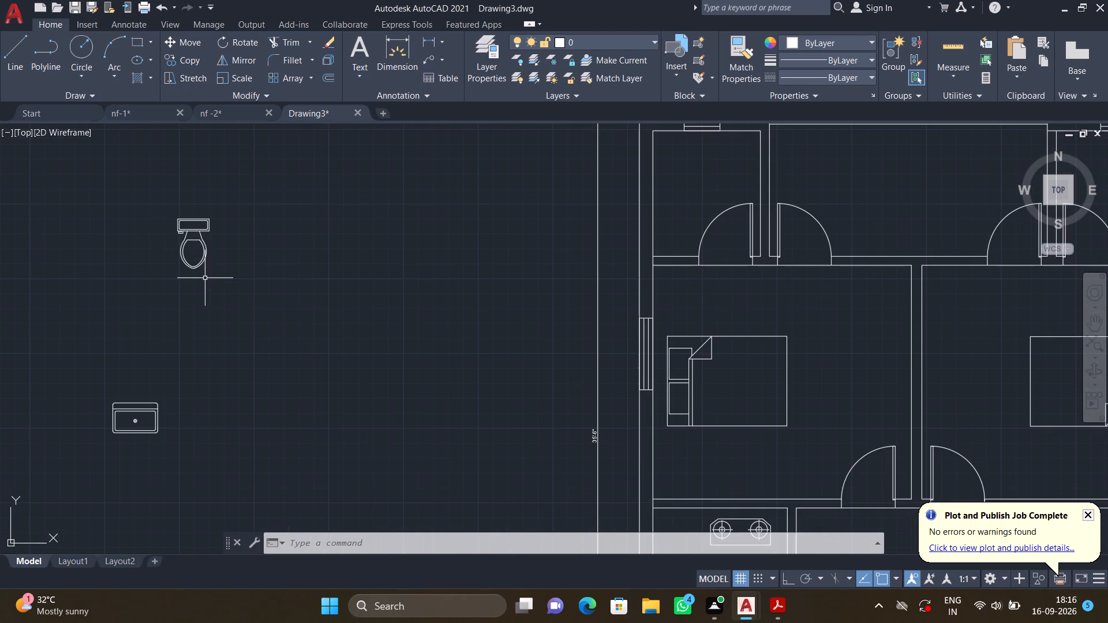
pyautogui.write('CO')
pyautogui.press('Return')
pyautogui.click(222, 272)
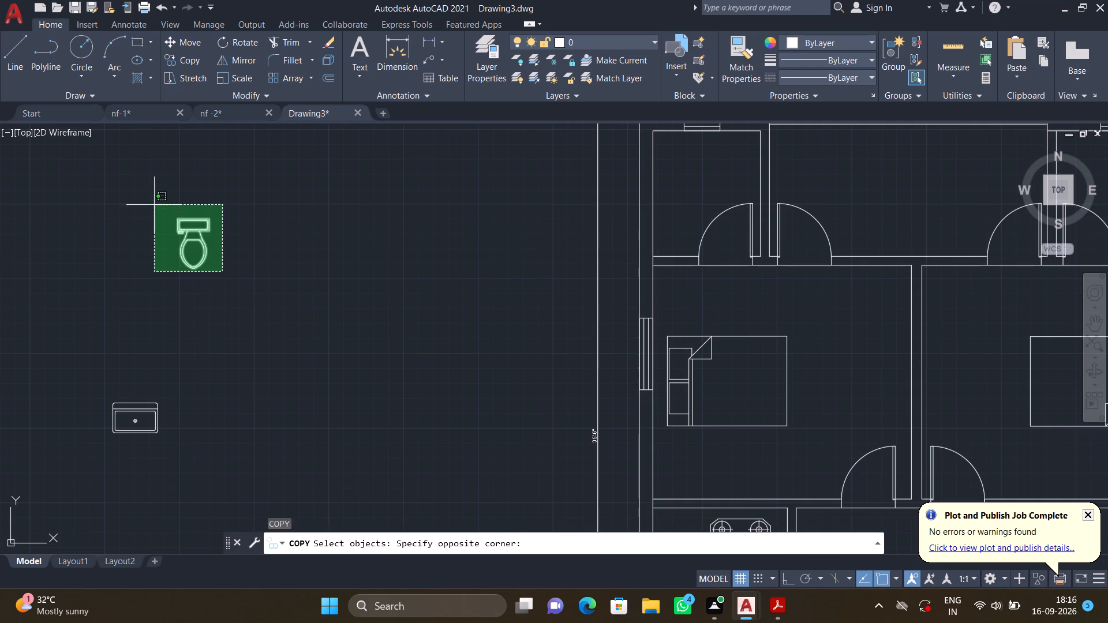
pyautogui.click(153, 202)
pyautogui.press('Return')
pyautogui.click(175, 214)
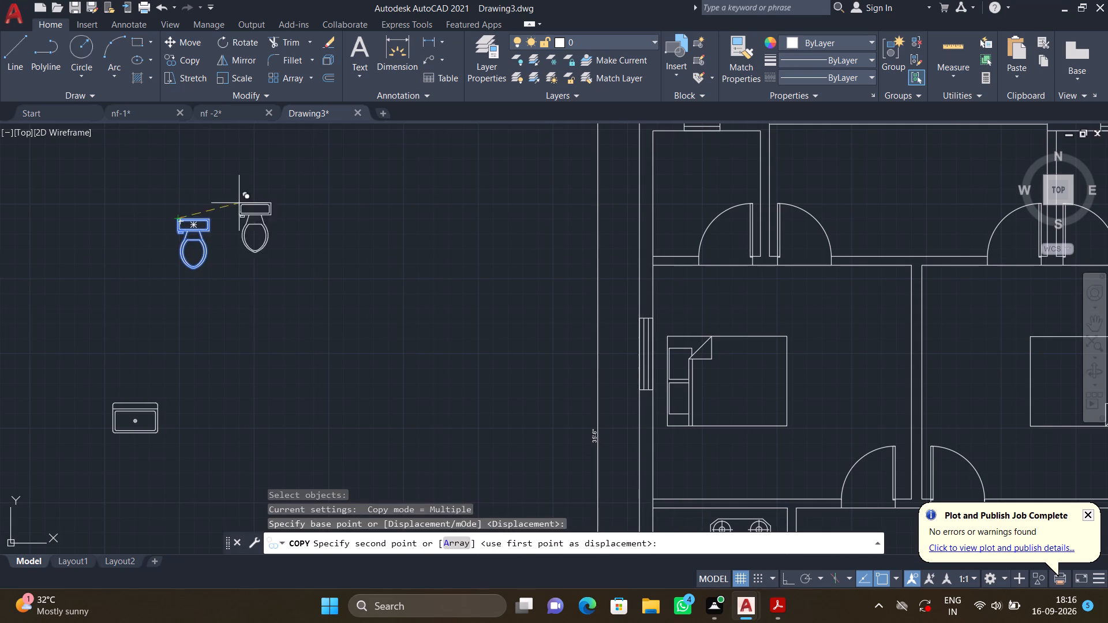
pyautogui.scroll(-1, 453, 209)
pyautogui.moveTo(445, 209); pyautogui.dragTo(213, 275, button='middle')
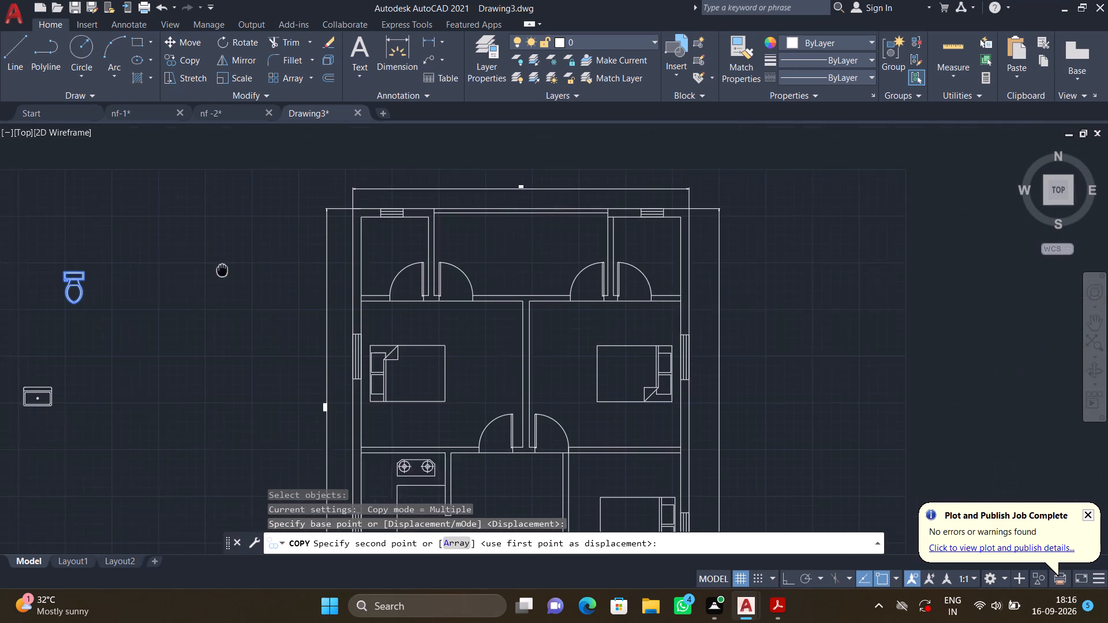
pyautogui.moveTo(213, 275); pyautogui.dragTo(198, 286, button='middle')
pyautogui.moveTo(562, 281); pyautogui.dragTo(411, 318, button='middle')
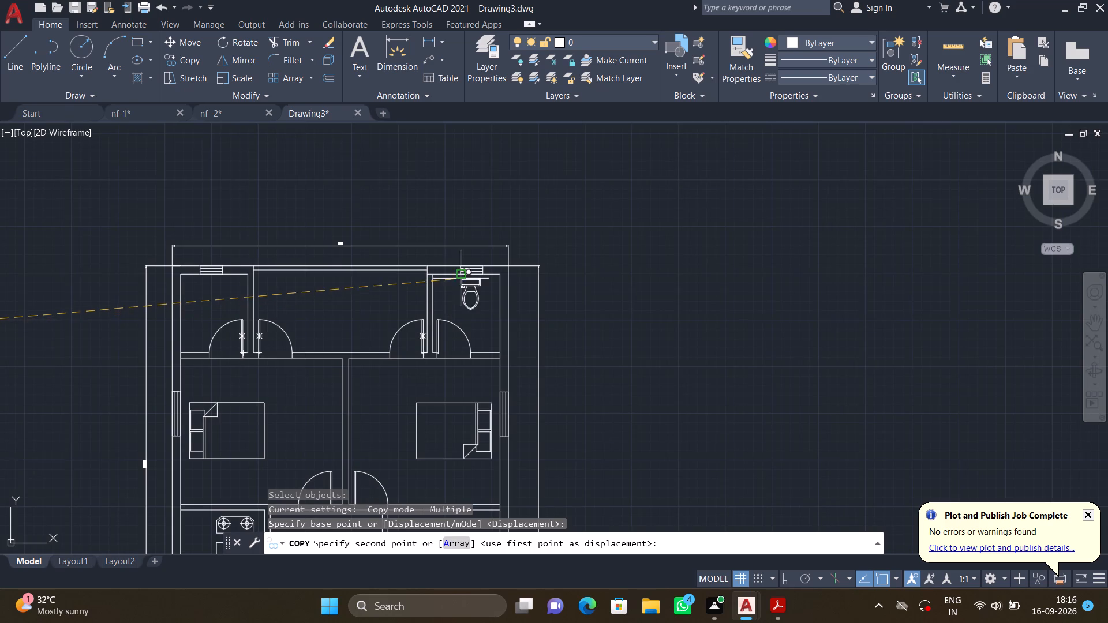
pyautogui.scroll(3, 465, 280)
pyautogui.click(443, 264)
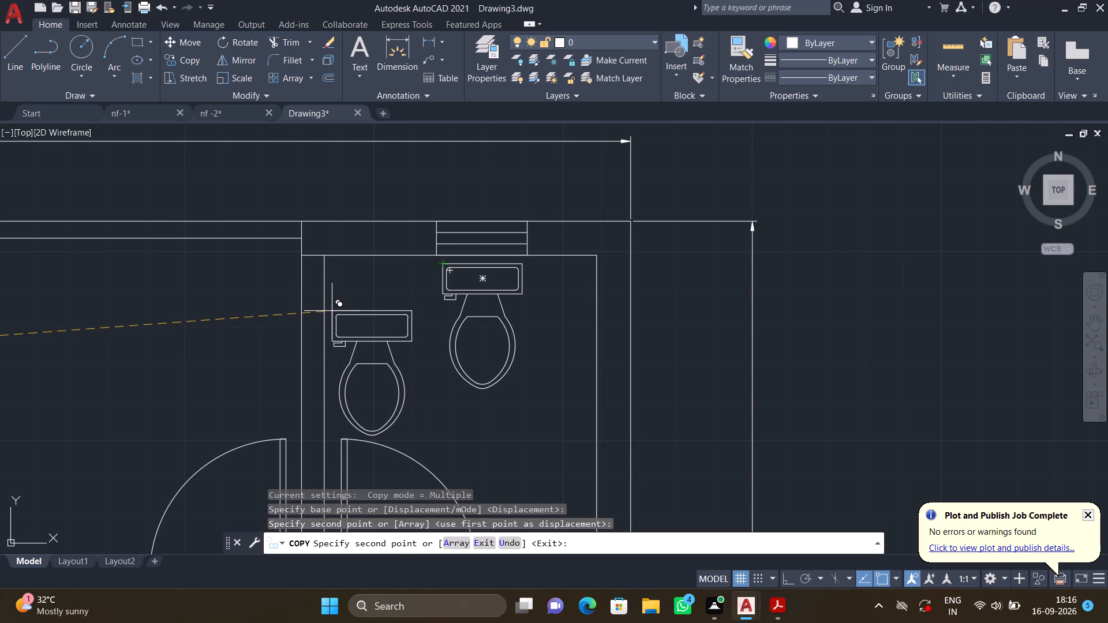
pyautogui.press('Escape')
# Rotate the original toilet outside the plan 90° counterclockwise about its tank's left edge, so its bowl faces right.
pyautogui.scroll(-3, 345, 334)
pyautogui.scroll(-3, 288, 365)
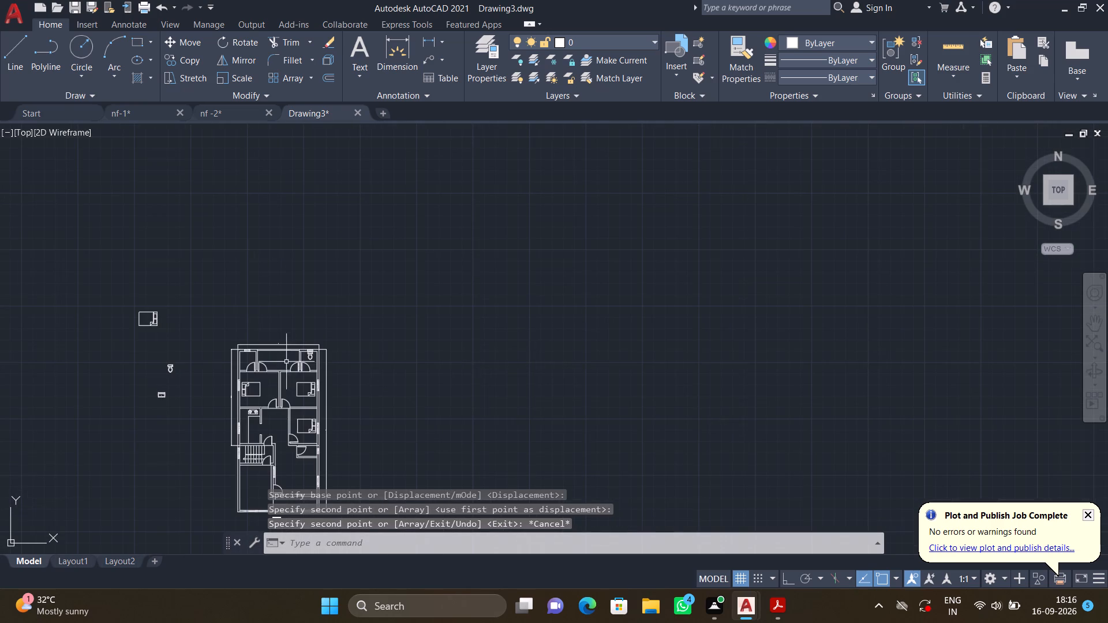
pyautogui.moveTo(222, 376); pyautogui.dragTo(287, 285, button='middle')
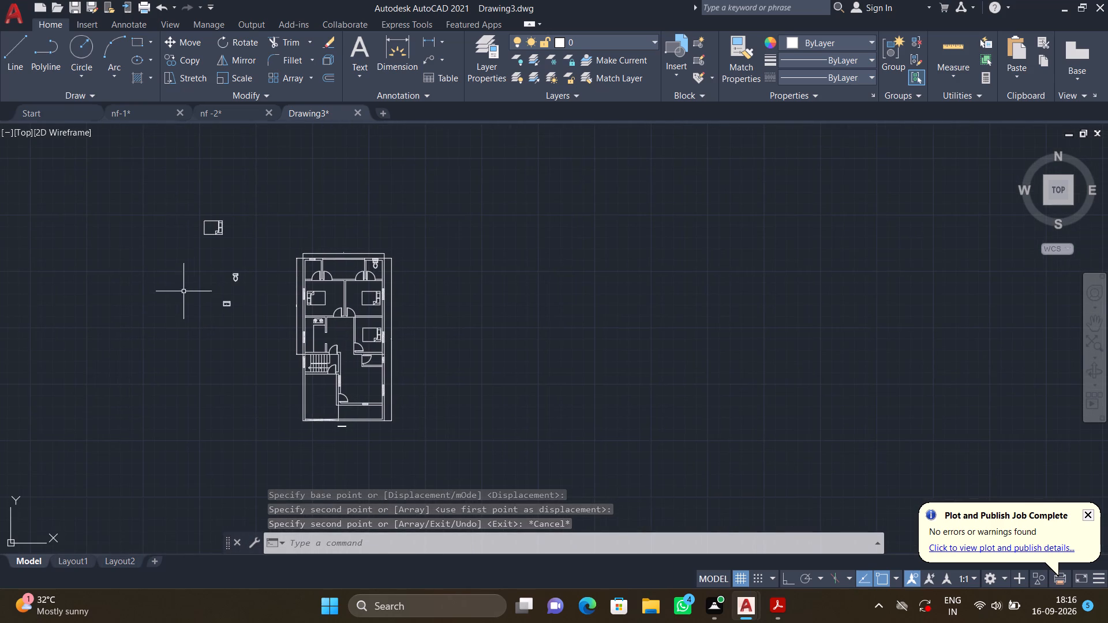
pyautogui.scroll(4, 246, 262)
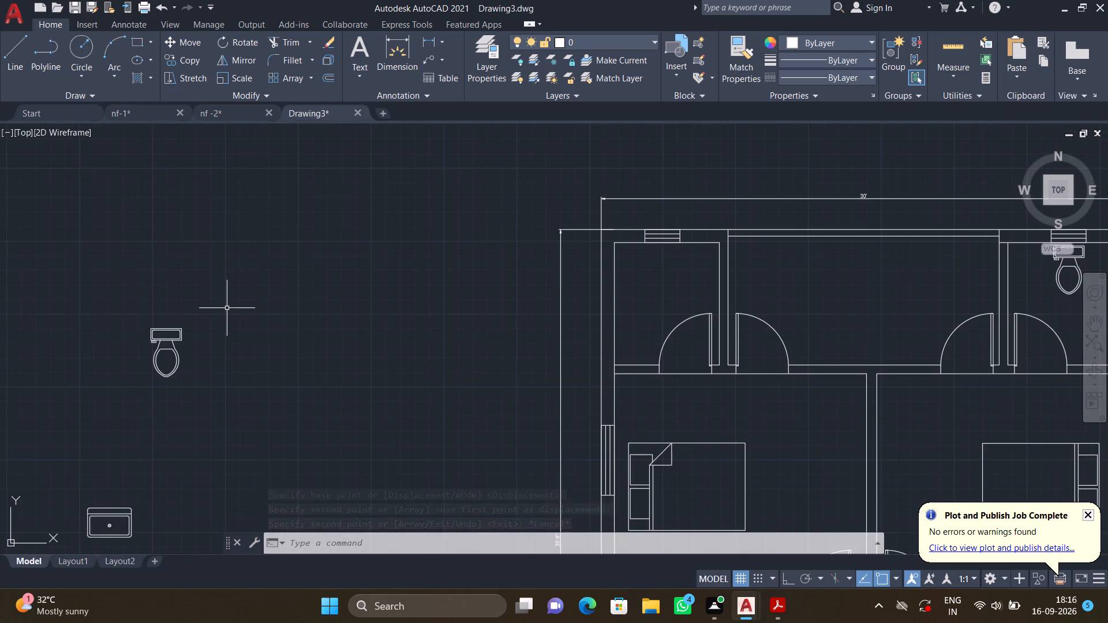
pyautogui.press('F8')
pyautogui.write('RO')
pyautogui.press('Return')
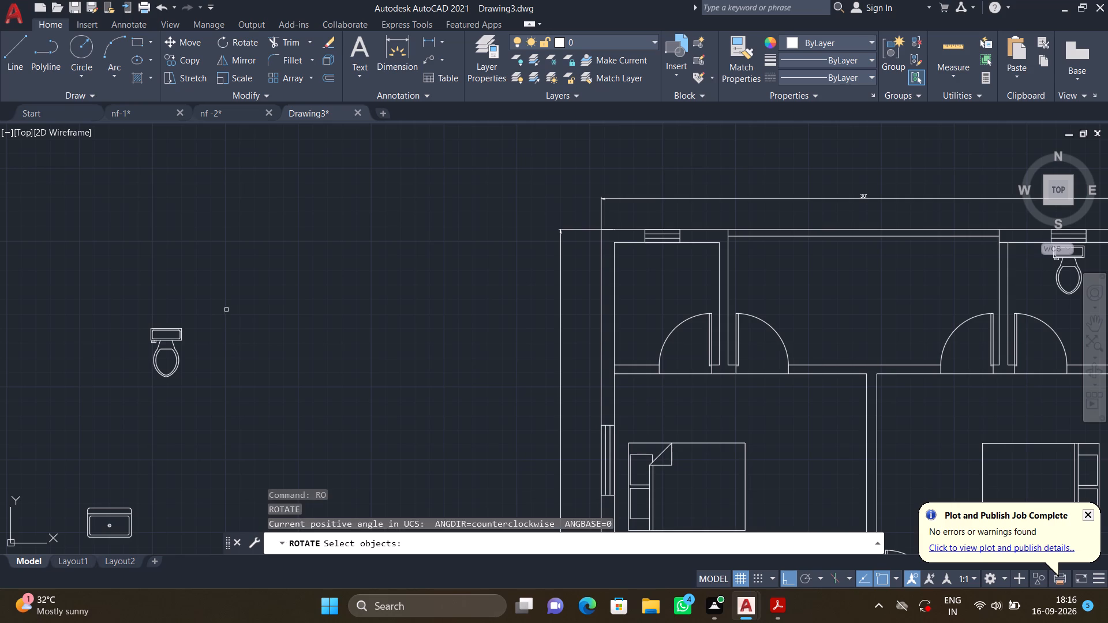
pyautogui.click(216, 373)
pyautogui.click(136, 319)
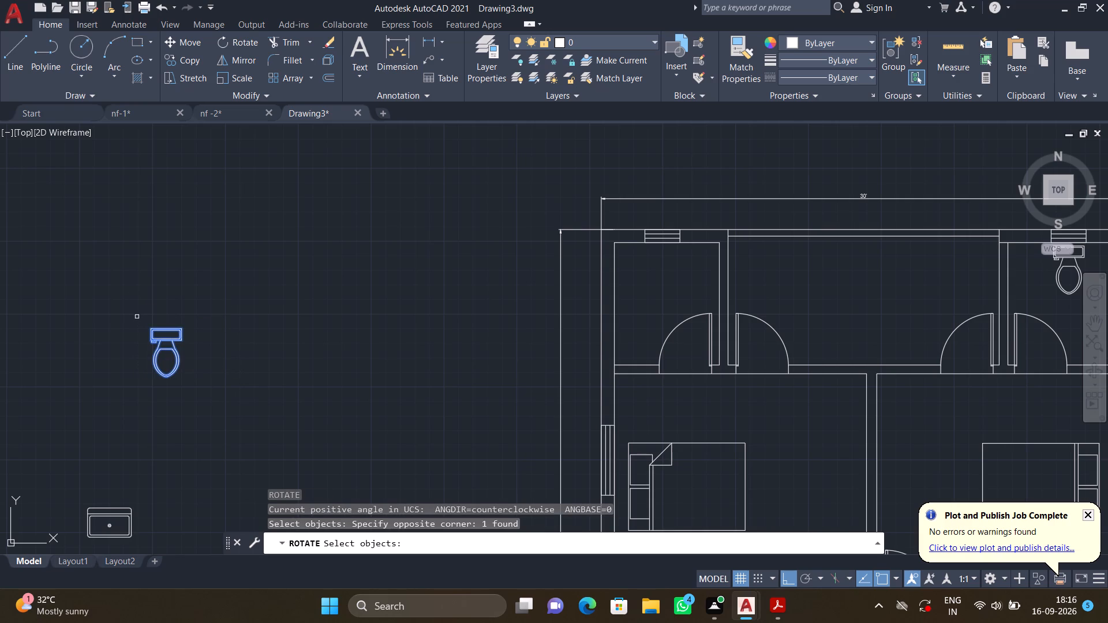
pyautogui.press('Return')
pyautogui.click(148, 333)
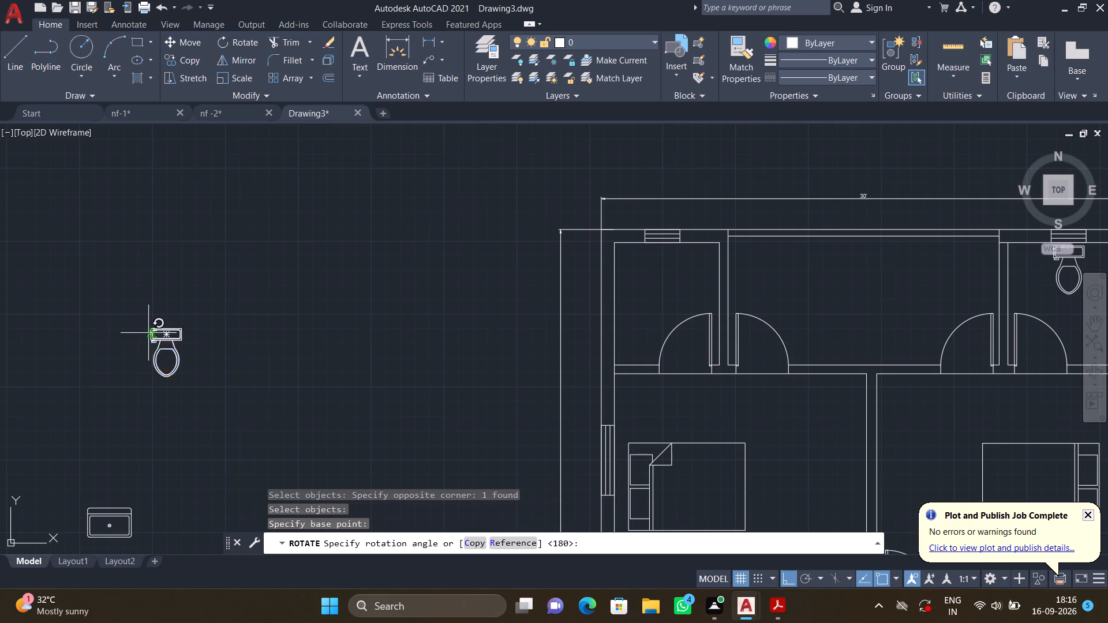
pyautogui.click(140, 304)
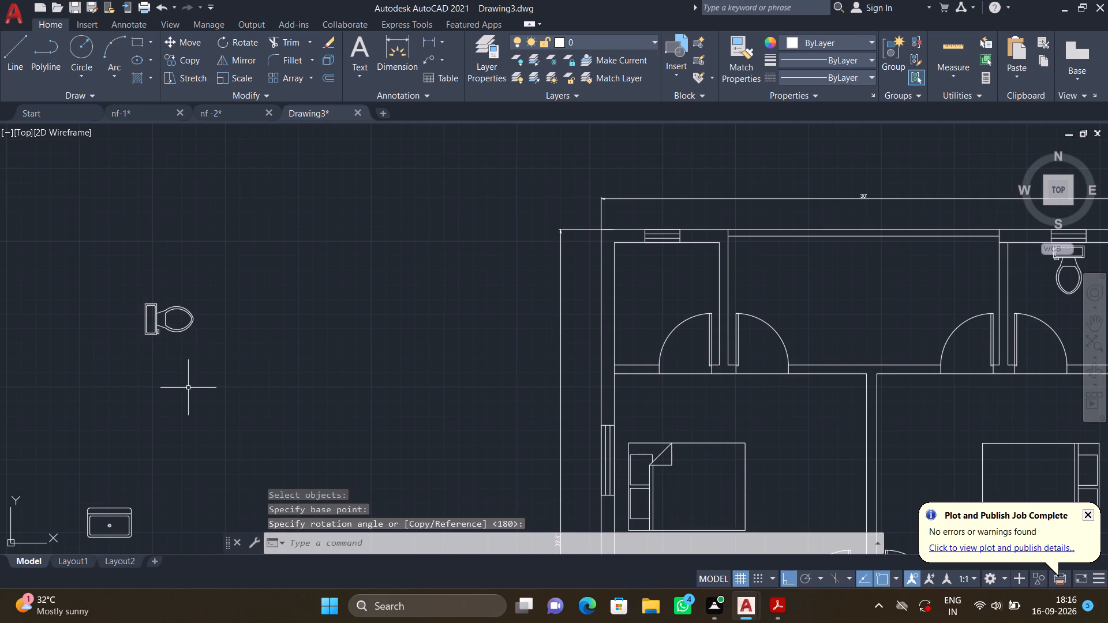
# Copy the rotated toilet by its tank's upper-left corner into the top-left bathroom, with its tank near the left outer wall.
pyautogui.write('CO')
pyautogui.press('Return')
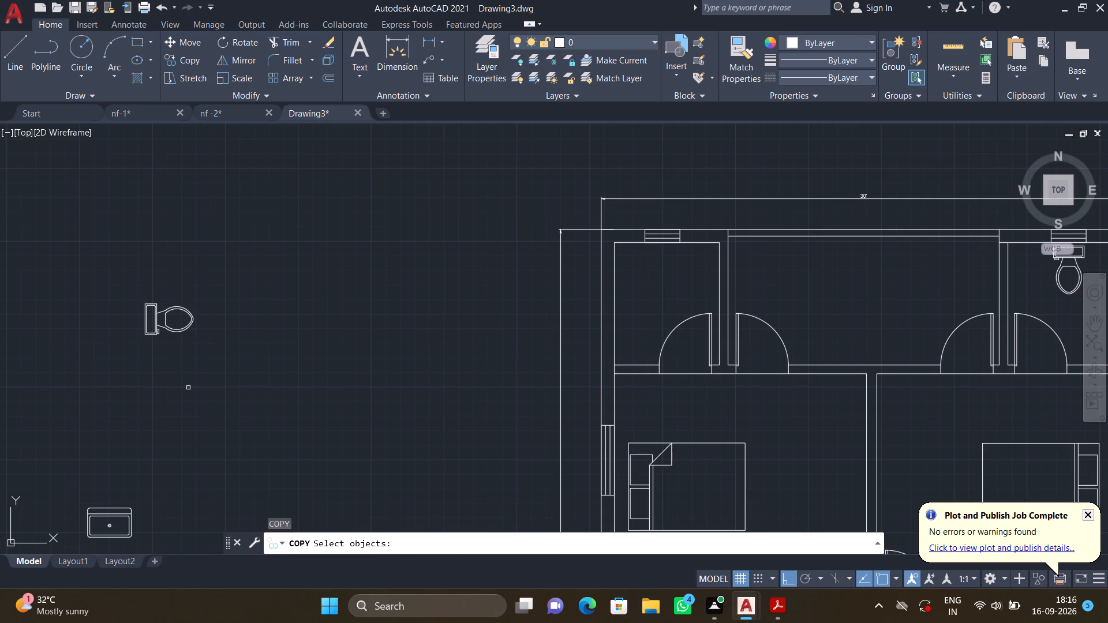
pyautogui.click(234, 354)
pyautogui.click(119, 290)
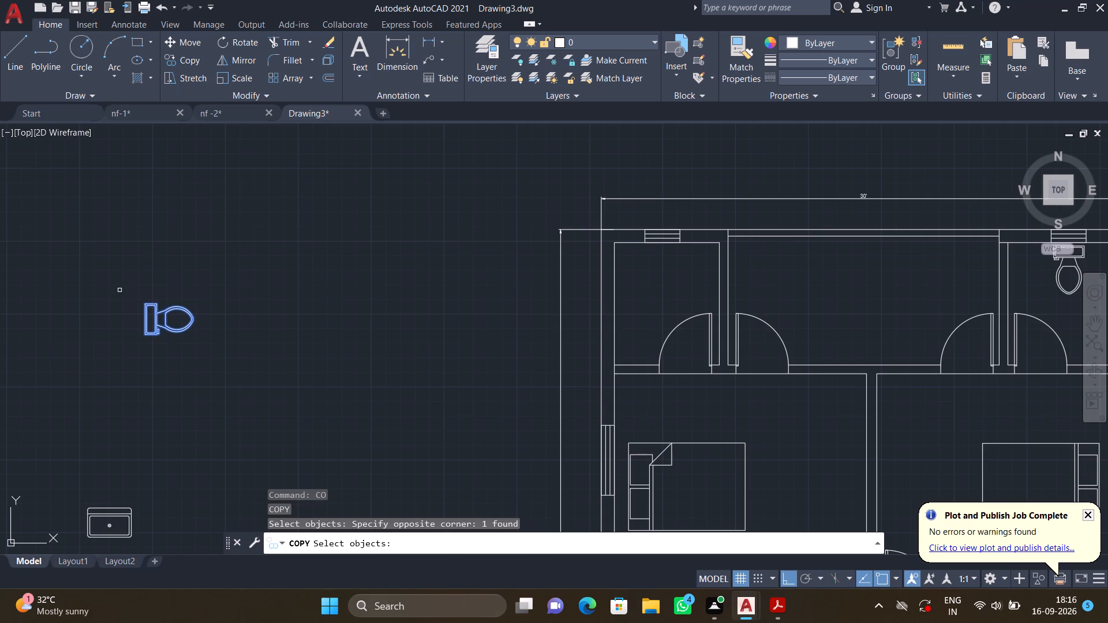
pyautogui.press('Return')
pyautogui.click(141, 303)
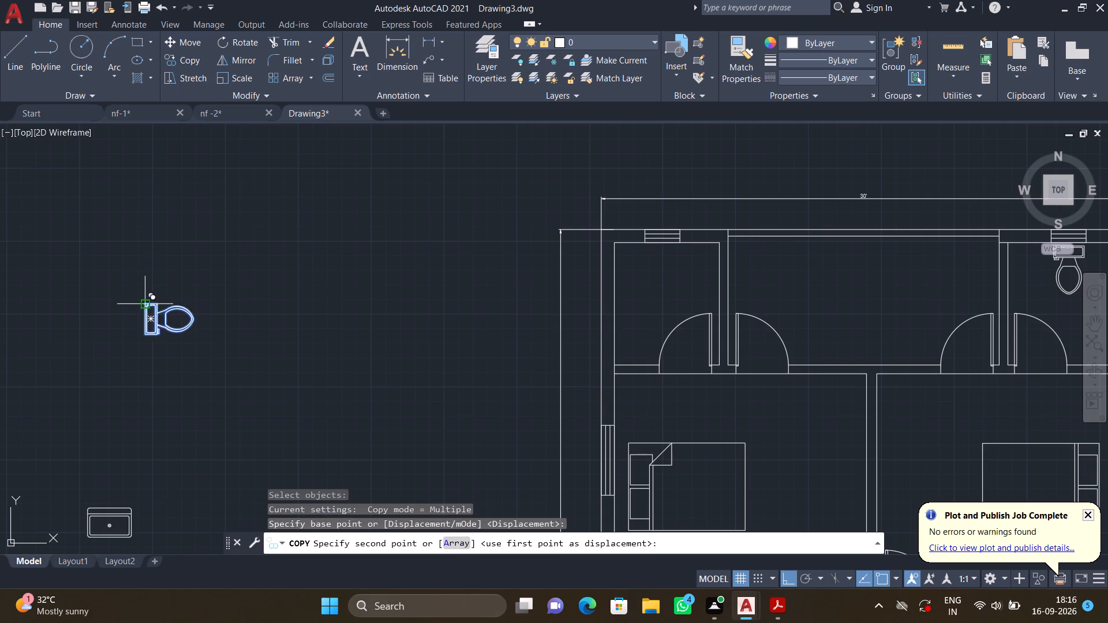
pyautogui.press('F8')
pyautogui.moveTo(365, 335); pyautogui.dragTo(214, 328, button='middle')
pyautogui.scroll(-1, 360, 333)
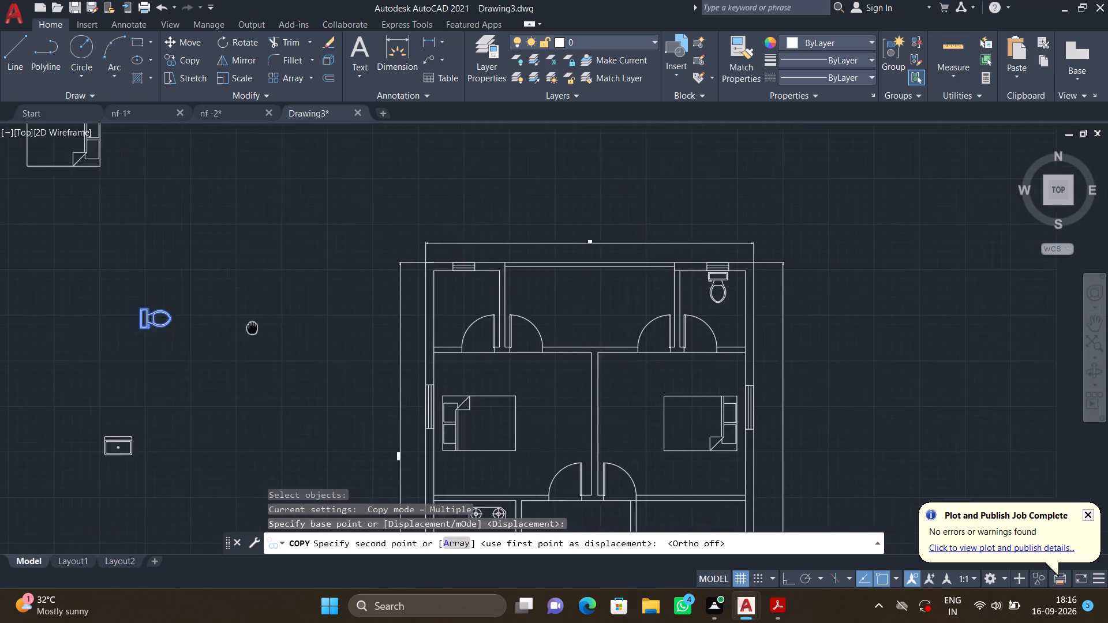
pyautogui.moveTo(214, 328); pyautogui.dragTo(141, 345, button='middle')
pyautogui.scroll(2, 303, 318)
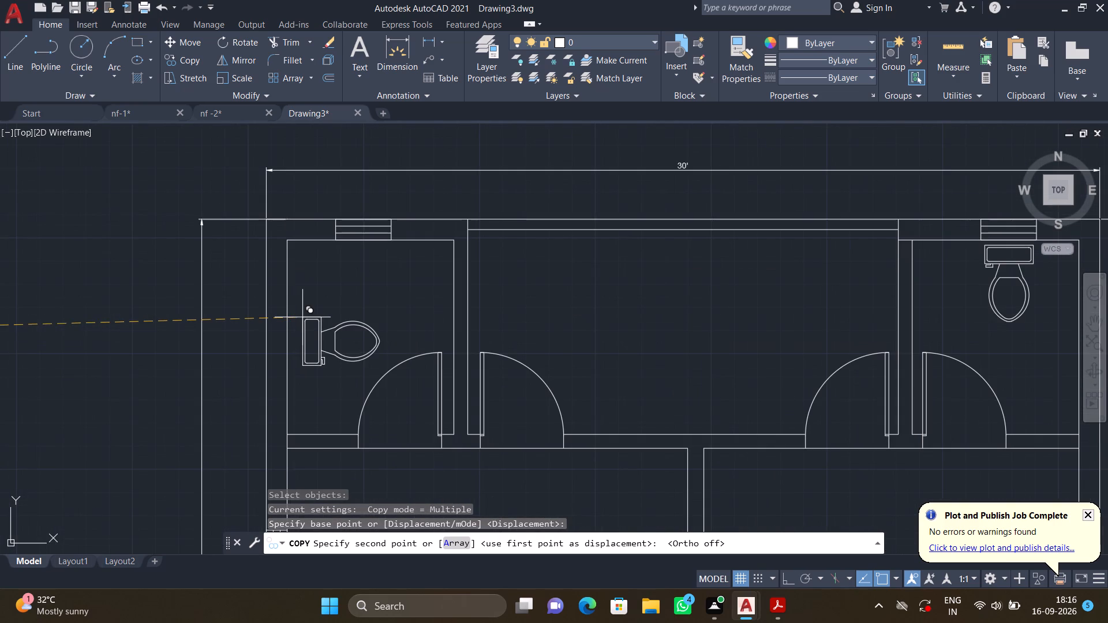
pyautogui.scroll(3, 298, 307)
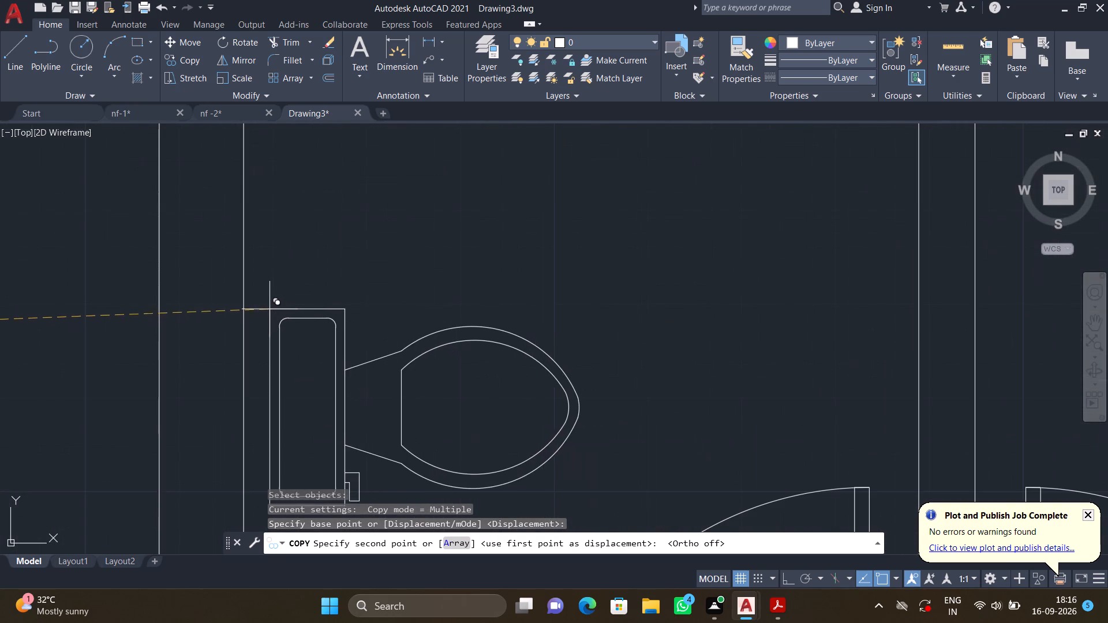
pyautogui.click(262, 280)
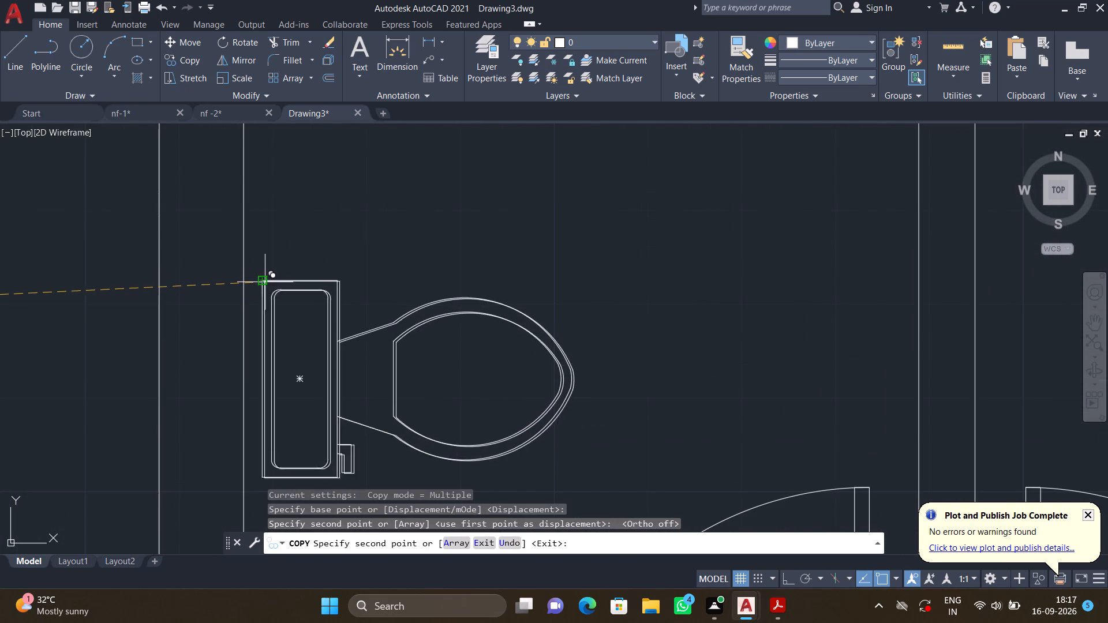
pyautogui.scroll(-4, 380, 247)
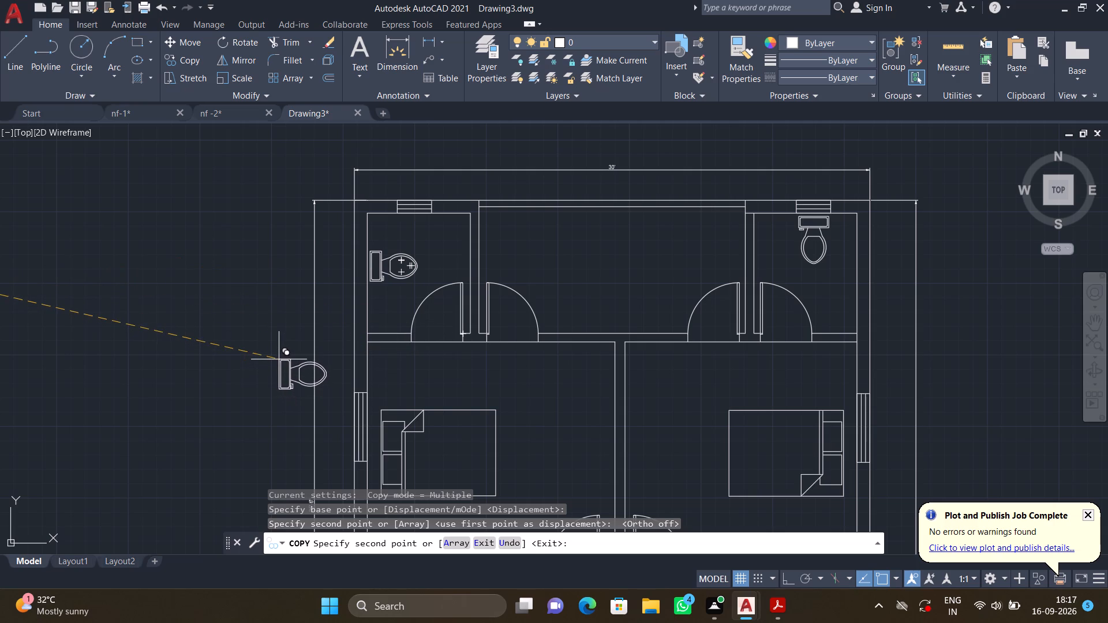
pyautogui.press('Escape')
# Rotate the original toilet outside the plan another 90° counterclockwise about its tank's upper-left corner, so its bowl faces up.
pyautogui.scroll(-2, 285, 365)
pyautogui.moveTo(267, 412); pyautogui.dragTo(265, 356, button='middle')
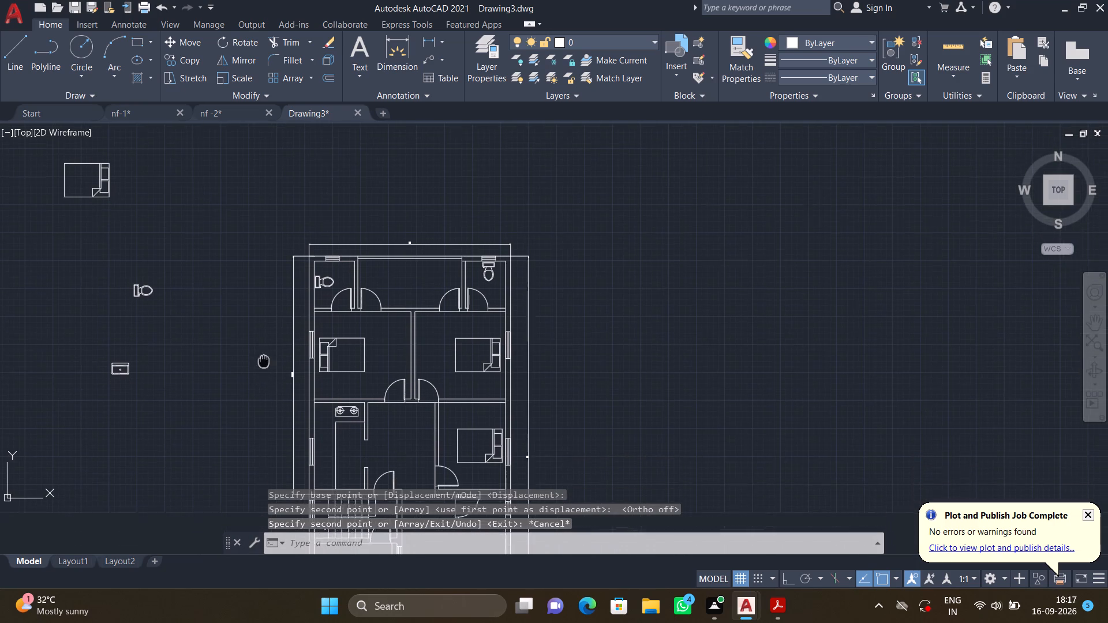
pyautogui.moveTo(265, 356); pyautogui.dragTo(265, 351, button='middle')
pyautogui.scroll(-1, 154, 310)
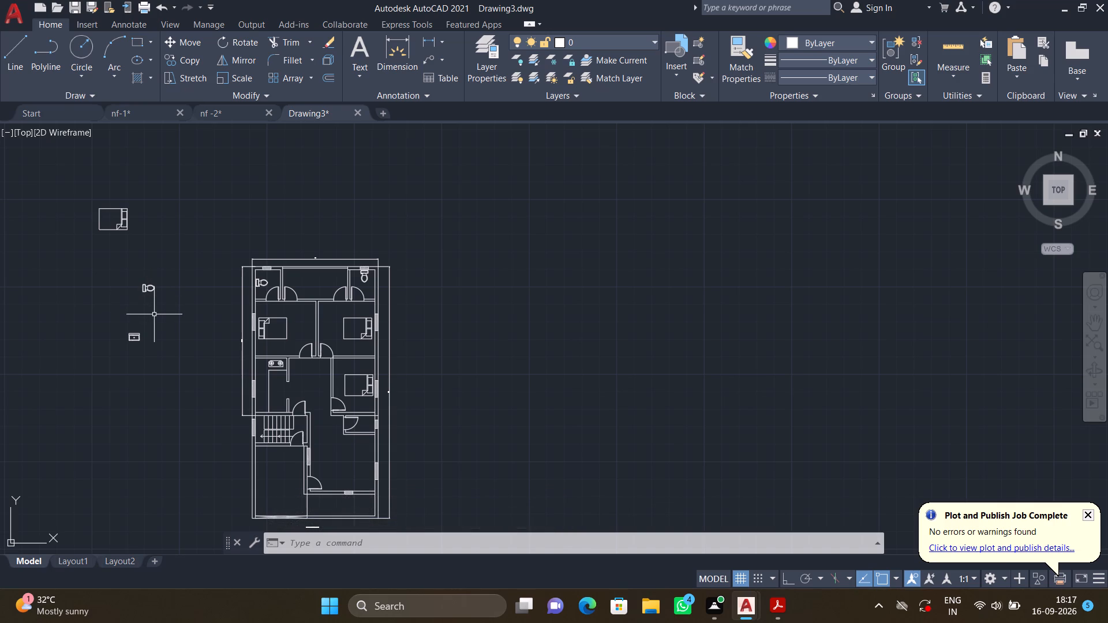
pyautogui.press('F8')
pyautogui.press('8')
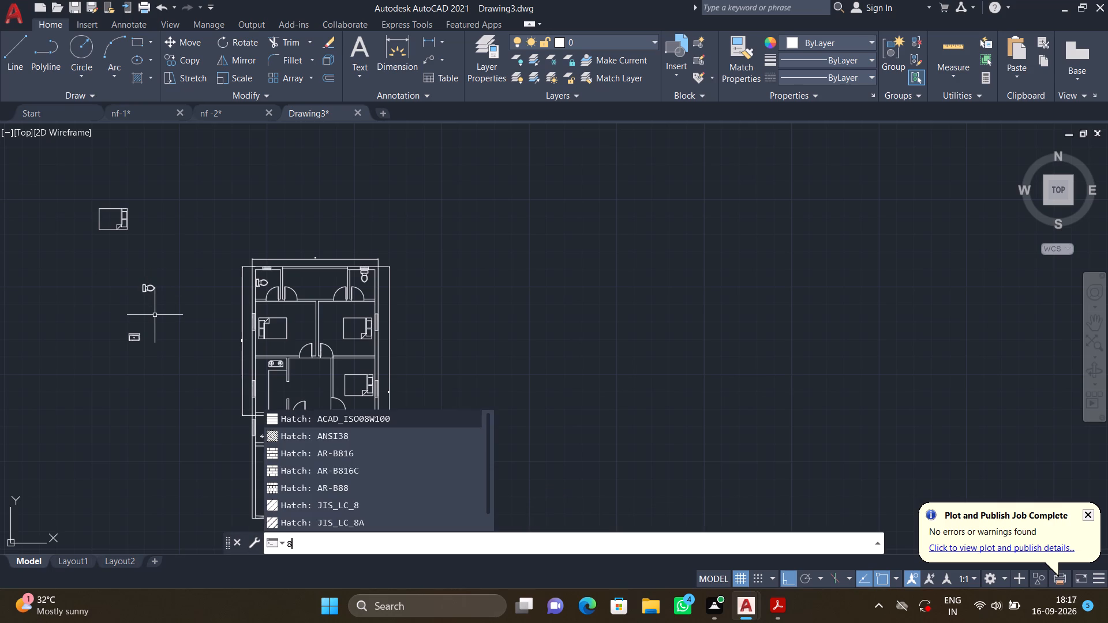
pyautogui.press('BackSpace')
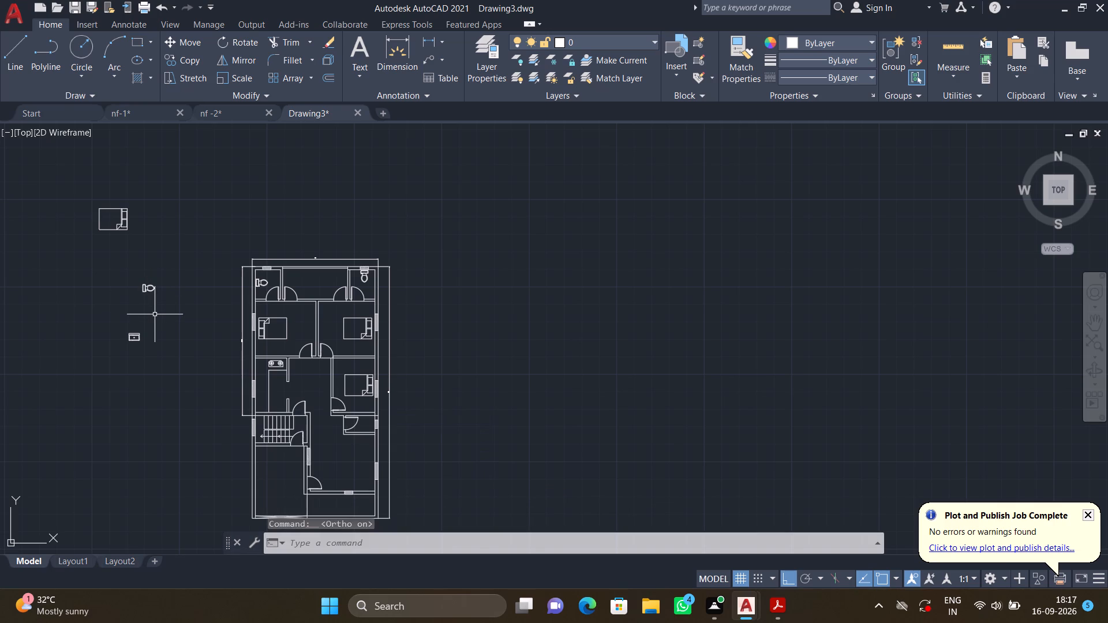
pyautogui.write('RO')
pyautogui.press('Return')
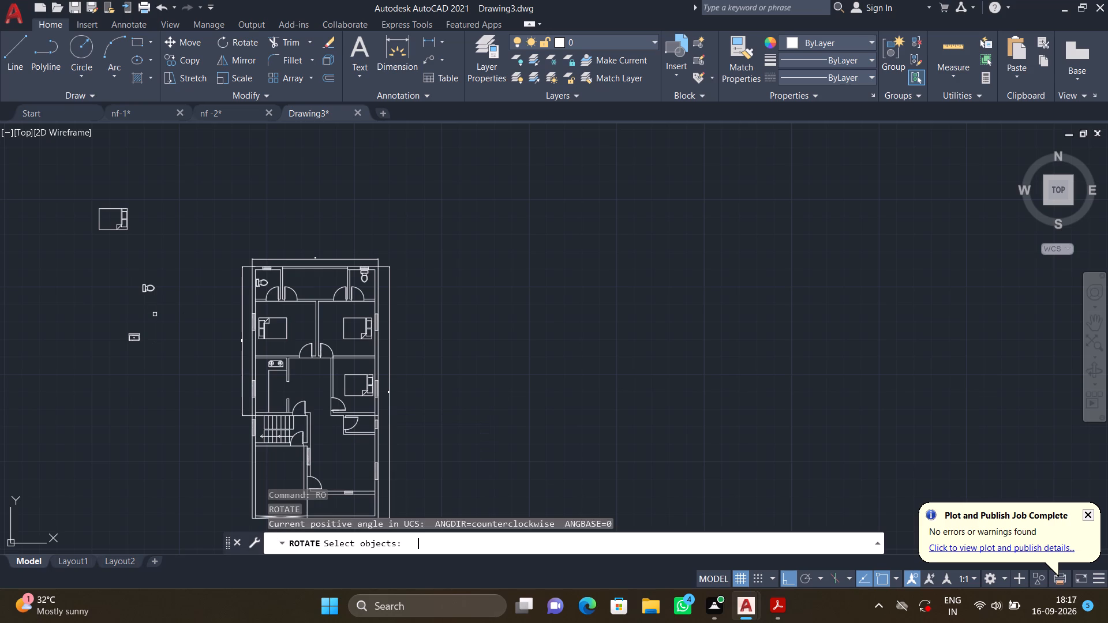
pyautogui.scroll(3, 145, 297)
pyautogui.click(189, 290)
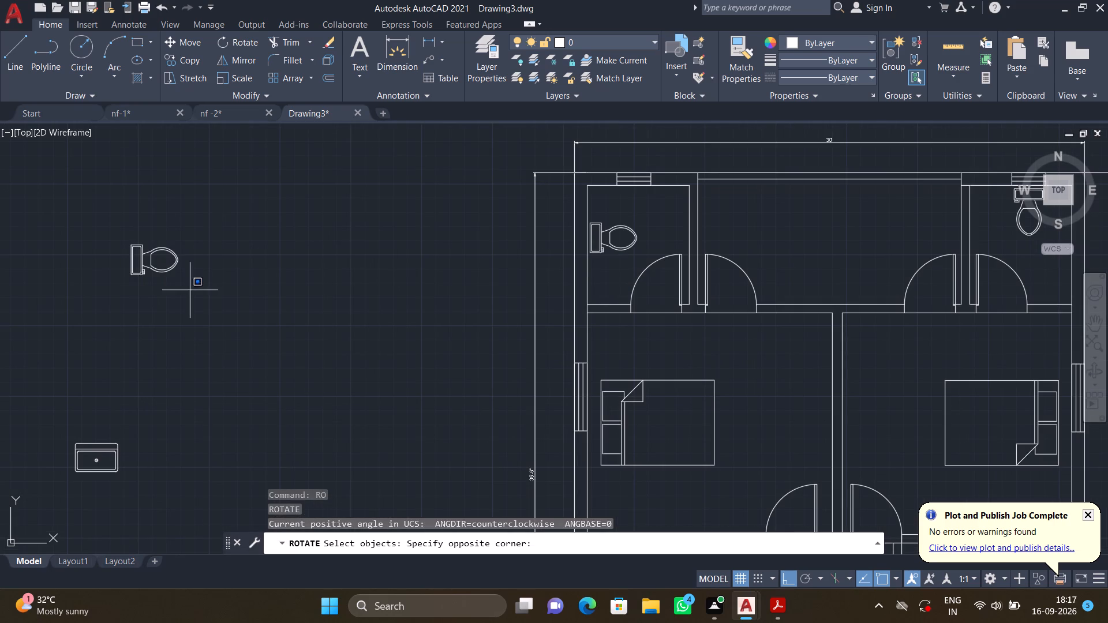
pyautogui.click(110, 235)
pyautogui.press('Return')
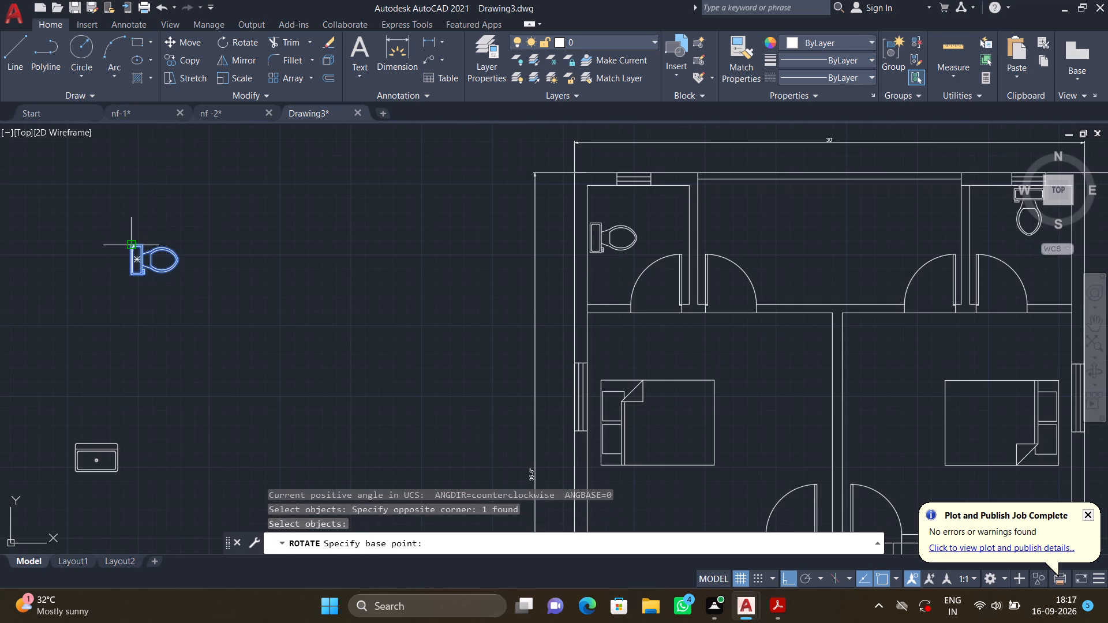
pyautogui.click(127, 243)
pyautogui.click(123, 230)
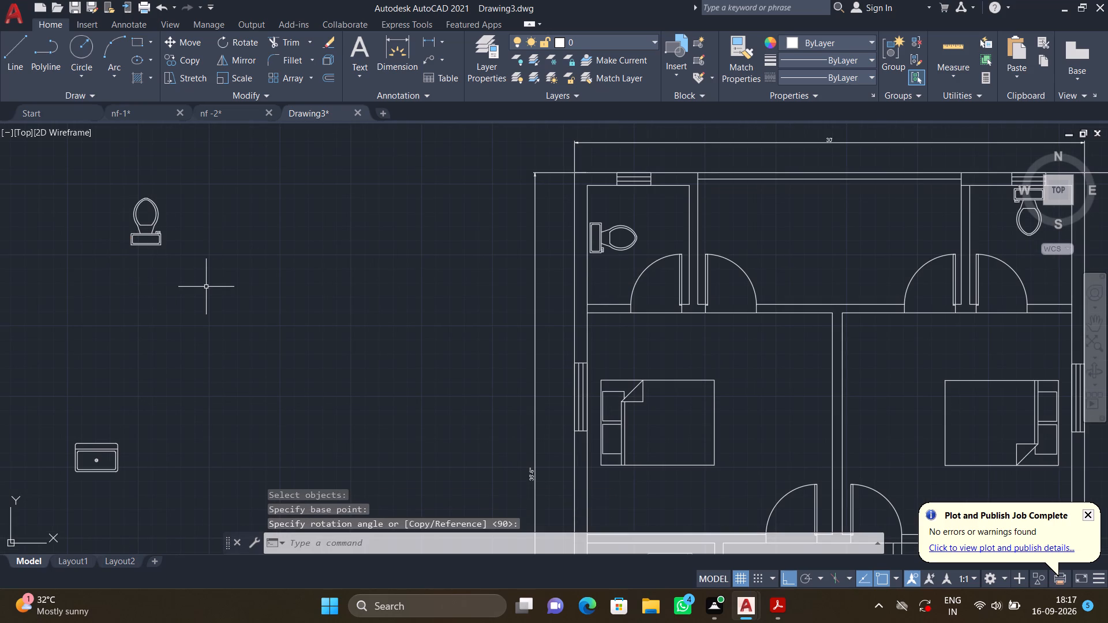
# Copy the upward-facing toilet by its tank's upper-left corner into the small bathroom below the lower-right bedroom, with its tank near the bottom wall.
pyautogui.press('c')
pyautogui.press('o')
pyautogui.press('Return')
pyautogui.click(191, 256)
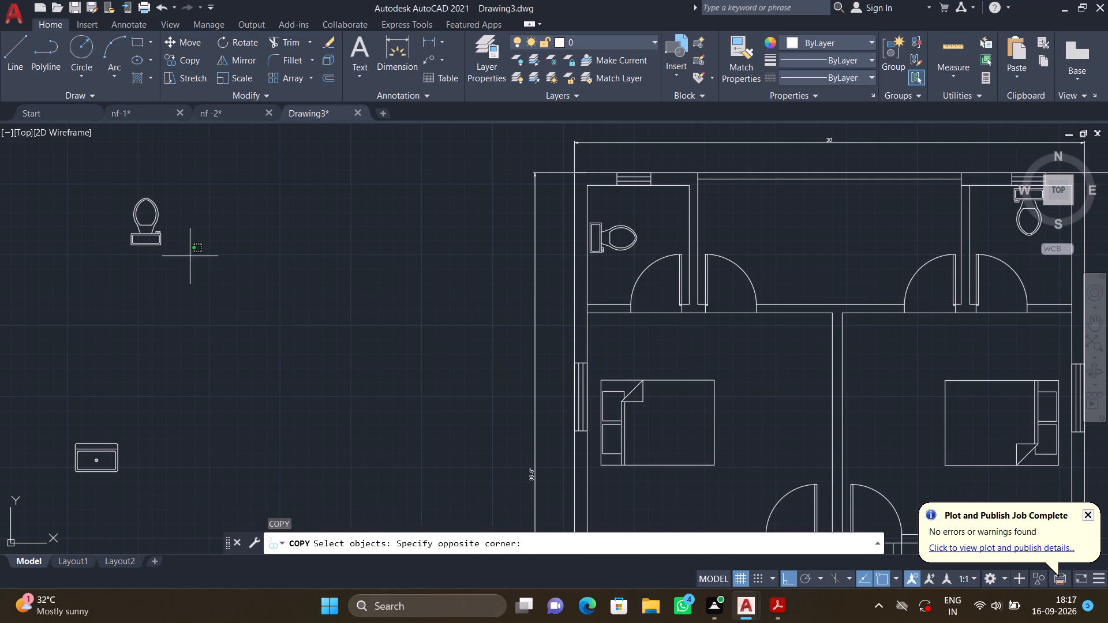
pyautogui.click(111, 187)
pyautogui.press('Return')
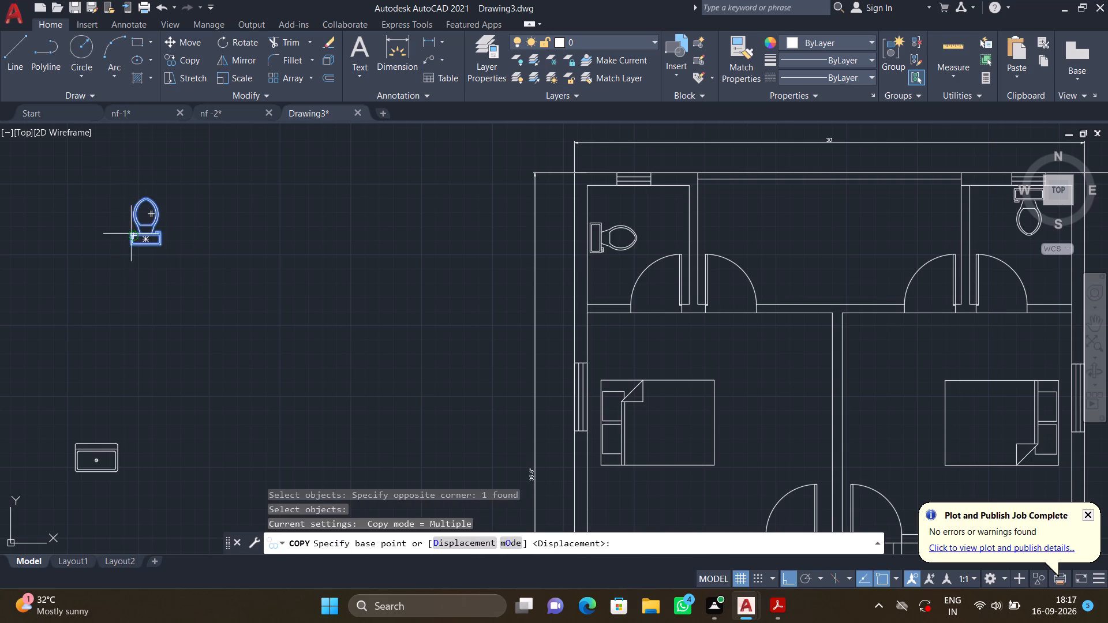
pyautogui.click(134, 238)
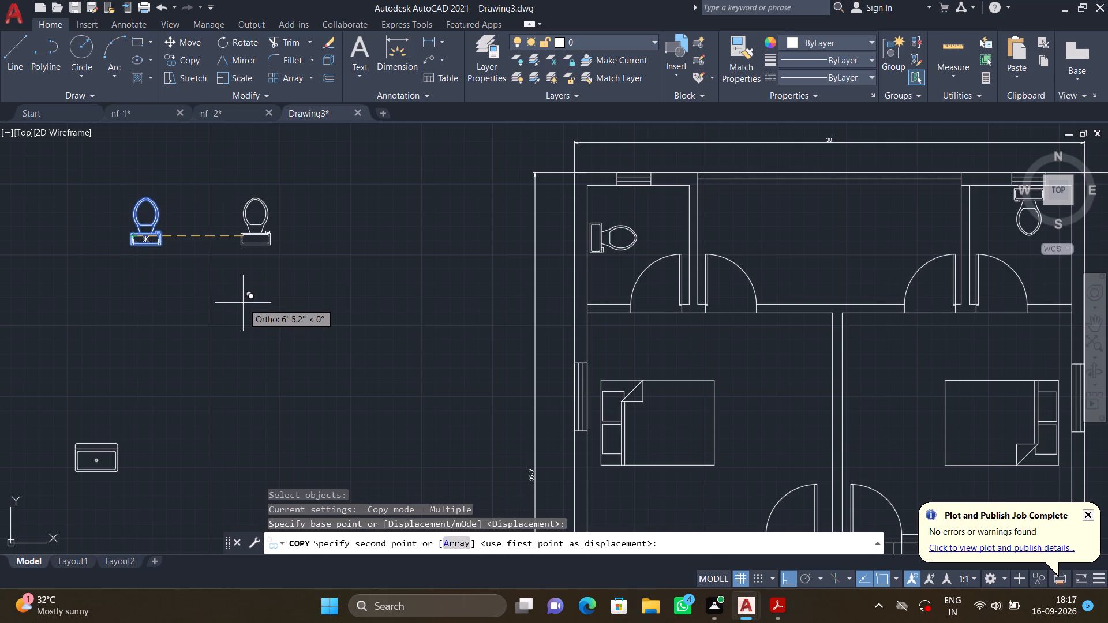
pyautogui.press('F8')
pyautogui.scroll(-2, 243, 306)
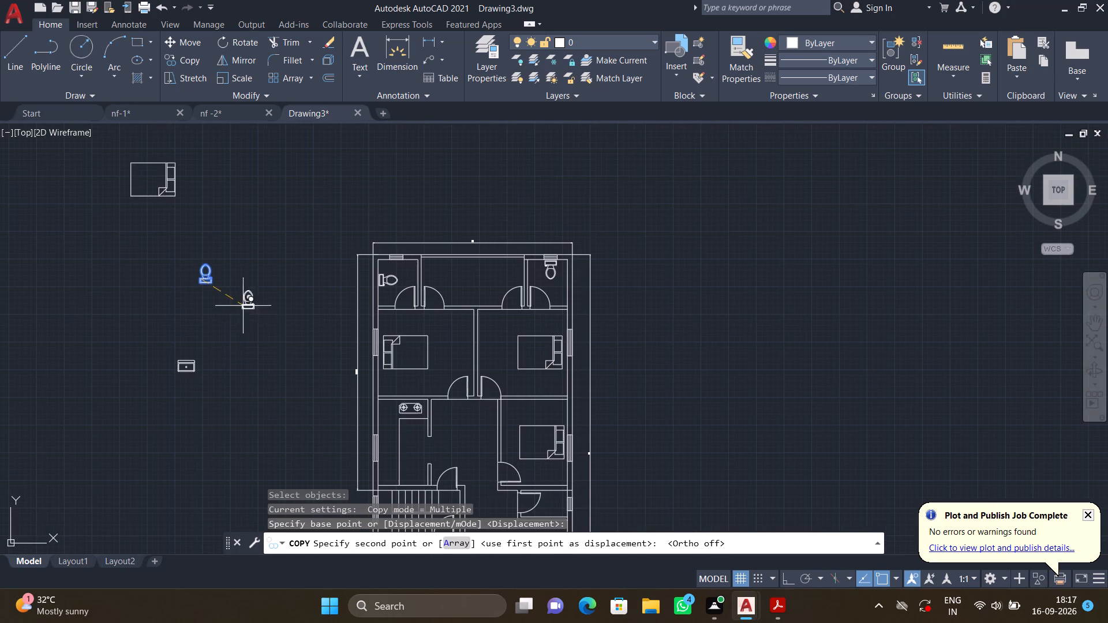
pyautogui.moveTo(275, 399); pyautogui.dragTo(154, 180, button='middle')
pyautogui.scroll(-1, 180, 216)
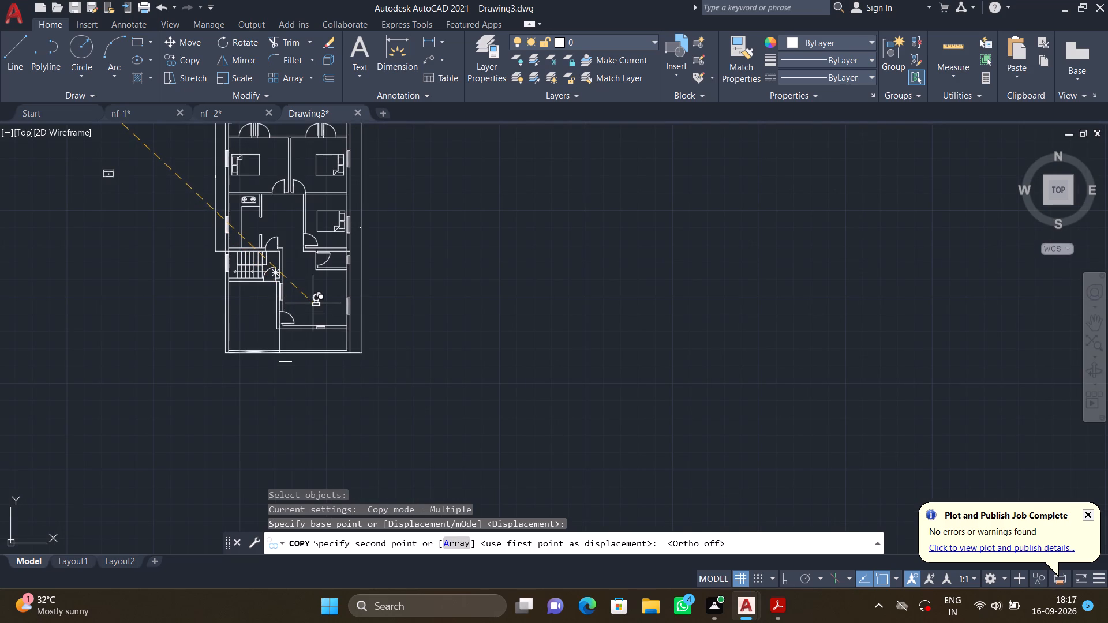
pyautogui.moveTo(304, 284); pyautogui.dragTo(278, 320, button='middle')
pyautogui.scroll(4, 313, 290)
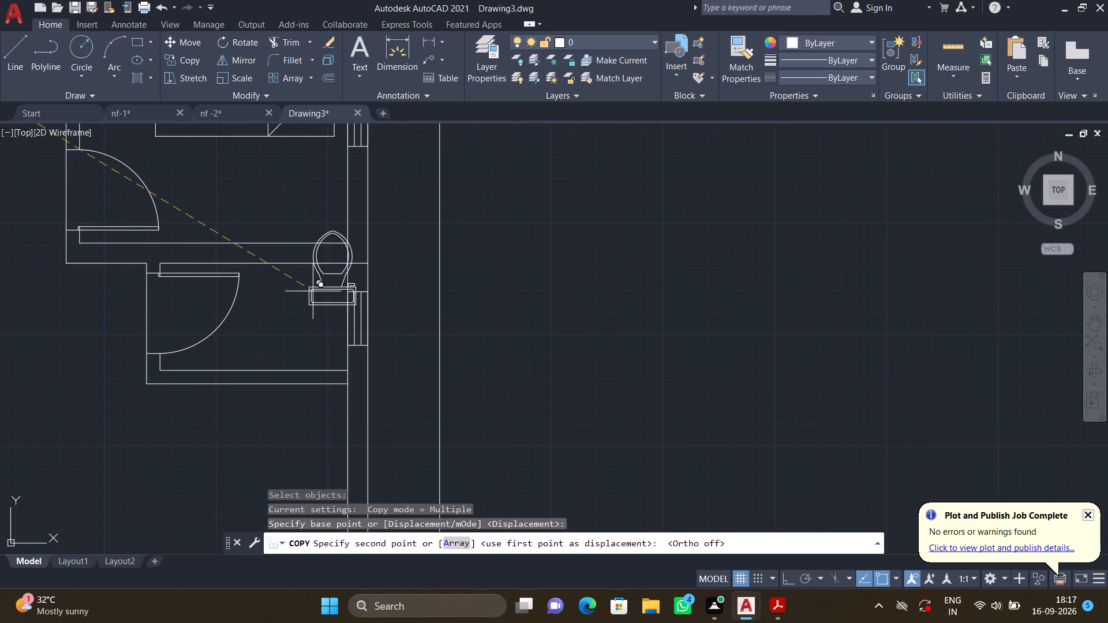
pyautogui.scroll(3, 290, 337)
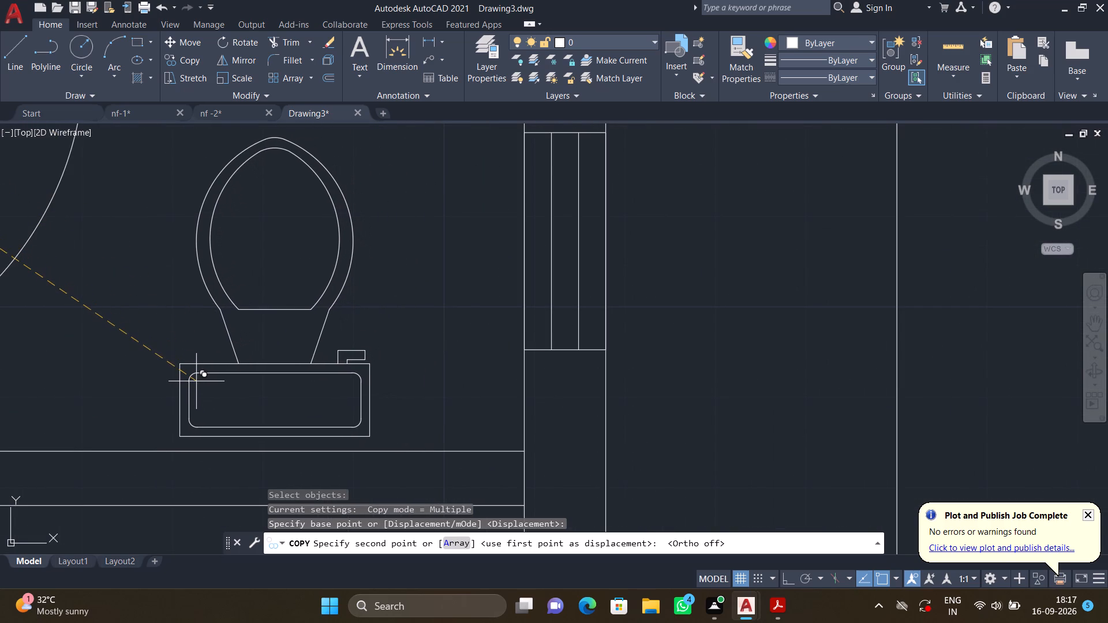
pyautogui.click(194, 381)
pyautogui.press('Return')
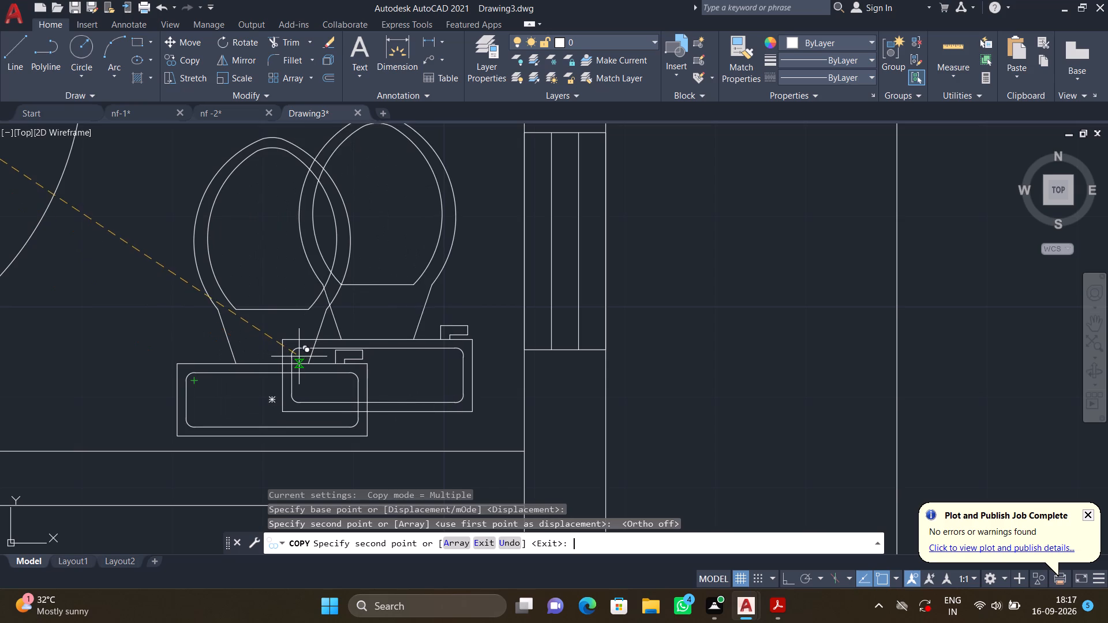
# Rotate the original sink outside the plan 90° counterclockwise about its upper-left corner, so its back edge faces left.
pyautogui.scroll(-4, 309, 365)
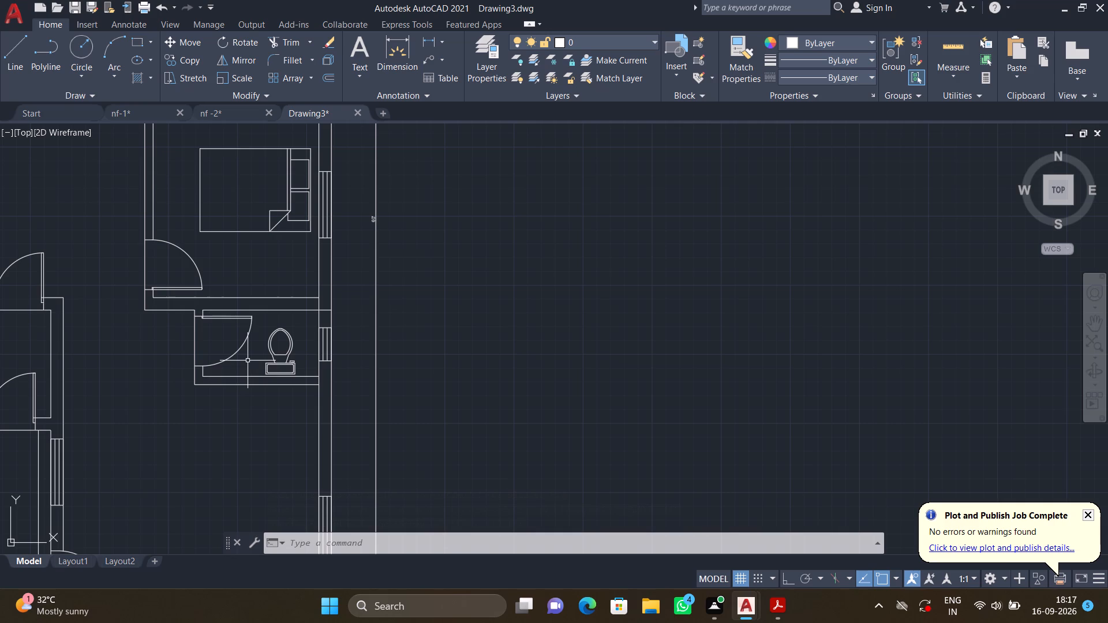
pyautogui.scroll(-1, 227, 402)
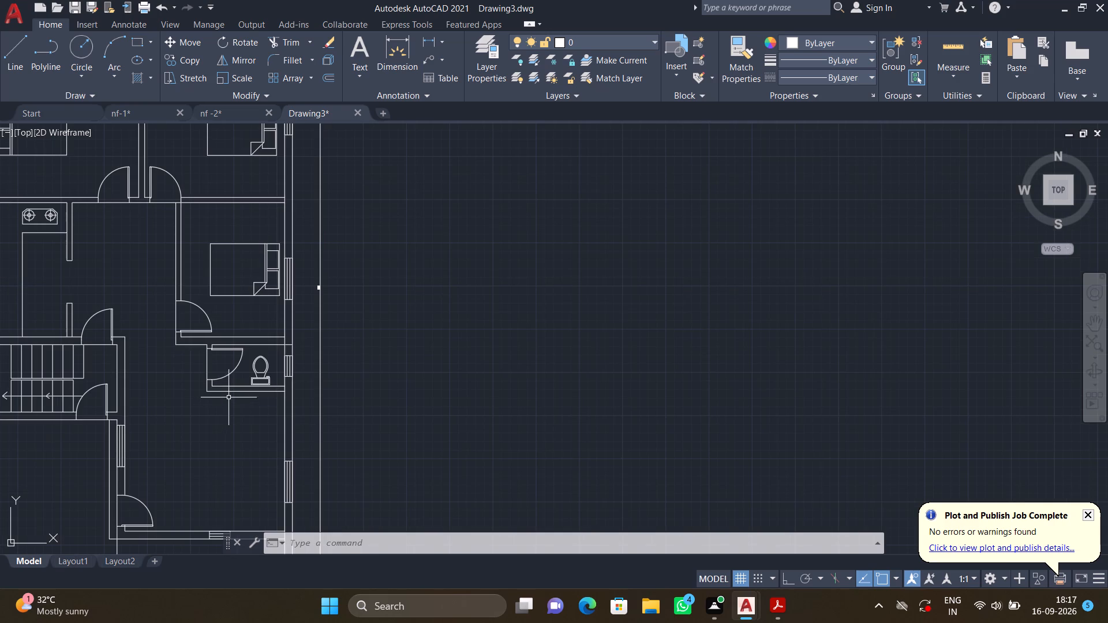
pyautogui.scroll(-1, 226, 441)
pyautogui.moveTo(213, 449); pyautogui.dragTo(211, 343, button='middle')
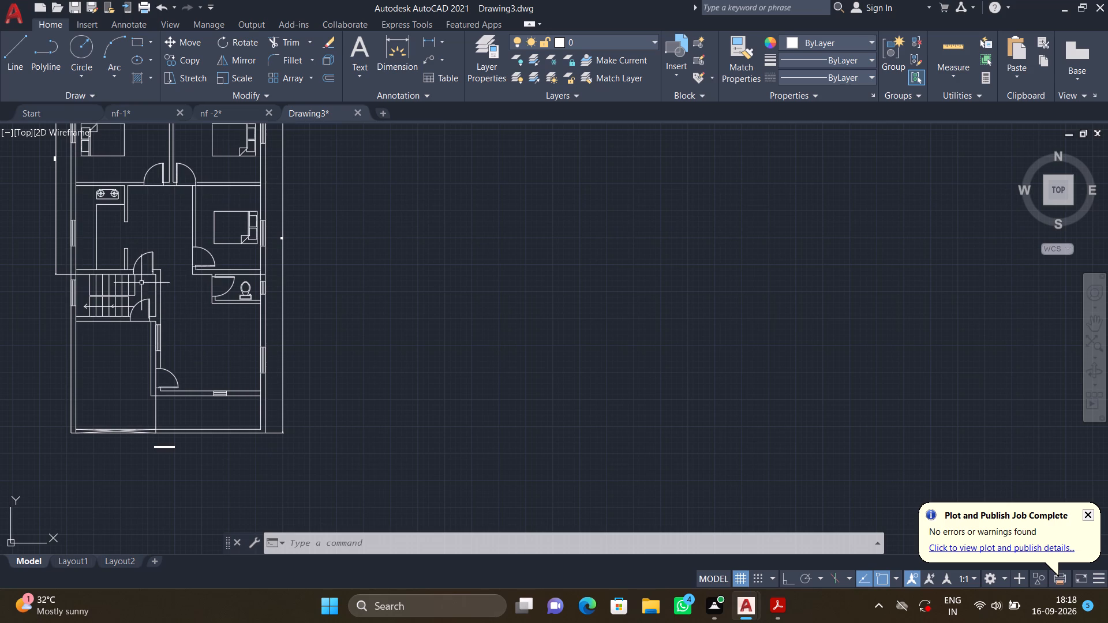
pyautogui.scroll(-1, 122, 351)
pyautogui.moveTo(108, 344); pyautogui.dragTo(361, 381, button='middle')
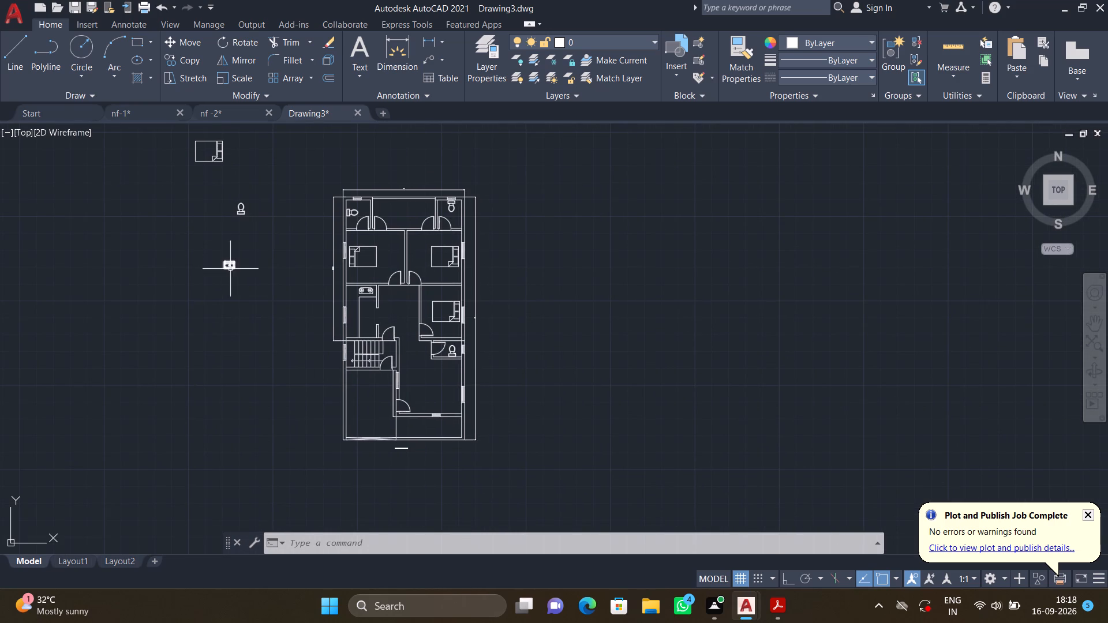
pyautogui.scroll(2, 226, 261)
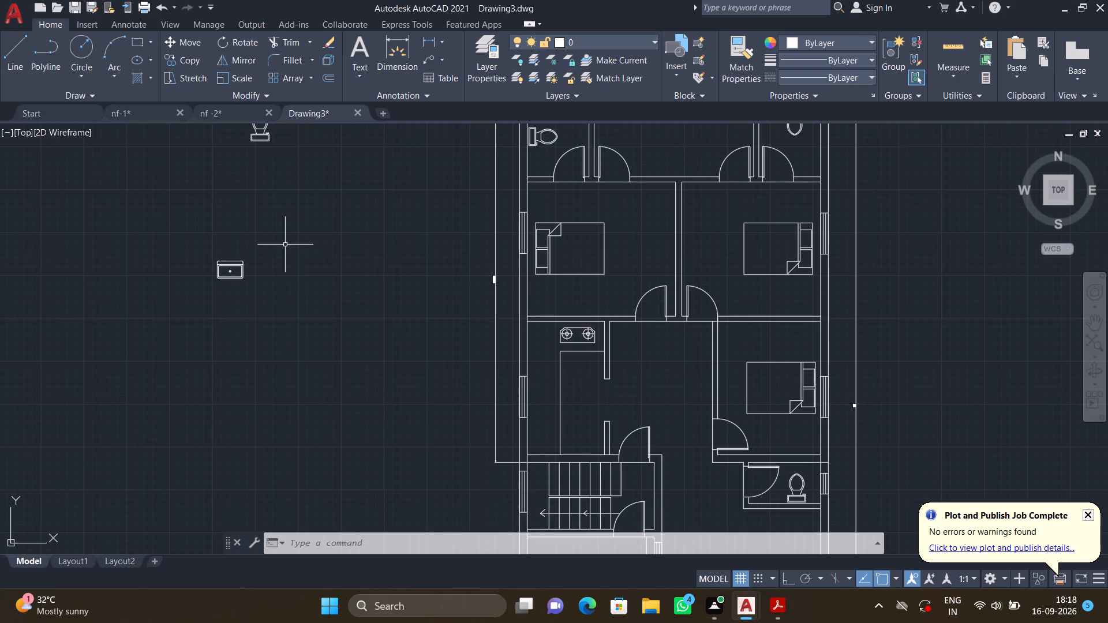
pyautogui.press('F8')
pyautogui.write('RO')
pyautogui.press('Return')
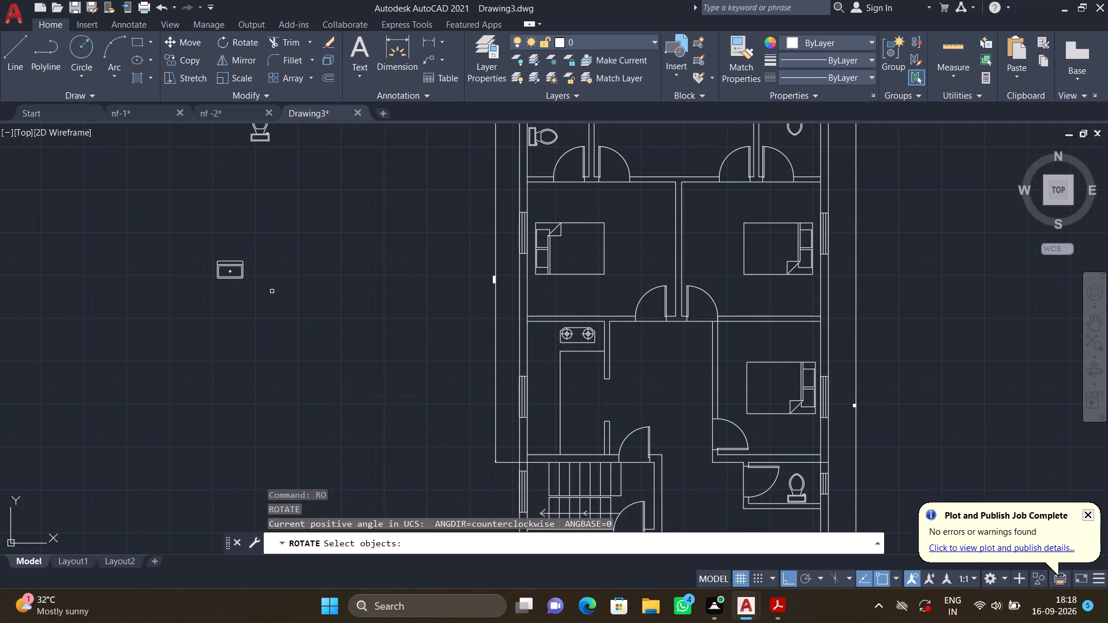
pyautogui.moveTo(271, 293); pyautogui.dragTo(265, 287)
pyautogui.click(193, 247)
pyautogui.press('Return')
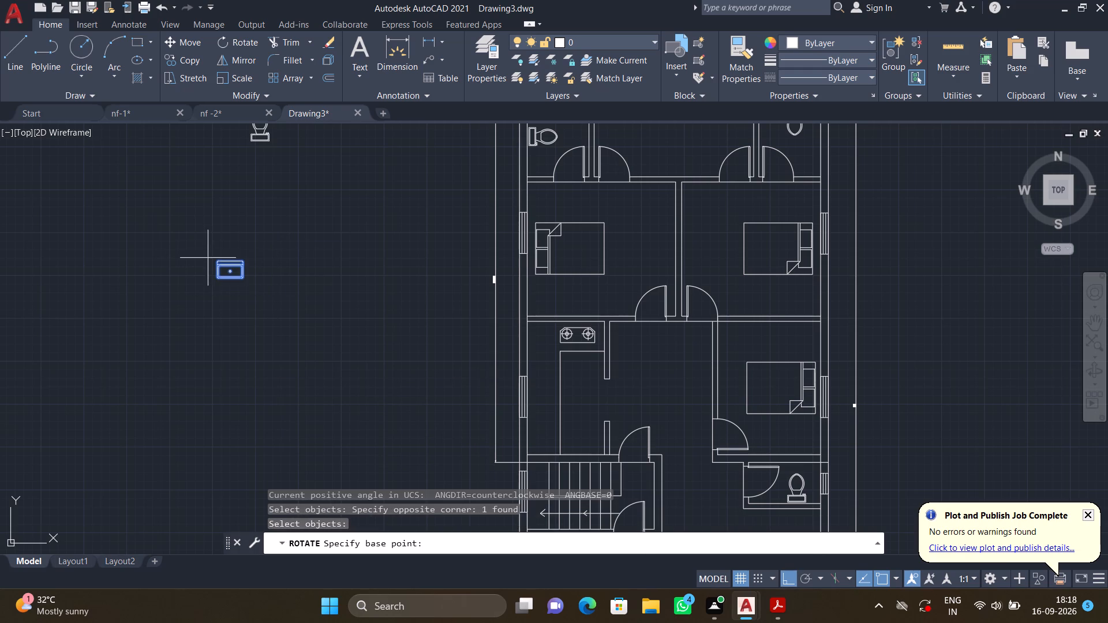
pyautogui.click(219, 261)
pyautogui.click(220, 258)
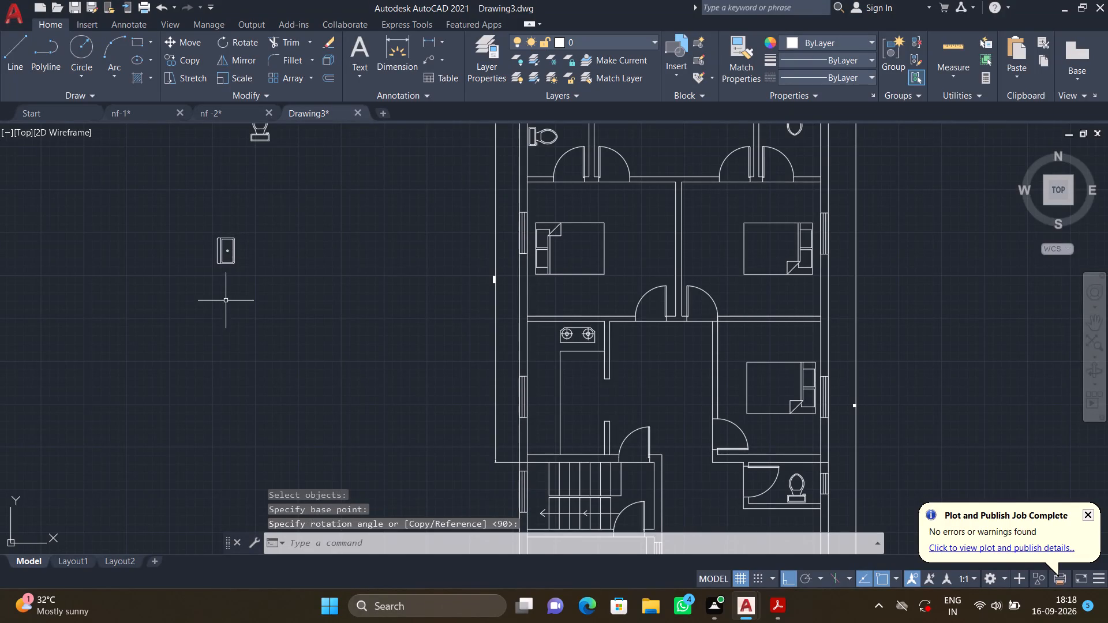
# Copy the rotated sink by its lower-left corner onto the kitchen counter, beside the window in the left outer wall.
pyautogui.write('CO')
pyautogui.press('Return')
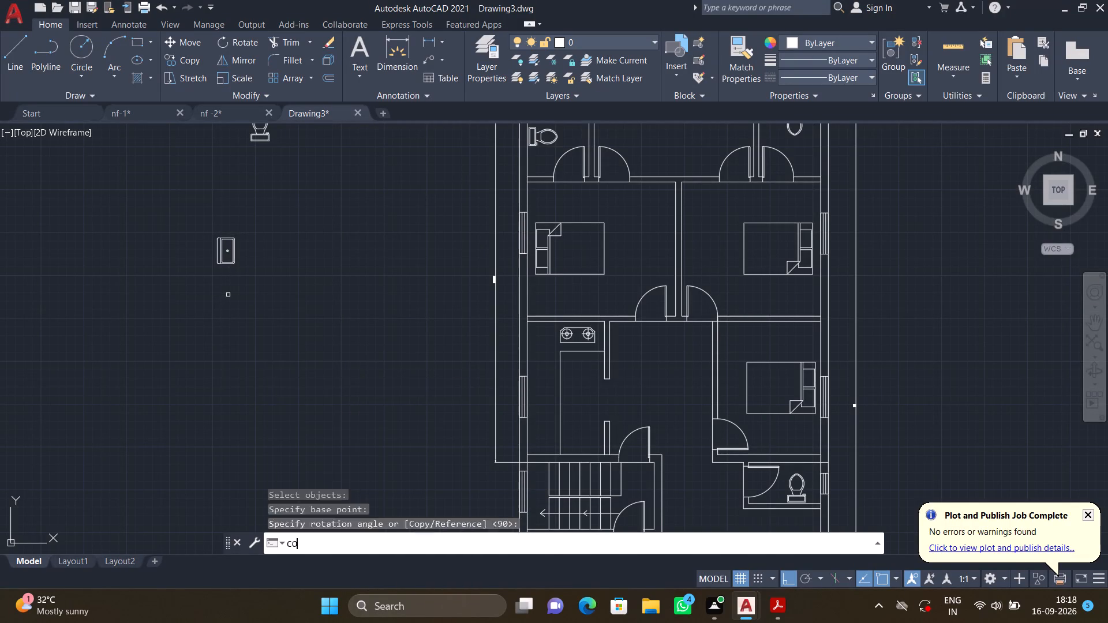
pyautogui.moveTo(254, 286); pyautogui.dragTo(250, 279)
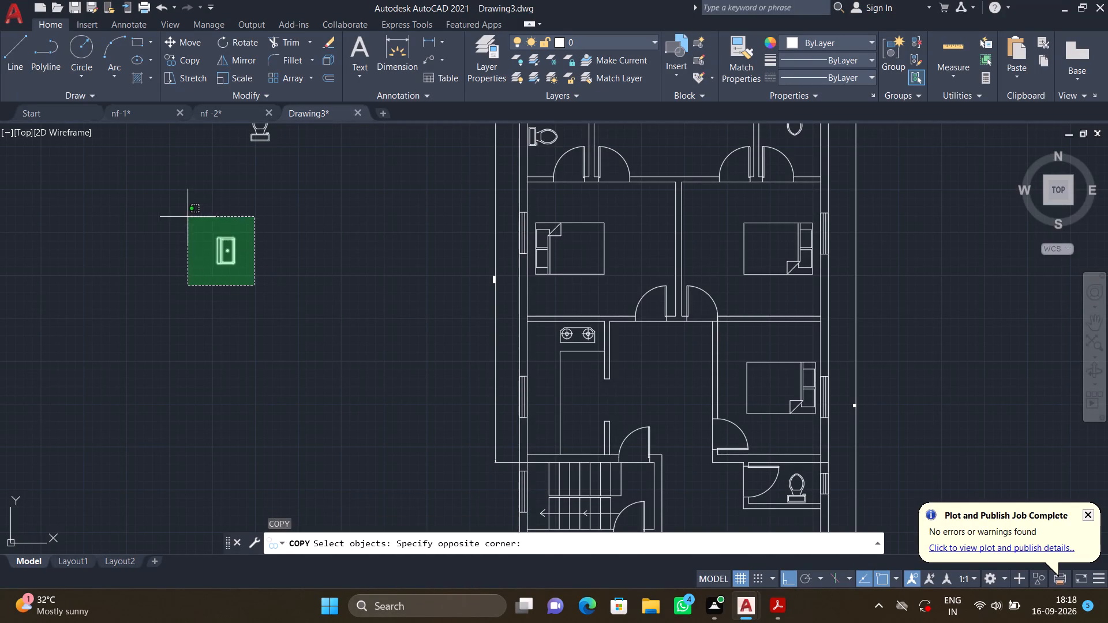
pyautogui.click(186, 216)
pyautogui.press('Return')
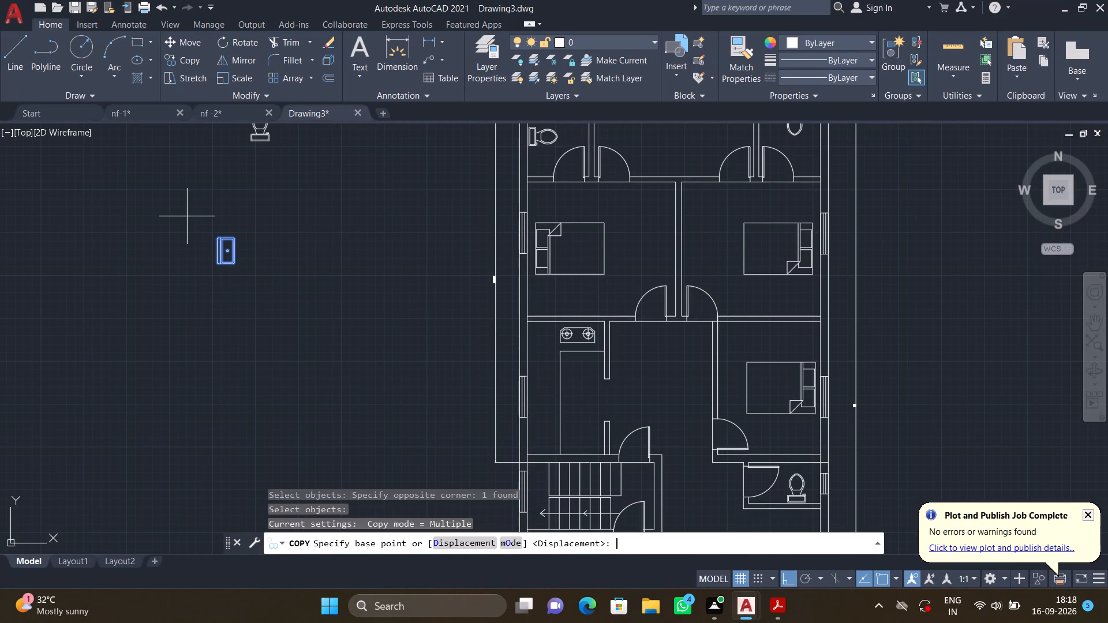
pyautogui.press('F8')
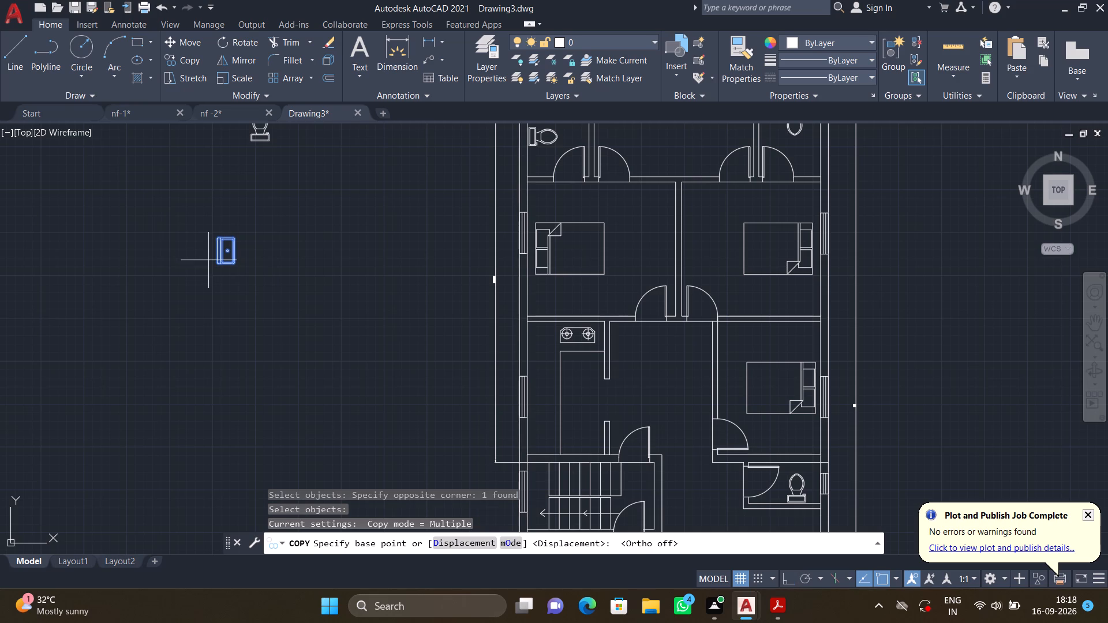
pyautogui.click(216, 264)
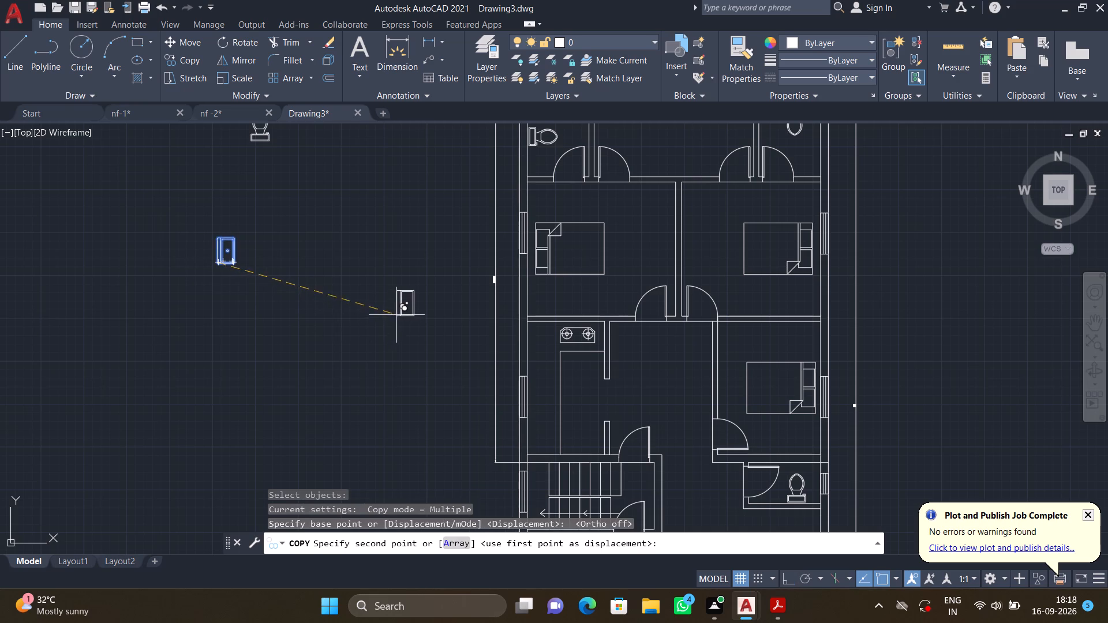
pyautogui.moveTo(341, 277); pyautogui.dragTo(203, 217, button='middle')
pyautogui.scroll(2, 407, 344)
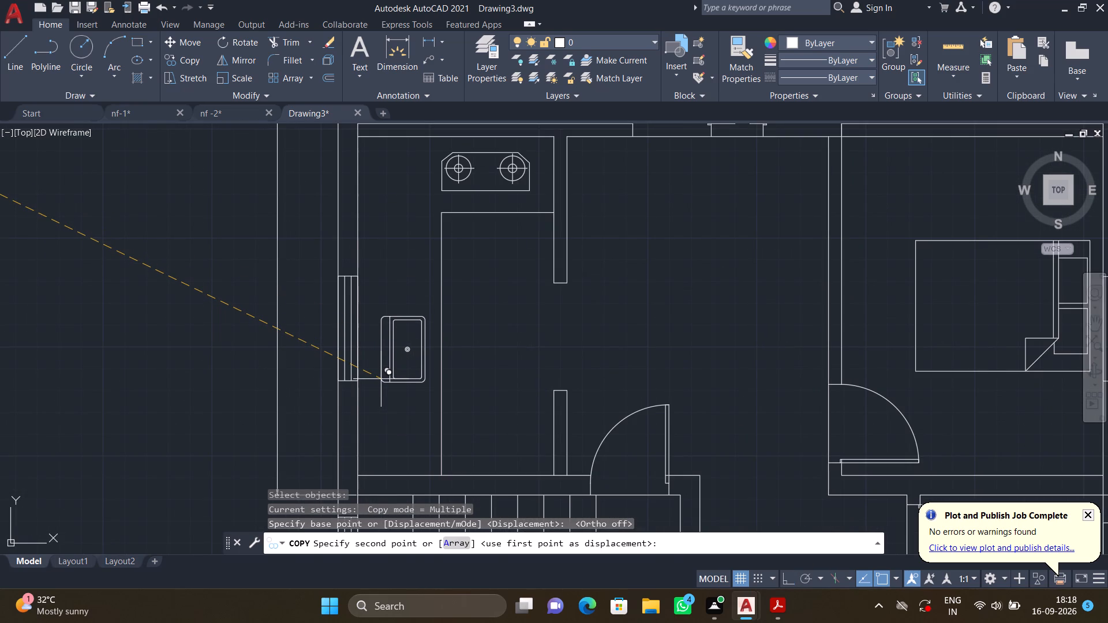
pyautogui.click(377, 374)
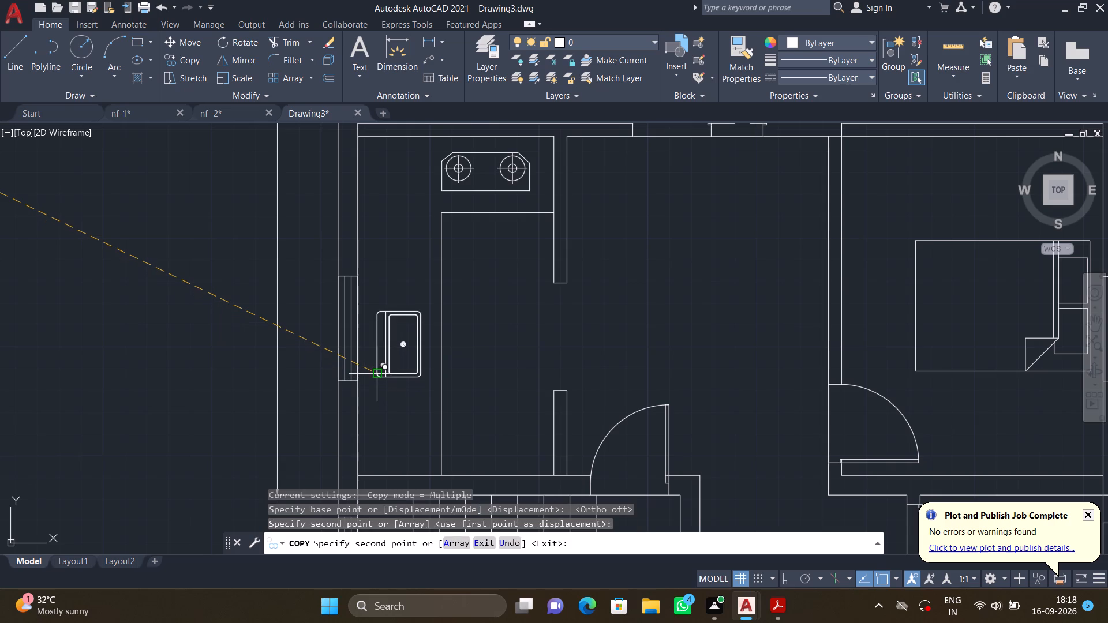
pyautogui.press('Return')
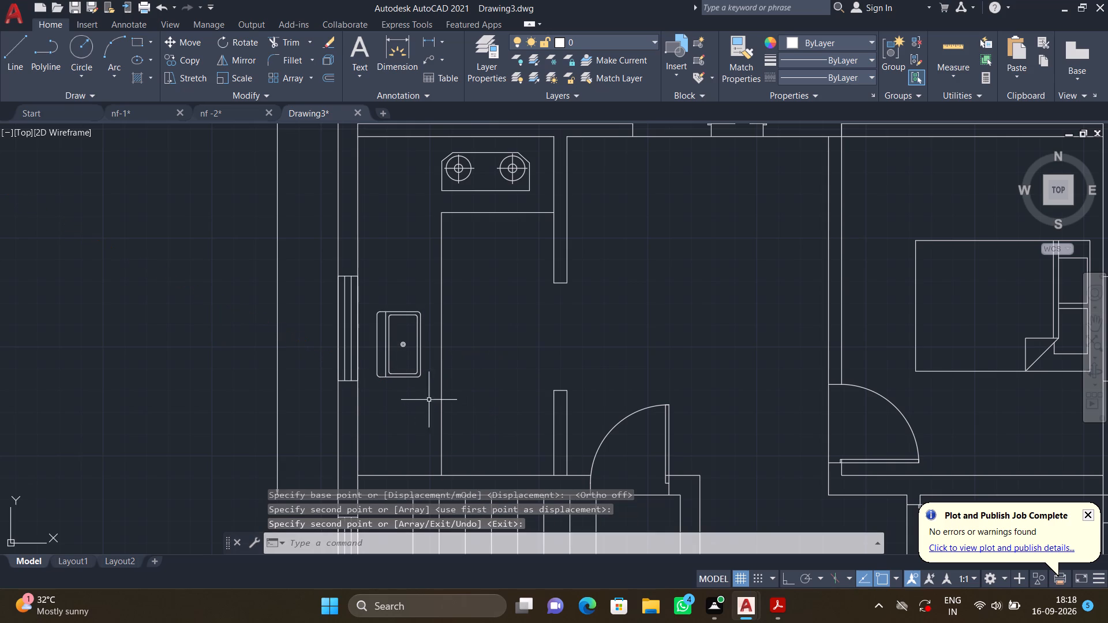
# Delete the leftover original bed, toilet and sink blocks outside the plan.
pyautogui.scroll(-2, 404, 380)
pyautogui.scroll(-2, 49, 269)
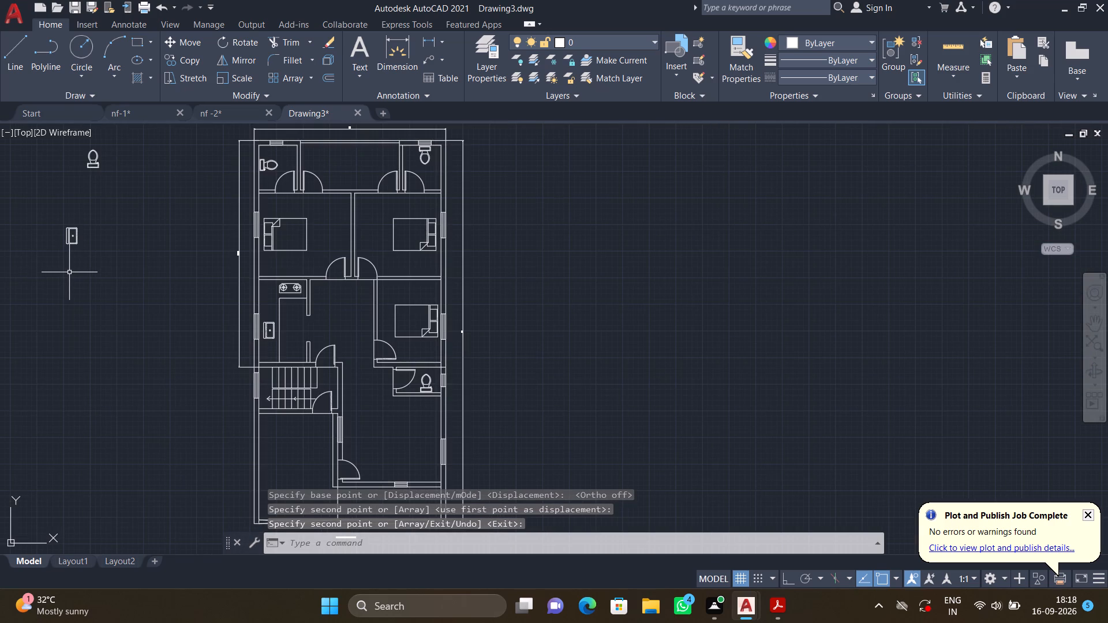
pyautogui.moveTo(70, 272); pyautogui.dragTo(195, 343, button='middle')
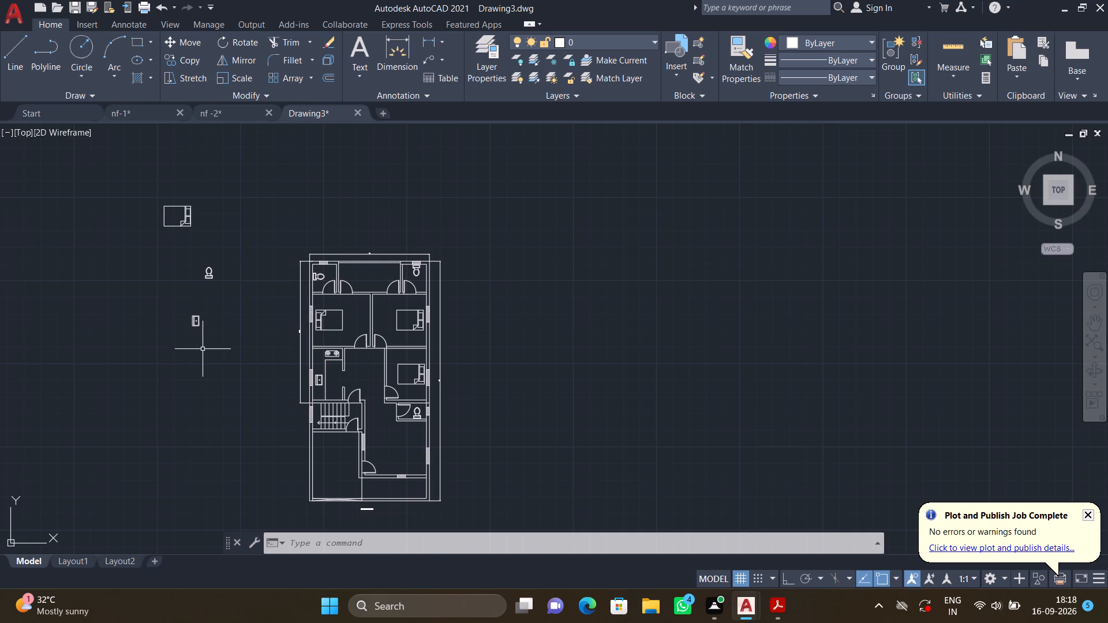
pyautogui.click(222, 346)
pyautogui.click(149, 199)
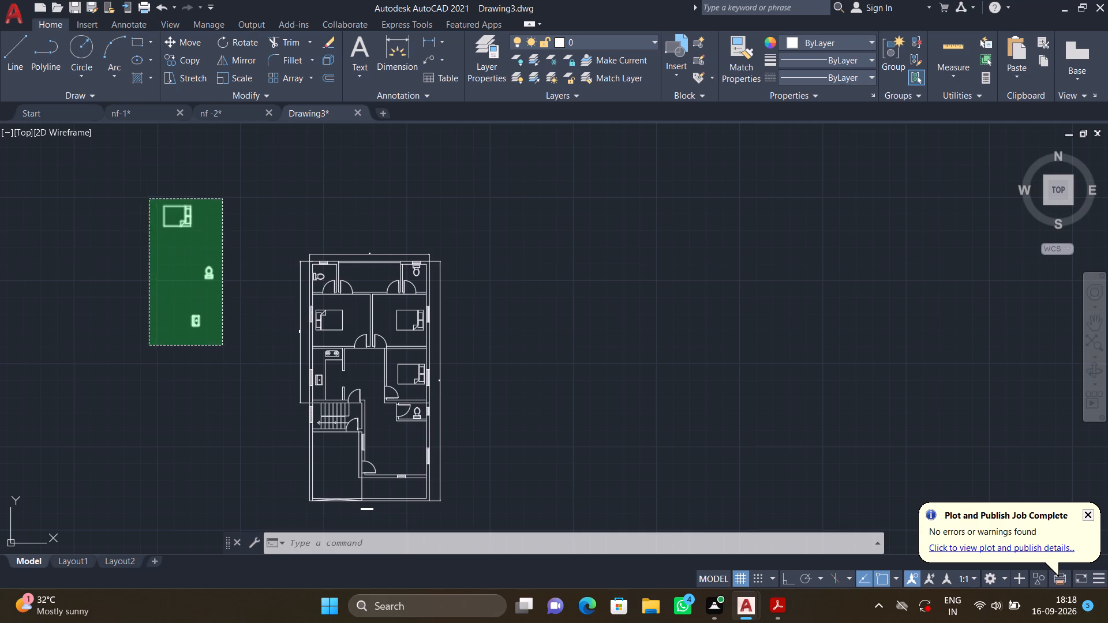
pyautogui.press('Delete')
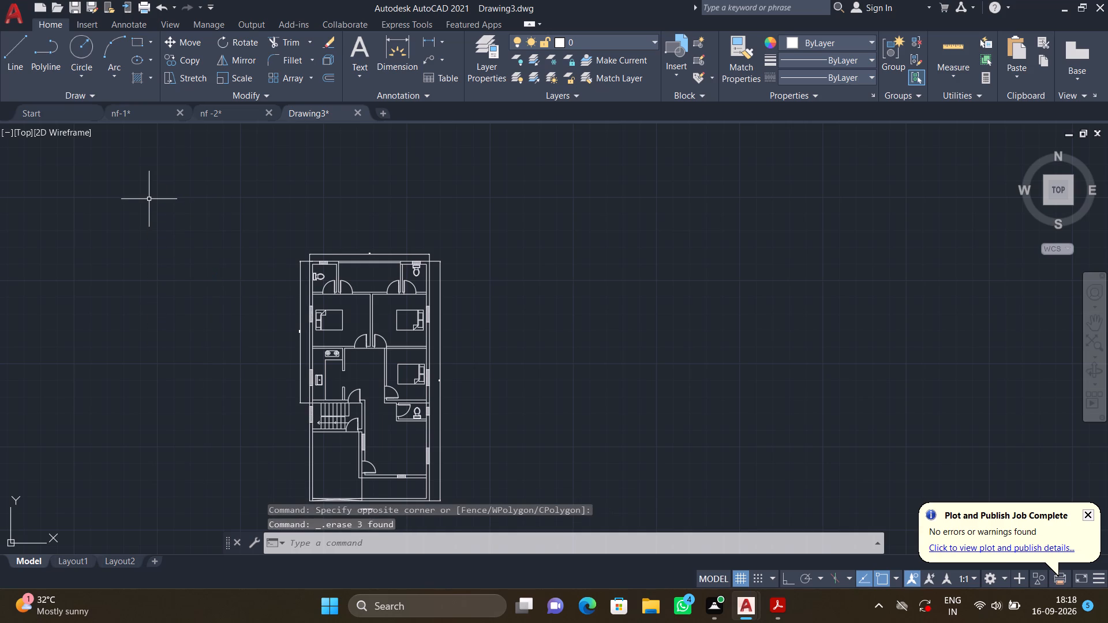
# Draw a horizontal line across the kitchen sink's inner basin just below the drain, from its left edge to its right edge.
pyautogui.scroll(-1, 321, 272)
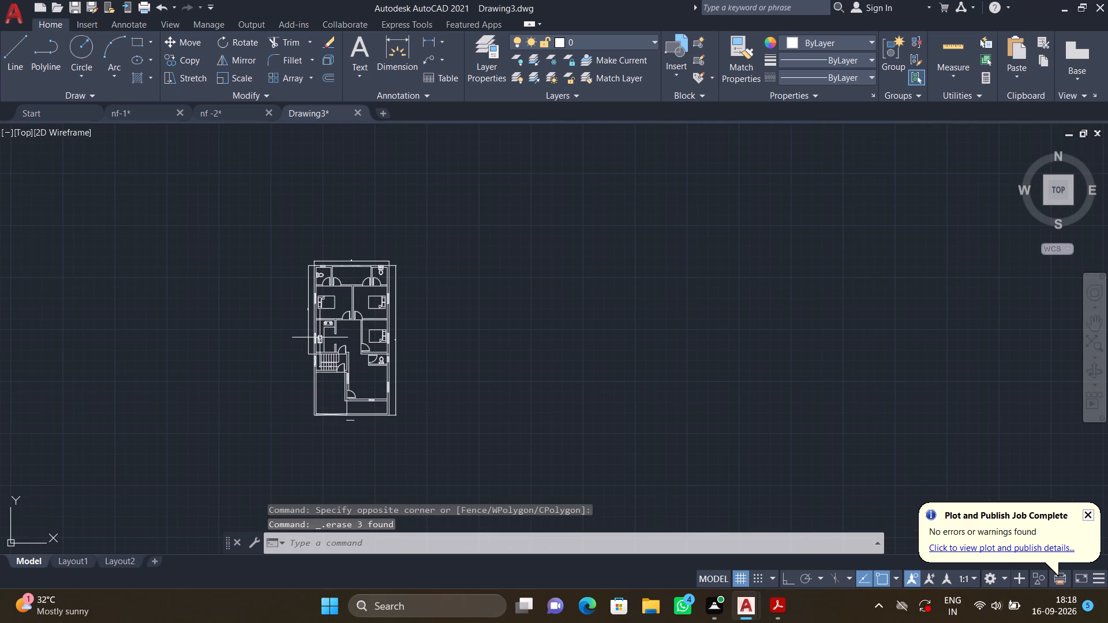
pyautogui.scroll(6, 316, 337)
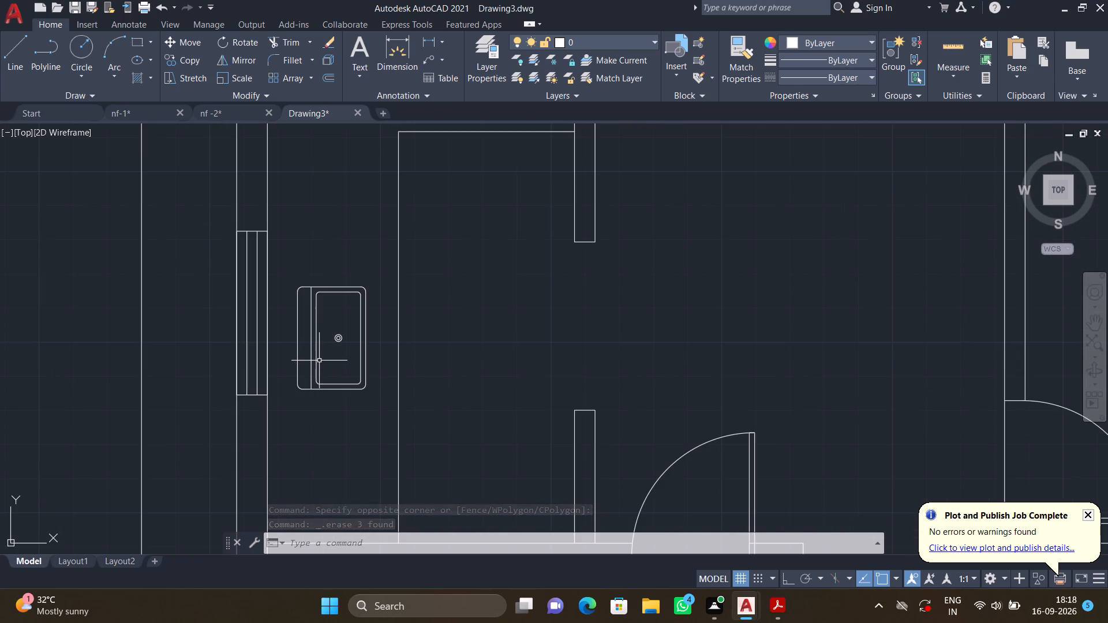
pyautogui.scroll(1, 319, 360)
pyautogui.moveTo(314, 359); pyautogui.dragTo(274, 304, button='middle')
pyautogui.scroll(3, 289, 292)
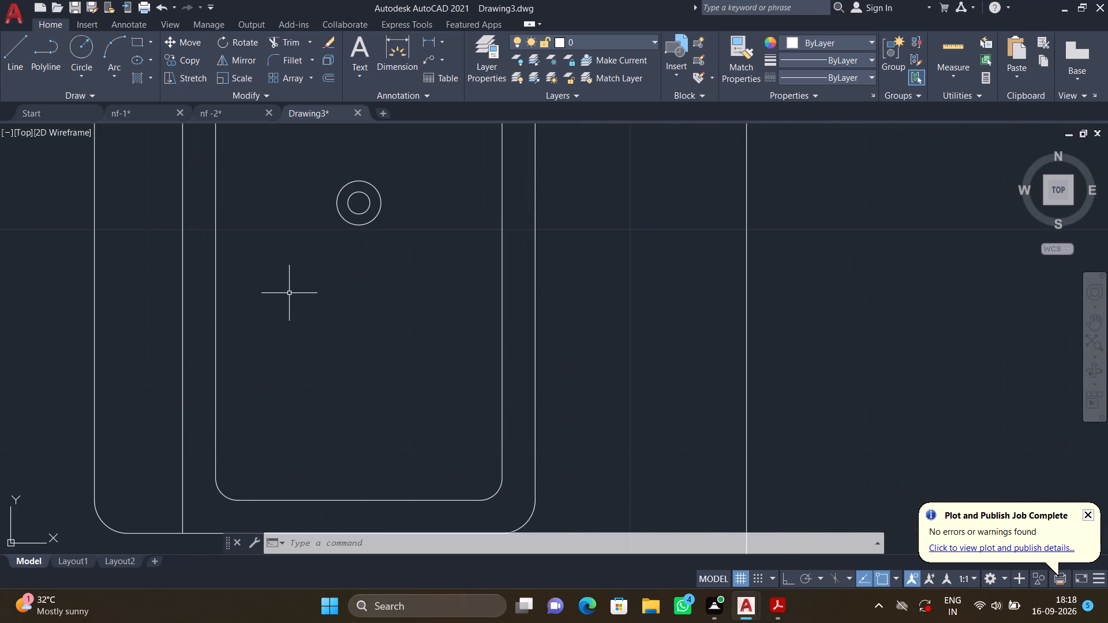
pyautogui.press('l')
pyautogui.press('Return')
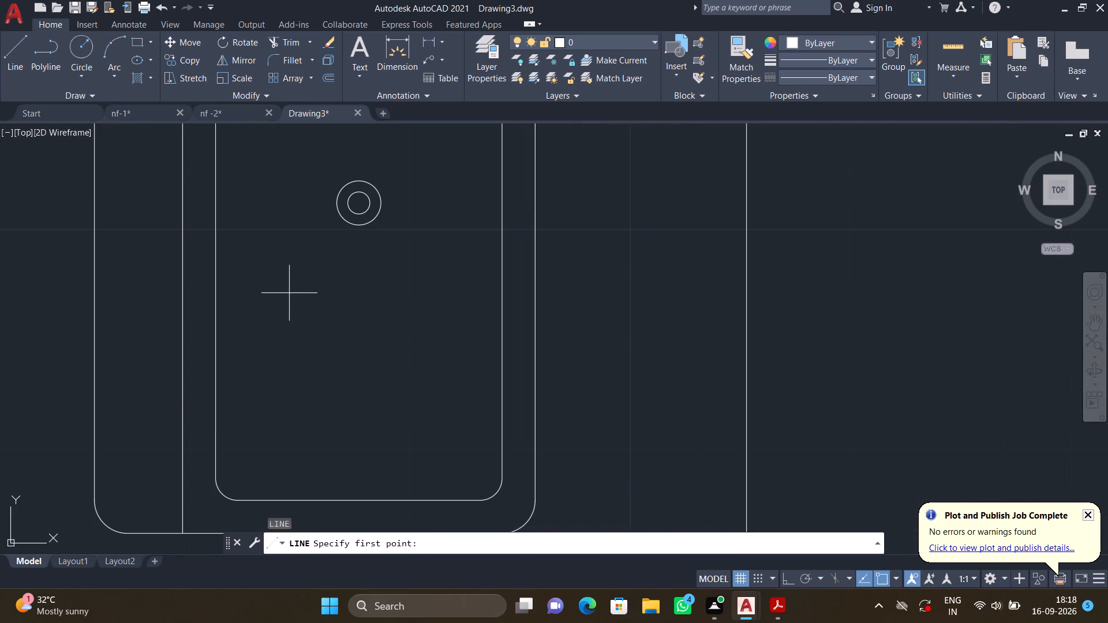
pyautogui.click(214, 249)
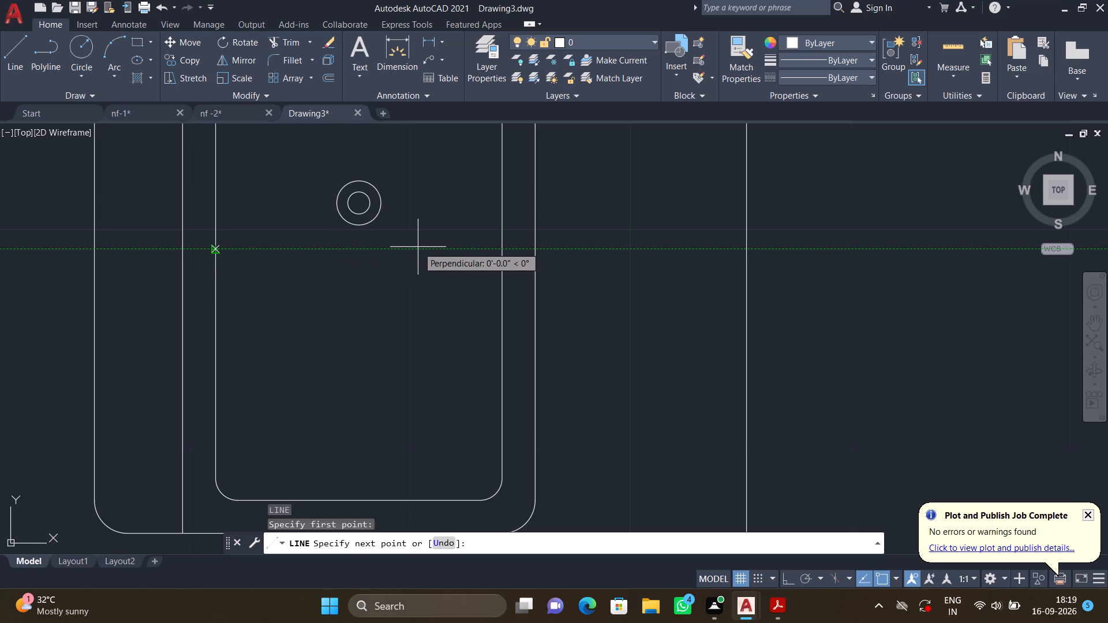
pyautogui.press('F8')
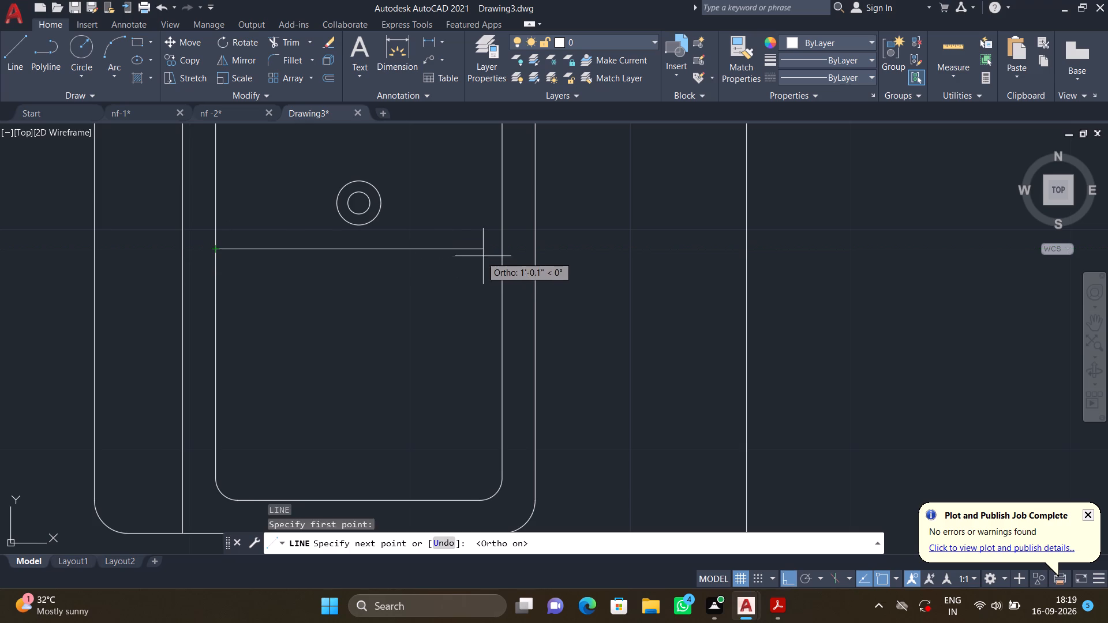
pyautogui.click(501, 252)
pyautogui.press('Return')
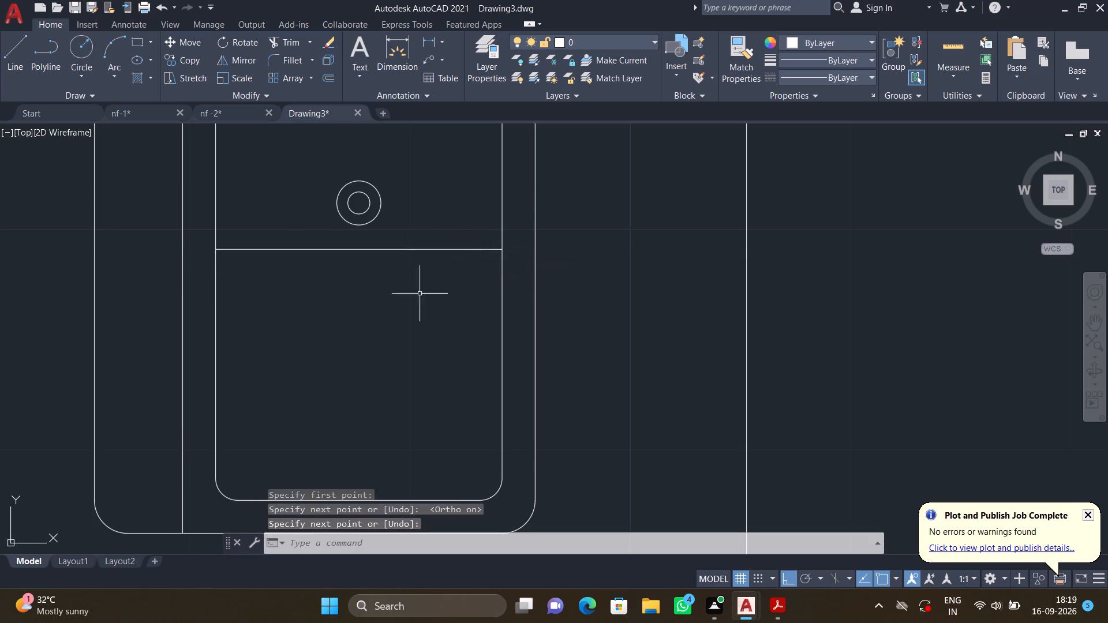
# Draw a vertical line in the kitchen sink's basin, about 1.4" from its left edge, from the horizontal divider down to the basin's bottom edge.
pyautogui.press('l')
pyautogui.press('Return')
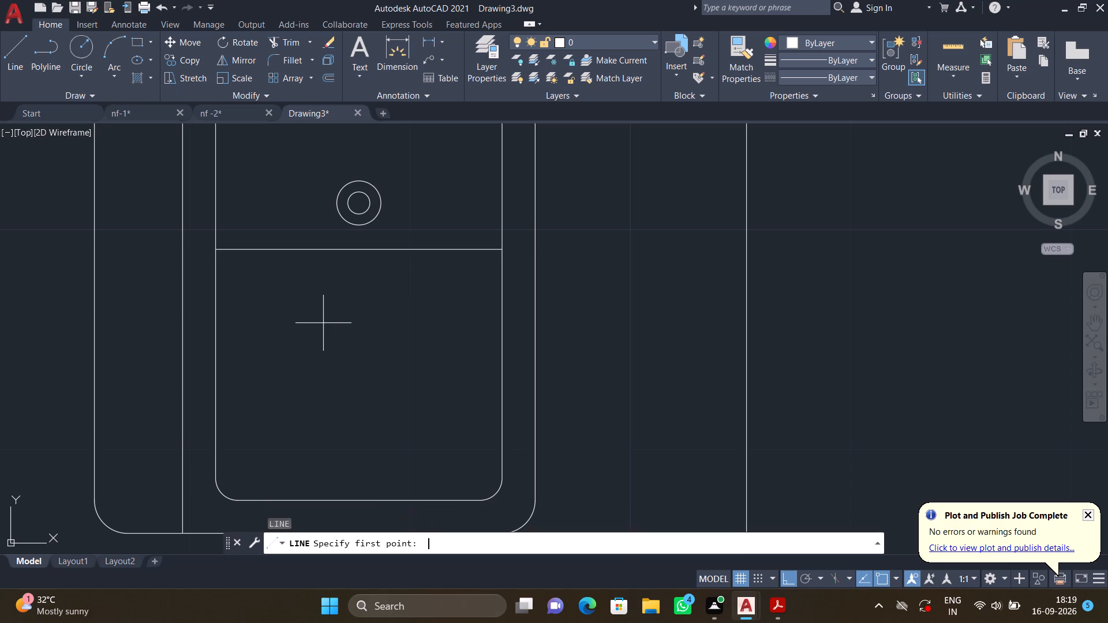
pyautogui.click(247, 250)
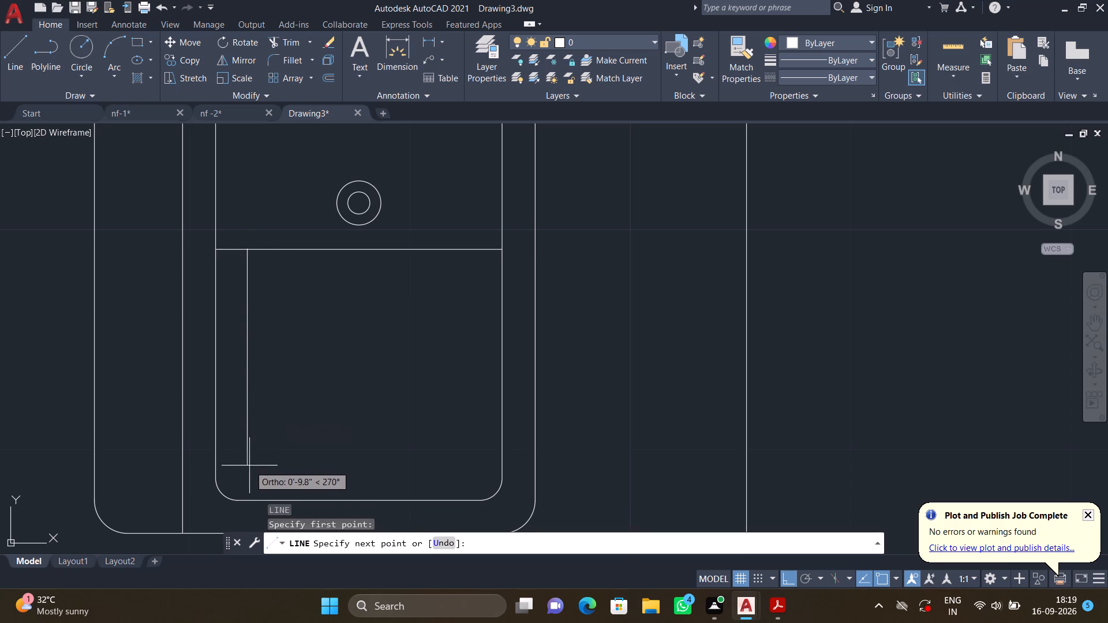
pyautogui.click(249, 500)
pyautogui.press('Return')
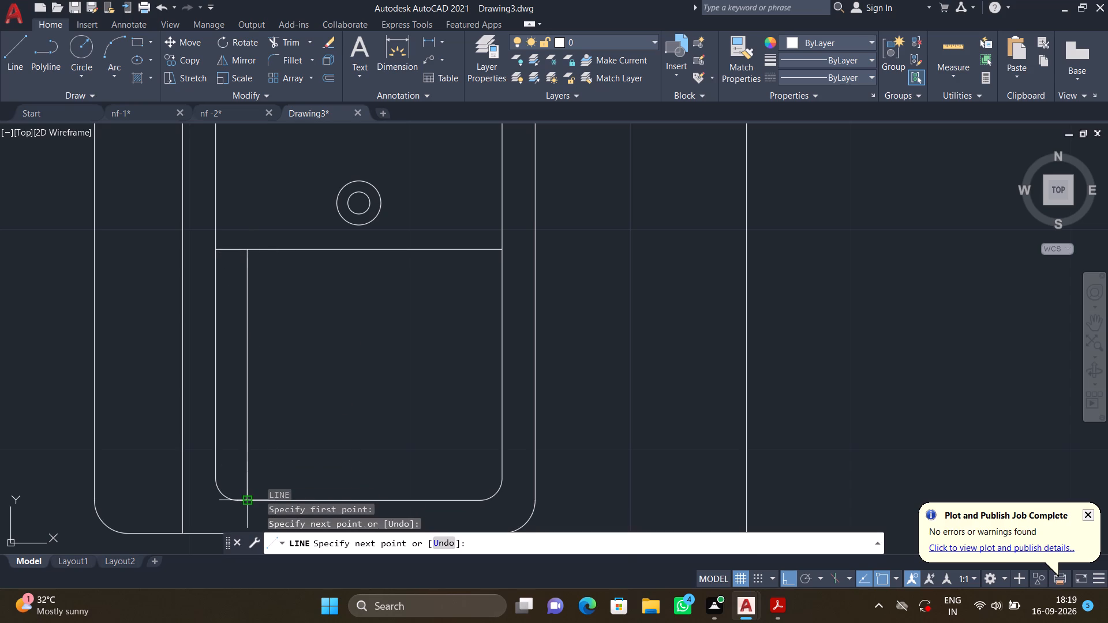
# Measure the horizontal gap between the basin's left edge and the new vertical line with a linear dimension.
pyautogui.click(442, 40)
pyautogui.click(449, 62)
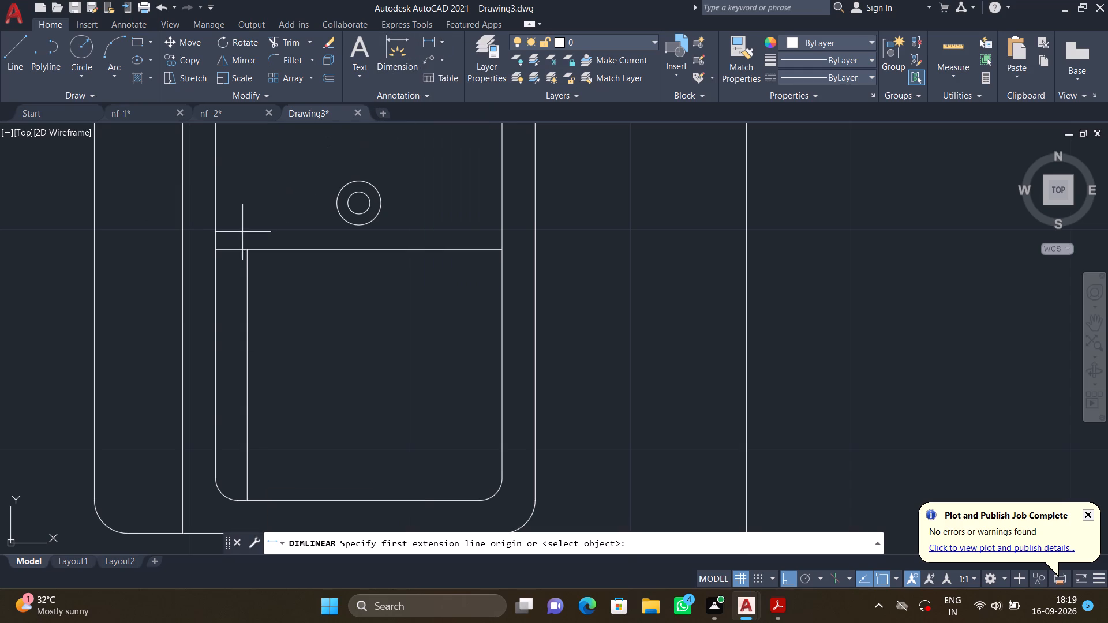
pyautogui.scroll(2, 225, 244)
pyautogui.click(197, 254)
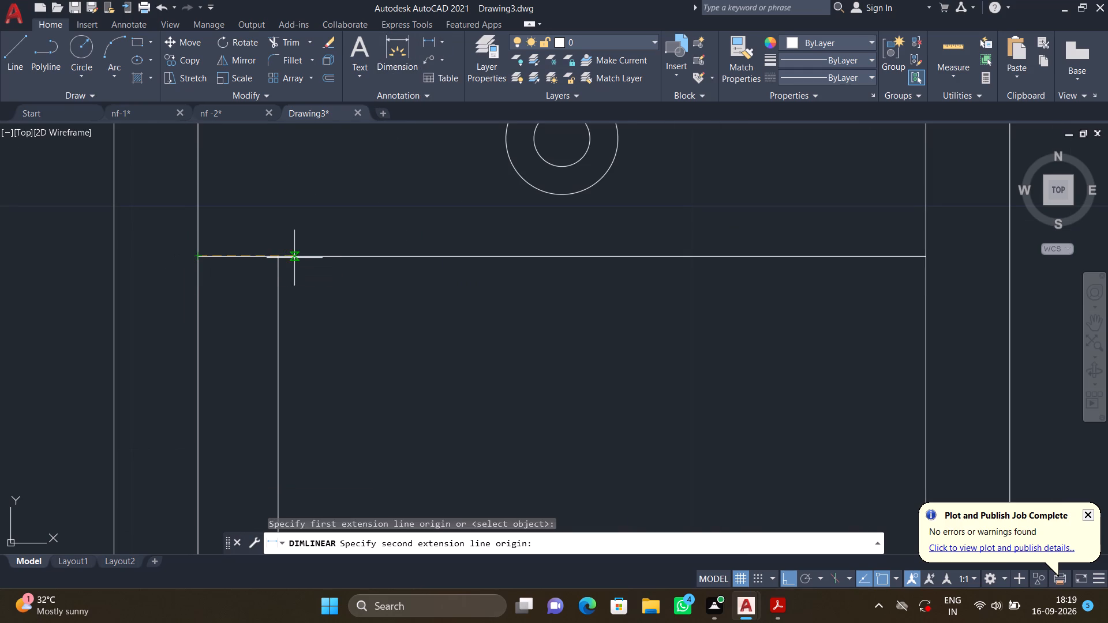
pyautogui.click(280, 254)
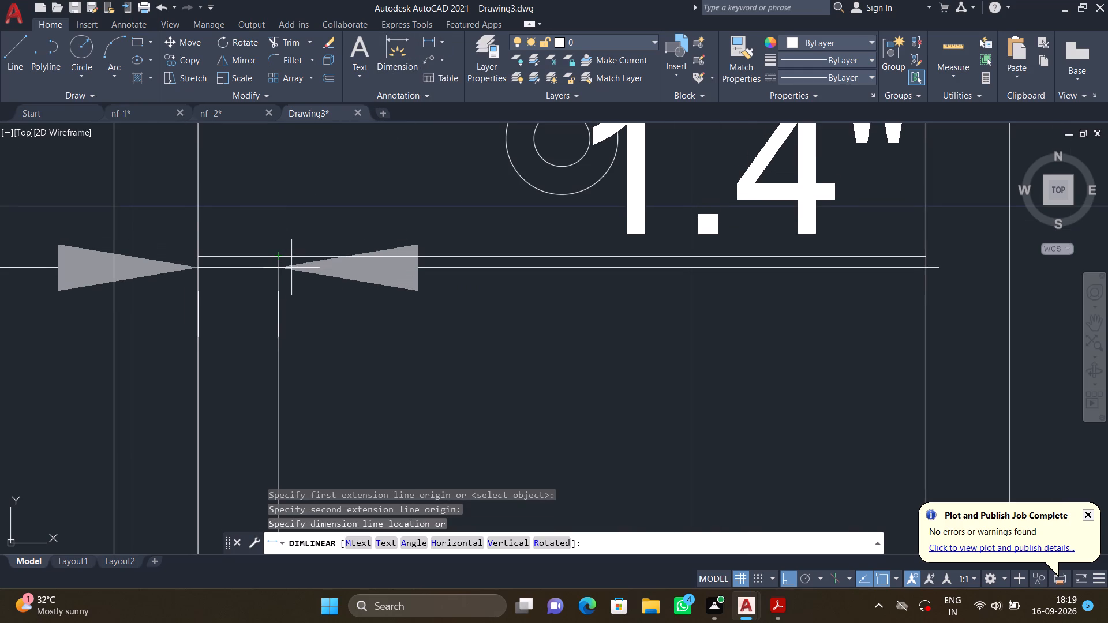
pyautogui.press('Escape')
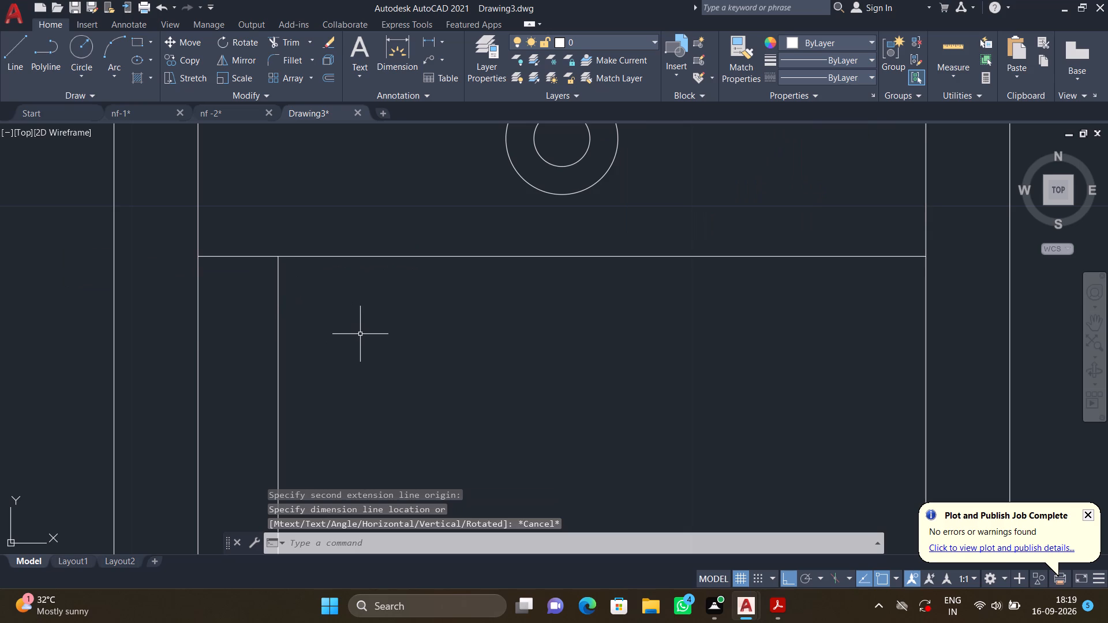
# Offset the vertical line 1.4" to the right twice in succession, starting the drainboard grooves below the sink's divider.
pyautogui.press('o')
pyautogui.press('Return')
pyautogui.write('1.4"')
pyautogui.press('Return')
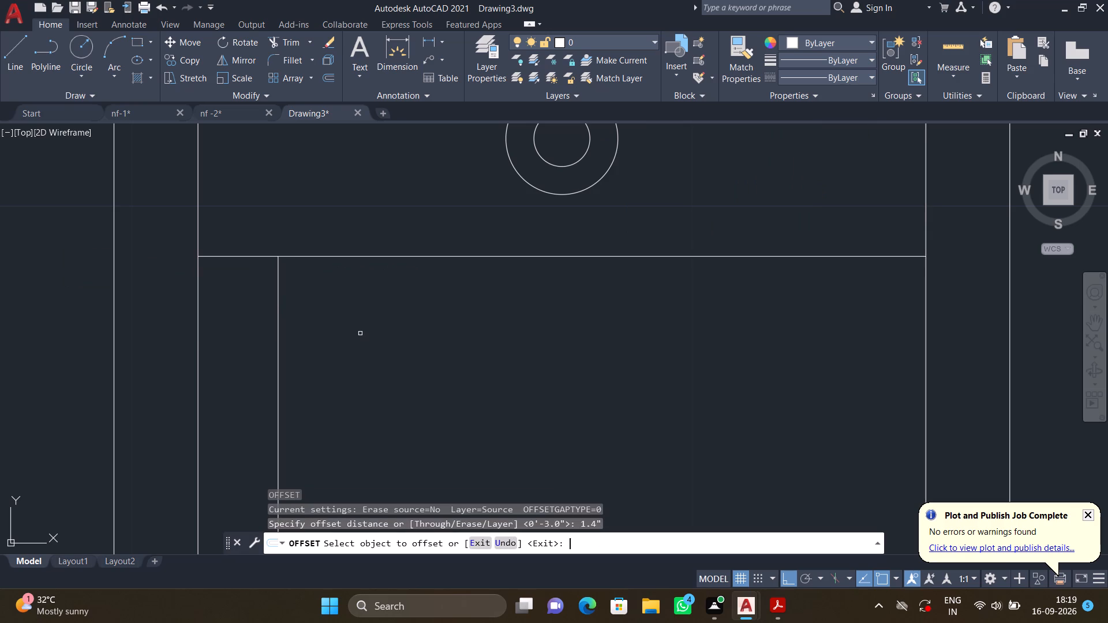
pyautogui.click(279, 337)
pyautogui.click(328, 337)
pyautogui.scroll(-2, 335, 340)
pyautogui.moveTo(338, 362); pyautogui.dragTo(255, 225, button='middle')
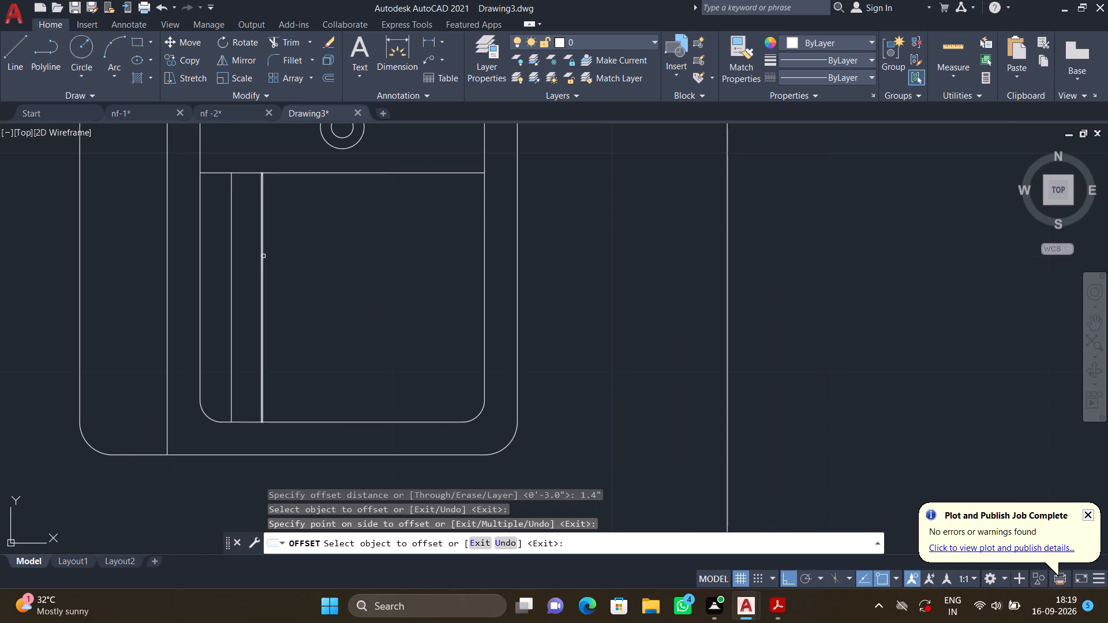
pyautogui.click(262, 254)
pyautogui.click(308, 258)
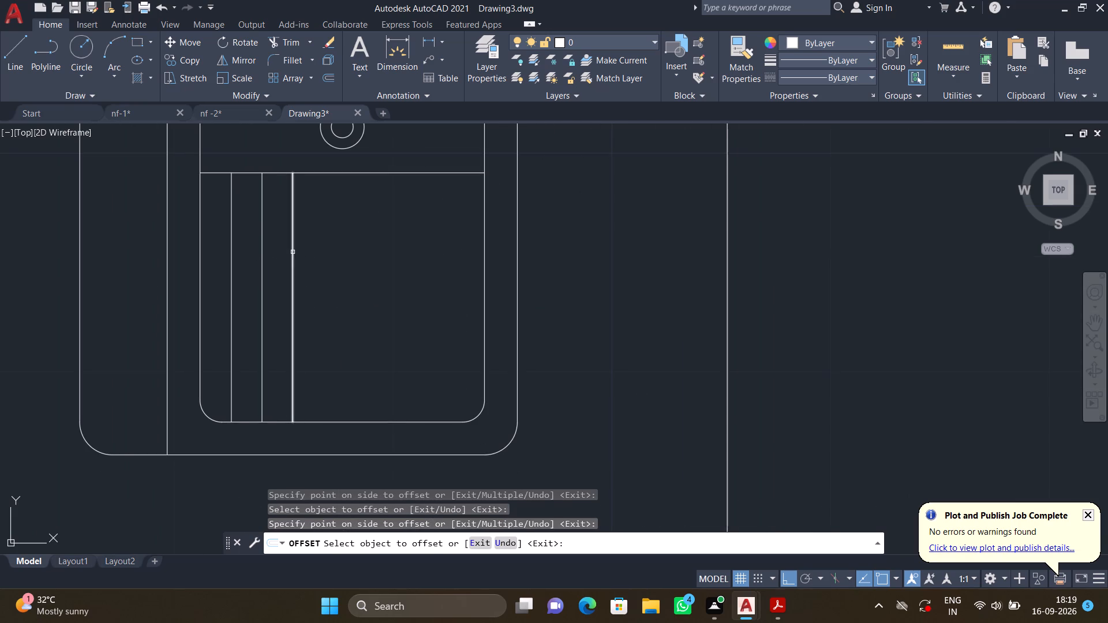
pyautogui.click(291, 252)
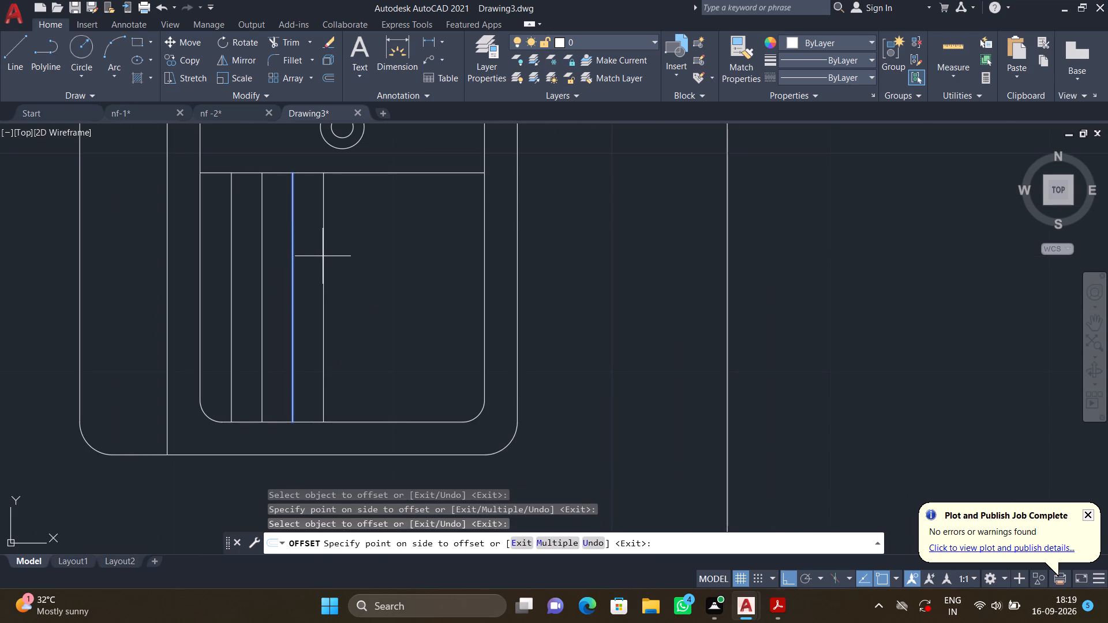
pyautogui.press('space')
pyautogui.press('space')
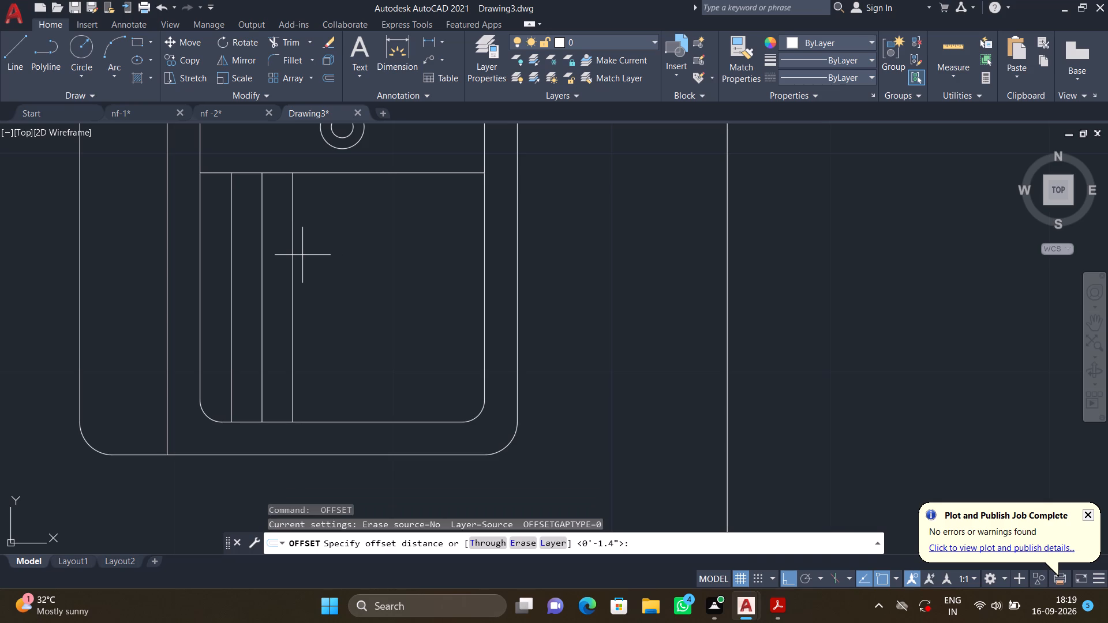
pyautogui.press('Escape')
# Offset the rightmost groove line 1.4" to the right five times in succession, filling the basin's lower part up to its right edge.
pyautogui.press('o')
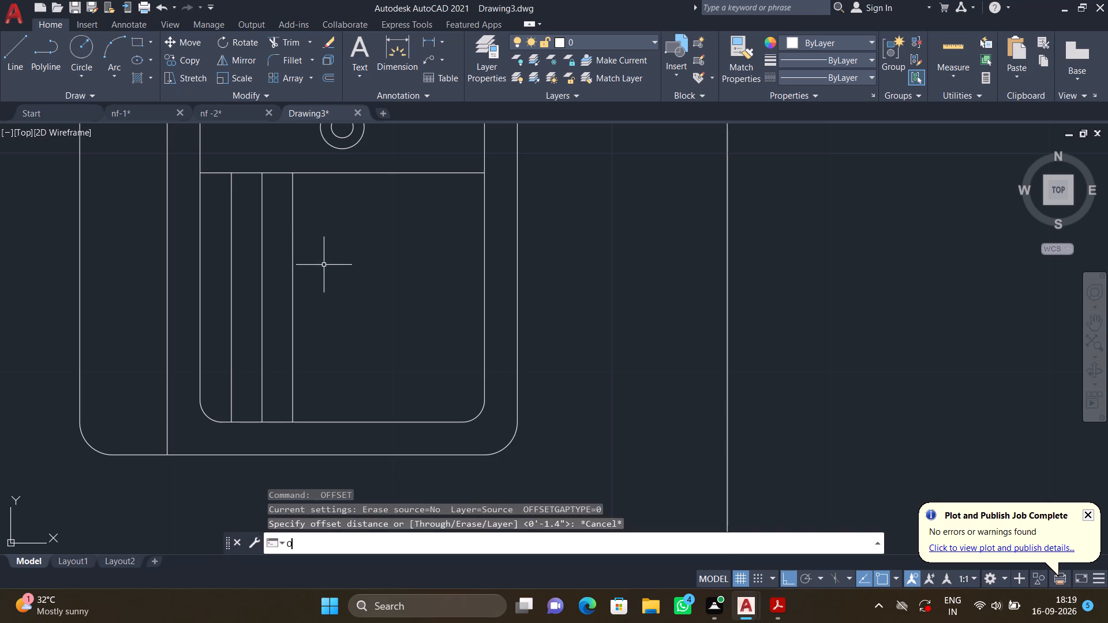
pyautogui.press('Return')
pyautogui.write('1.4"')
pyautogui.press('Return')
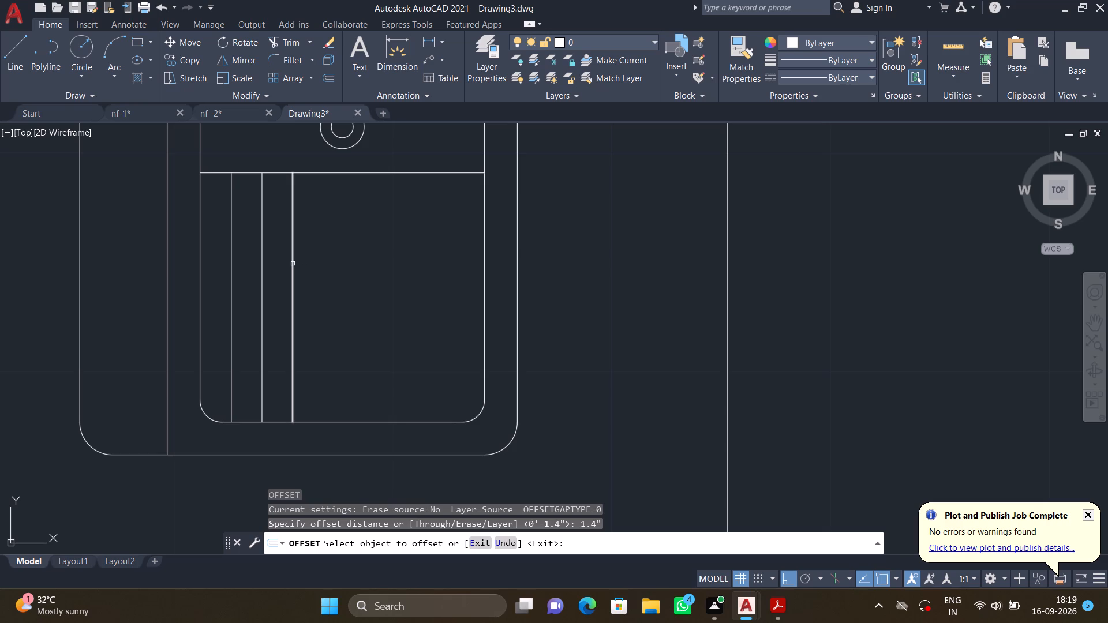
pyautogui.click(293, 264)
pyautogui.click(348, 272)
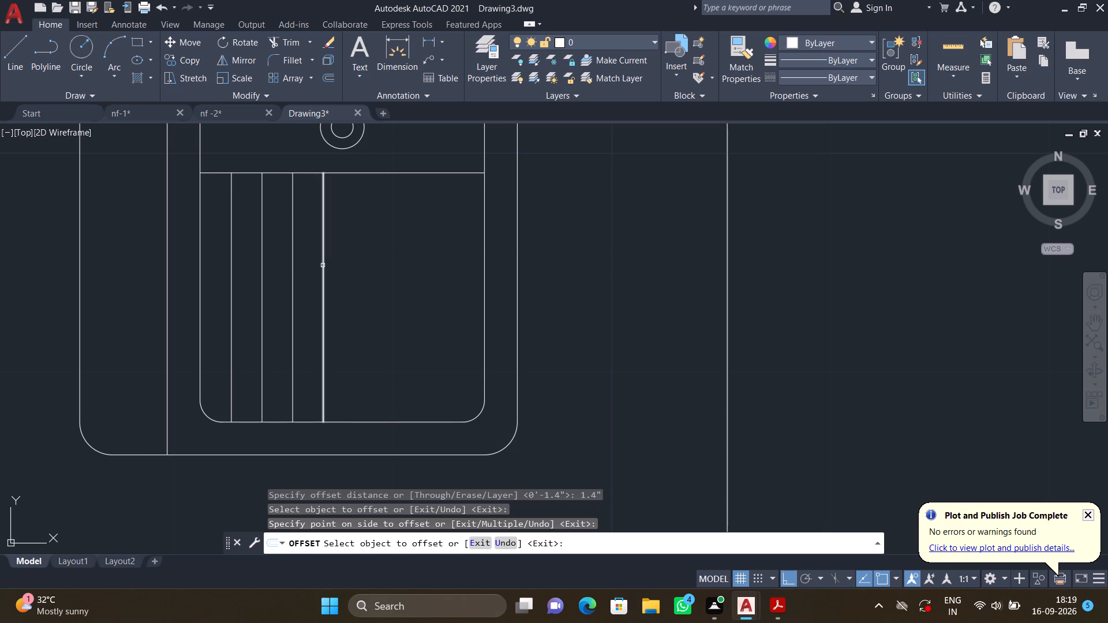
pyautogui.click(323, 265)
pyautogui.click(356, 270)
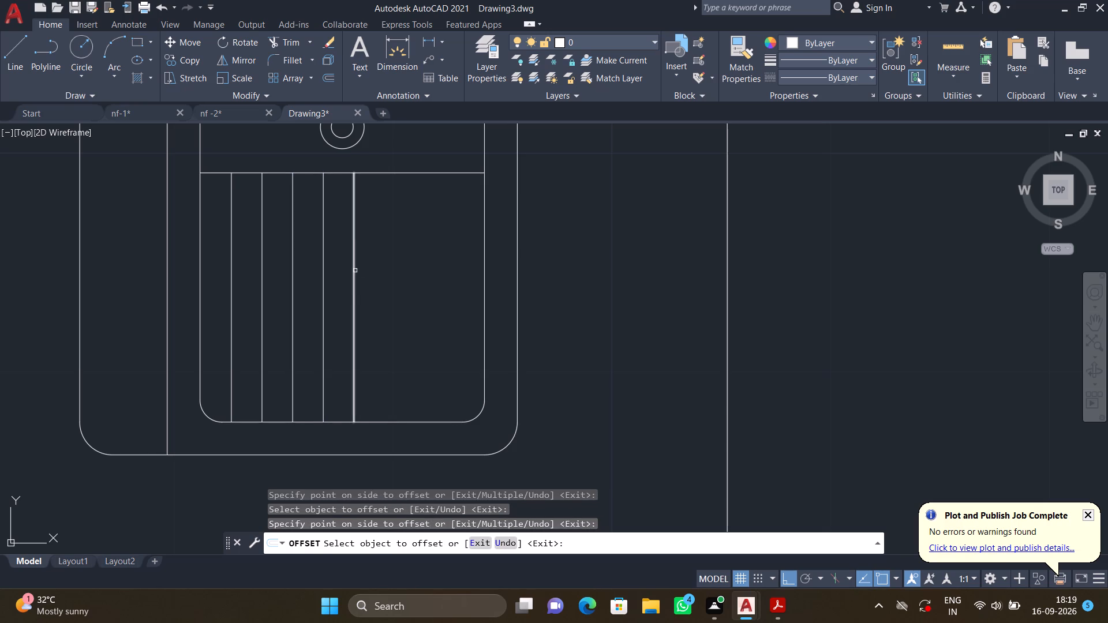
pyautogui.click(355, 271)
pyautogui.moveTo(417, 275); pyautogui.dragTo(411, 275)
pyautogui.click(384, 268)
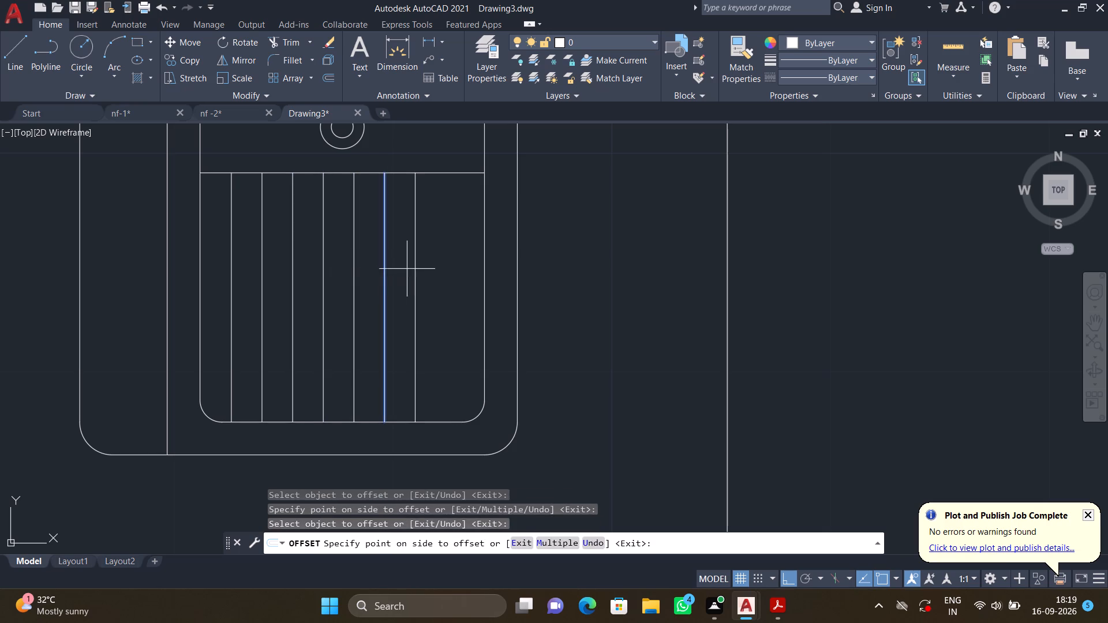
pyautogui.click(408, 269)
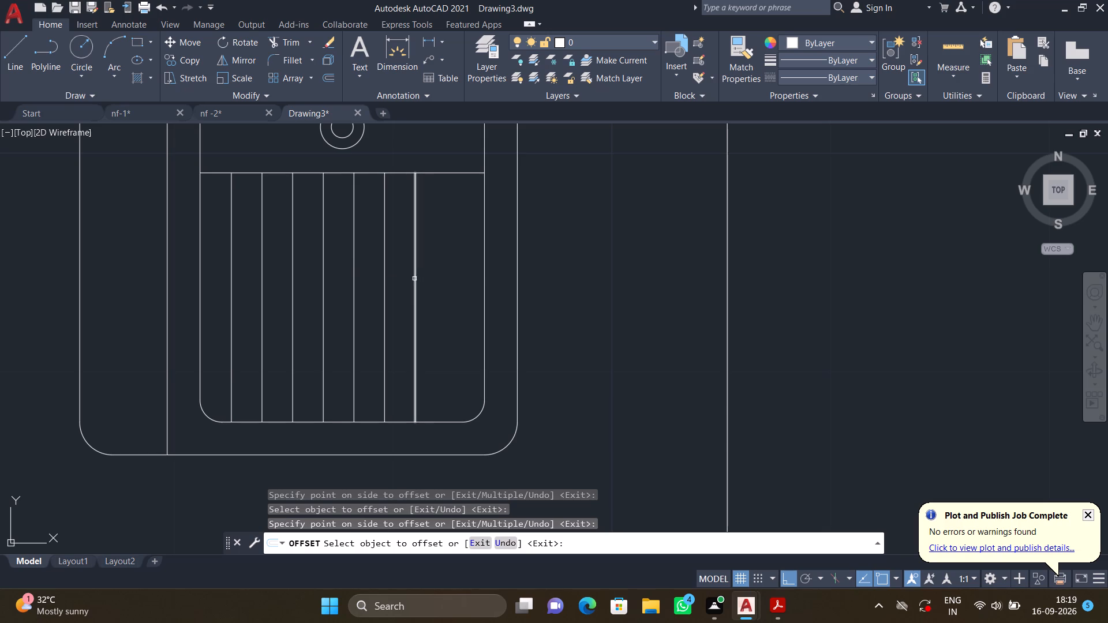
pyautogui.click(414, 279)
pyautogui.click(450, 279)
pyautogui.scroll(-3, 450, 267)
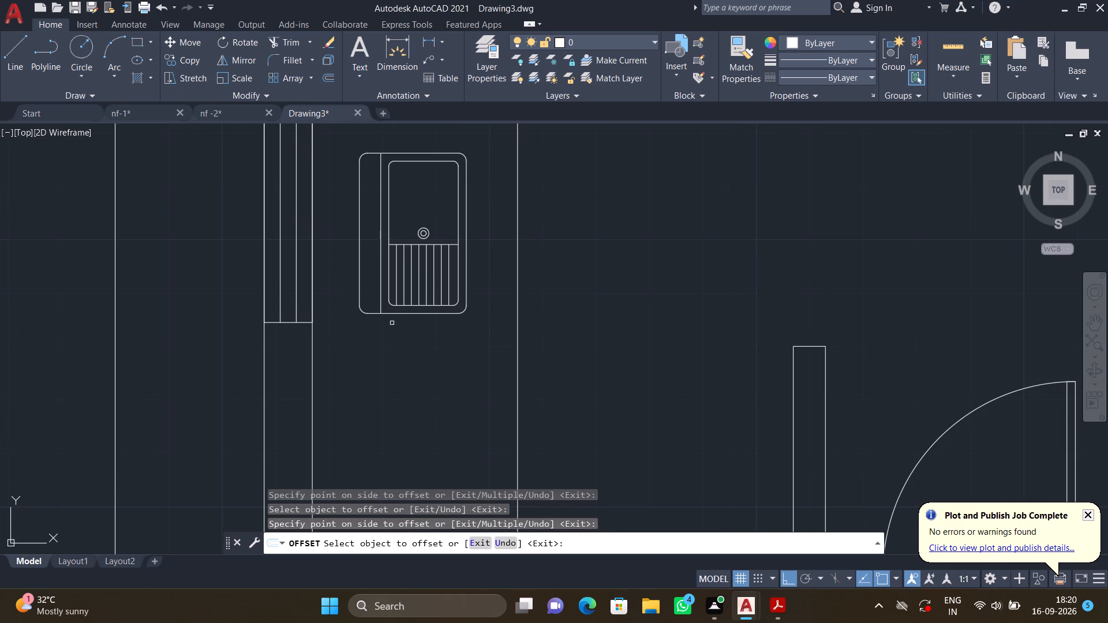
pyautogui.press('Return')
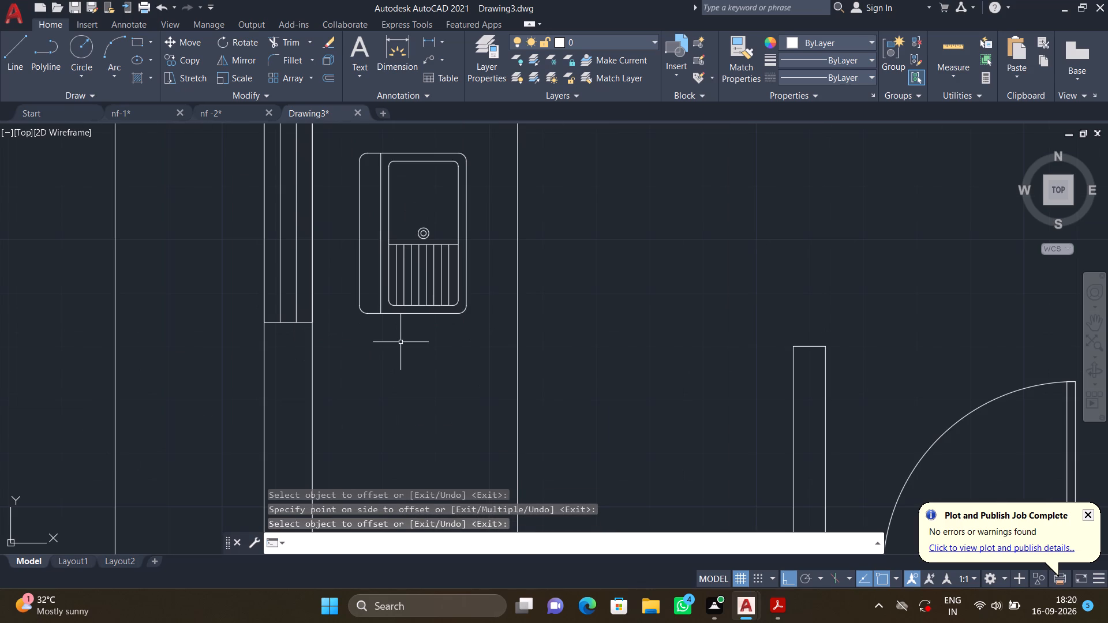
# Draw two concentric circles of about 2.1" and 0.8" radius inside the bowl of the toilet in the upper-left bathroom.
pyautogui.scroll(-2, 400, 341)
pyautogui.moveTo(400, 341); pyautogui.dragTo(382, 422, button='middle')
pyautogui.scroll(-1, 385, 368)
pyautogui.moveTo(403, 290); pyautogui.dragTo(362, 398, button='middle')
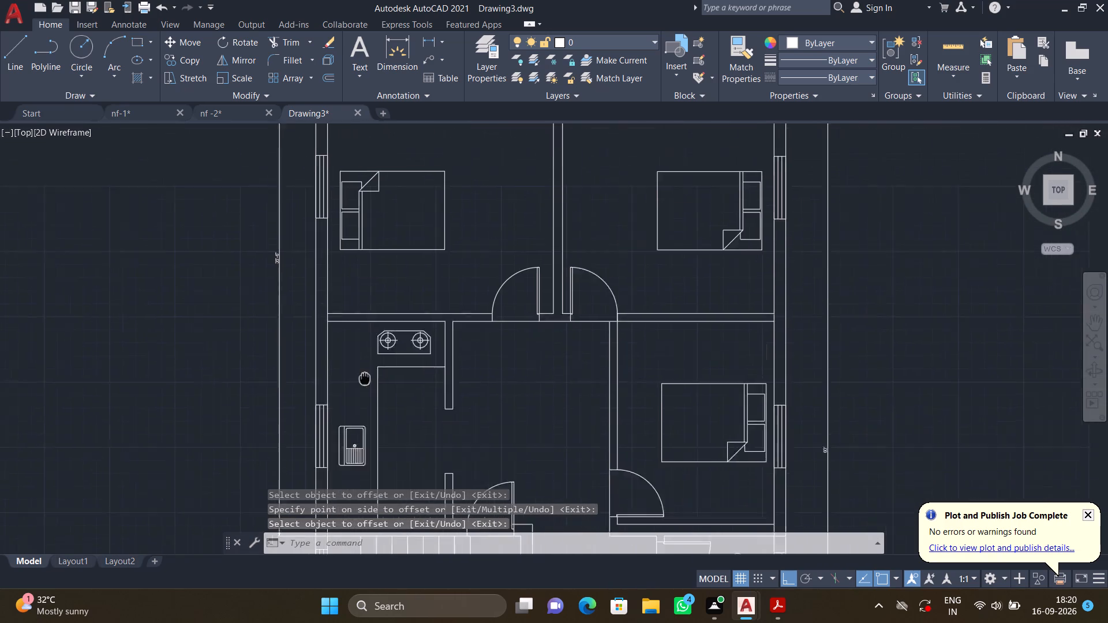
pyautogui.moveTo(362, 398); pyautogui.dragTo(361, 453, button='middle')
pyautogui.moveTo(312, 218); pyautogui.dragTo(308, 384, button='middle')
pyautogui.scroll(4, 340, 306)
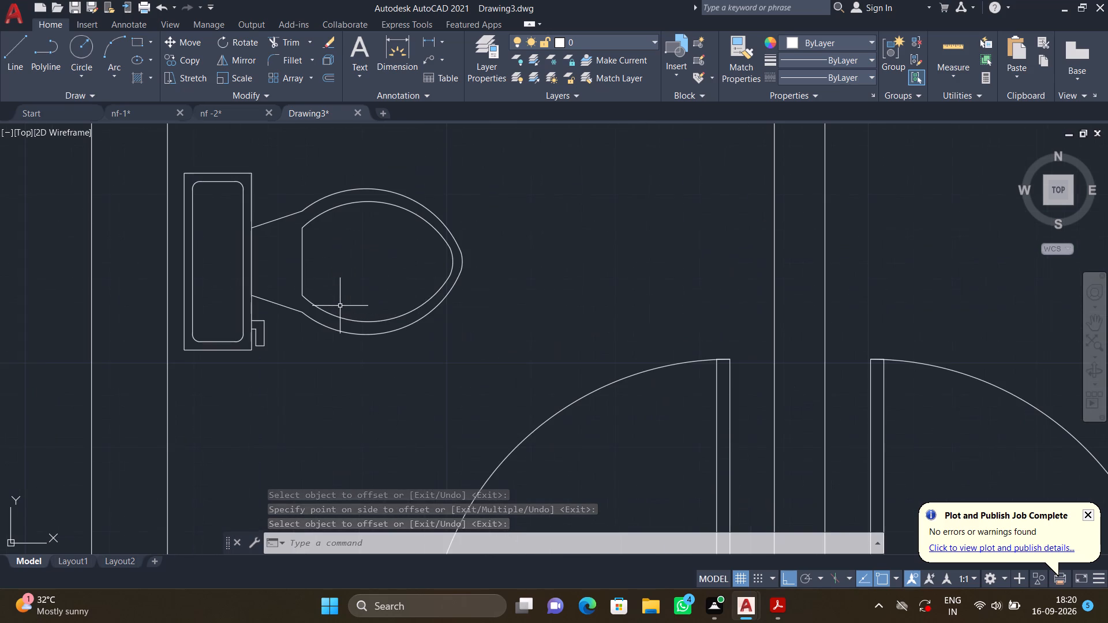
pyautogui.press('c')
pyautogui.press('Return')
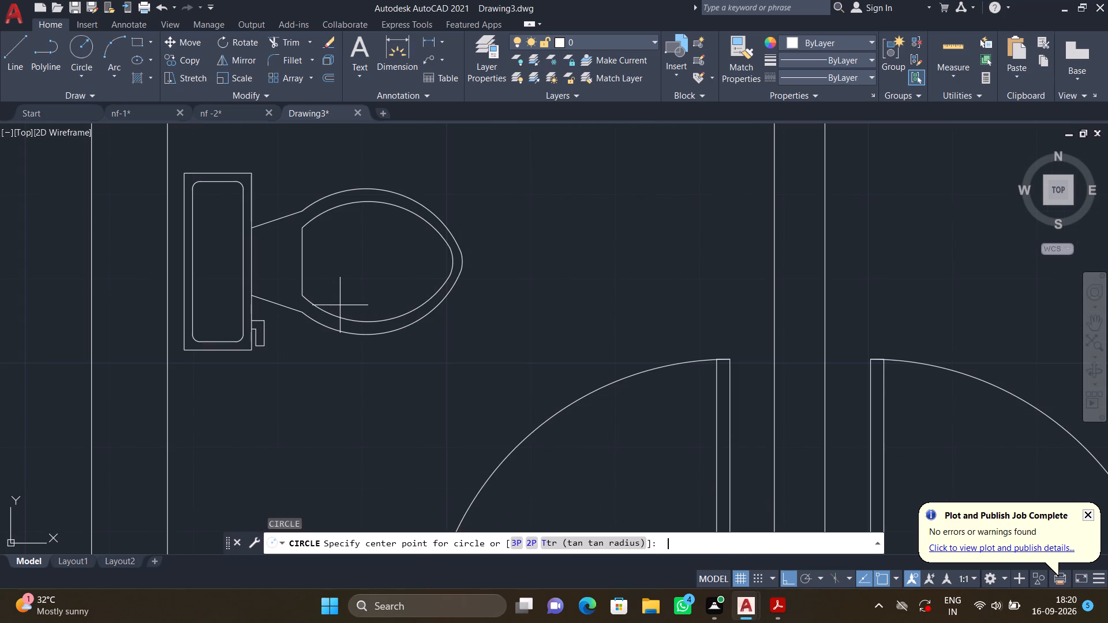
pyautogui.click(355, 258)
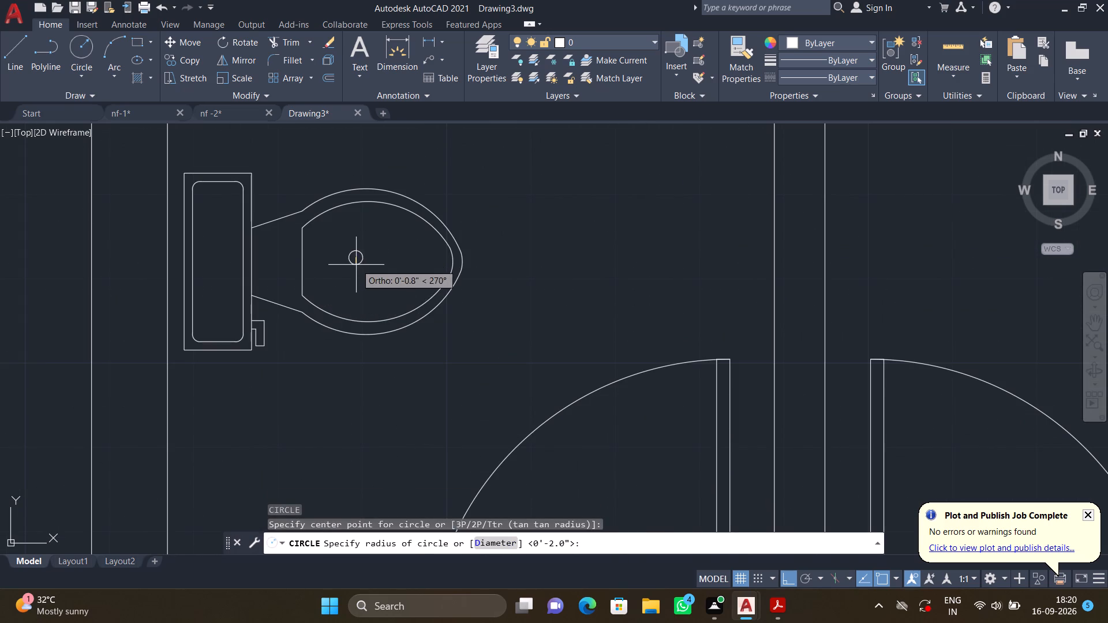
pyautogui.click(358, 276)
pyautogui.press('space')
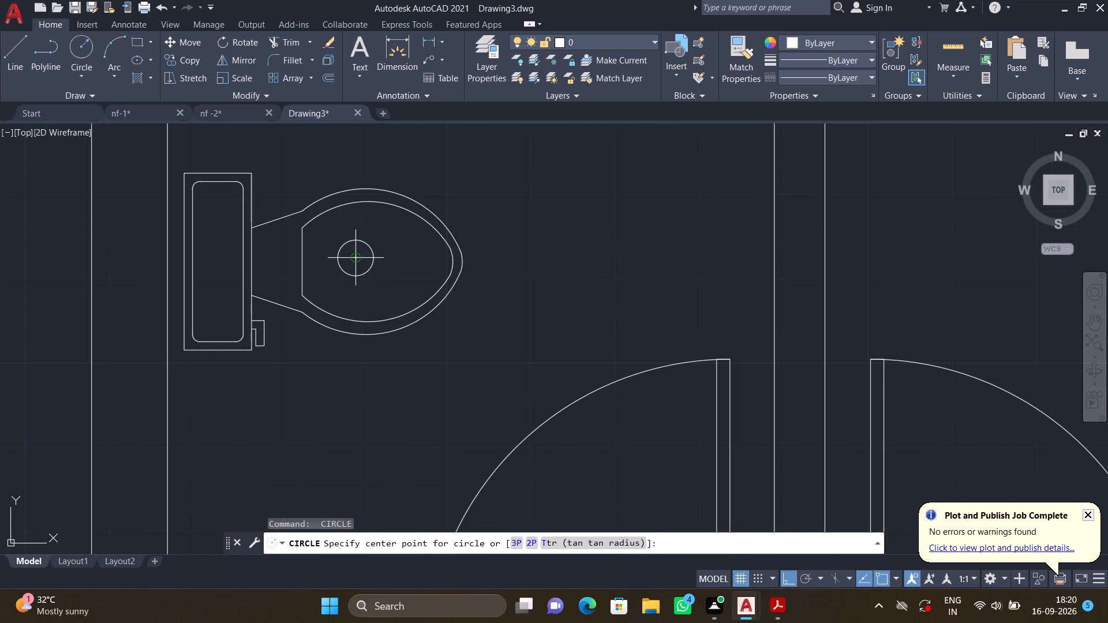
pyautogui.click(350, 256)
pyautogui.click(355, 264)
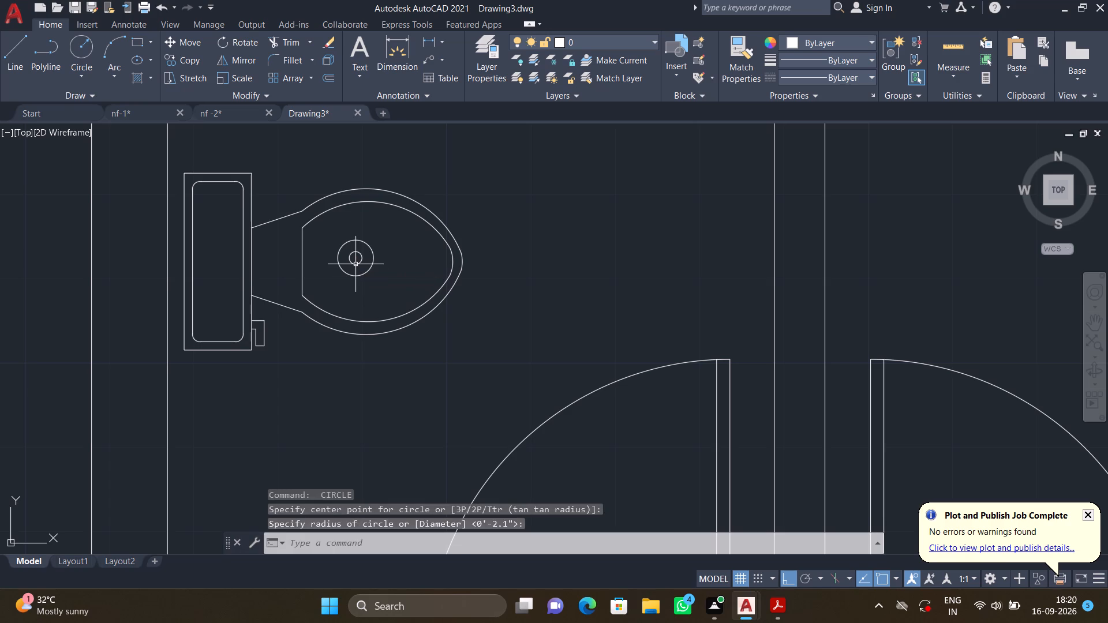
# Draw two concentric circles of about 4.3" and 1.8" radius in the upper-left bathroom's top-left corner, above the toilet.
pyautogui.scroll(-2, 345, 369)
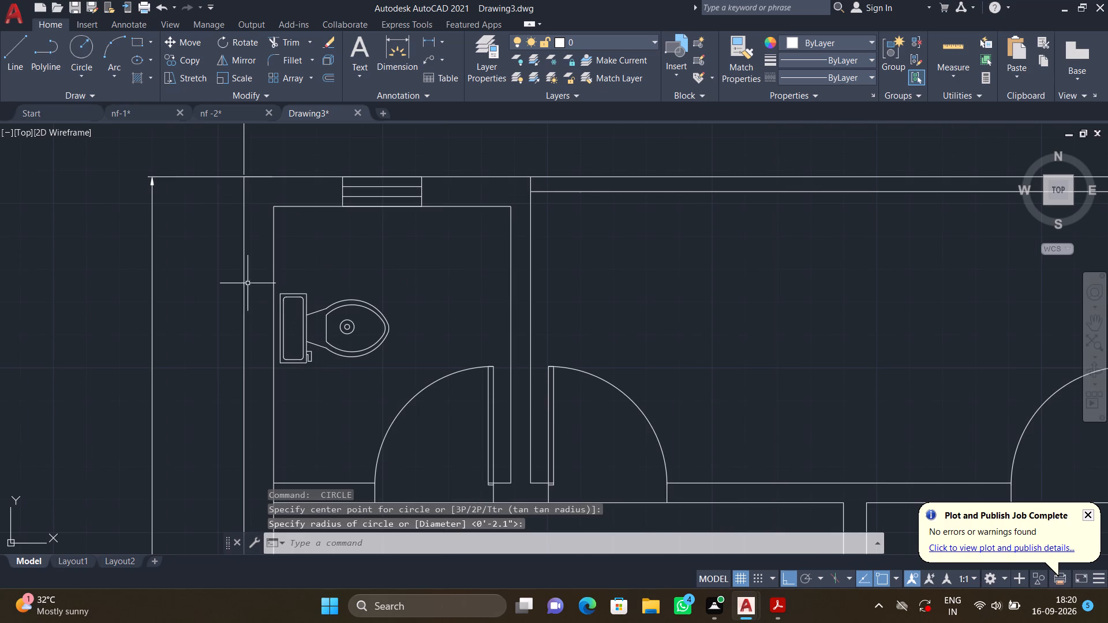
pyautogui.press('space')
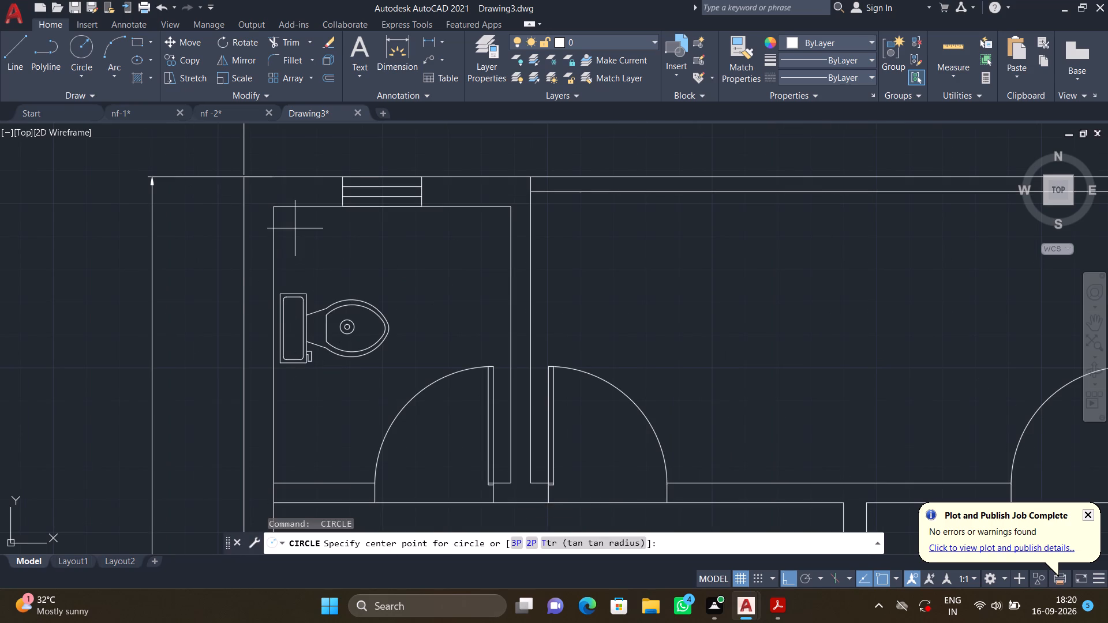
pyautogui.scroll(3, 295, 228)
pyautogui.click(290, 240)
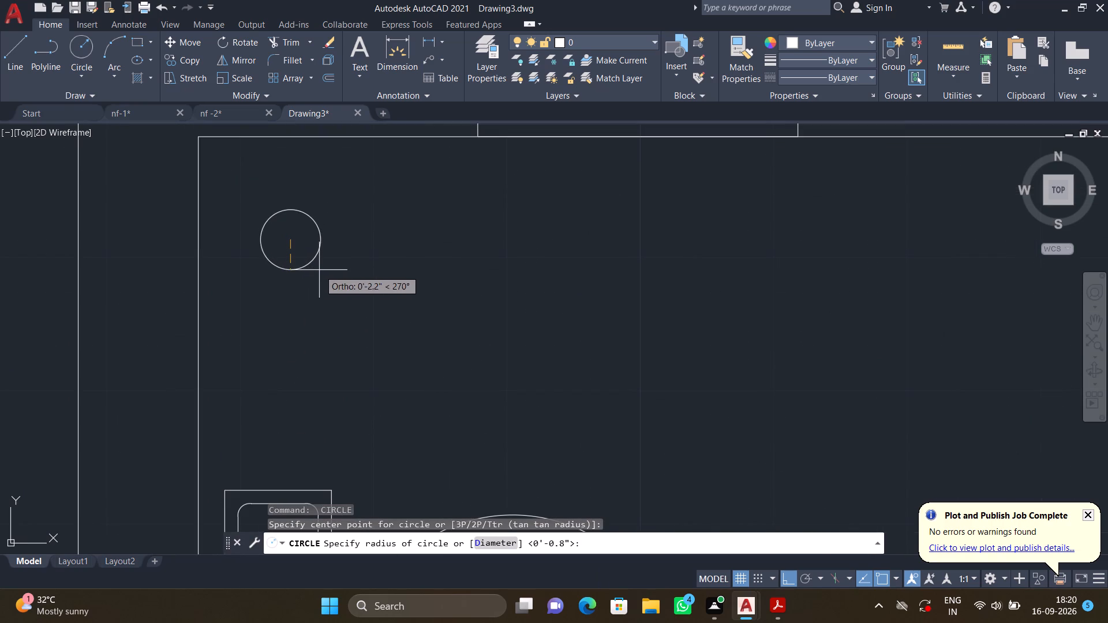
pyautogui.click(340, 297)
pyautogui.press('space')
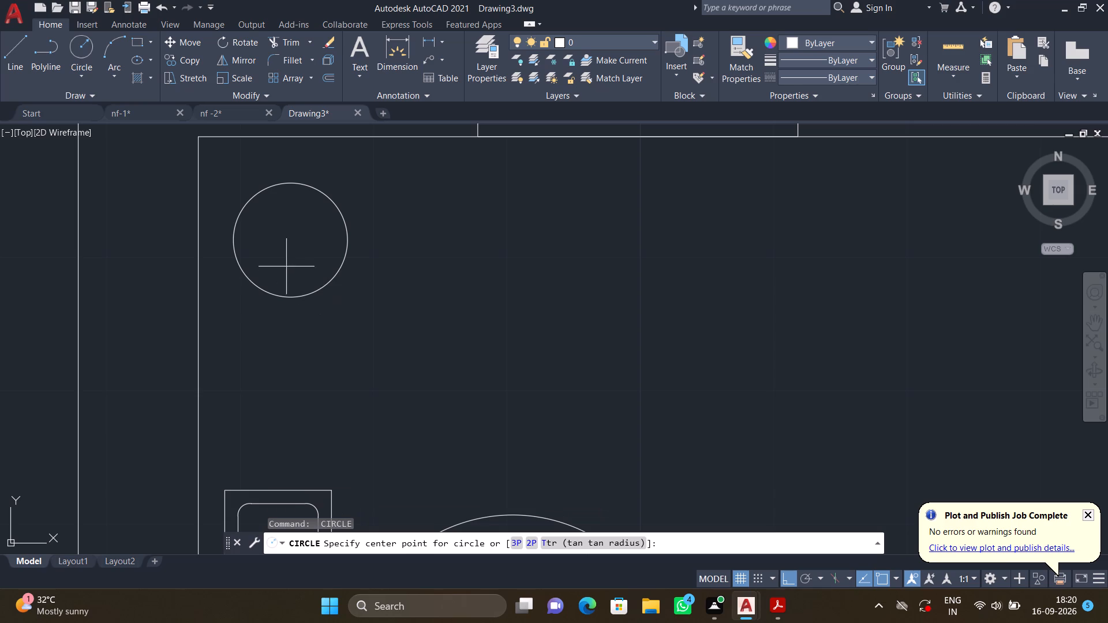
pyautogui.click(290, 240)
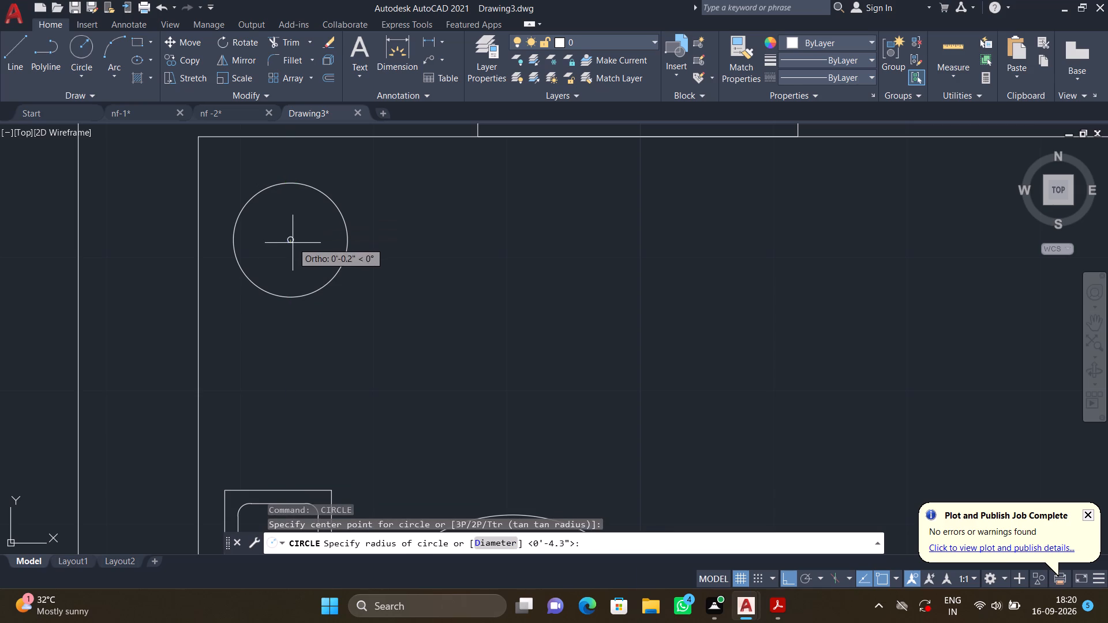
pyautogui.click(306, 264)
# Draw a circle of about 2.3" radius inside the bowl of the toilet in the upper-right bathroom.
pyautogui.scroll(-4, 406, 284)
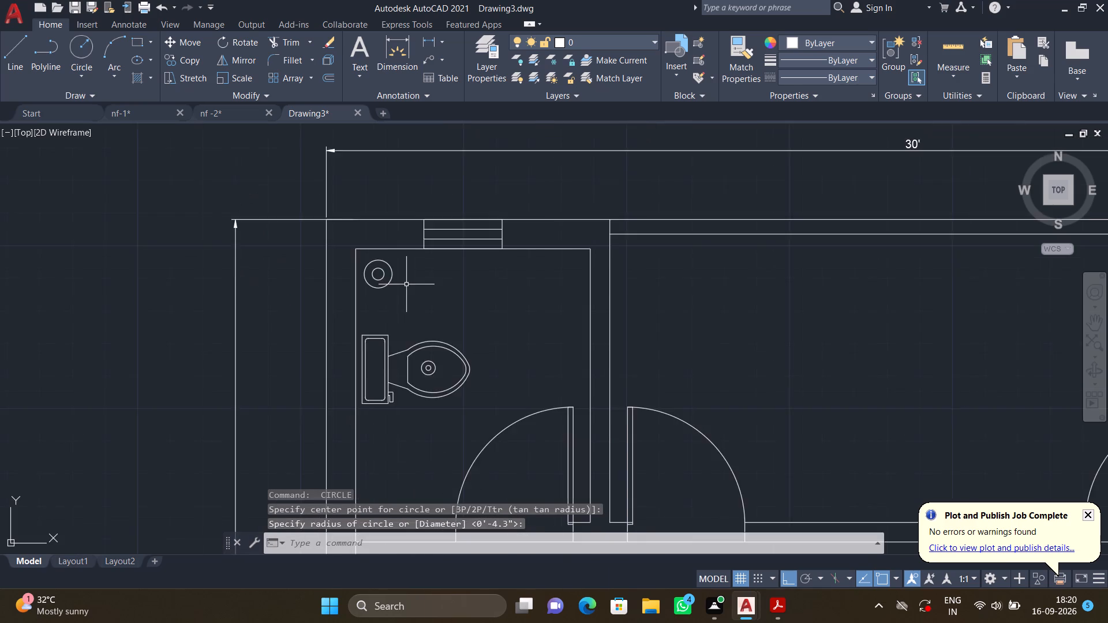
pyautogui.moveTo(422, 301); pyautogui.dragTo(70, 305, button='middle')
pyautogui.moveTo(641, 327); pyautogui.dragTo(494, 297, button='middle')
pyautogui.scroll(2, 515, 286)
pyautogui.press('space')
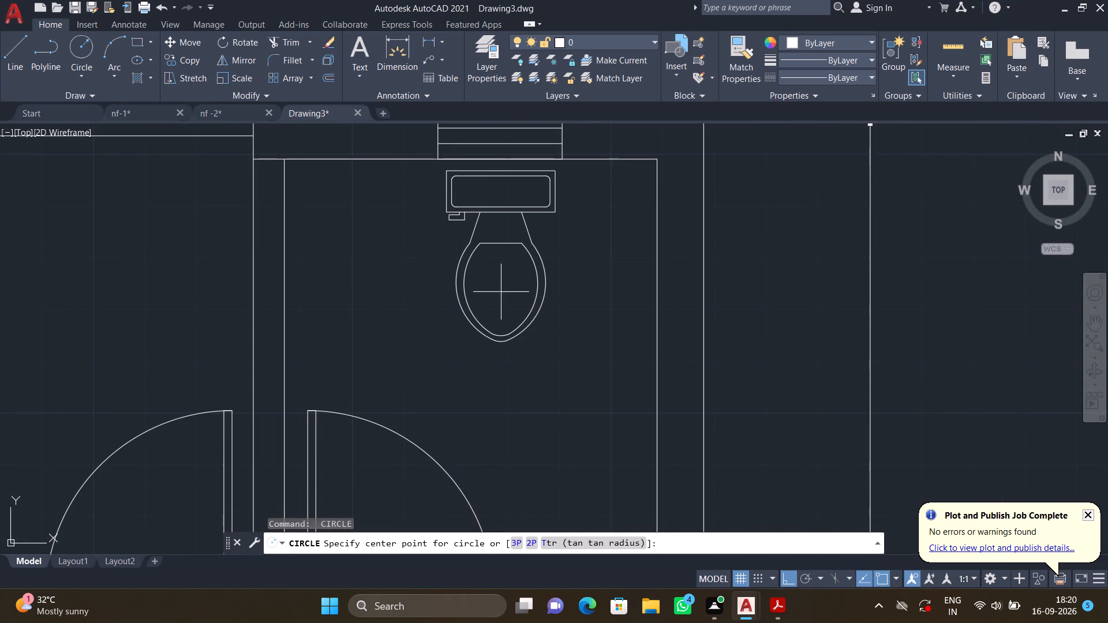
pyautogui.click(498, 272)
pyautogui.click(505, 284)
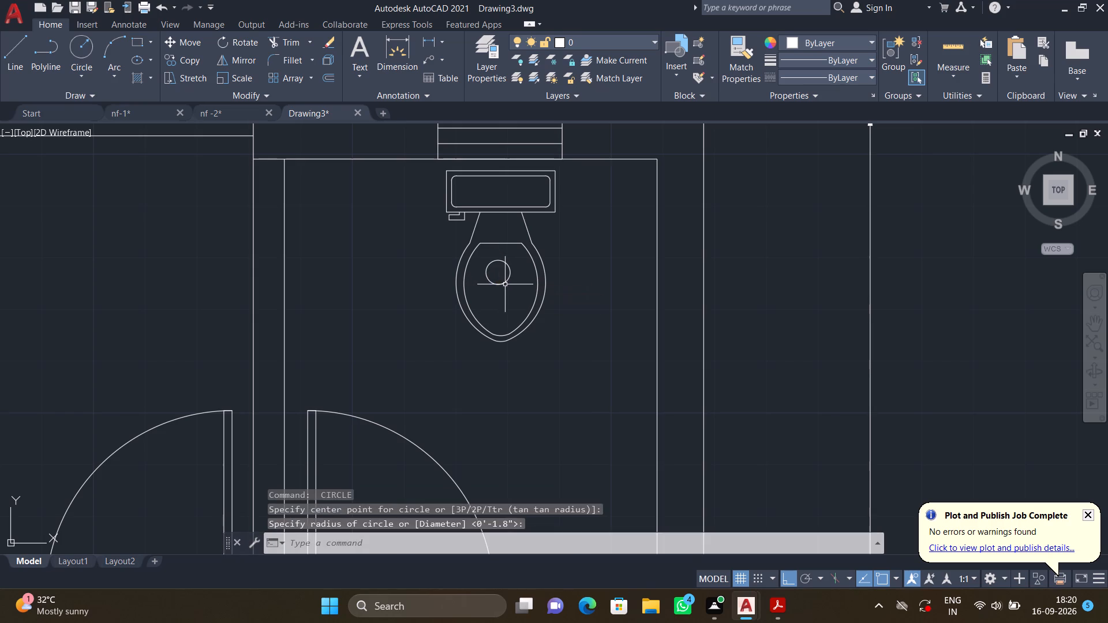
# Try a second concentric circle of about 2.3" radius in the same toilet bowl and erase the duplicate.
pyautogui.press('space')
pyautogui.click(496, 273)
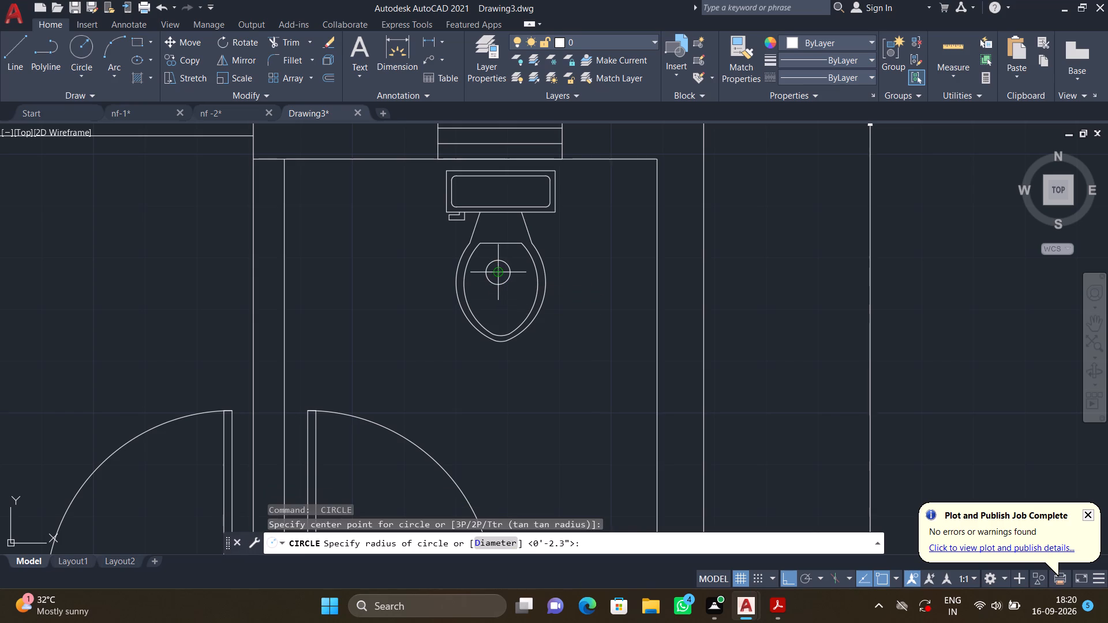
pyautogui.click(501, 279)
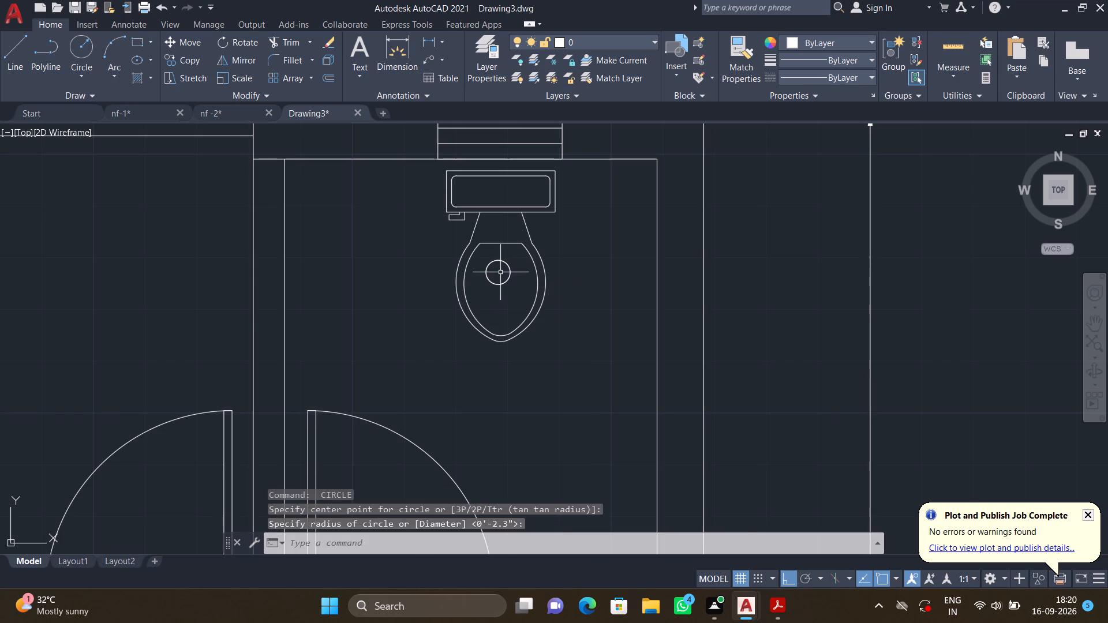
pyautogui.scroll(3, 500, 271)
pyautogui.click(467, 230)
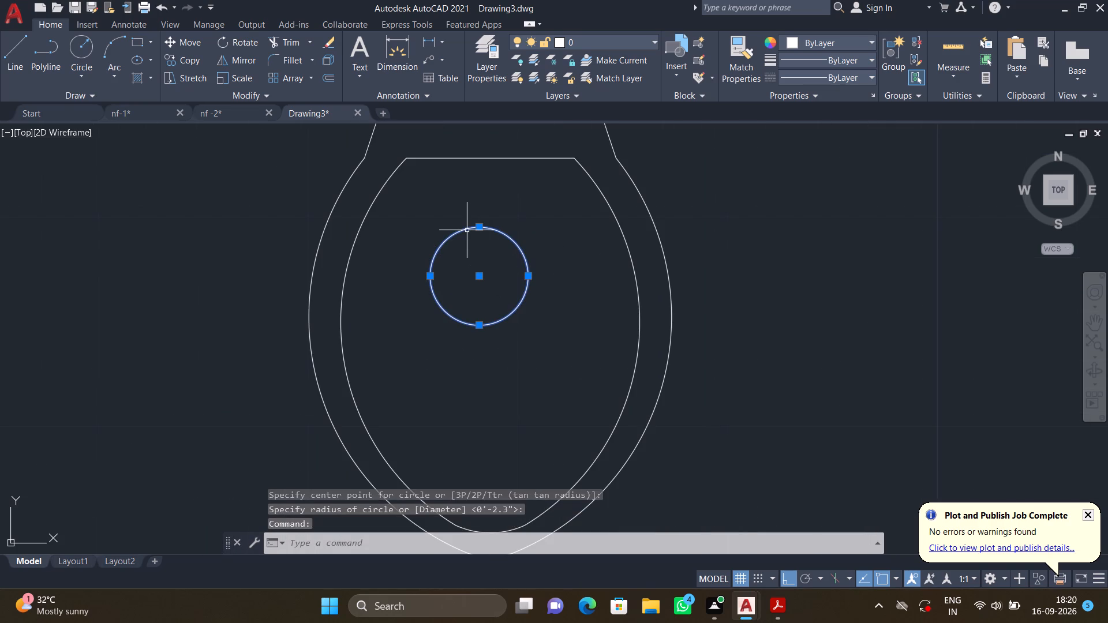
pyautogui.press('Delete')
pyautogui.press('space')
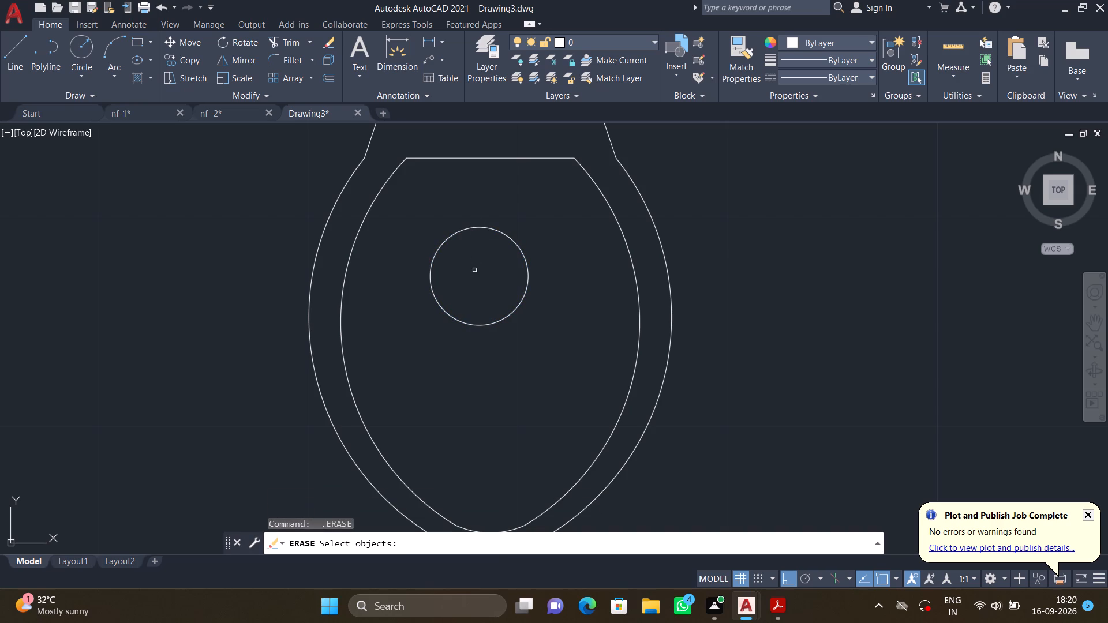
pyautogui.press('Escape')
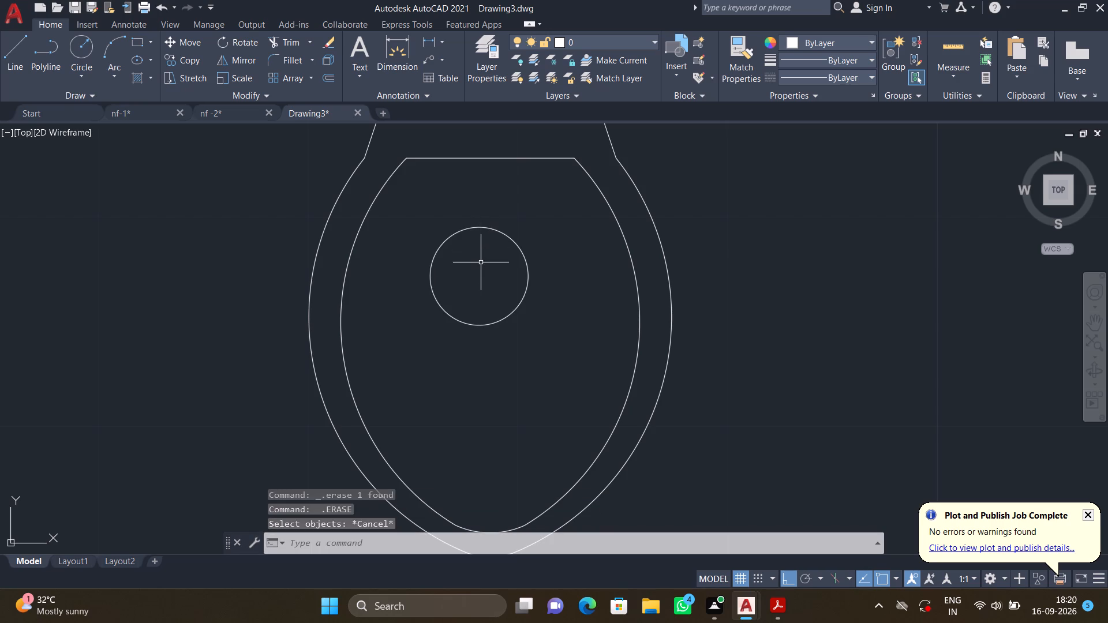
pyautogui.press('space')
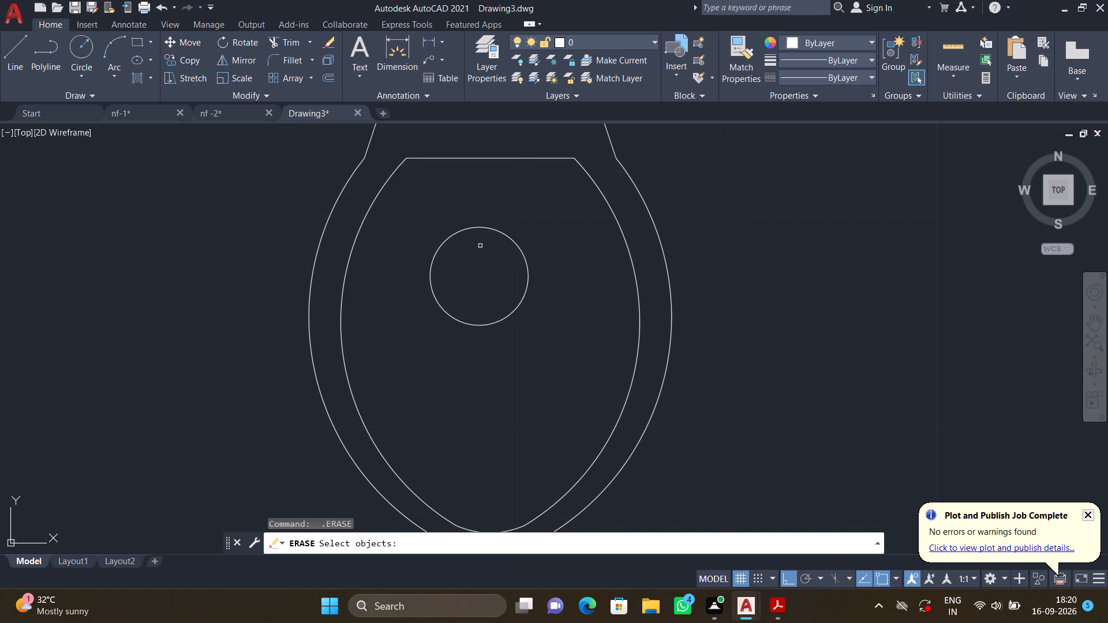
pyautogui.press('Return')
# Draw a concentric inner circle of about 1.0" radius within the circle in the upper-right bathroom's toilet bowl.
pyautogui.press('c')
pyautogui.press('Return')
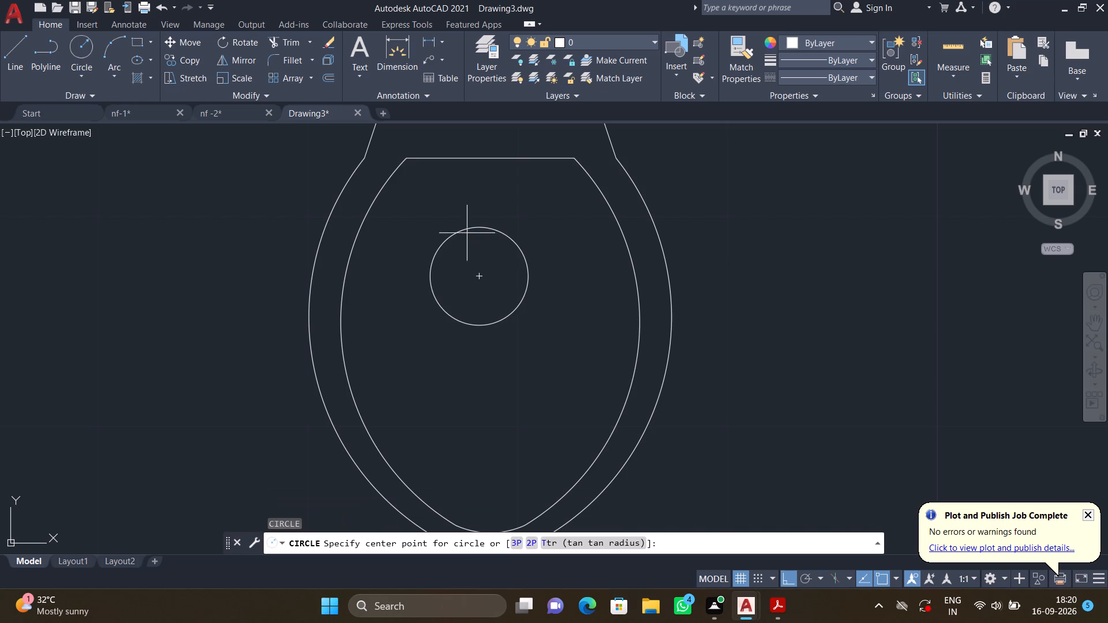
pyautogui.click(480, 275)
pyautogui.click(492, 297)
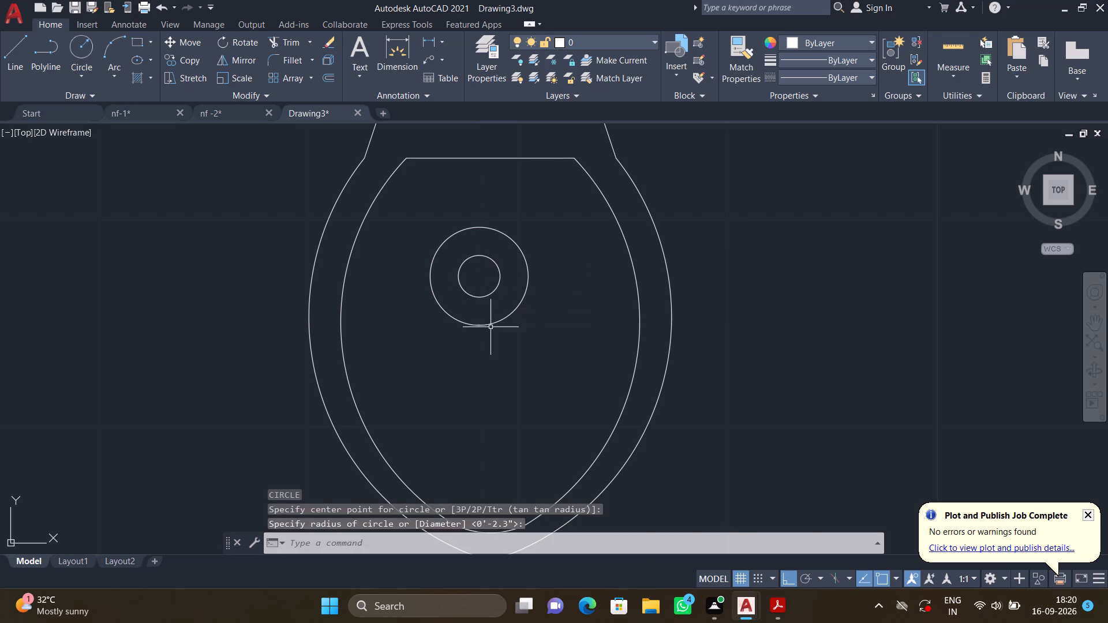
# Draw two concentric circles of about 4.4" and 1.8" radius in the upper-right bathroom's top-right corner, beside the toilet tank.
pyautogui.scroll(-3, 491, 340)
pyautogui.moveTo(491, 264); pyautogui.dragTo(386, 293, button='middle')
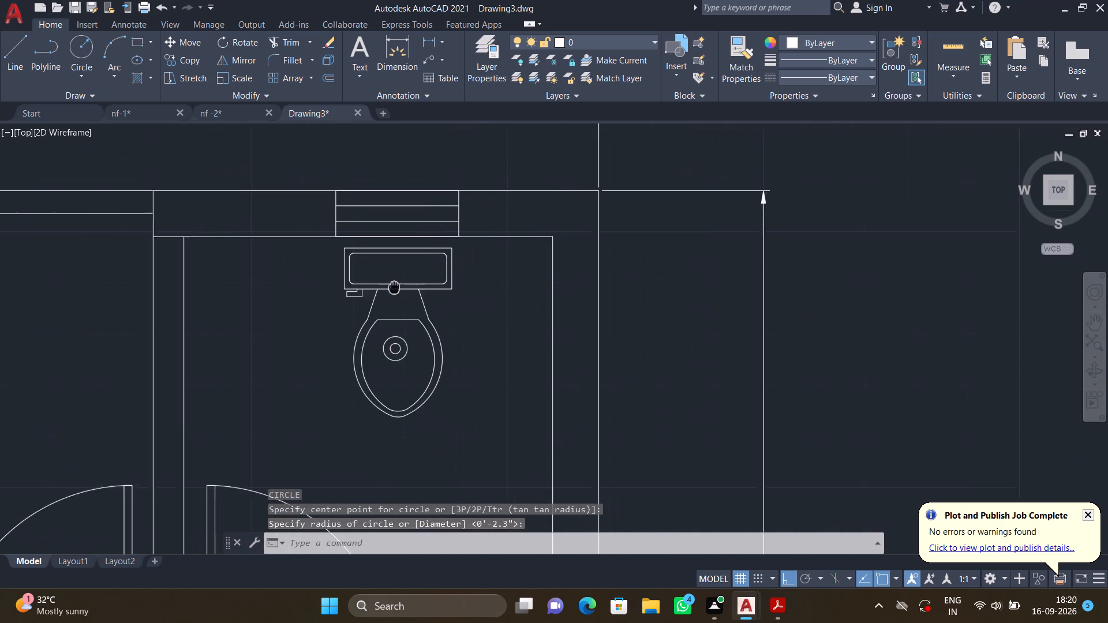
pyautogui.press('space')
pyautogui.scroll(2, 503, 276)
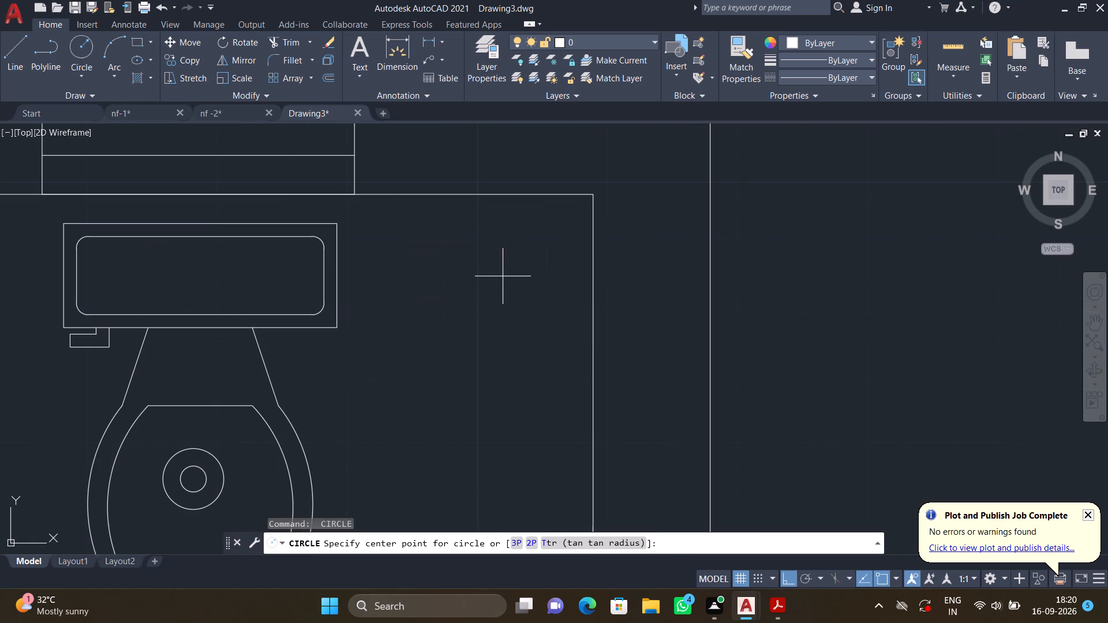
pyautogui.click(496, 279)
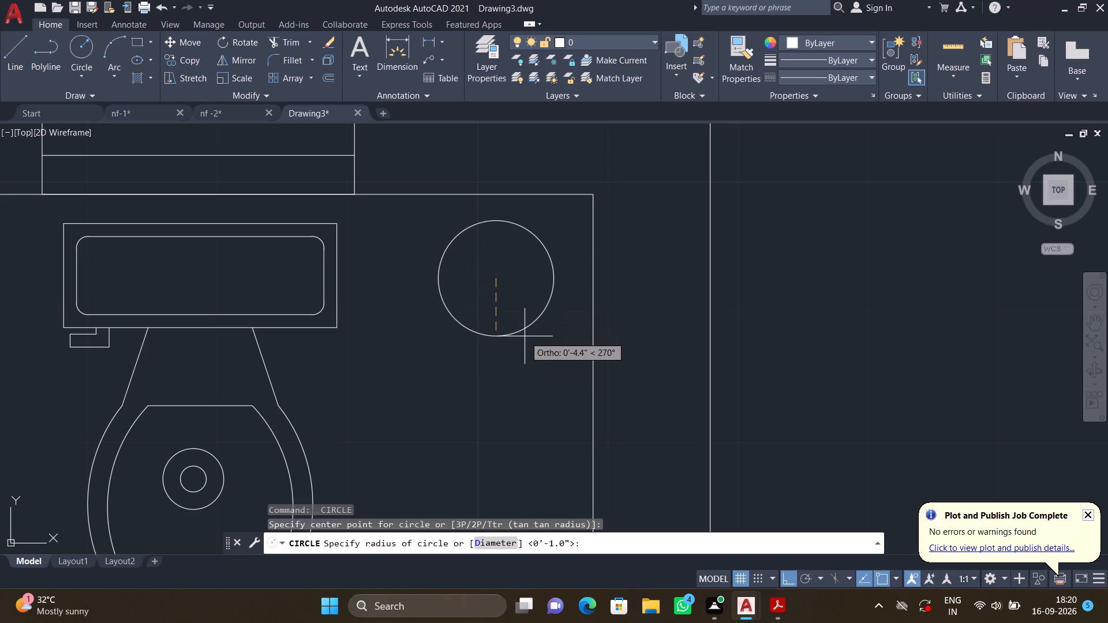
pyautogui.click(525, 336)
pyautogui.press('space')
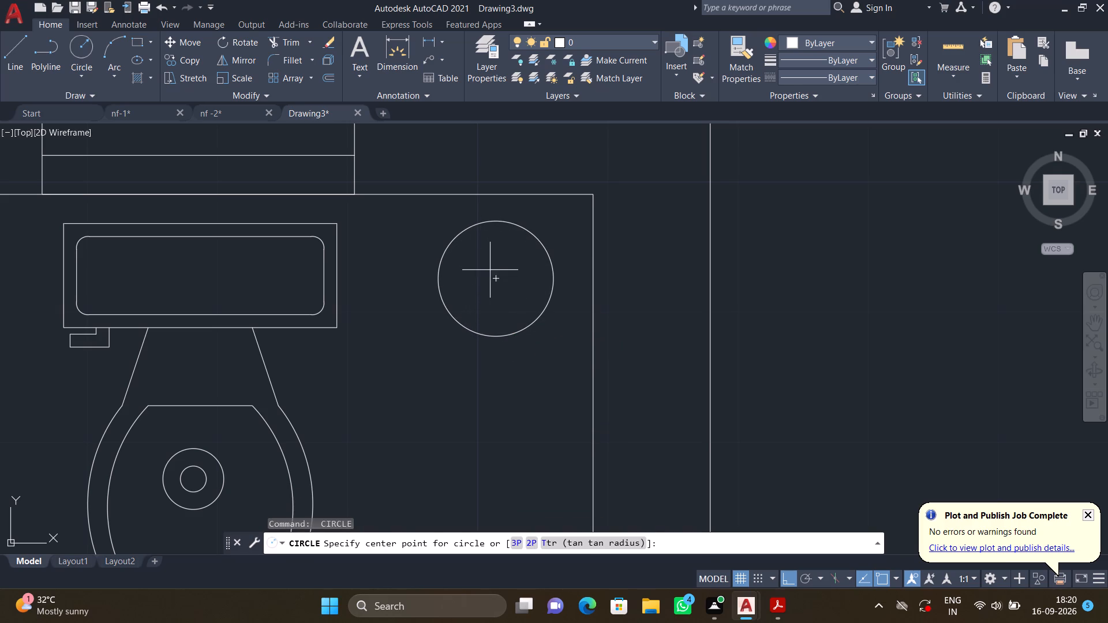
pyautogui.click(498, 277)
pyautogui.click(517, 302)
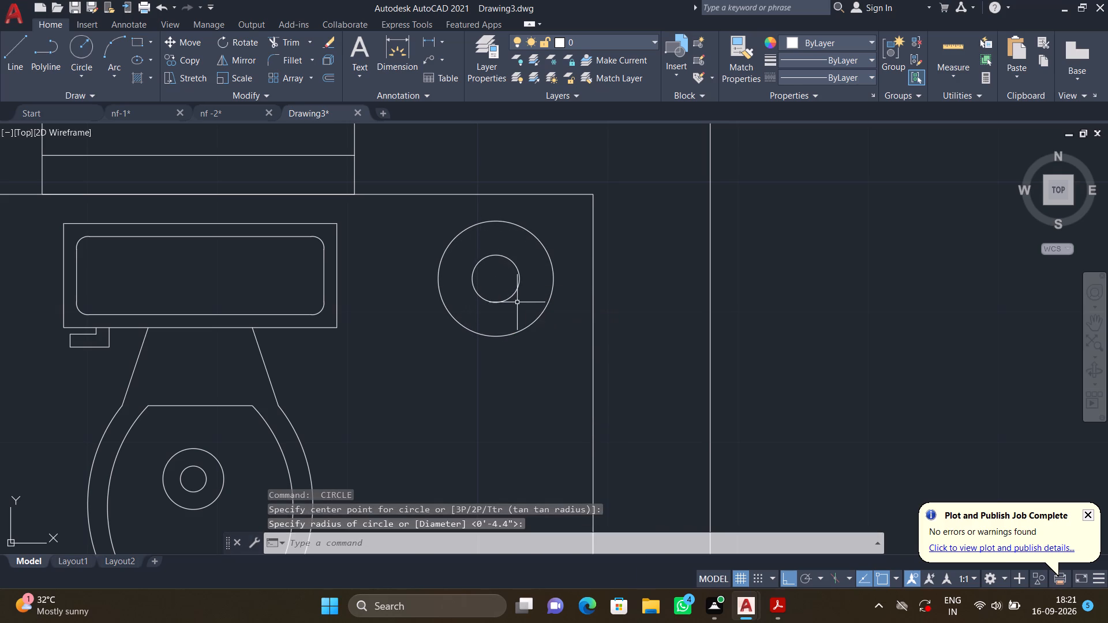
# Draw two concentric circles of about 2.1" and 0.7" radius inside the bowl of the toilet in the small bathroom below the right-hand bedrooms.
pyautogui.scroll(-3, 492, 328)
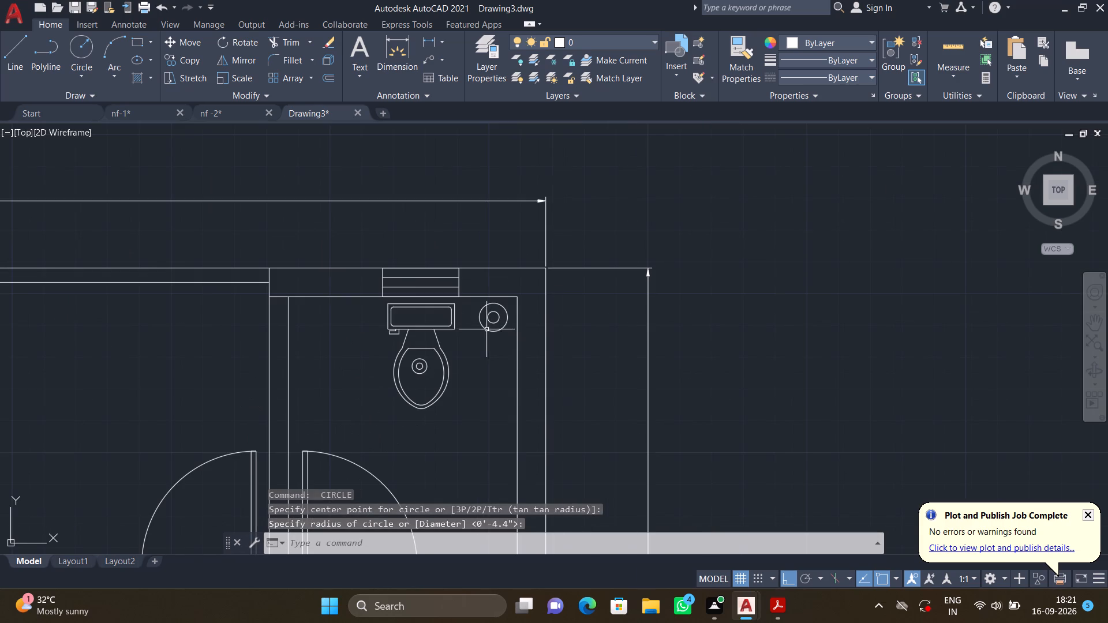
pyautogui.scroll(-3, 477, 354)
pyautogui.moveTo(402, 474); pyautogui.dragTo(339, 256, button='middle')
pyautogui.scroll(-2, 341, 267)
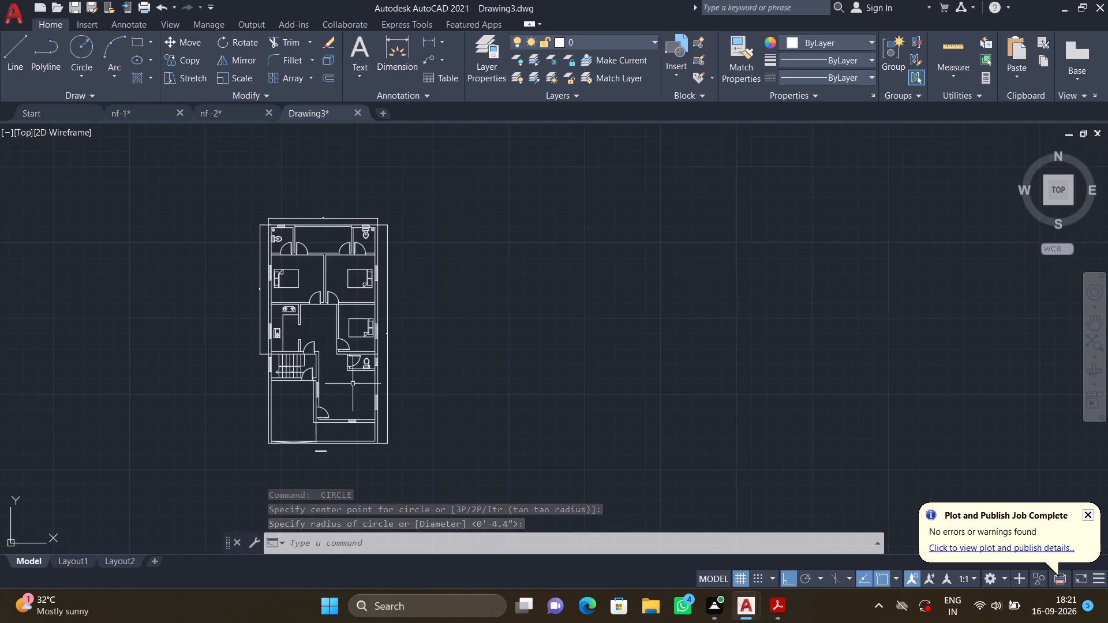
pyautogui.scroll(6, 363, 358)
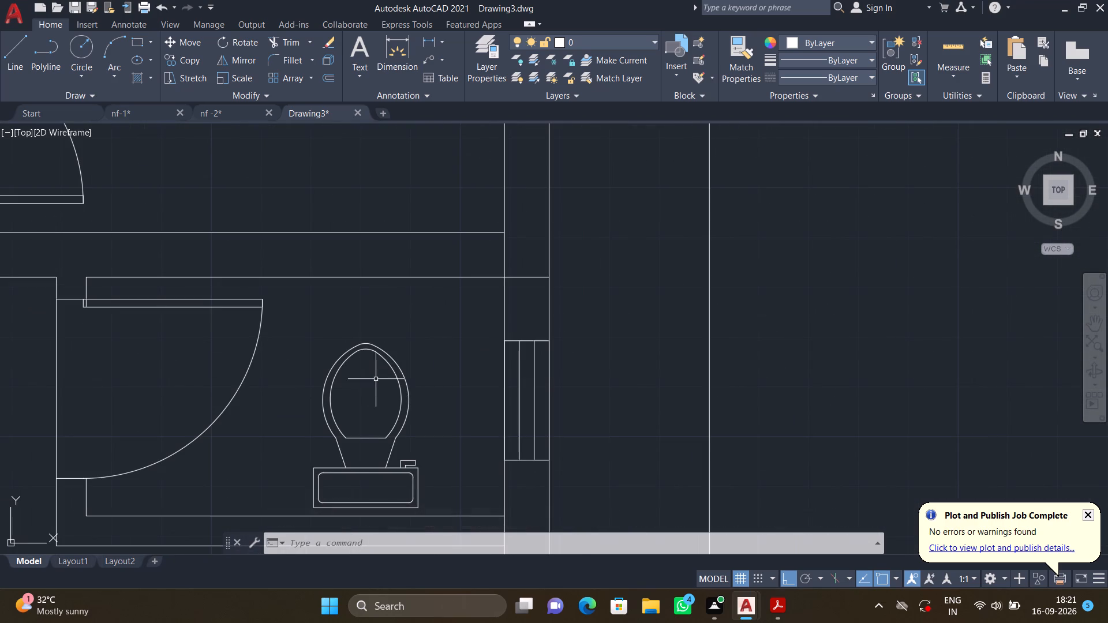
pyautogui.press('space')
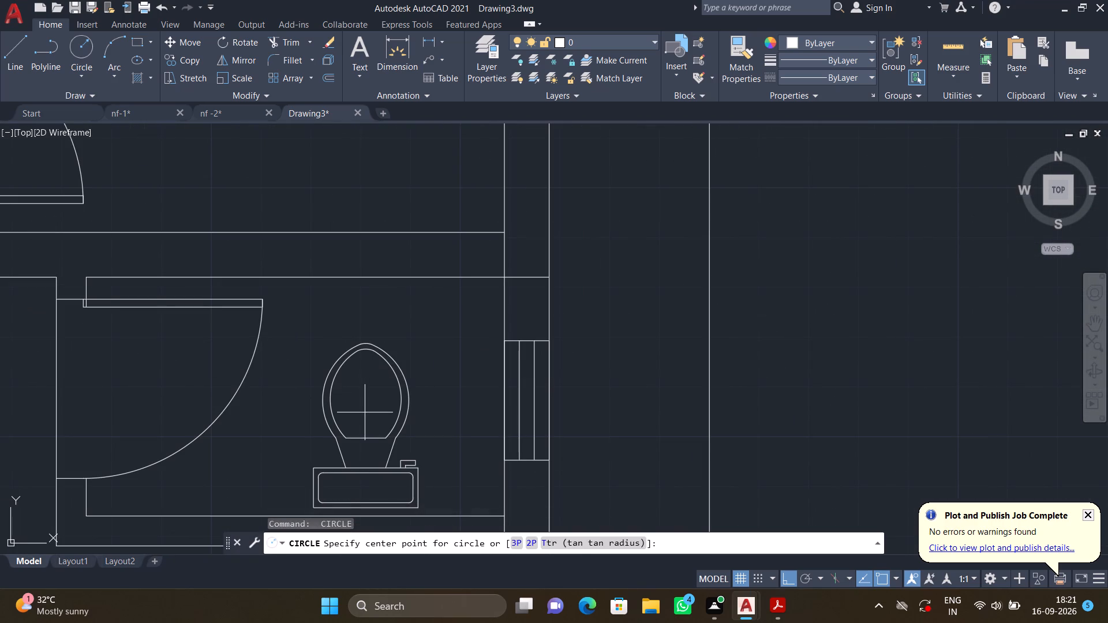
pyautogui.click(365, 412)
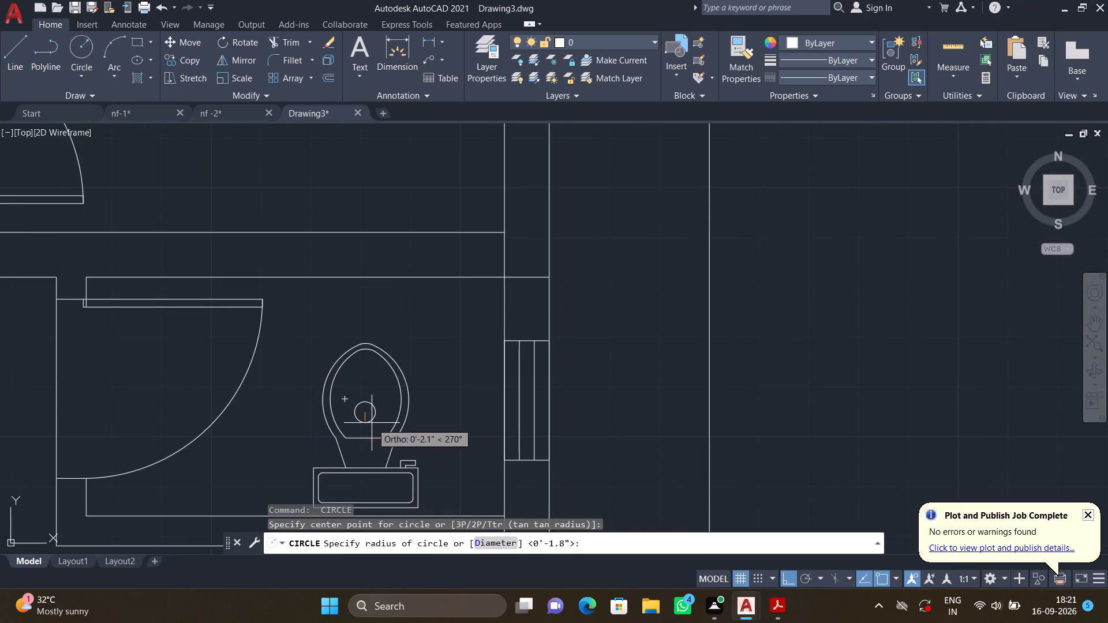
pyautogui.click(372, 423)
pyautogui.press('space')
pyautogui.scroll(3, 366, 403)
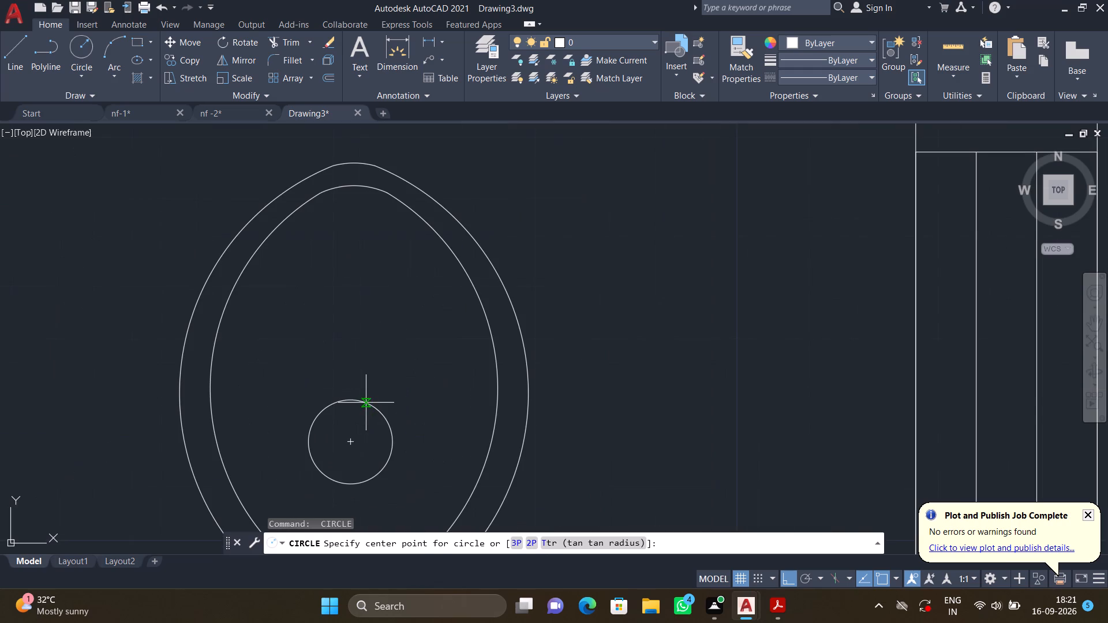
pyautogui.click(351, 440)
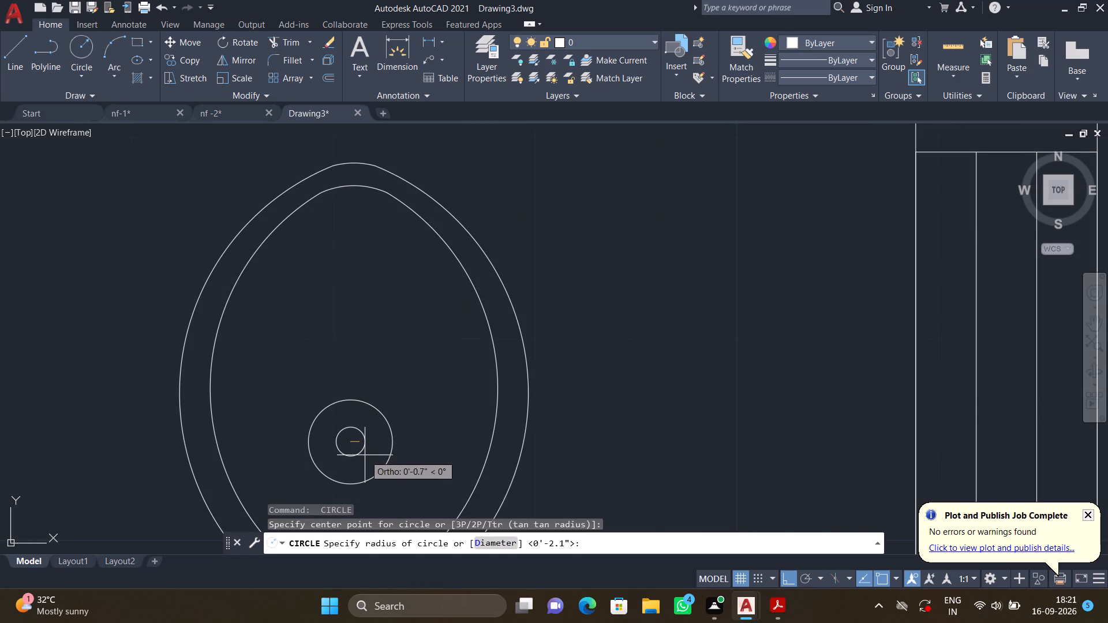
pyautogui.click(365, 455)
# Draw a circle of about 2.8" radius with a smaller concentric circle inside it in that small bathroom's bottom-right corner, beside the toilet tank.
pyautogui.scroll(-4, 342, 381)
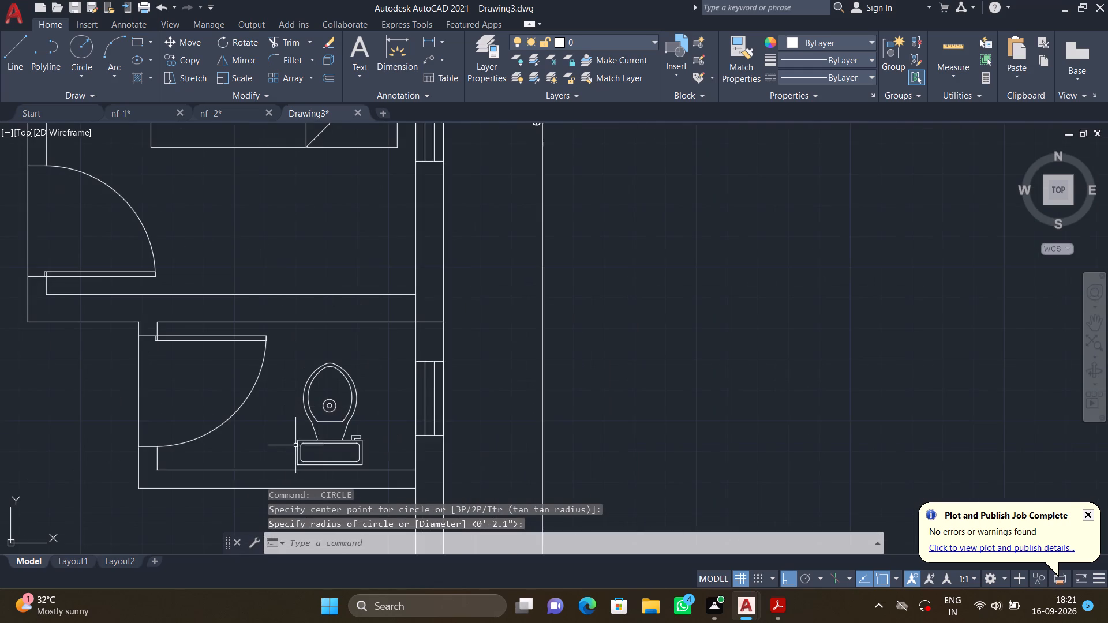
pyautogui.moveTo(294, 438); pyautogui.dragTo(299, 354, button='middle')
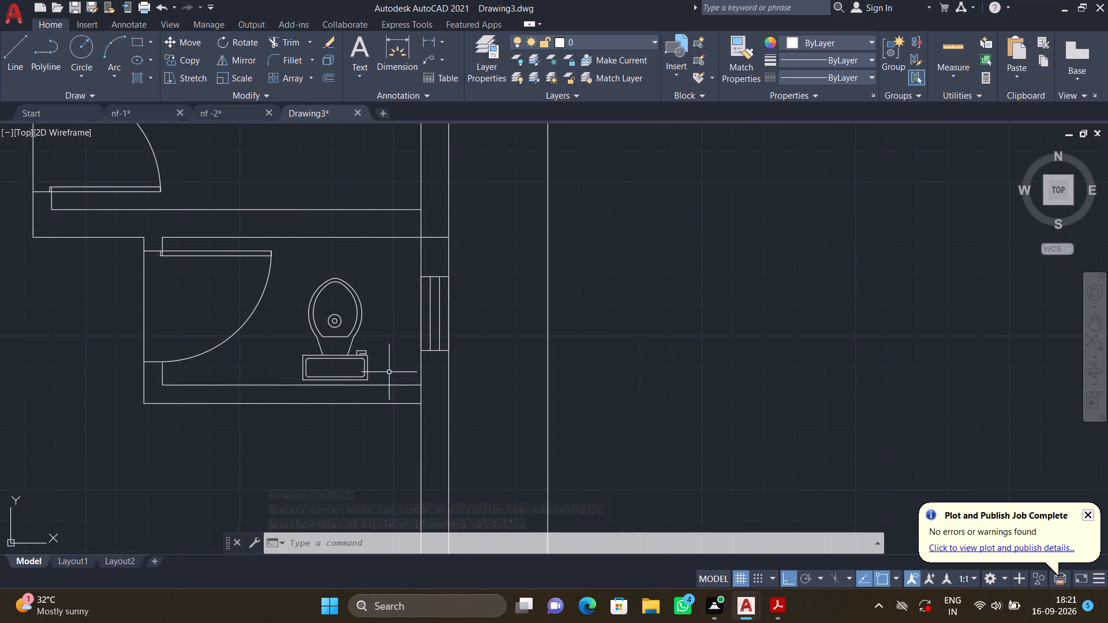
pyautogui.scroll(3, 392, 371)
pyautogui.press('space')
pyautogui.click(435, 374)
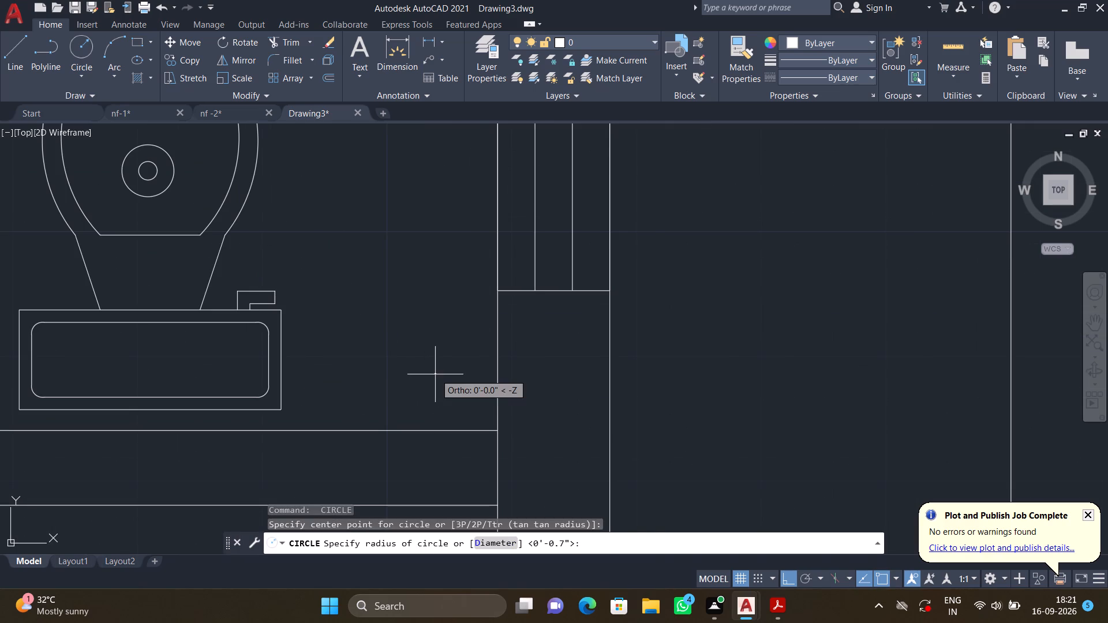
pyautogui.click(467, 408)
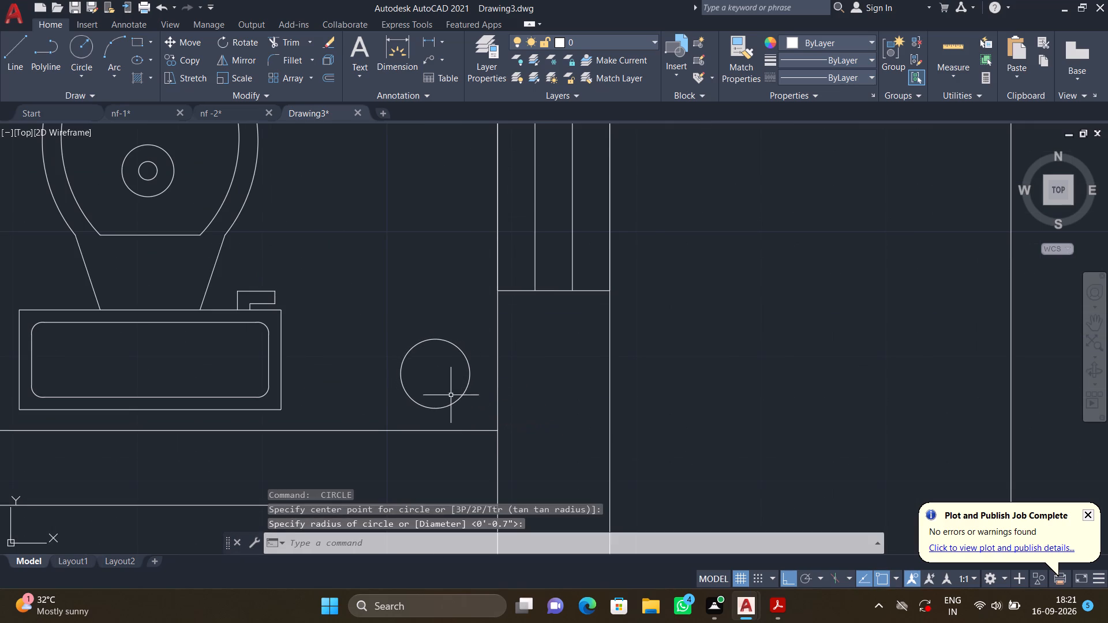
pyautogui.press('space')
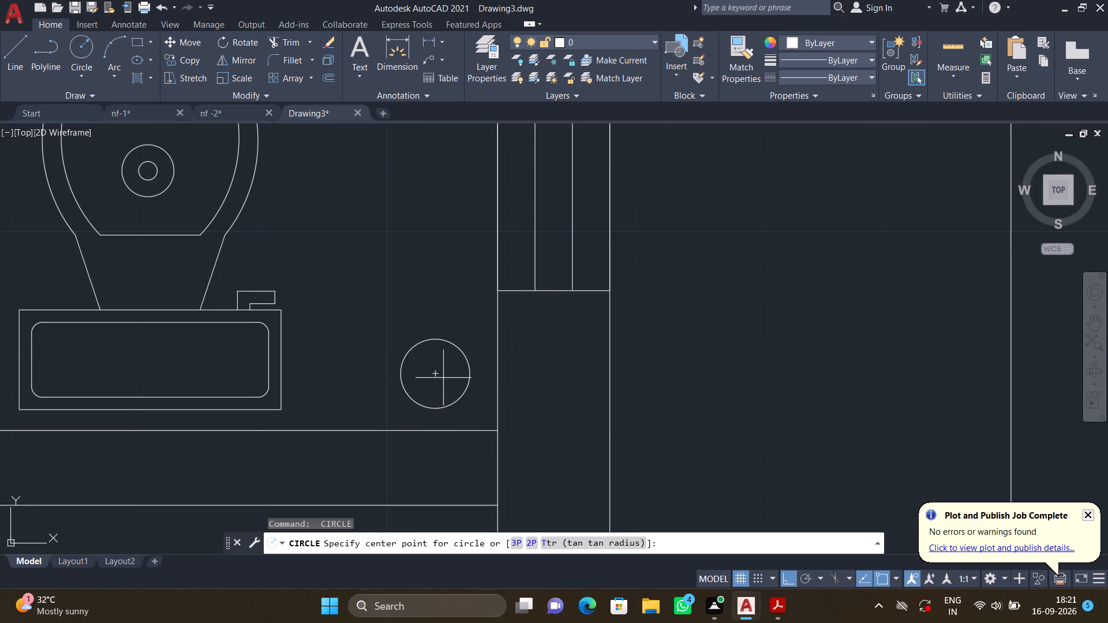
pyautogui.click(438, 369)
pyautogui.click(450, 386)
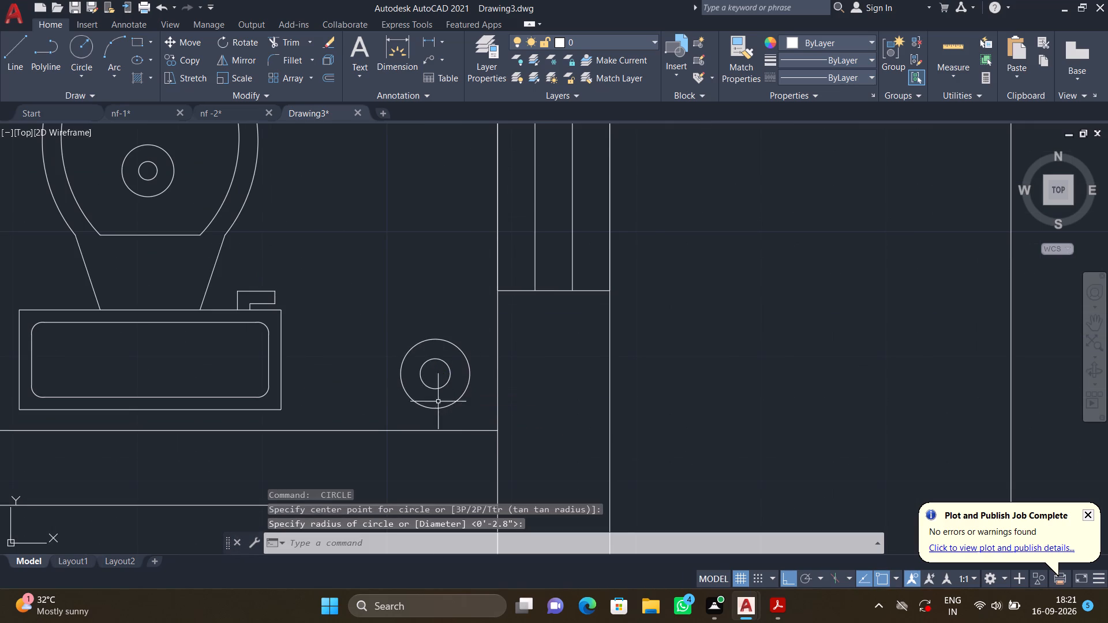
# Add multiline text reading PARKING with 12'-4"*16'-8" on the second line in the open area below the staircase.
pyautogui.scroll(-6, 373, 318)
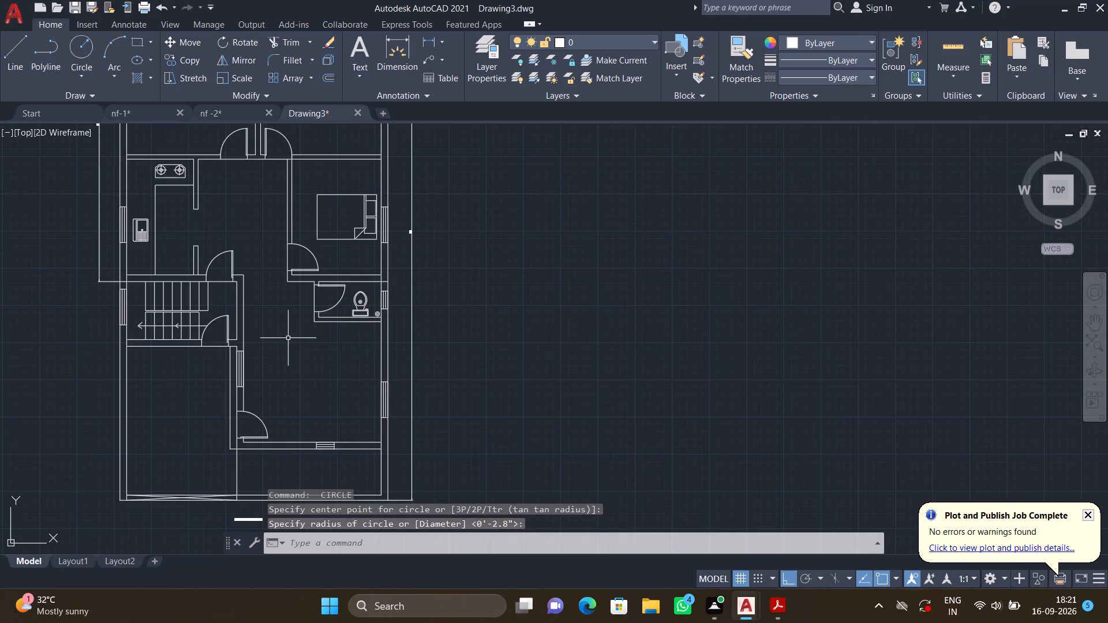
pyautogui.scroll(-1, 207, 288)
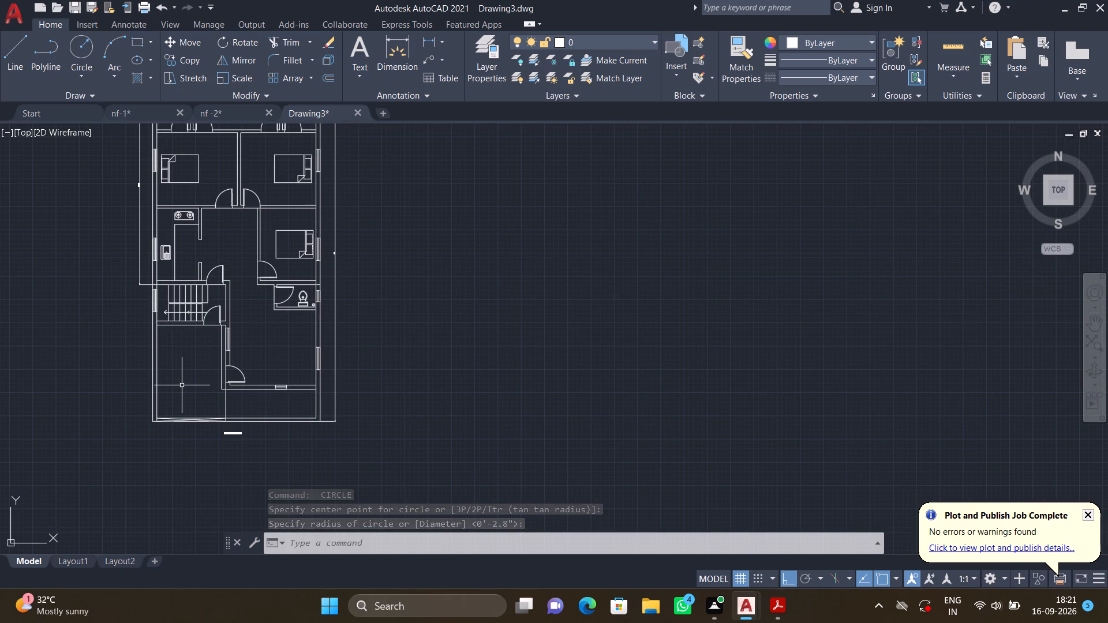
pyautogui.write('MT')
pyautogui.press('Return')
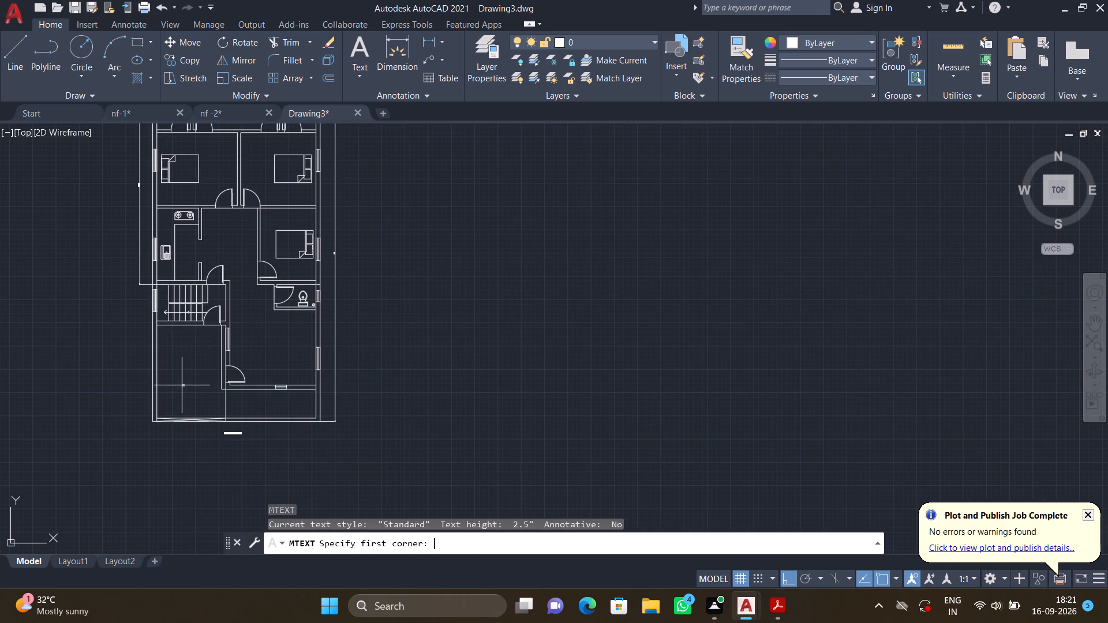
pyautogui.moveTo(172, 365); pyautogui.dragTo(179, 318, button='middle')
pyautogui.scroll(-1, 170, 303)
pyautogui.scroll(3, 170, 303)
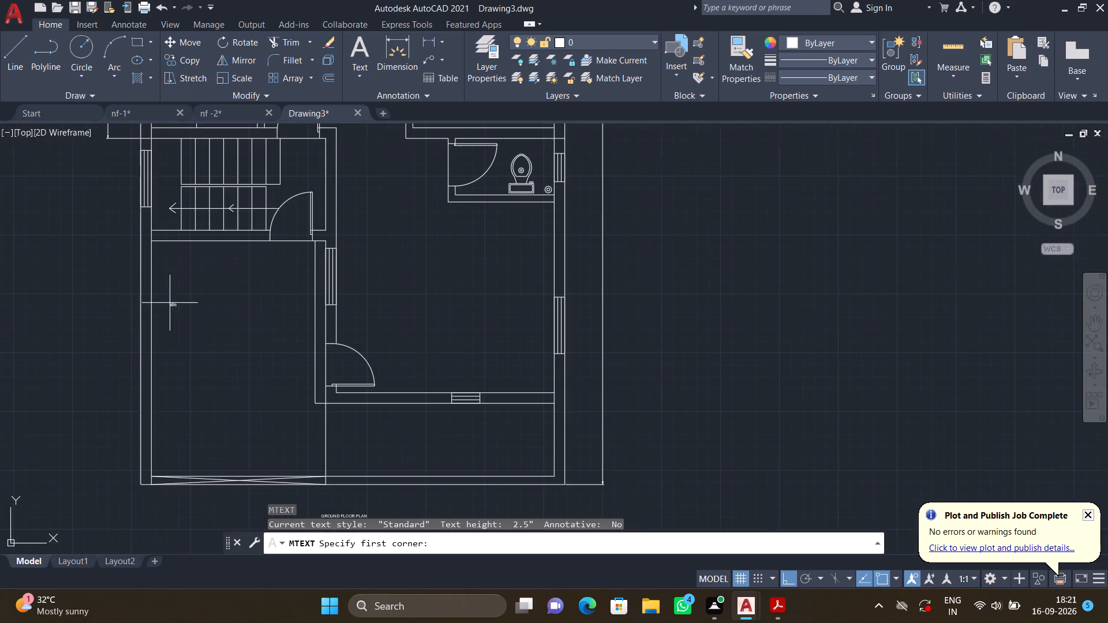
pyautogui.scroll(2, 171, 335)
pyautogui.click(168, 339)
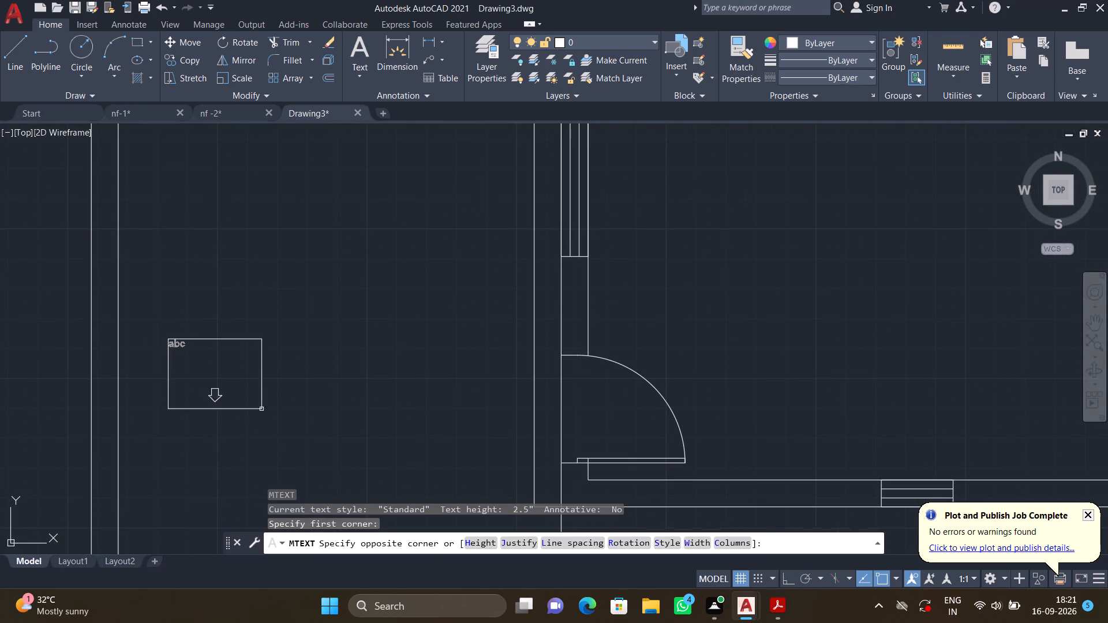
pyautogui.click(439, 441)
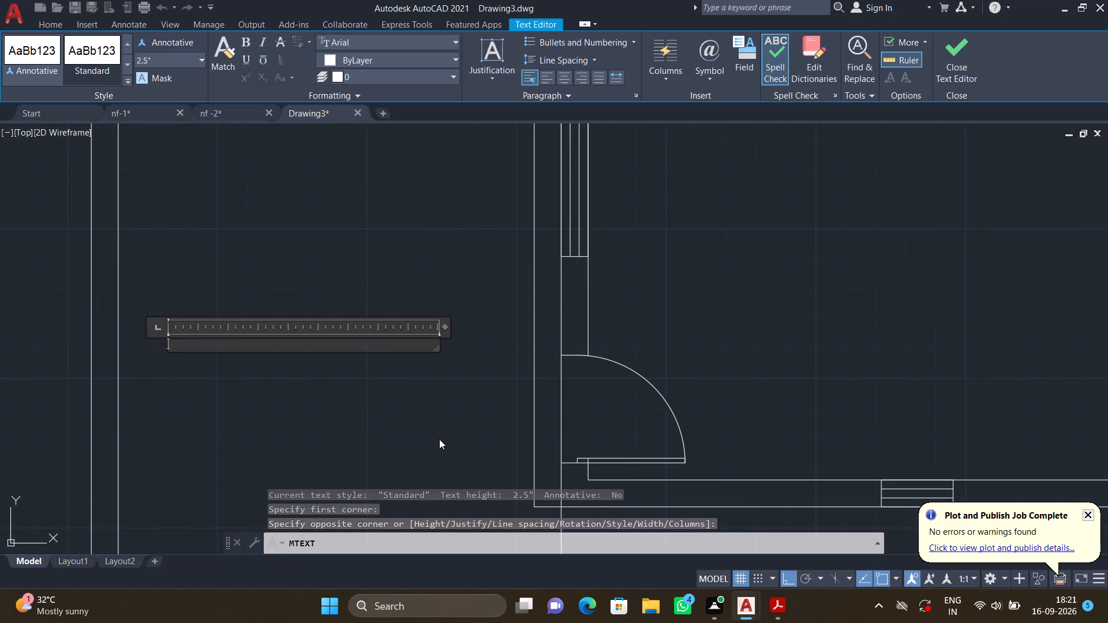
pyautogui.write('PAR')
pyautogui.write('KING')
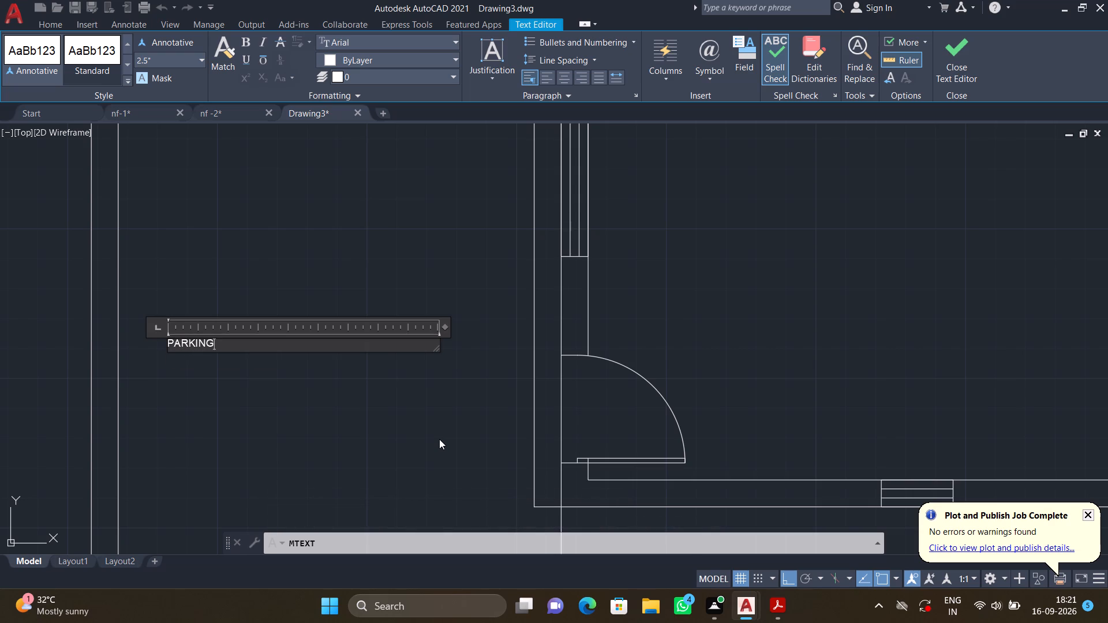
pyautogui.press('Return')
pyautogui.write("12'")
pyautogui.write('-4"')
pyautogui.press('*')
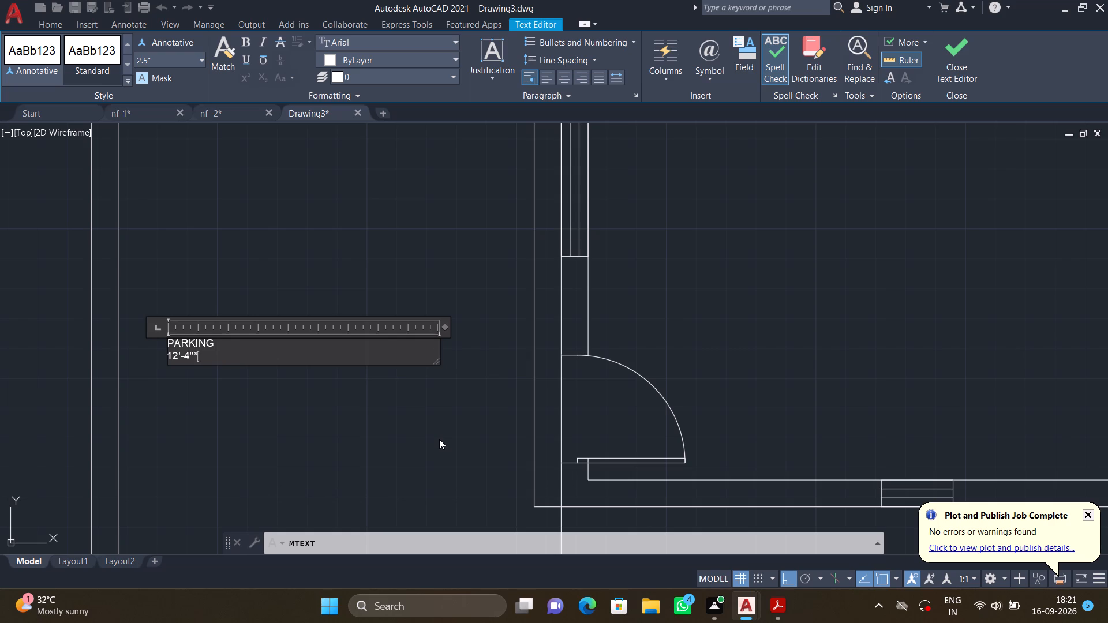
pyautogui.write('16')
pyautogui.press("'")
pyautogui.write('-8')
pyautogui.hotkey('shift', '"')
pyautogui.press('Return')
pyautogui.press('Escape')
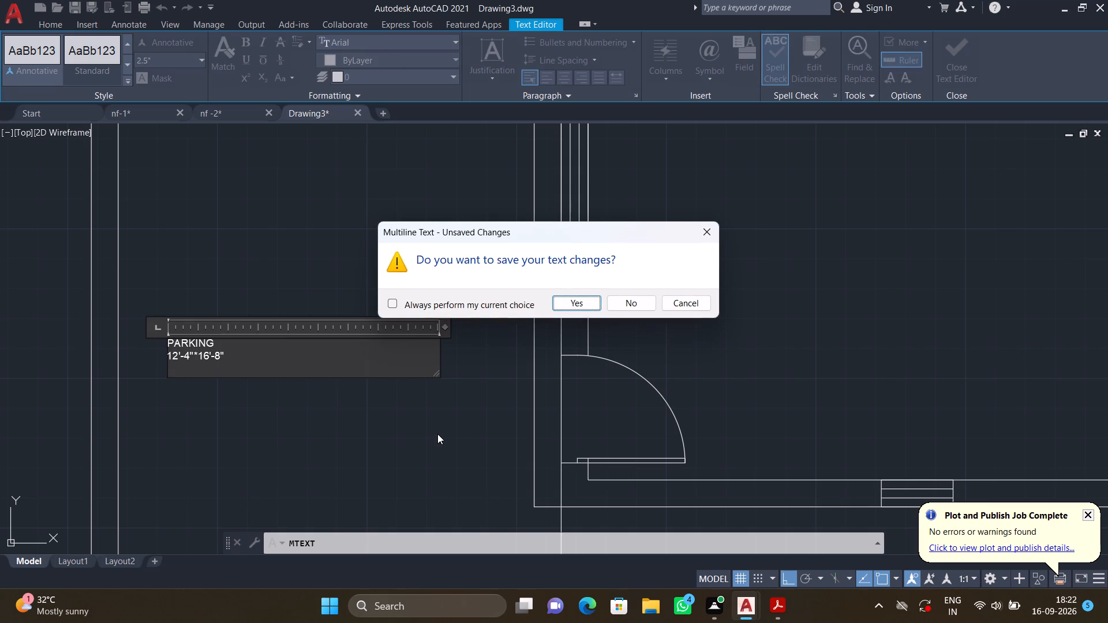
pyautogui.click(590, 302)
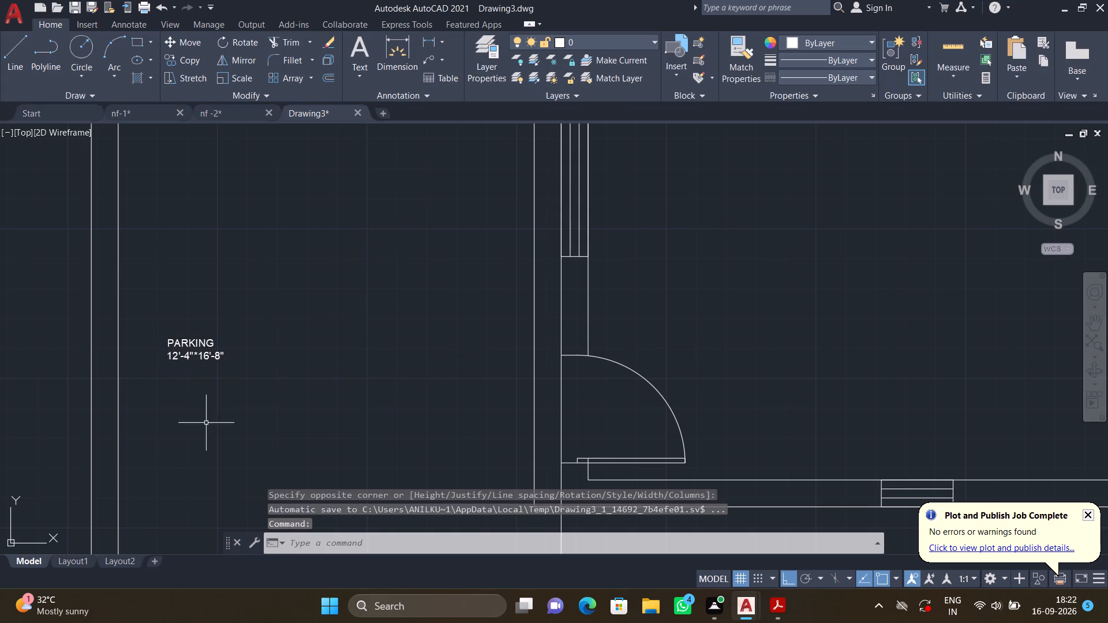
# Move the PARKING label with Ortho off to about the middle of the parking area.
pyautogui.press('m')
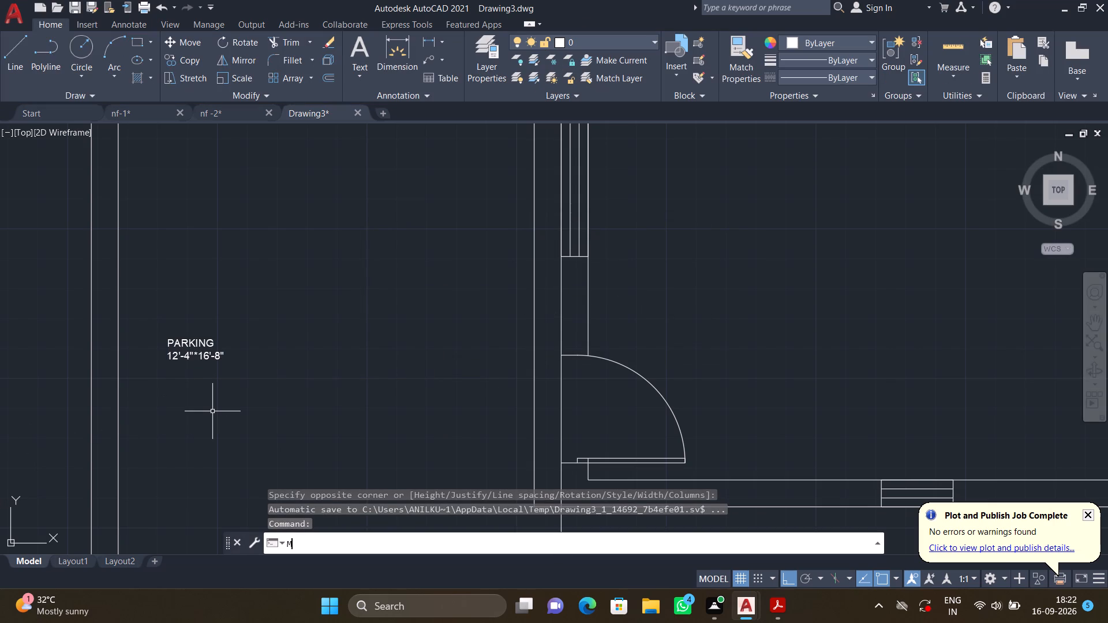
pyautogui.press('Return')
pyautogui.click(189, 344)
pyautogui.press('Return')
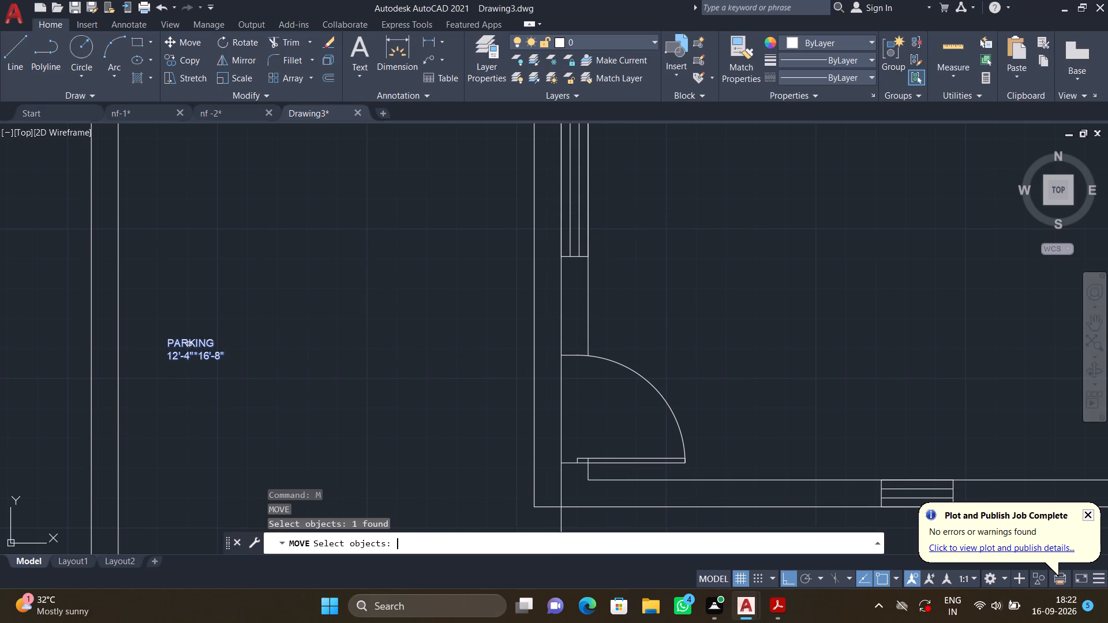
pyautogui.click(166, 339)
pyautogui.scroll(-3, 248, 347)
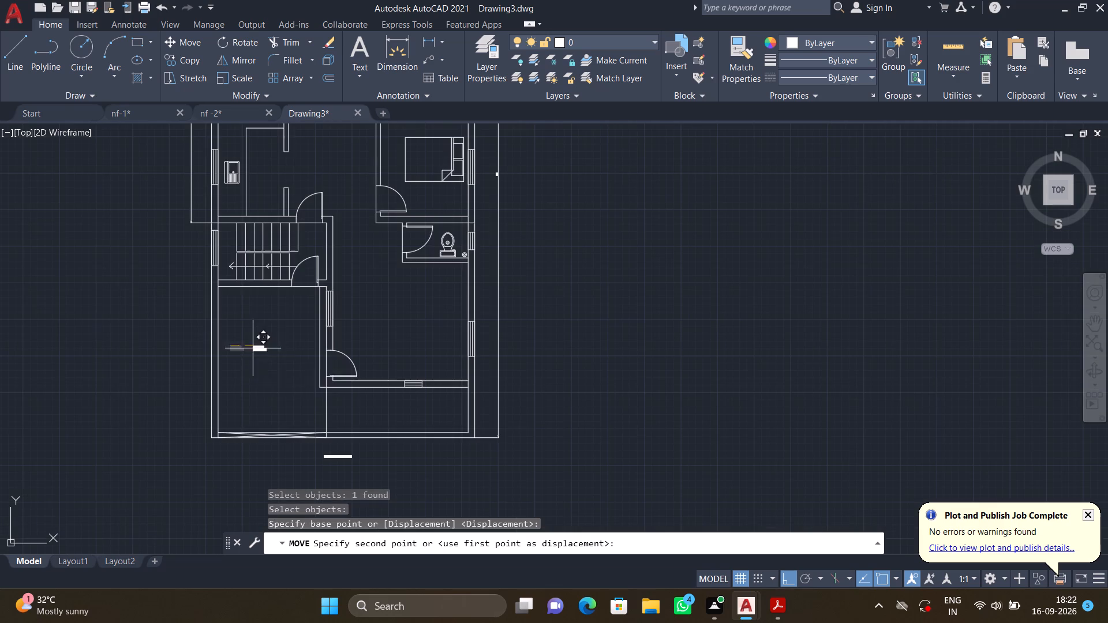
pyautogui.moveTo(266, 363); pyautogui.dragTo(203, 271, button='middle')
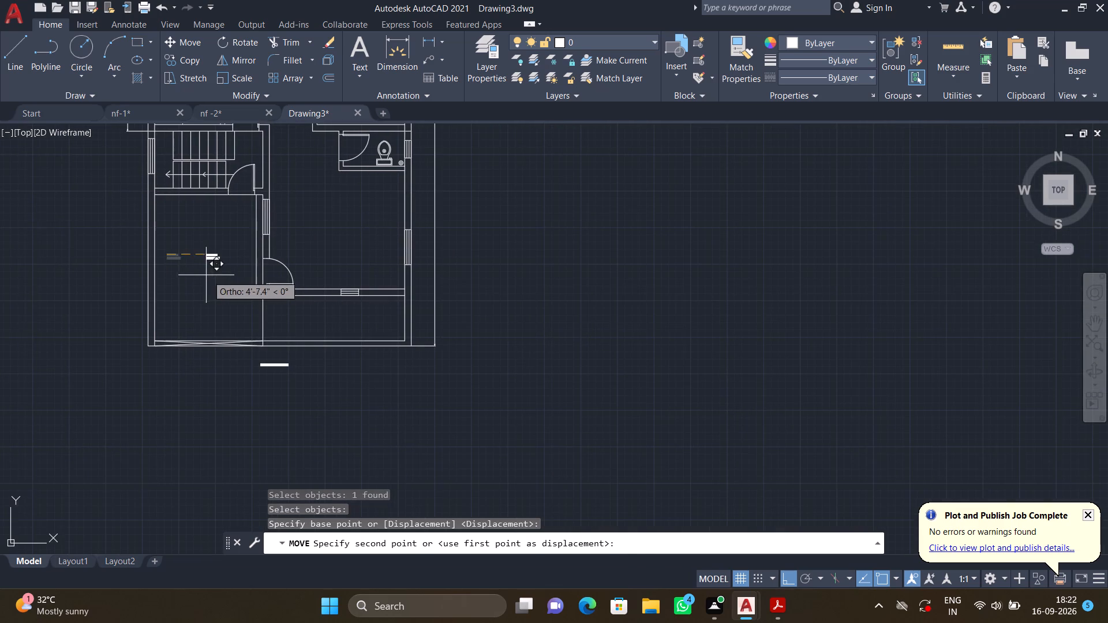
pyautogui.scroll(3, 211, 275)
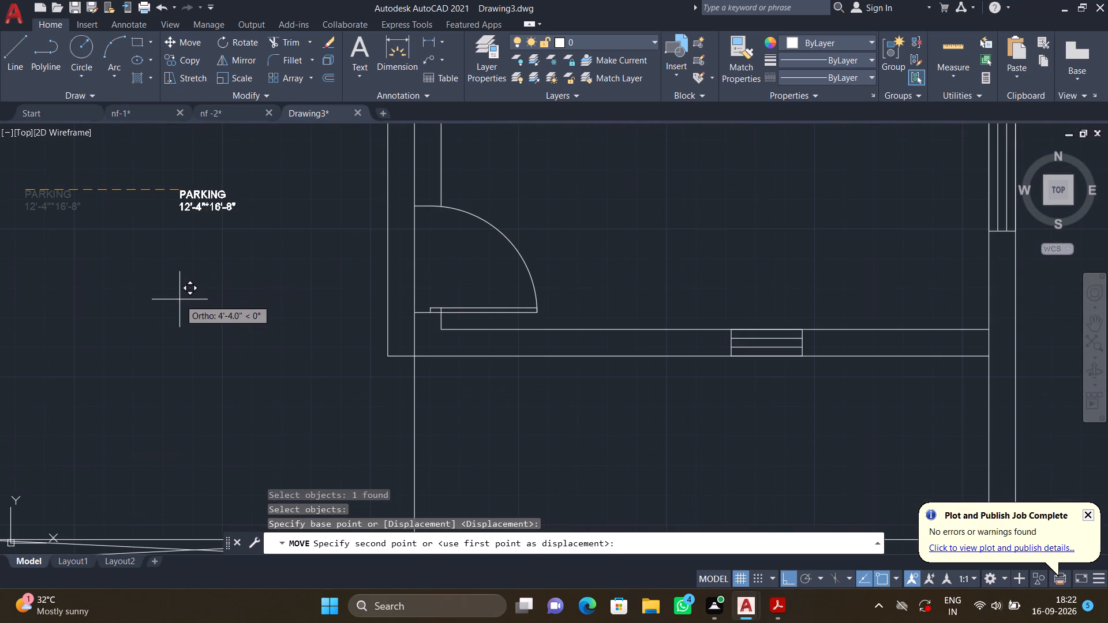
pyautogui.press('F8')
pyautogui.scroll(-1, 179, 298)
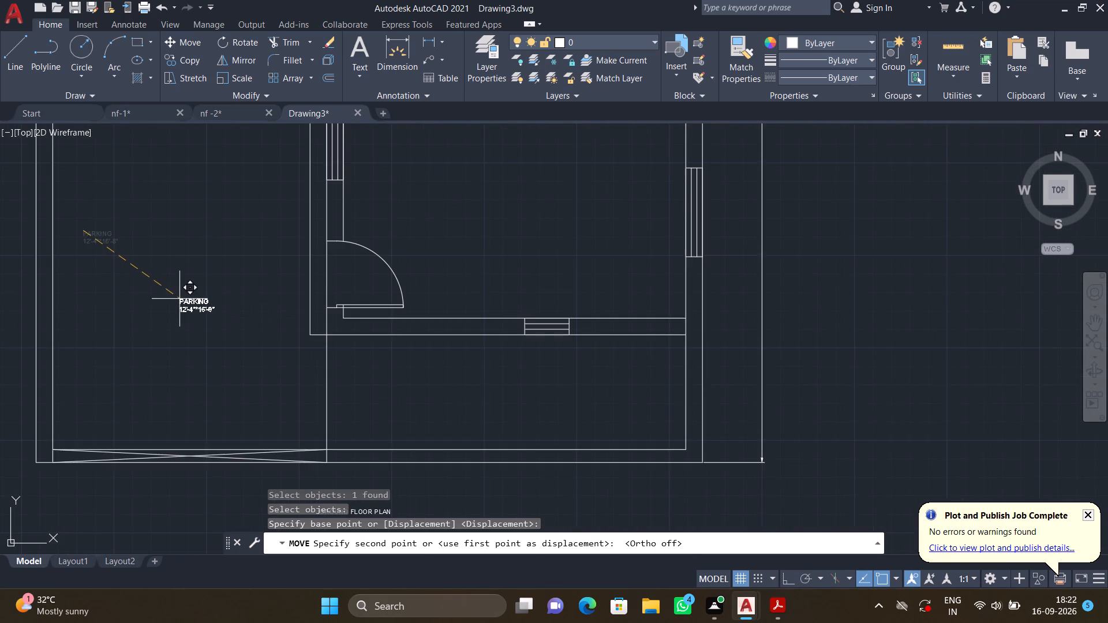
pyautogui.scroll(-1, 179, 299)
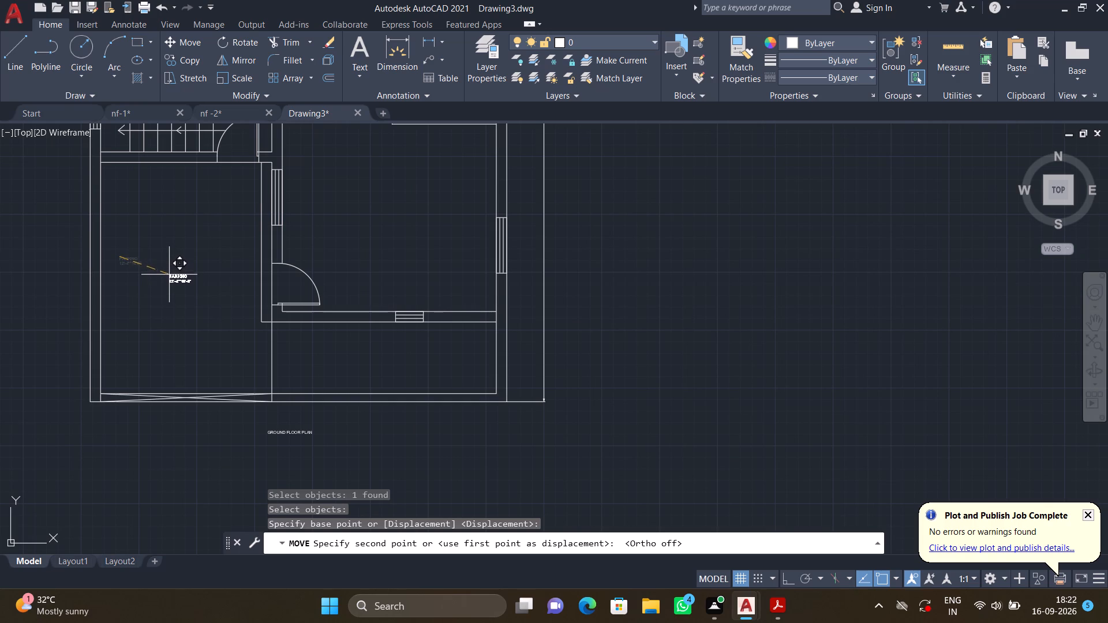
pyautogui.click(169, 275)
# Add multiline text reading LAWN with 16'-0"*5'-2" on the second line in the front strip beside the parking area.
pyautogui.moveTo(285, 368); pyautogui.dragTo(209, 292, button='middle')
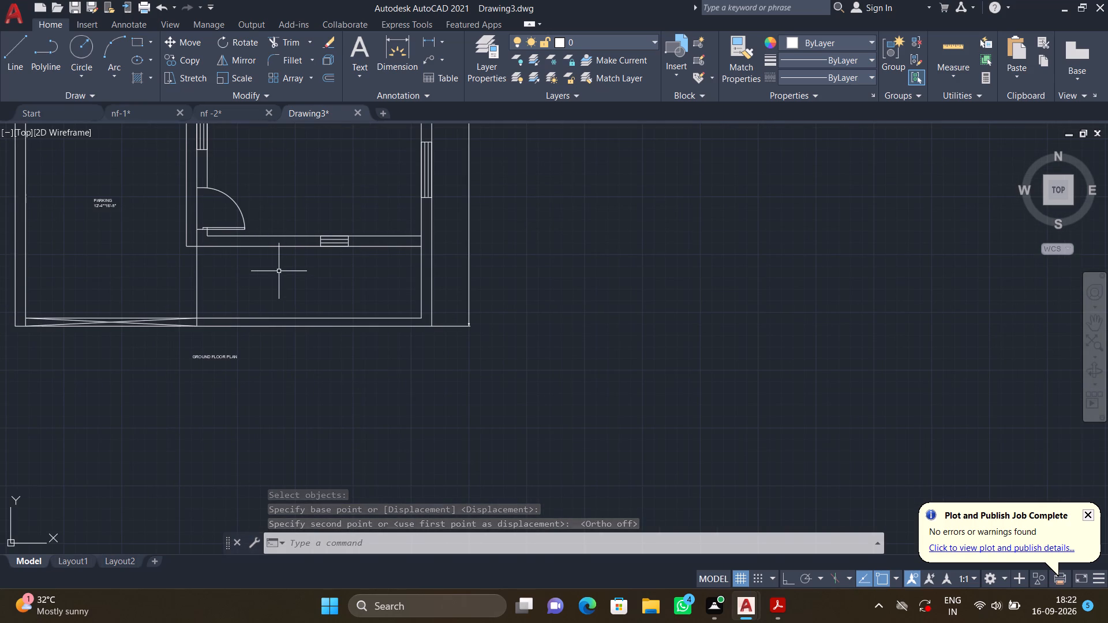
pyautogui.write('MT')
pyautogui.press('Return')
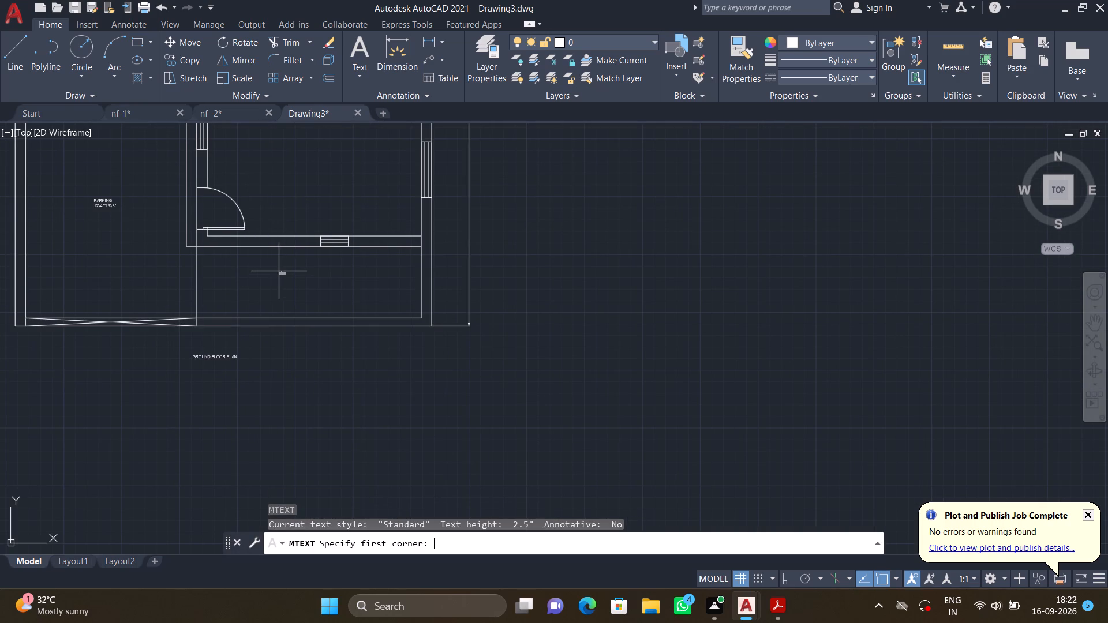
pyautogui.scroll(2, 248, 298)
pyautogui.click(269, 239)
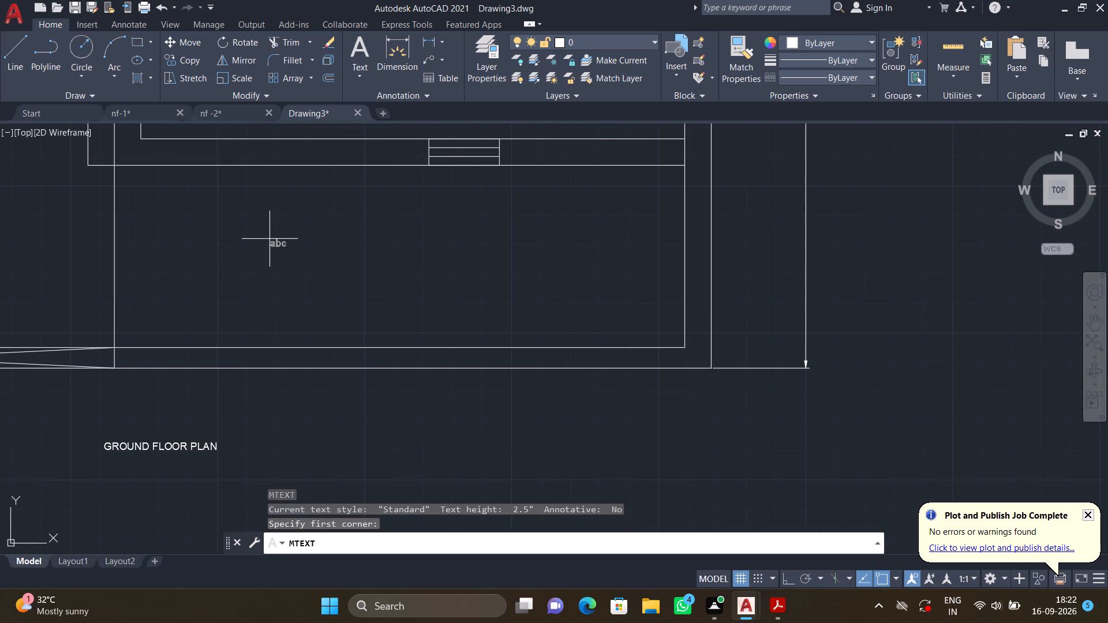
pyautogui.click(544, 290)
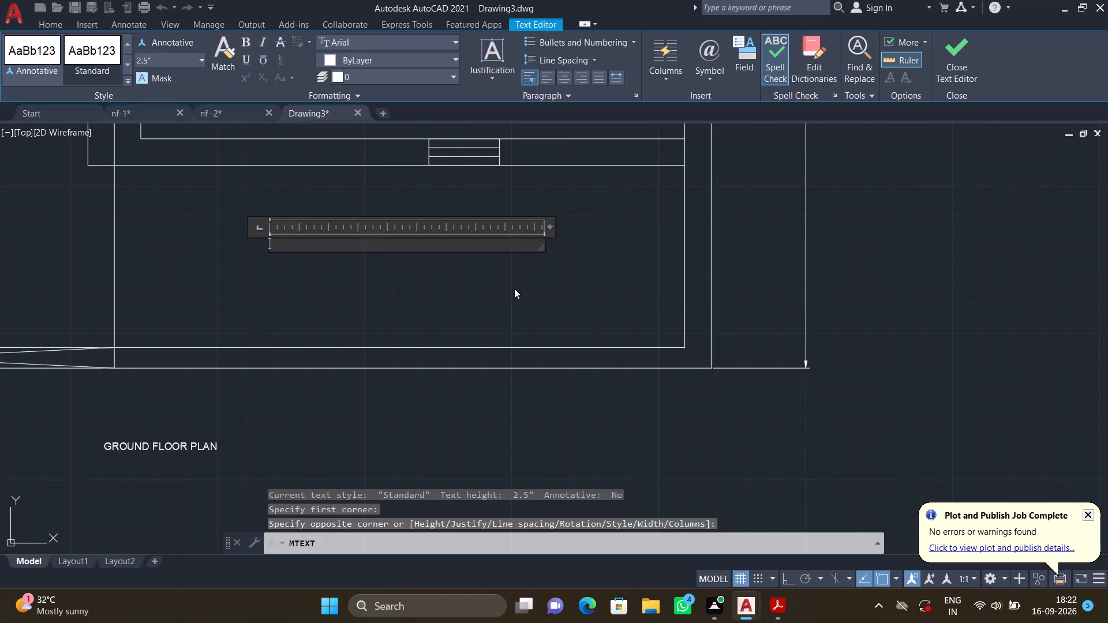
pyautogui.press('l')
pyautogui.press('a')
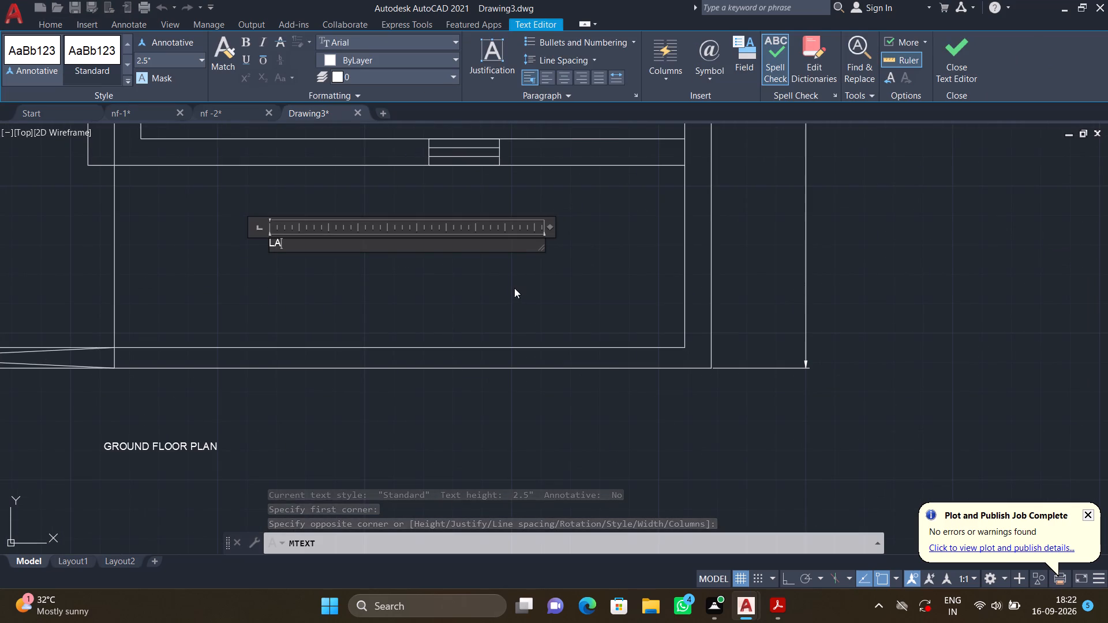
pyautogui.write('WN')
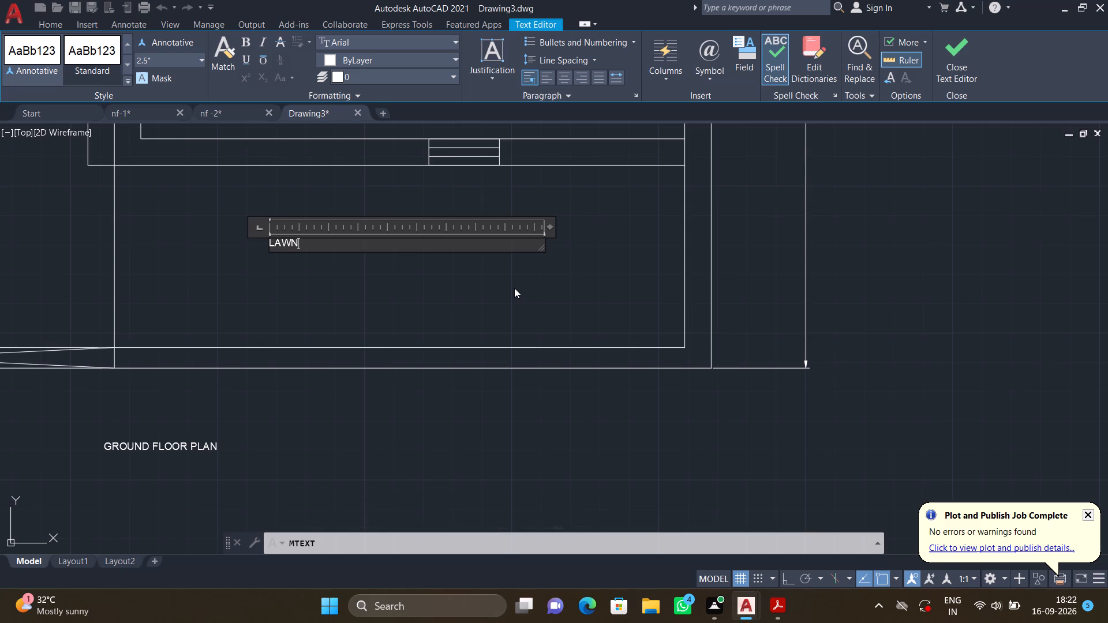
pyautogui.press('Return')
pyautogui.write("16'")
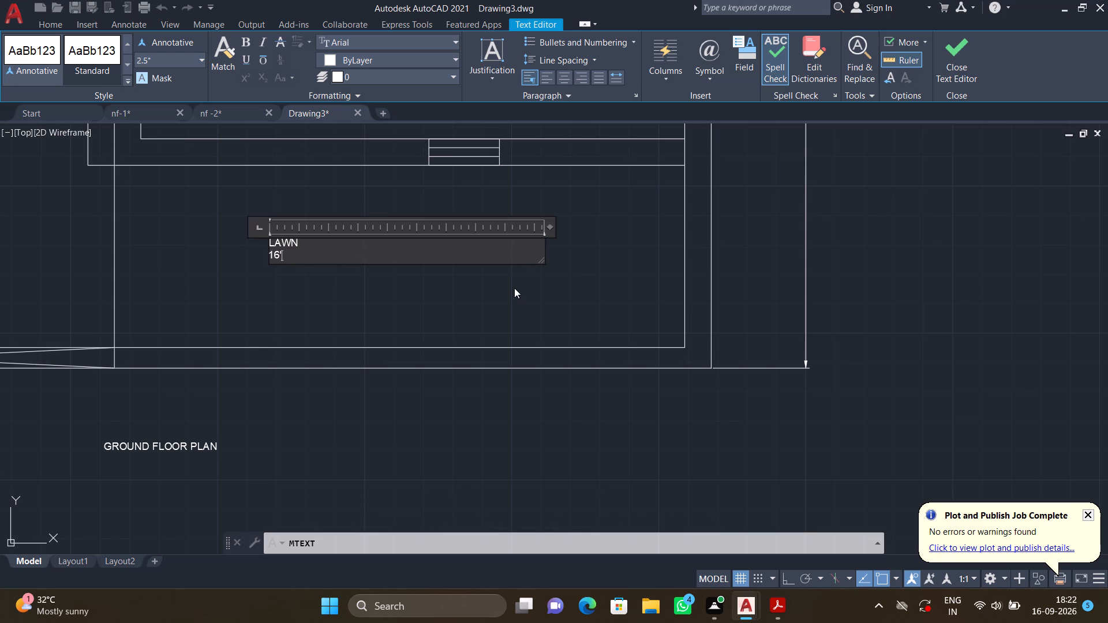
pyautogui.press('-')
pyautogui.write('0"')
pyautogui.press('*')
pyautogui.write("5'")
pyautogui.press('-')
pyautogui.write('2"')
pyautogui.press('Return')
pyautogui.press('Escape')
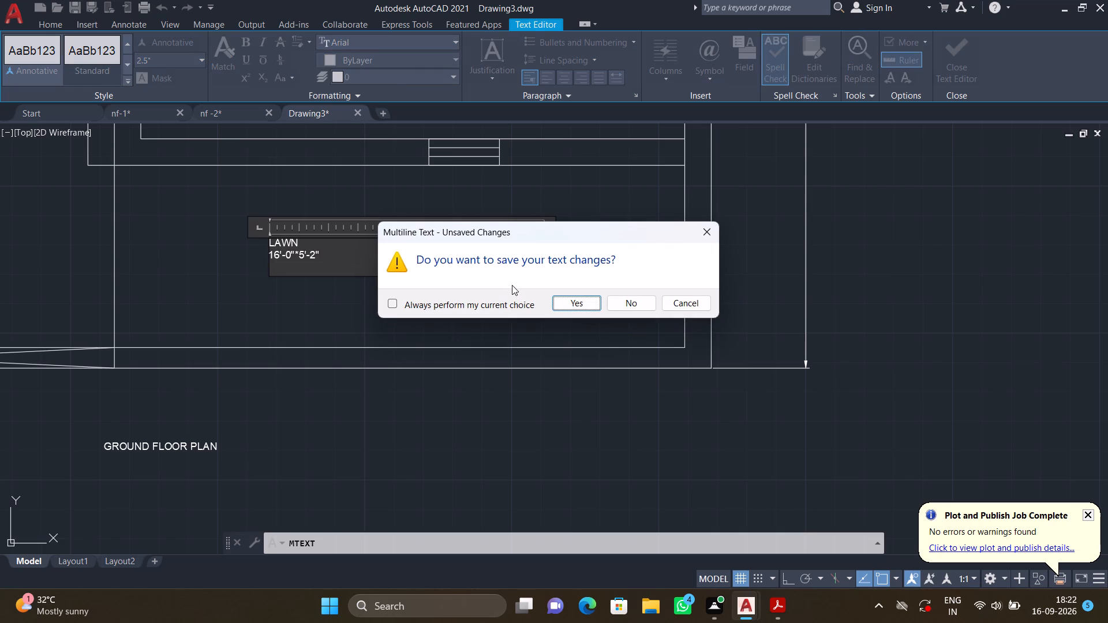
pyautogui.click(560, 305)
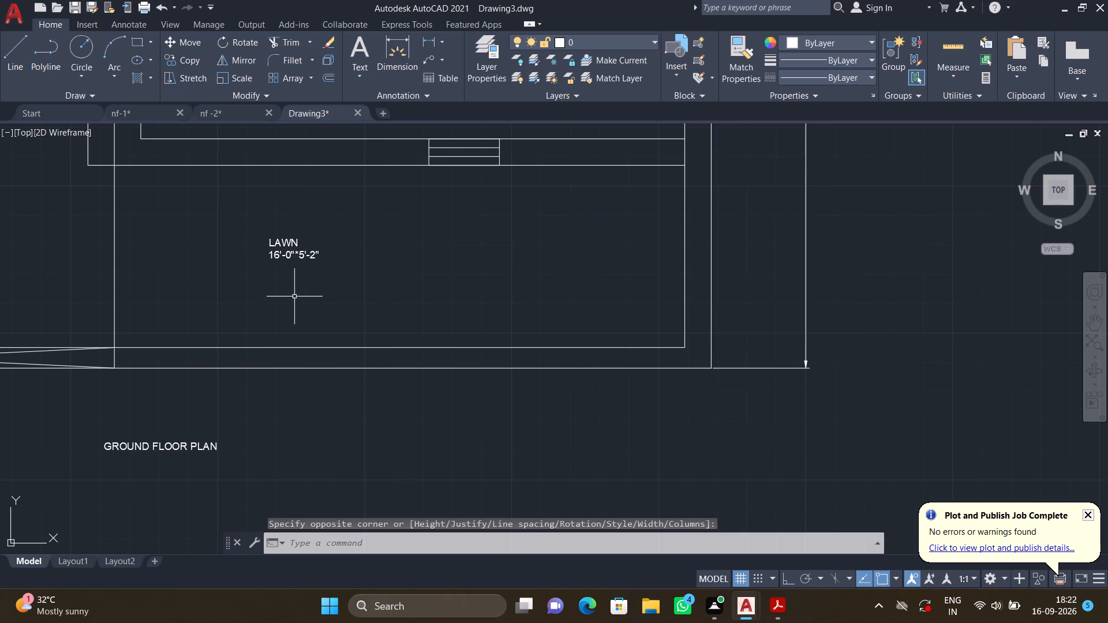
# Move the LAWN label to about the middle of the lawn strip.
pyautogui.press('m')
pyautogui.press('Return')
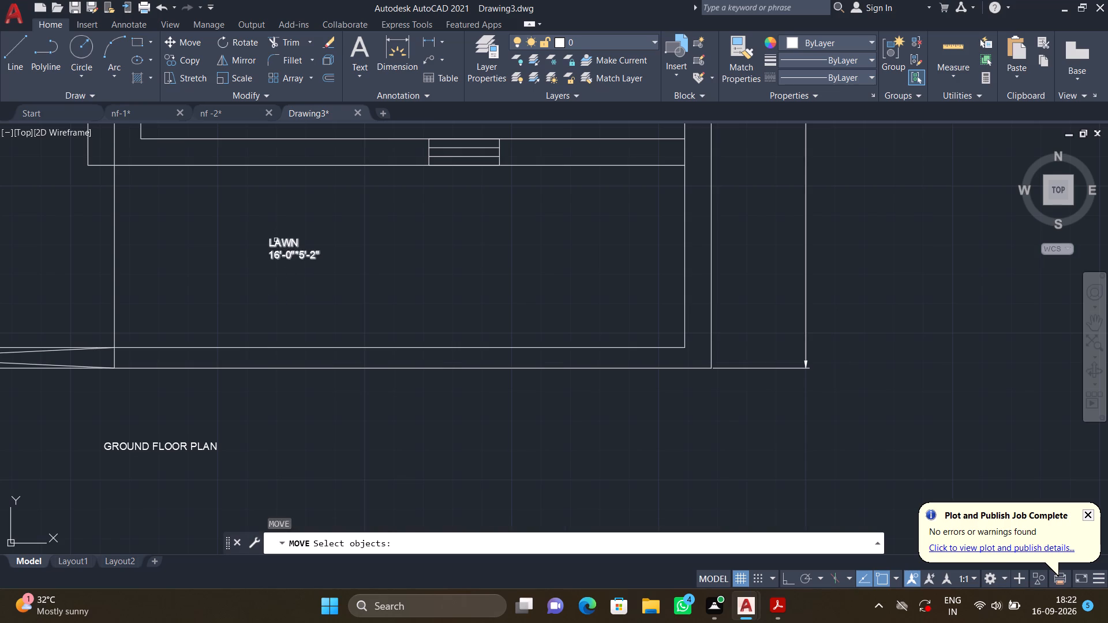
pyautogui.click(276, 240)
pyautogui.press('Return')
pyautogui.moveTo(264, 239); pyautogui.dragTo(269, 239)
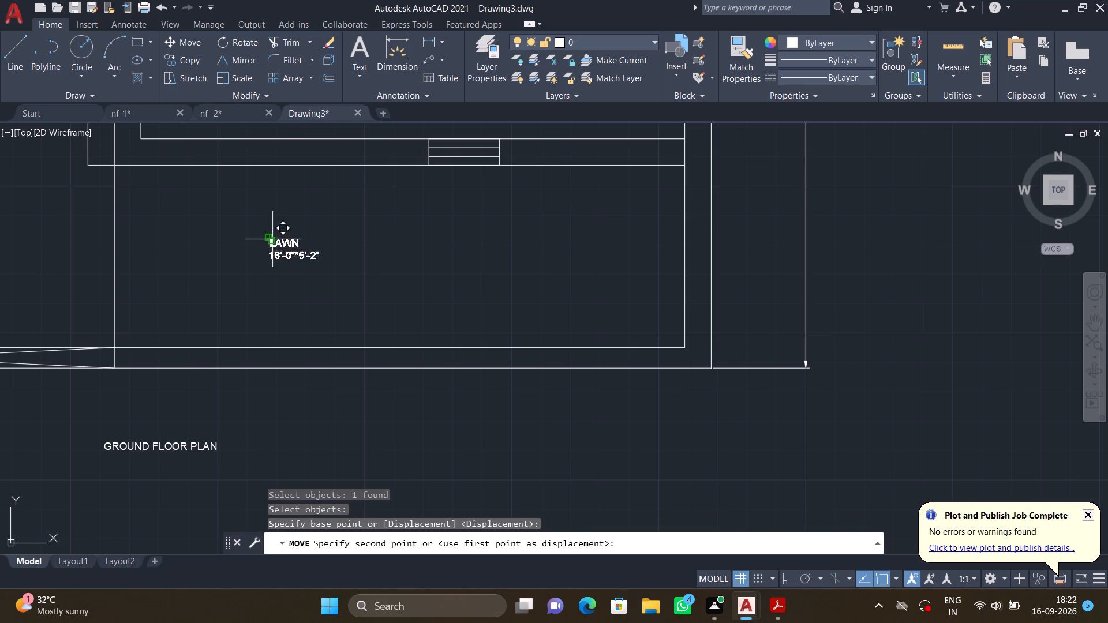
pyautogui.click(388, 257)
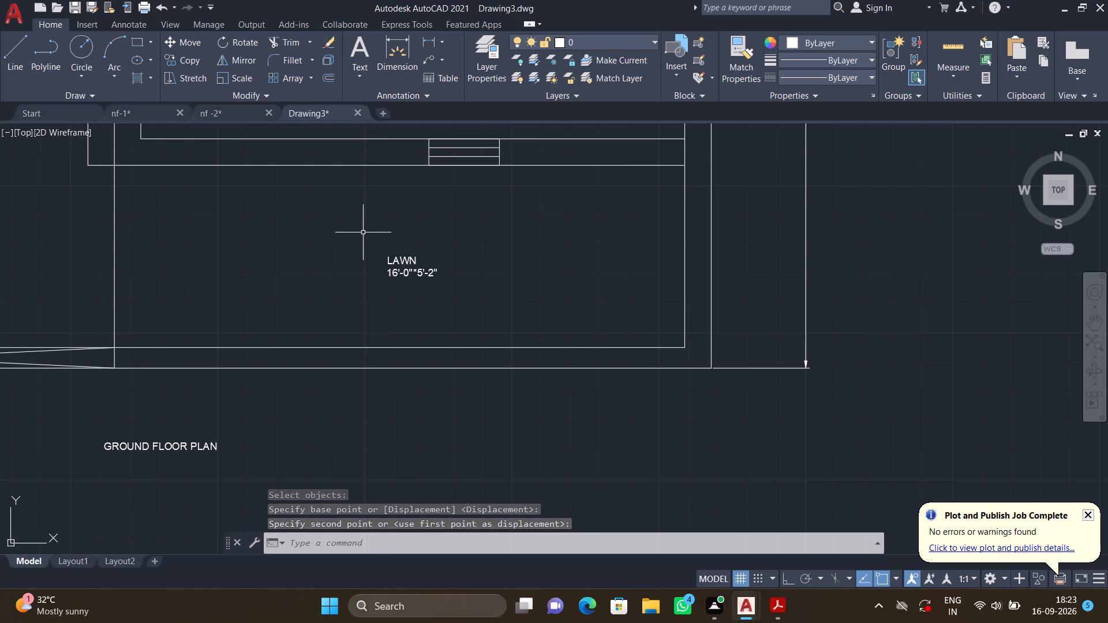
pyautogui.moveTo(350, 231); pyautogui.dragTo(349, 320, button='middle')
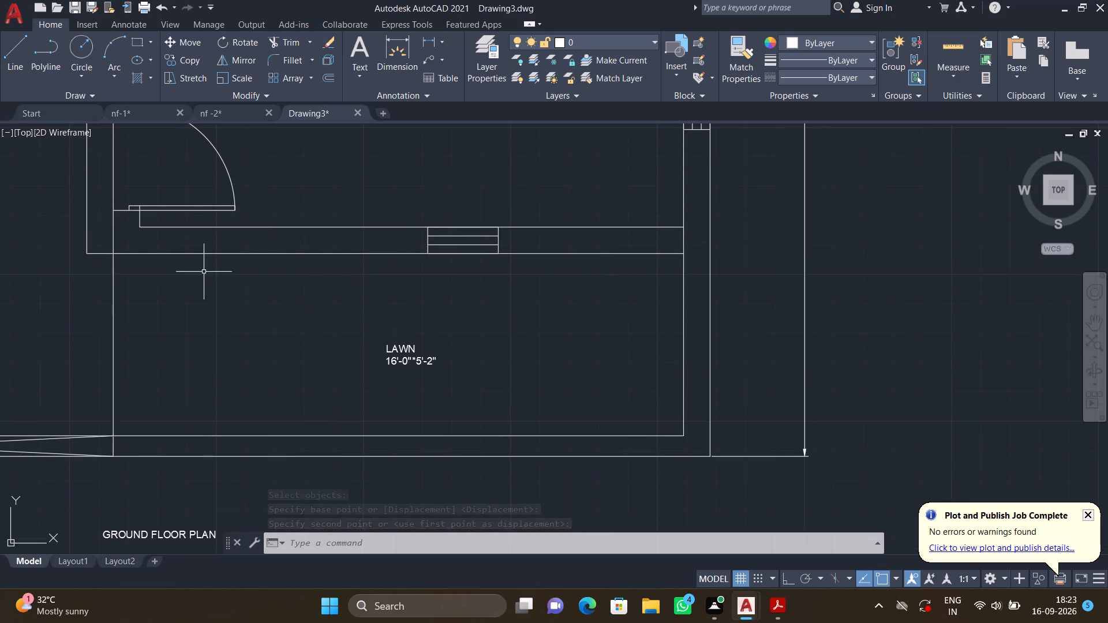
pyautogui.moveTo(196, 261); pyautogui.dragTo(275, 351, button='middle')
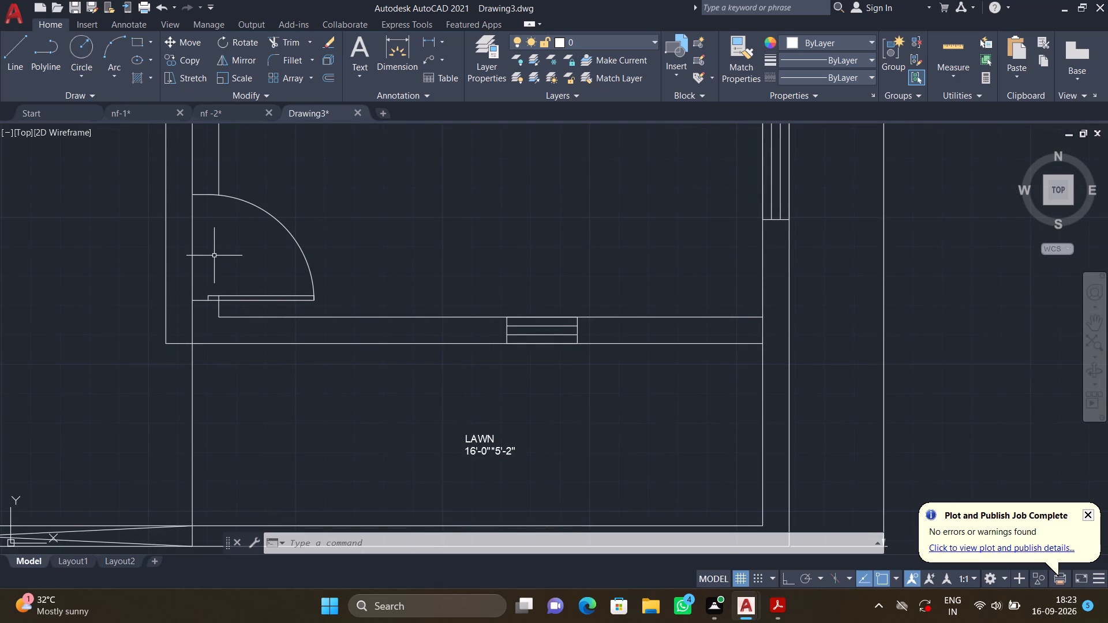
# Add multiline text reading ENTRY inside the swing of the entrance door beside the parking area.
pyautogui.write('MT')
pyautogui.press('Return')
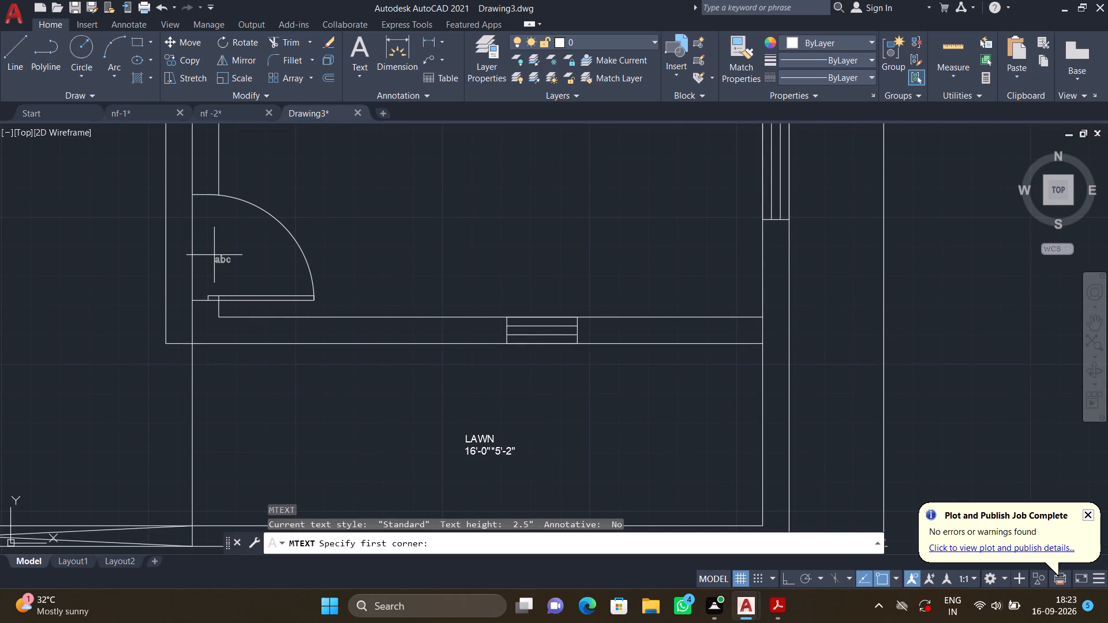
pyautogui.scroll(2, 207, 267)
pyautogui.click(196, 291)
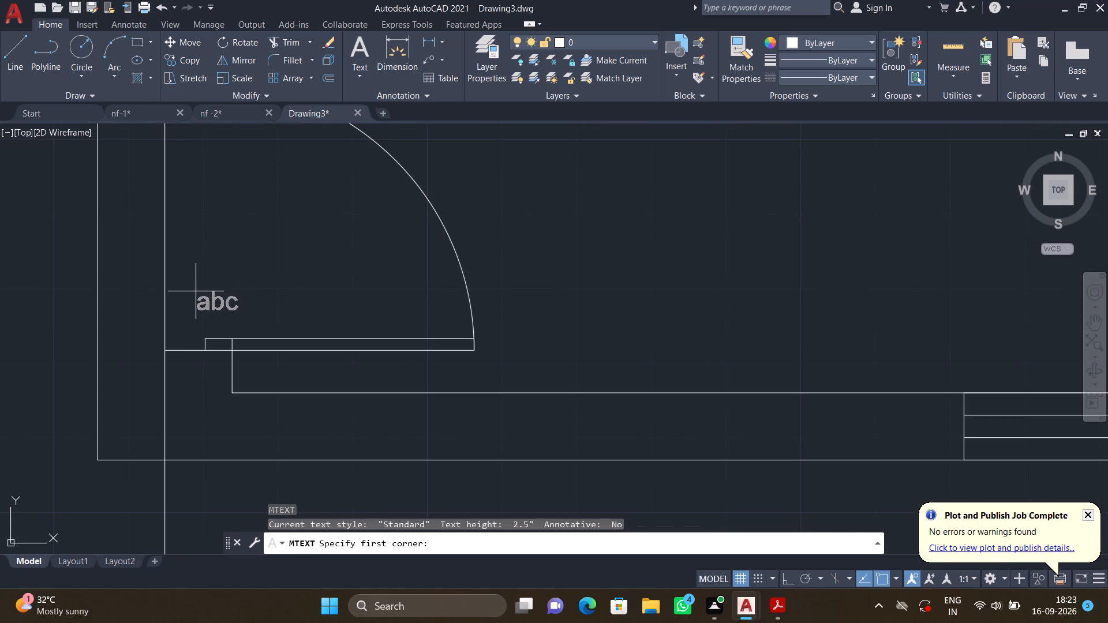
pyautogui.click(377, 215)
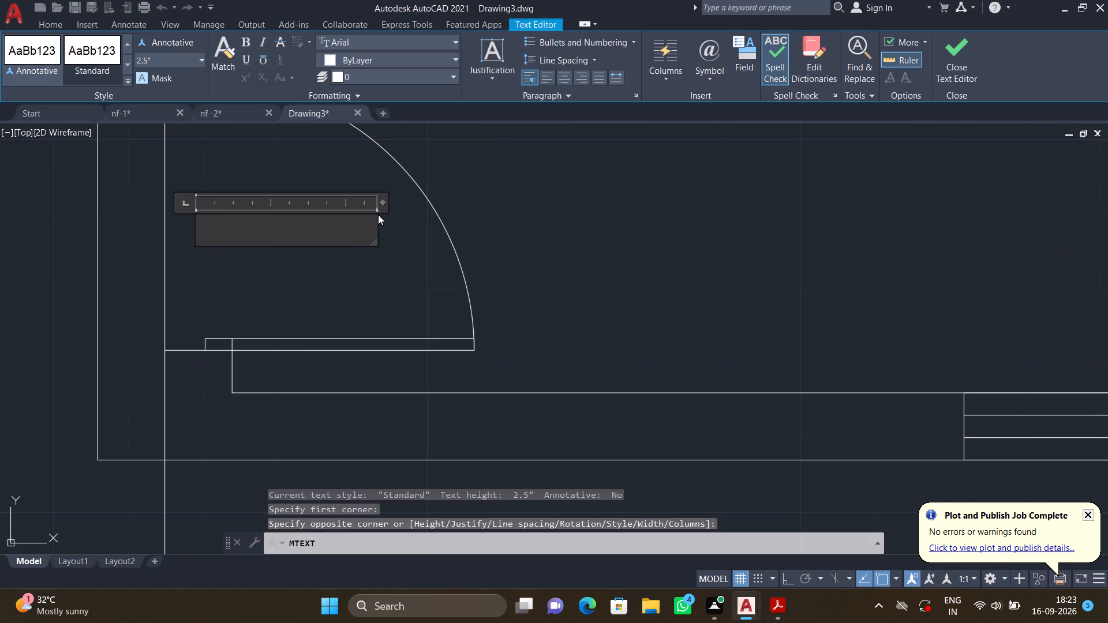
pyautogui.write('ENTRY')
pyautogui.press('Return')
pyautogui.press('Escape')
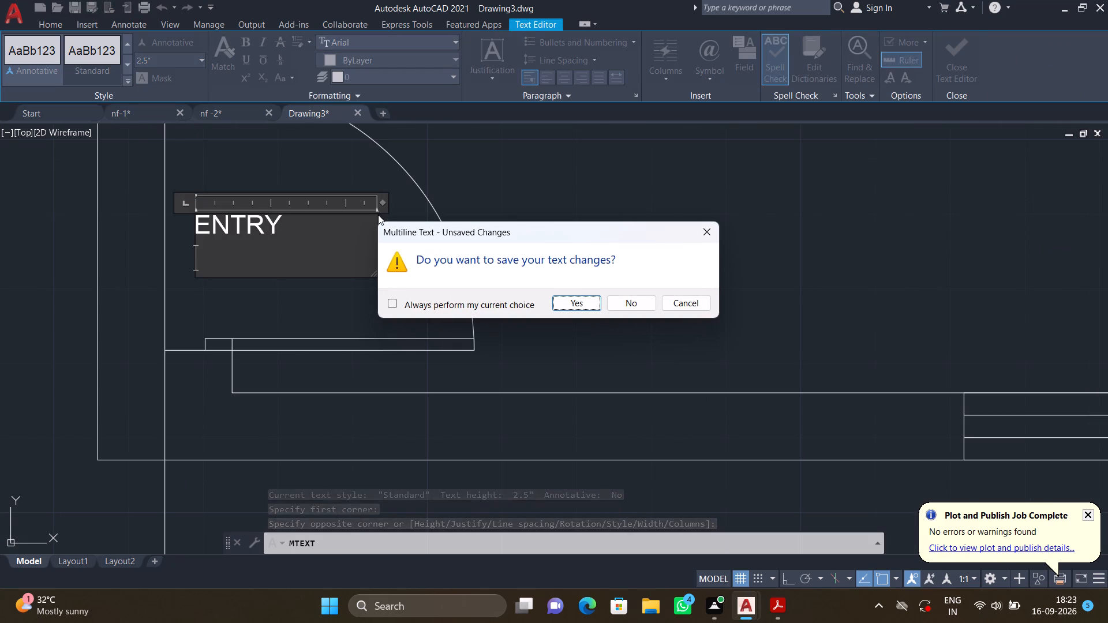
pyautogui.click(575, 298)
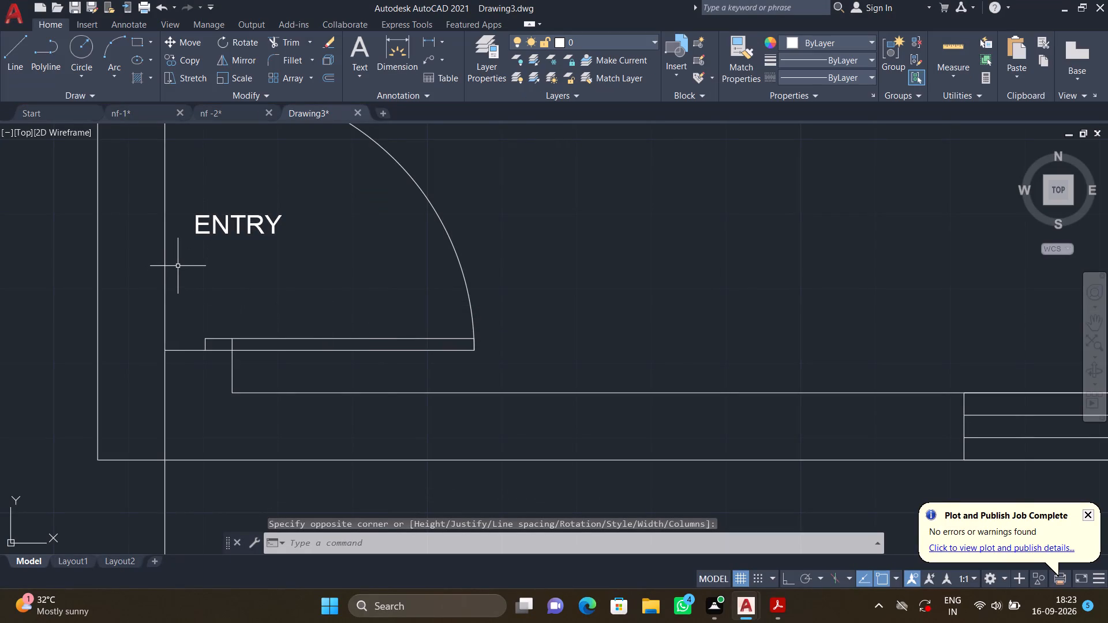
# Rotate the ENTRY label to 270° about its upper-left corner with Ortho on, so it reads downward.
pyautogui.press('F8')
pyautogui.write('RO')
pyautogui.press('Return')
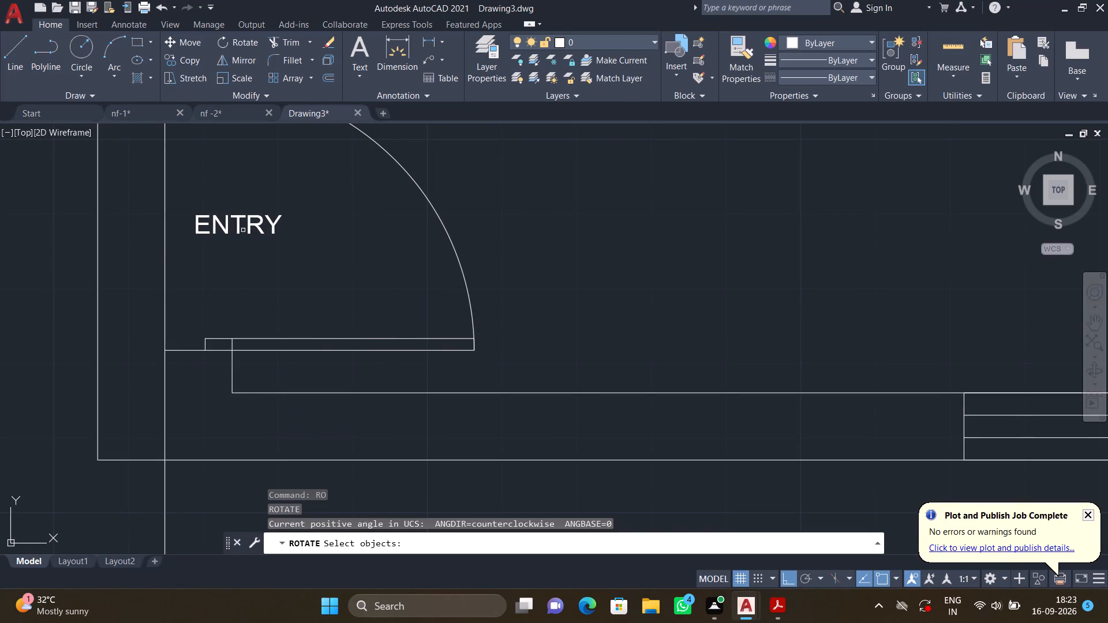
pyautogui.click(241, 227)
pyautogui.press('Return')
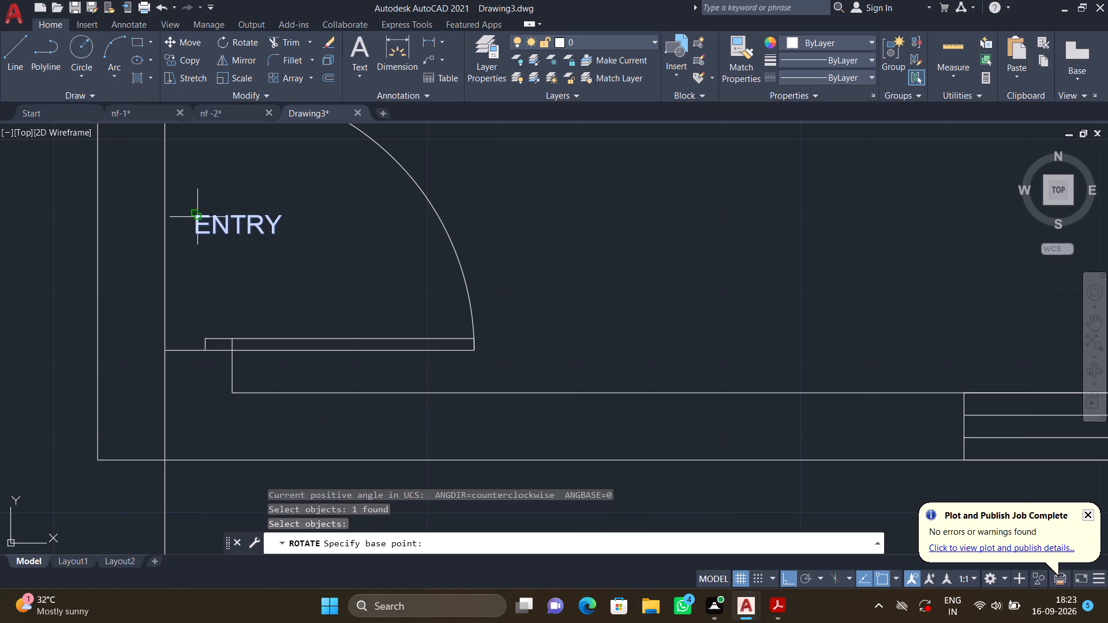
pyautogui.click(193, 215)
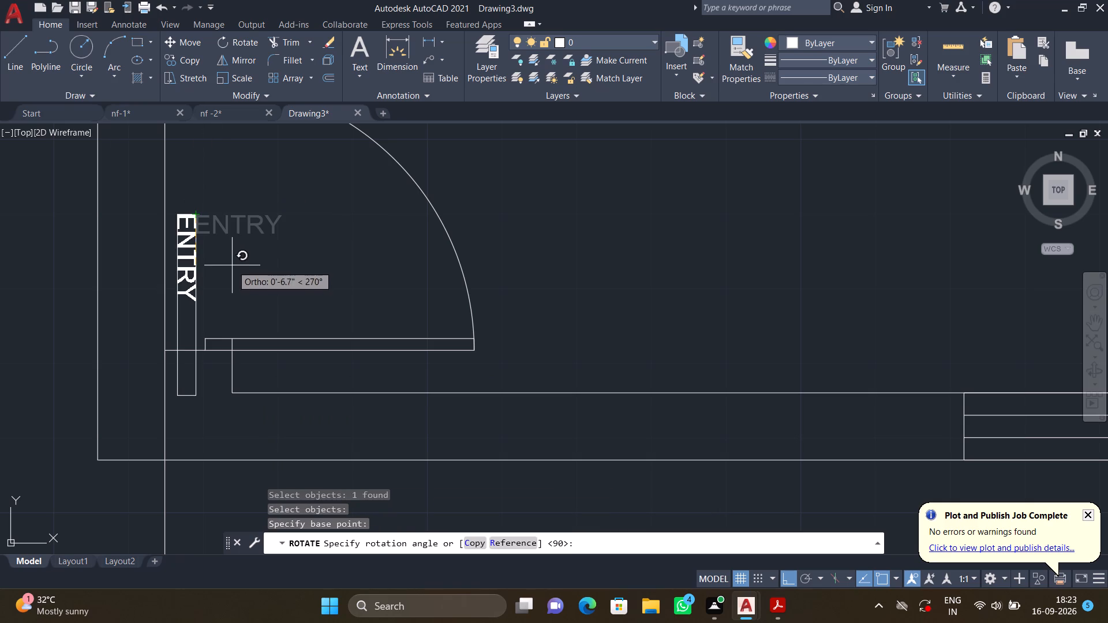
pyautogui.click(221, 263)
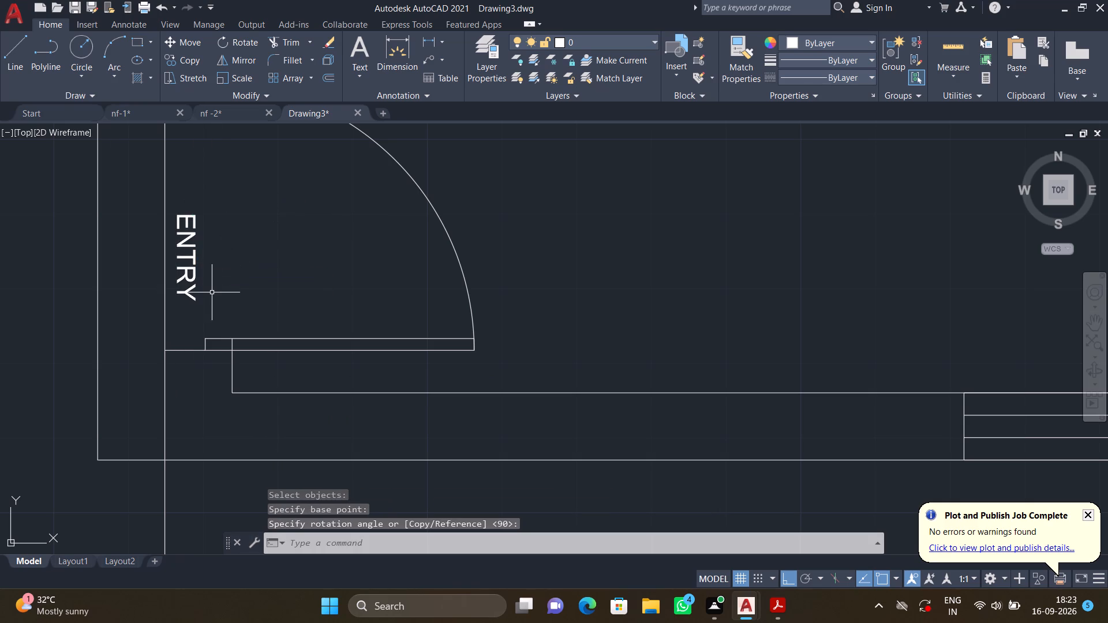
# Move the ENTRY label with Ortho off slightly up and further into the door opening, clear of the wall line.
pyautogui.press('m')
pyautogui.press('Return')
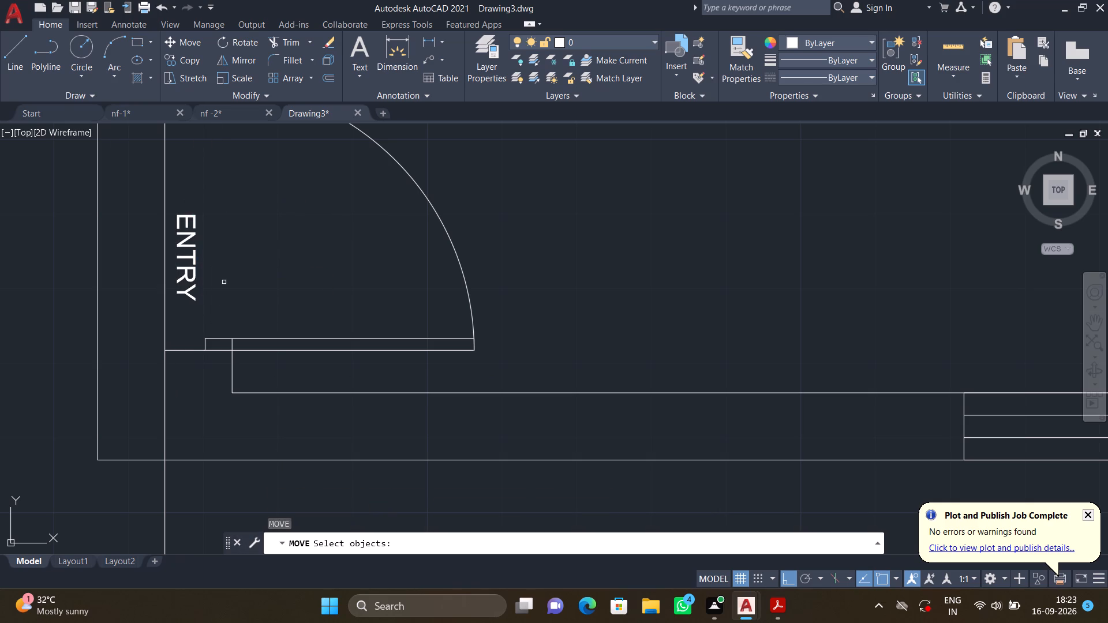
pyautogui.press('F8')
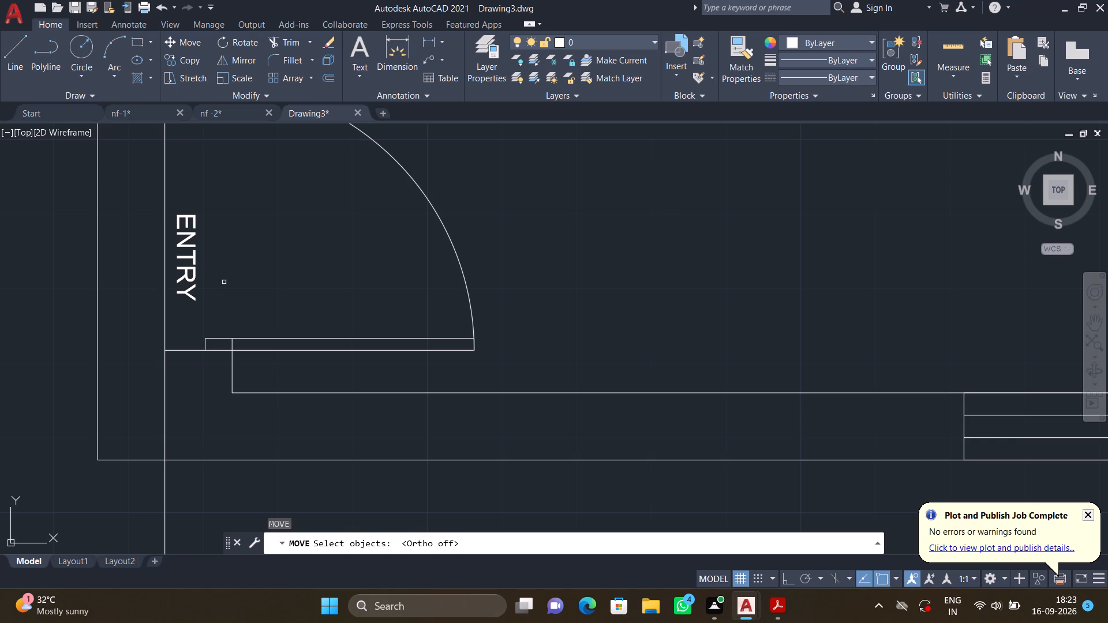
pyautogui.press('Return')
pyautogui.press('m')
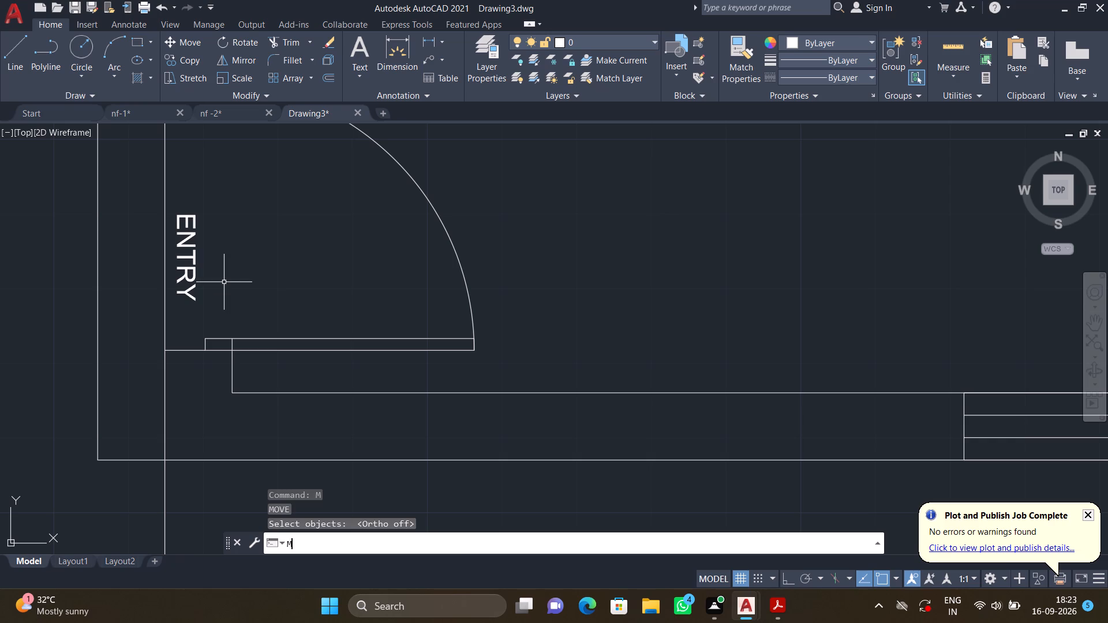
pyautogui.press('Return')
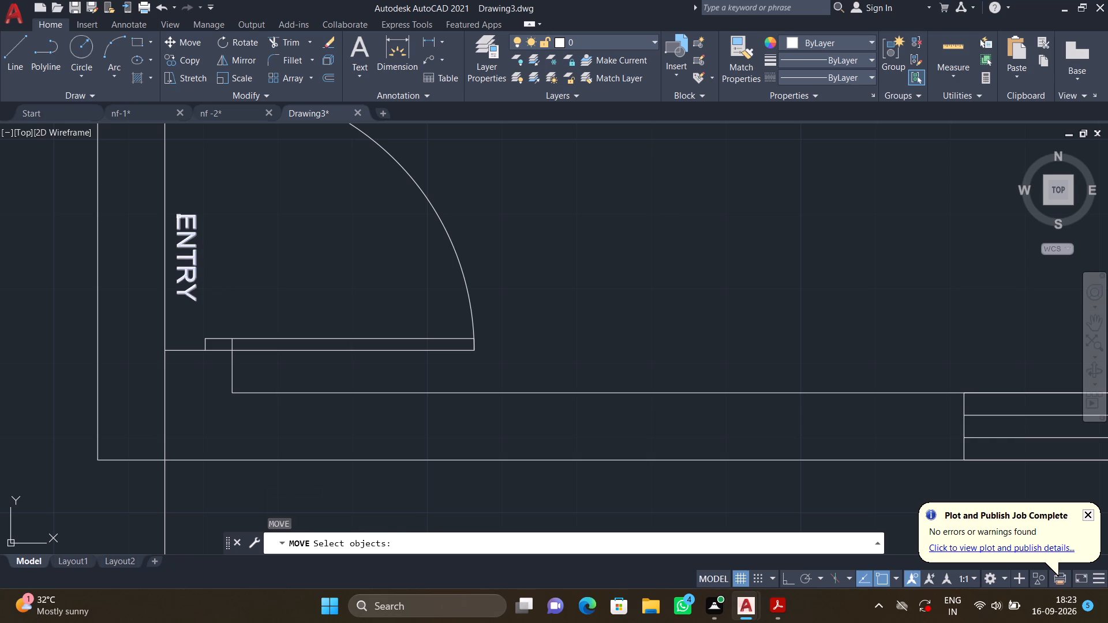
pyautogui.click(179, 216)
pyautogui.press('Return')
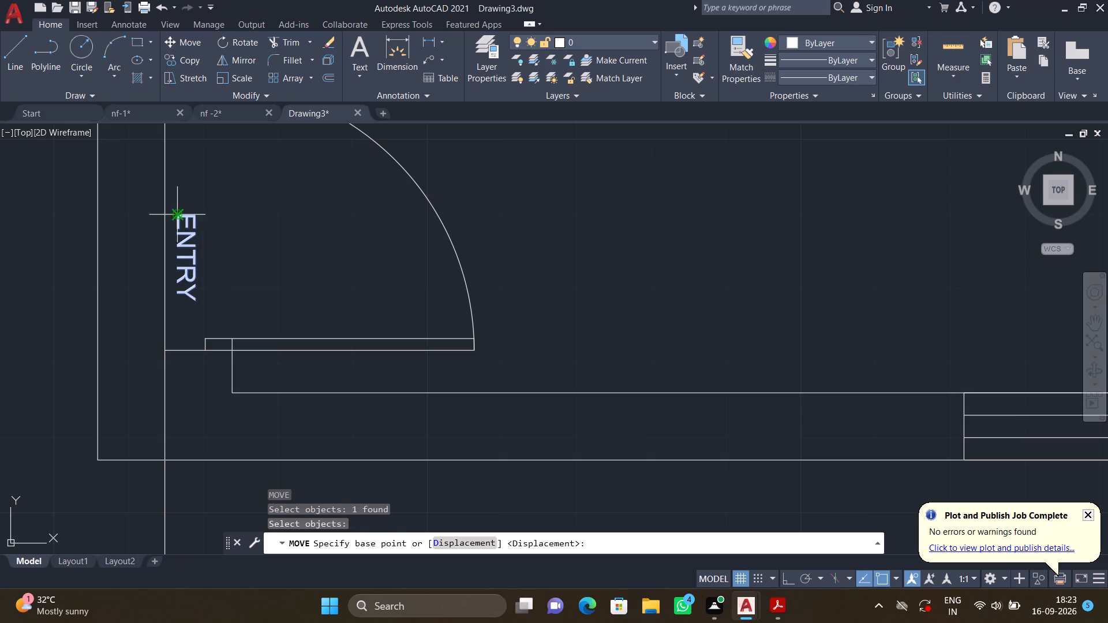
pyautogui.click(176, 219)
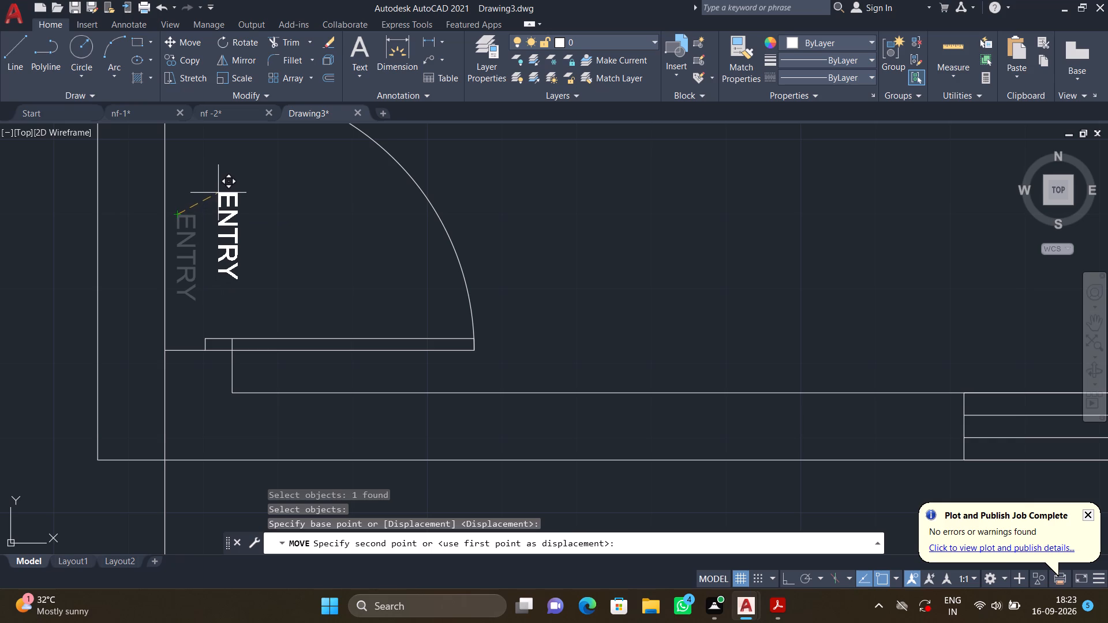
pyautogui.click(220, 181)
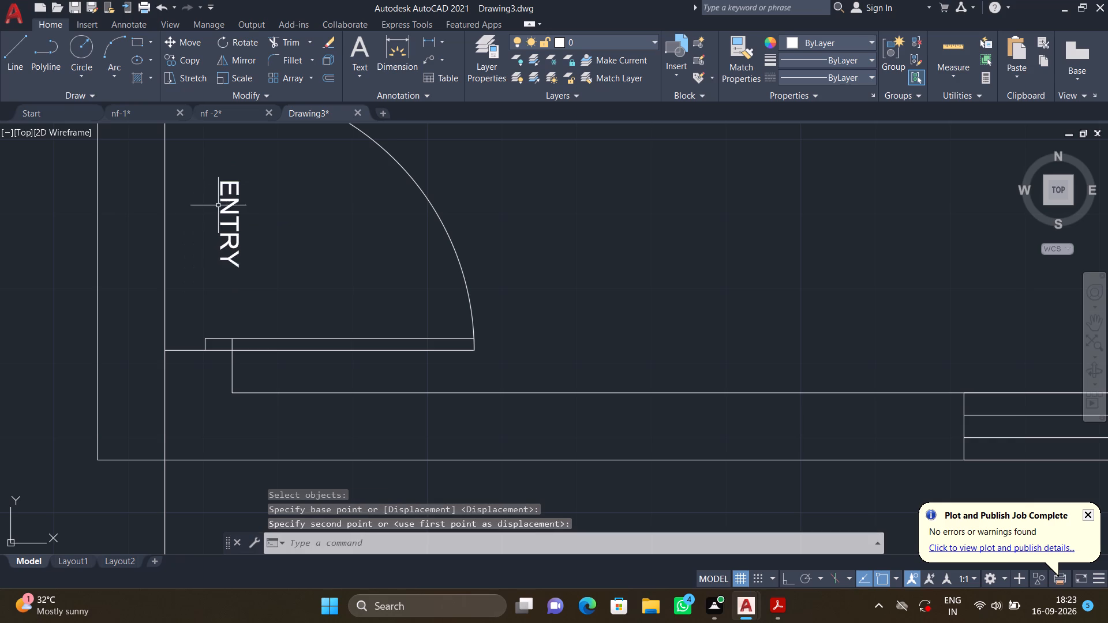
# Draw a vertical line with Ortho on along the room side of the ENTRY label, nearly as long as the word.
pyautogui.scroll(-1, 232, 228)
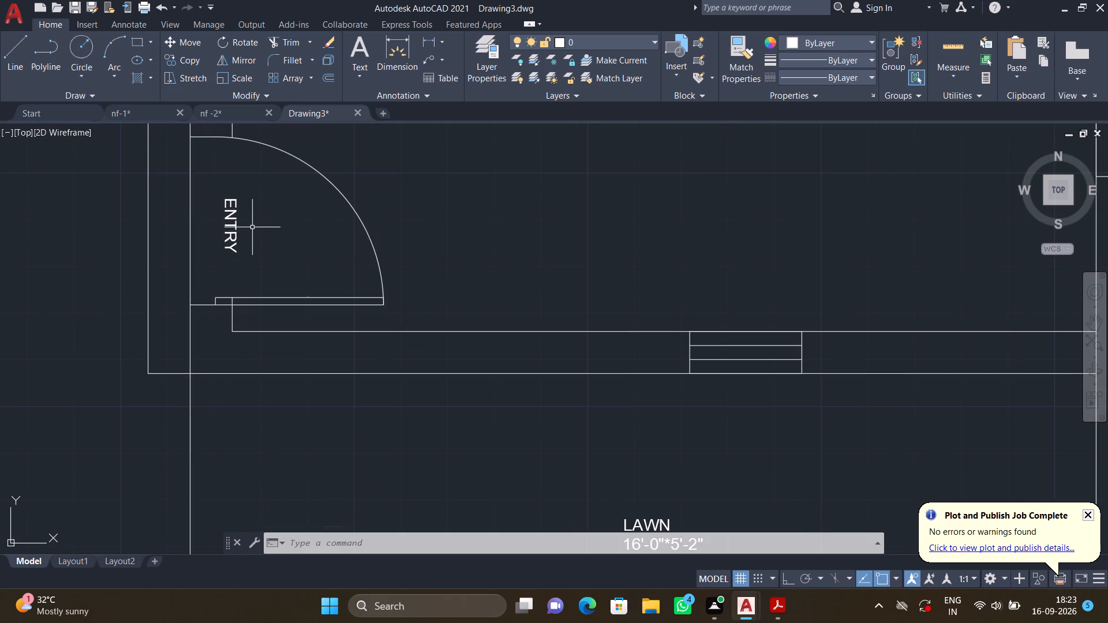
pyautogui.press('F8')
pyautogui.press('l')
pyautogui.press('Return')
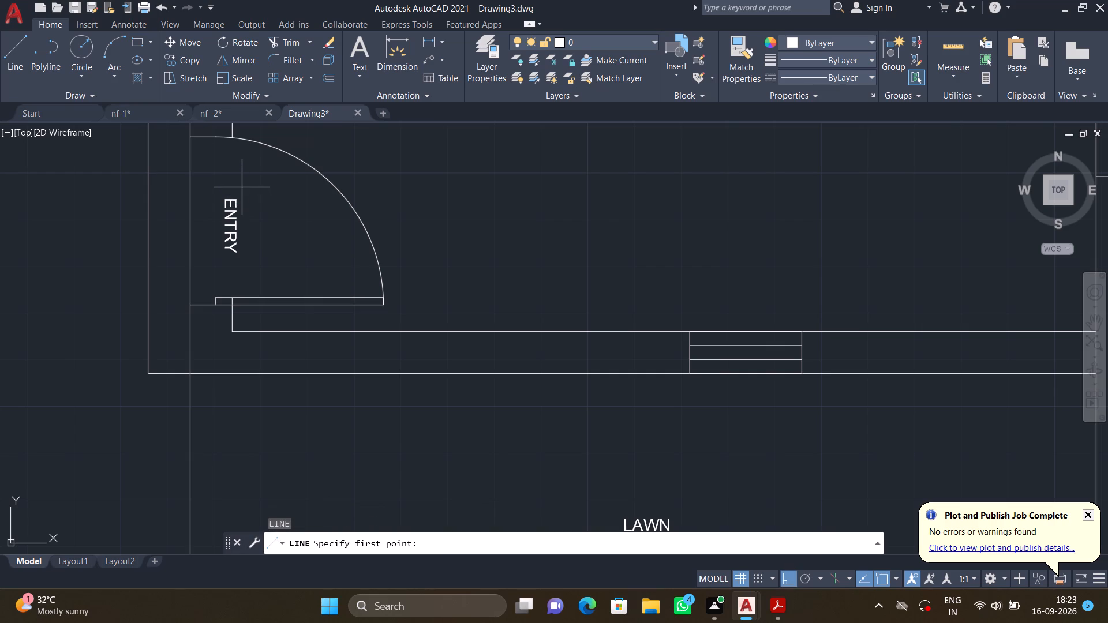
pyautogui.scroll(2, 240, 185)
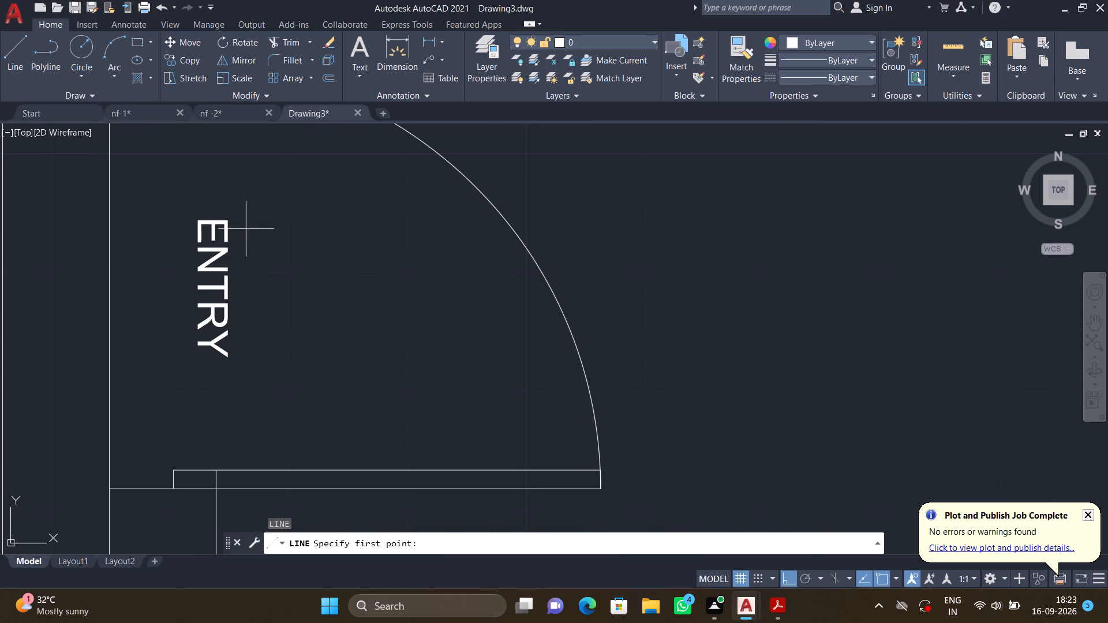
pyautogui.click(246, 228)
pyautogui.click(248, 342)
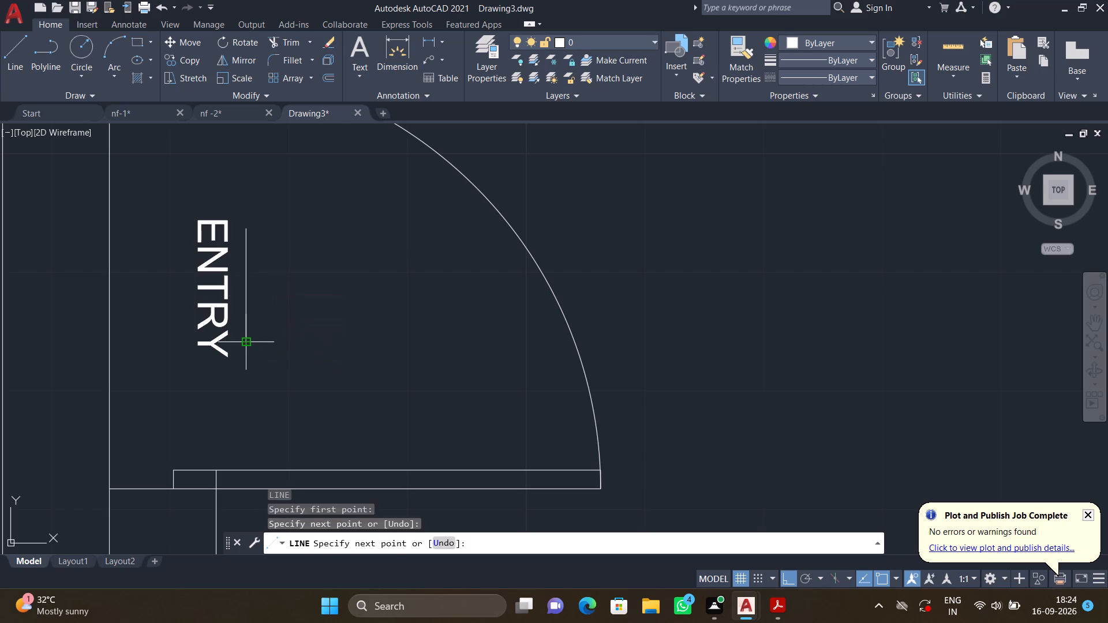
pyautogui.press('Return')
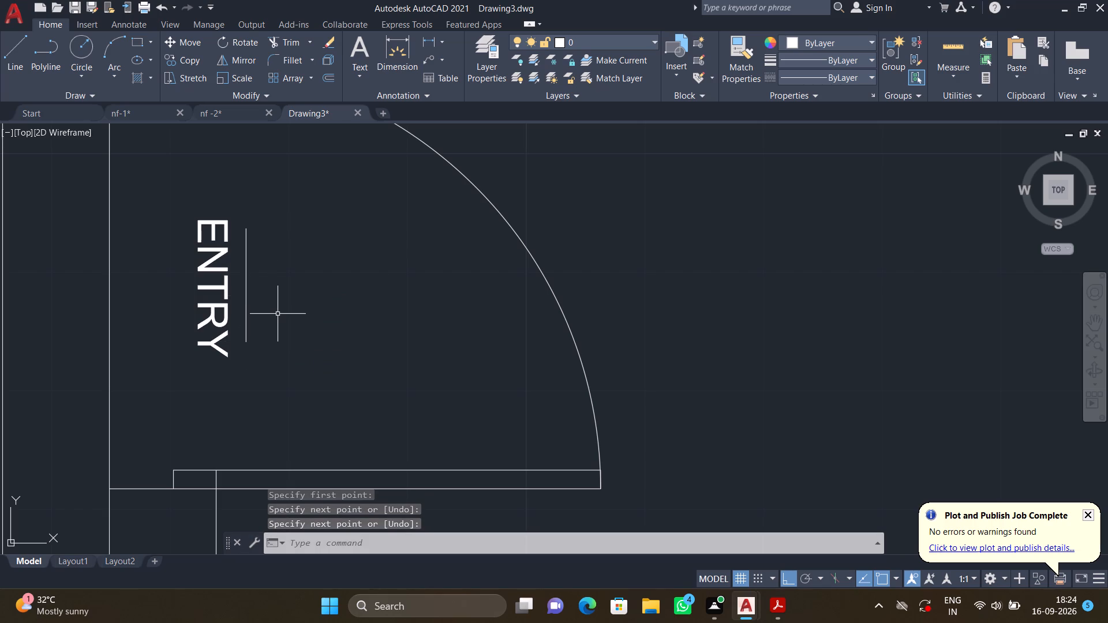
# Draw two sloping lines with Ortho off from the vertical line's ends, meeting at a point toward the room, to form a triangular arrow.
pyautogui.press('F8')
pyautogui.press('l')
pyautogui.press('Return')
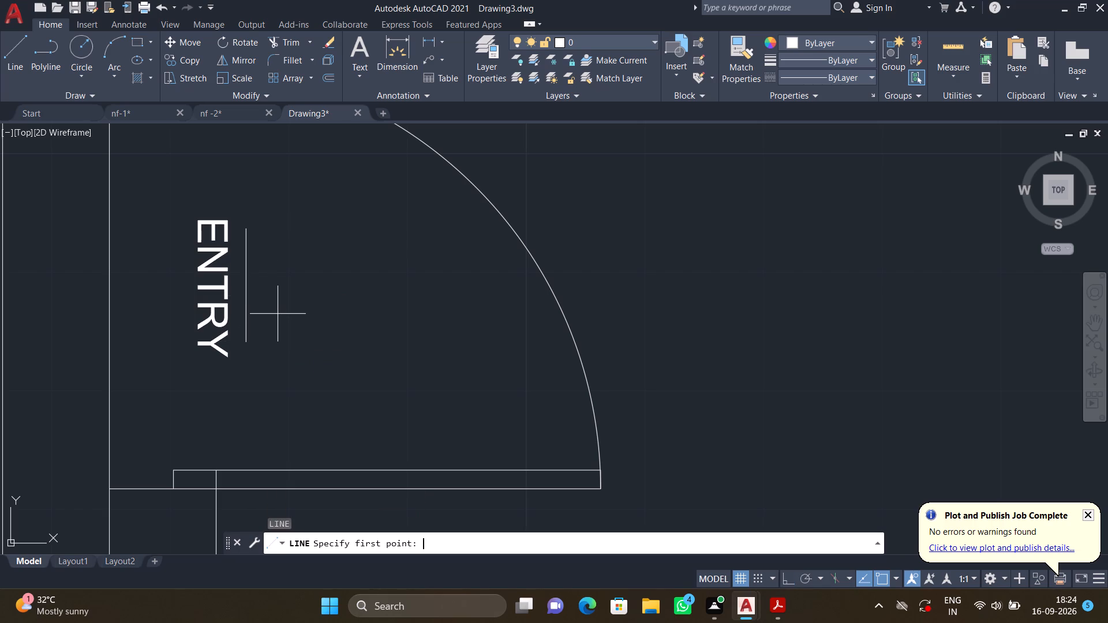
pyautogui.click(246, 227)
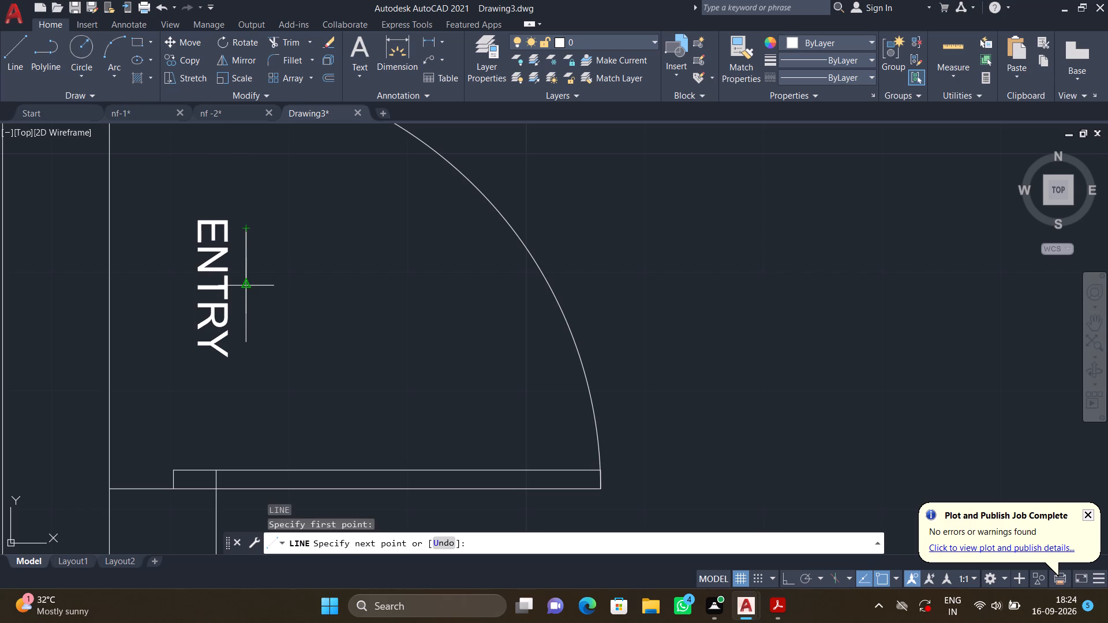
pyautogui.click(305, 286)
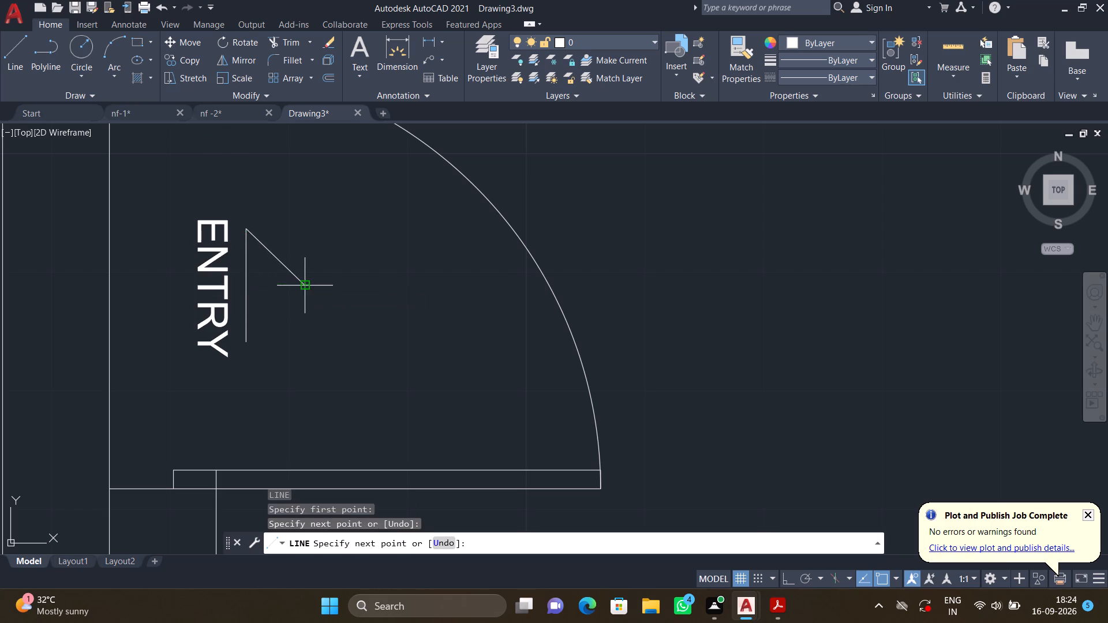
pyautogui.click(244, 342)
pyautogui.press('Return')
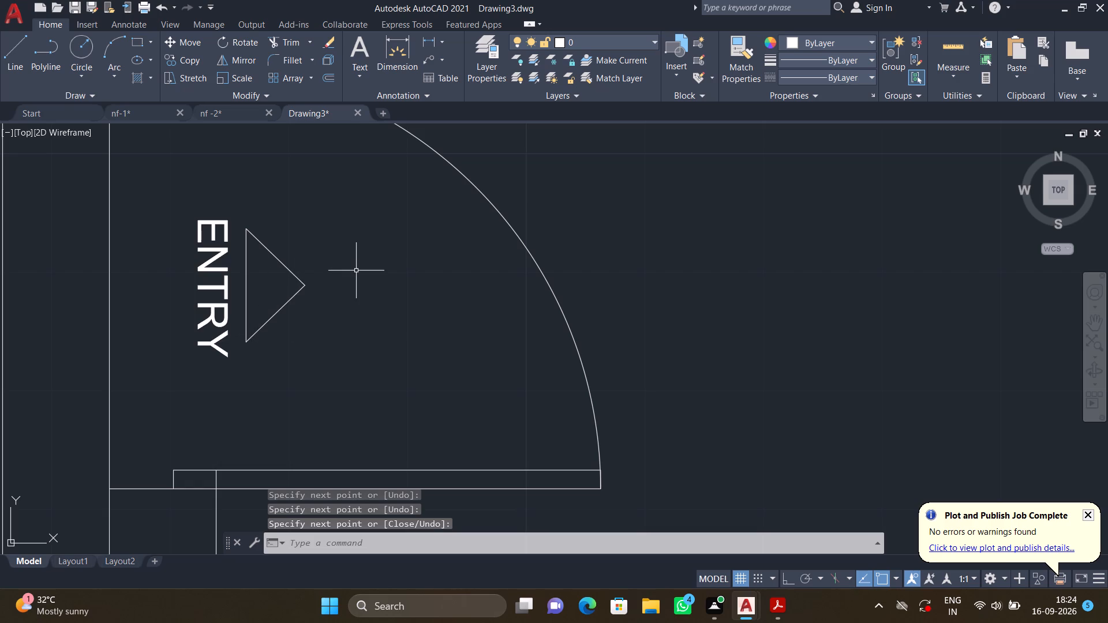
# Fill the triangular entry arrow with a SOLID hatch.
pyautogui.press('h')
pyautogui.press('Return')
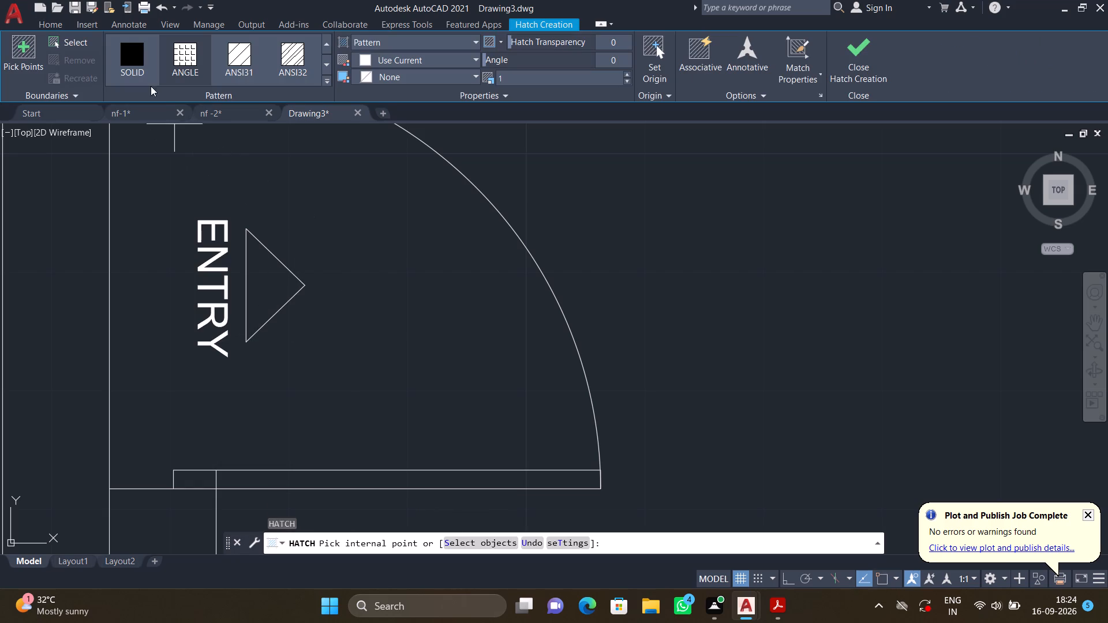
pyautogui.click(133, 61)
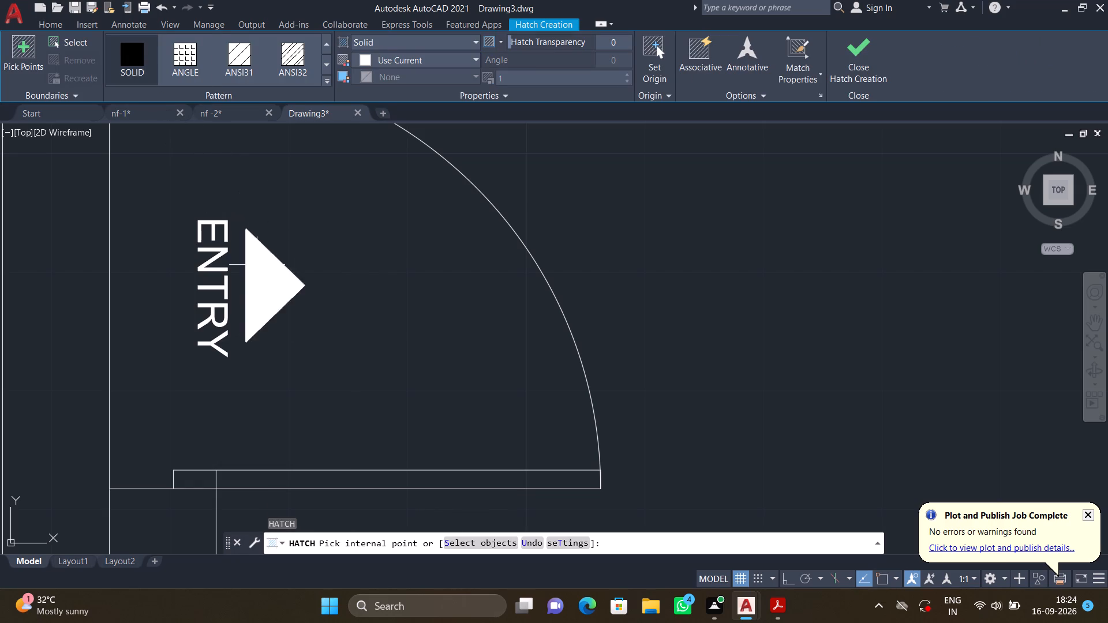
pyautogui.click(257, 265)
pyautogui.press('Return')
# Add a vertical linear dimension with Ortho on across the full depth of the staircase, between its upper and lower walls, on the landing.
pyautogui.scroll(-4, 334, 266)
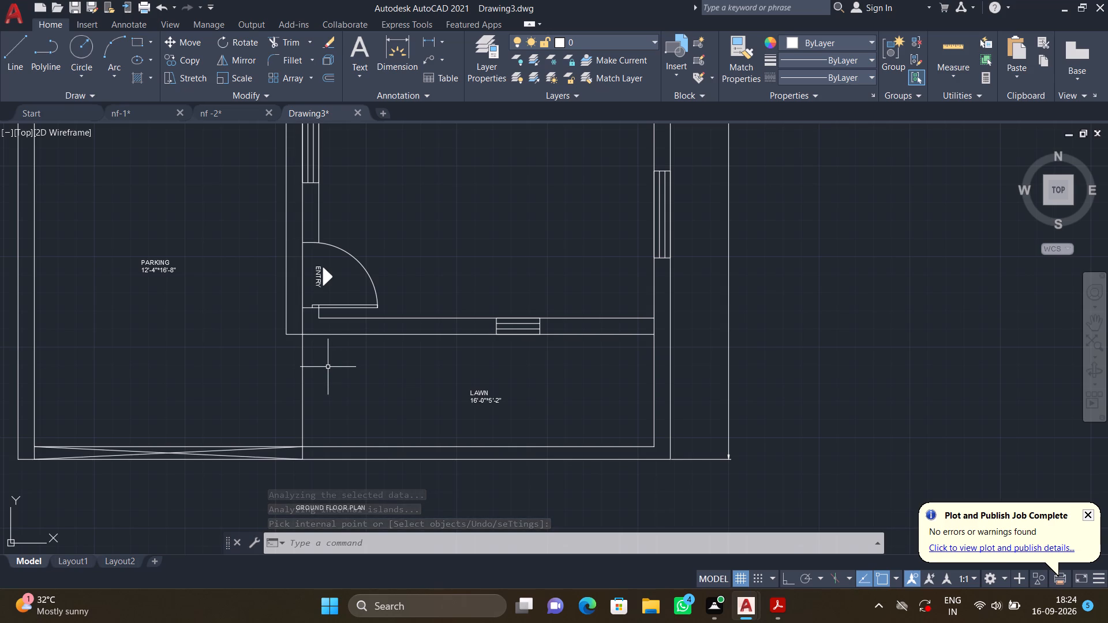
pyautogui.moveTo(327, 369); pyautogui.dragTo(334, 415, button='middle')
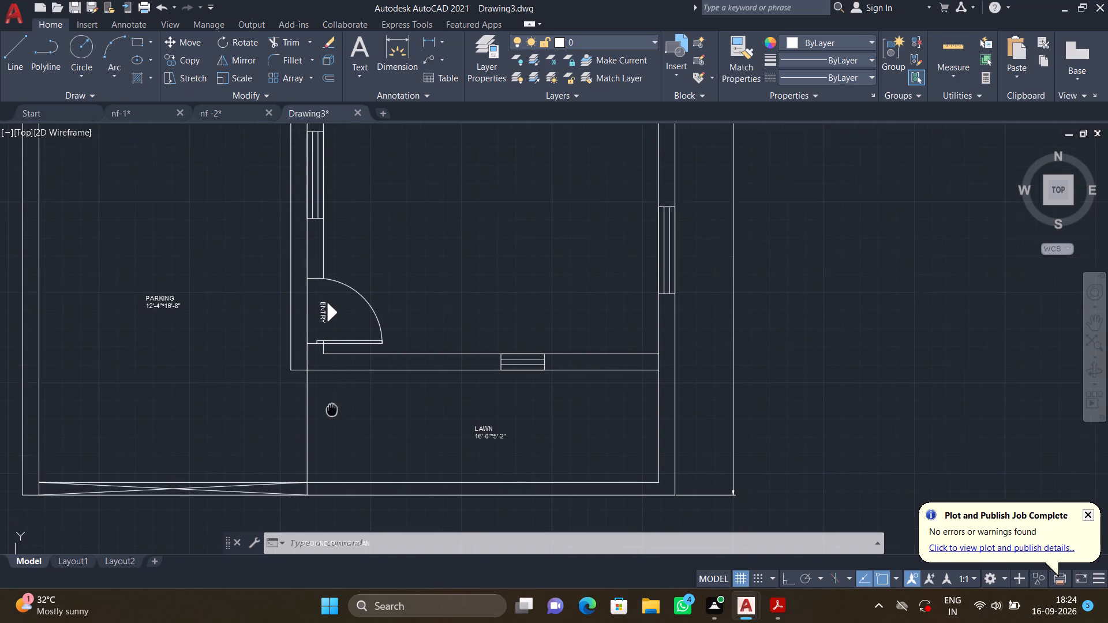
pyautogui.moveTo(334, 415); pyautogui.dragTo(345, 468, button='middle')
pyautogui.moveTo(488, 276); pyautogui.dragTo(432, 365, button='middle')
pyautogui.scroll(-1, 432, 364)
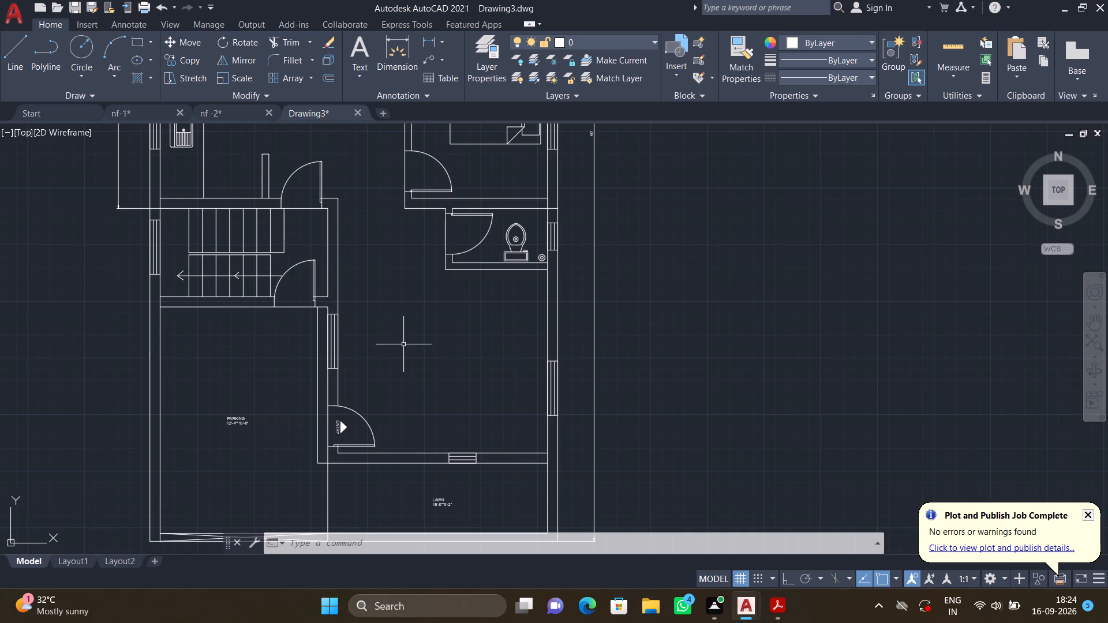
pyautogui.moveTo(307, 347); pyautogui.dragTo(317, 391, button='middle')
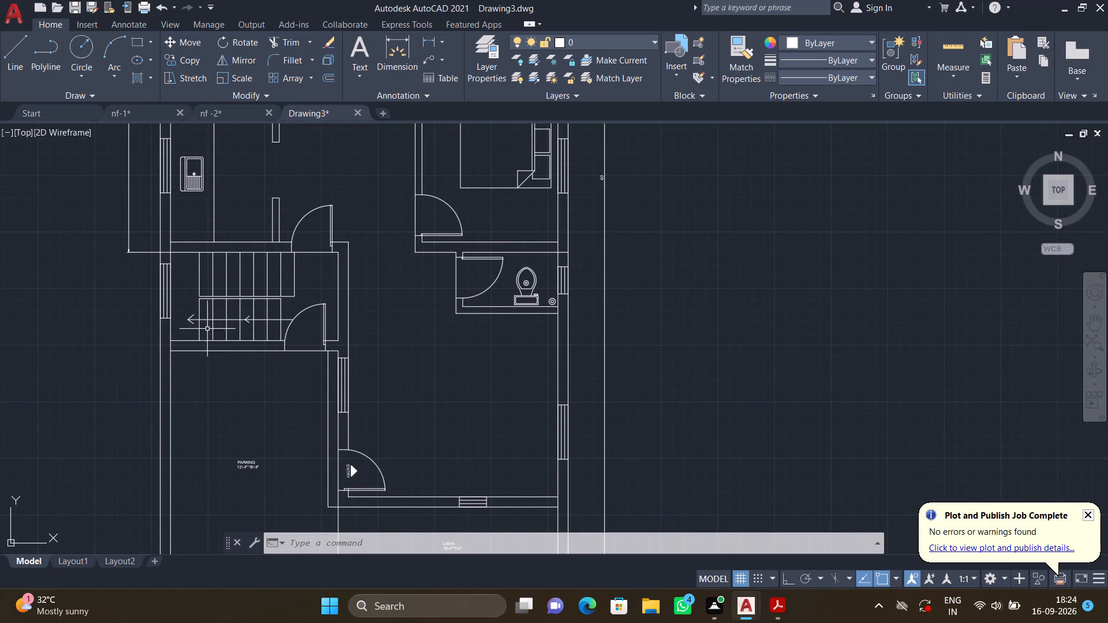
pyautogui.click(442, 42)
pyautogui.click(454, 65)
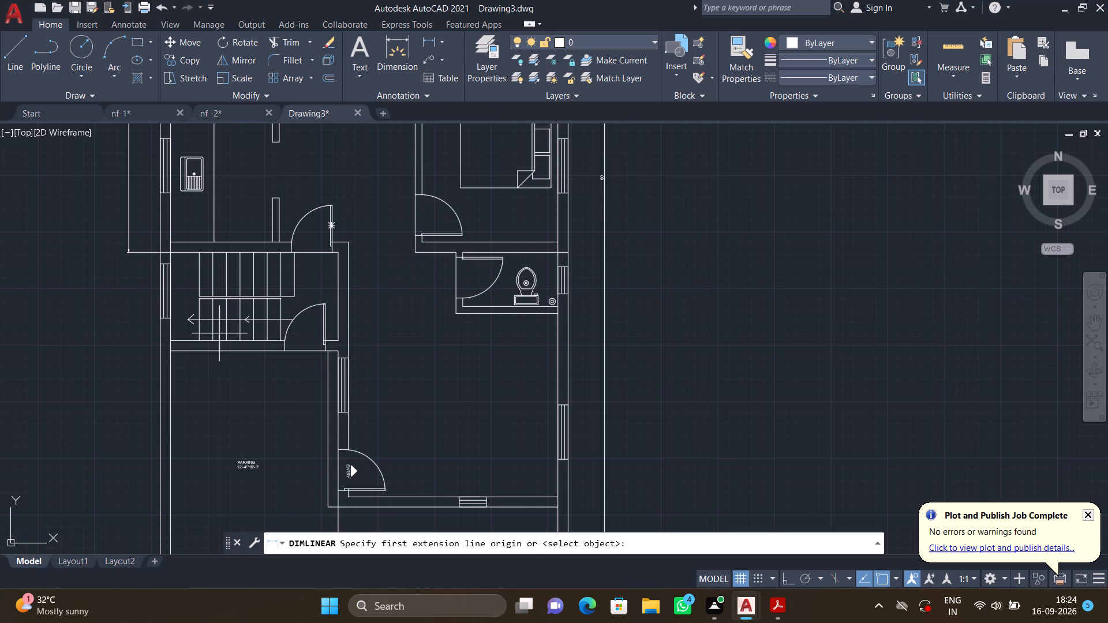
pyautogui.scroll(3, 180, 318)
pyautogui.scroll(-2, 178, 238)
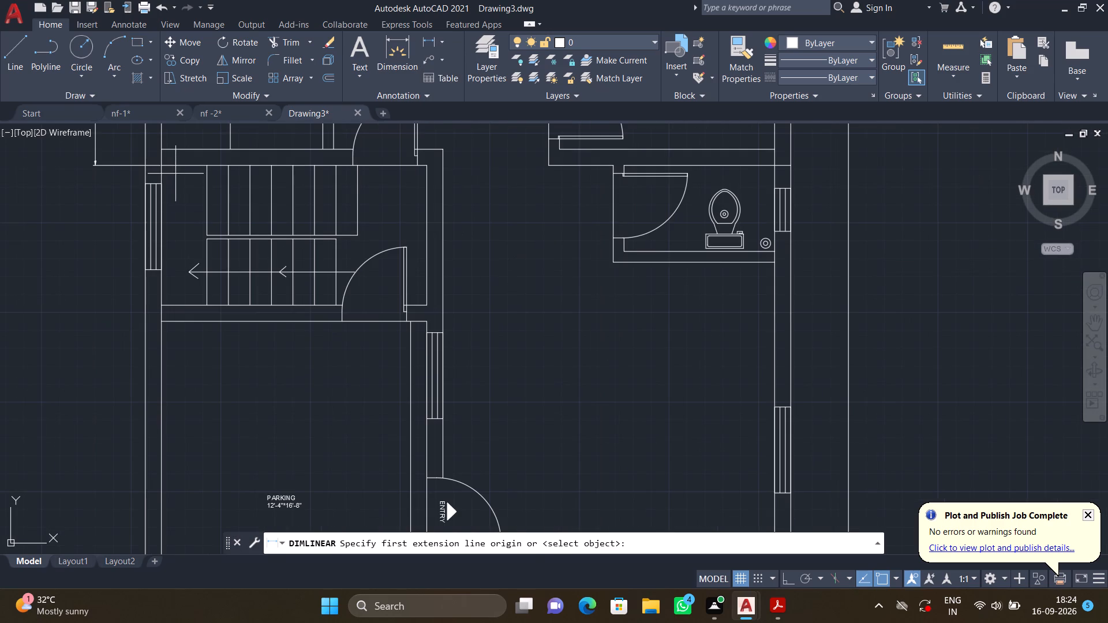
pyautogui.click(178, 164)
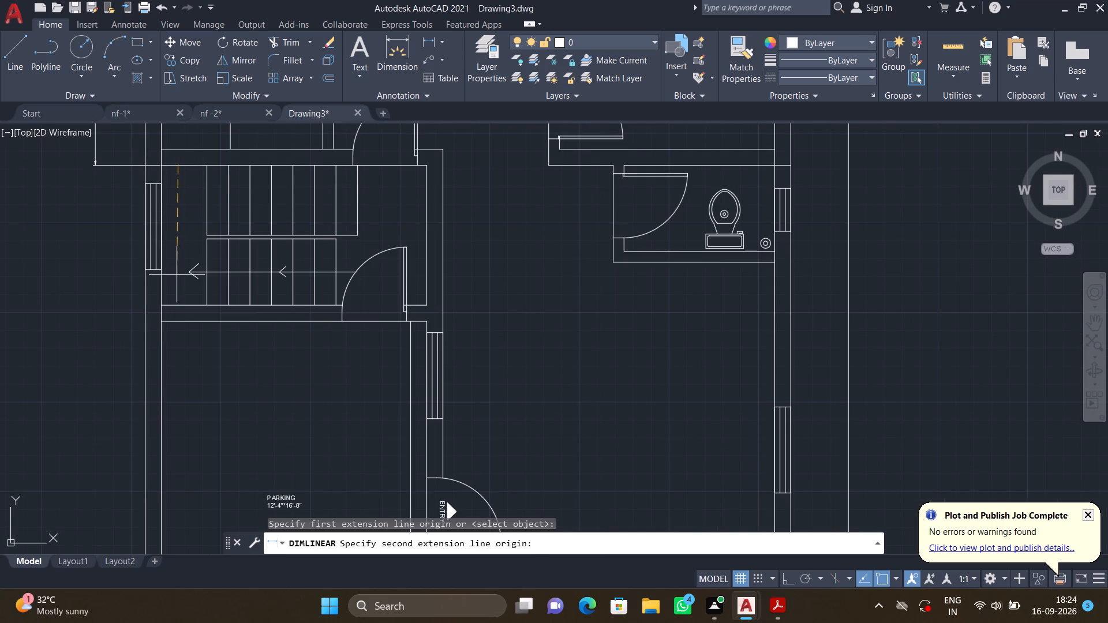
pyautogui.press('F8')
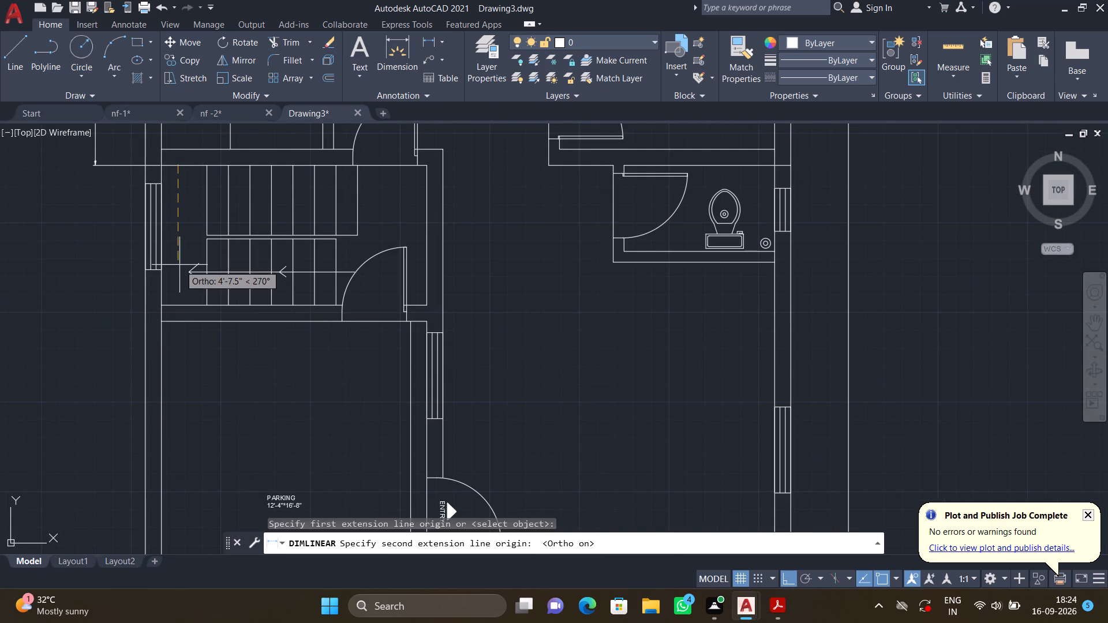
pyautogui.scroll(3, 178, 294)
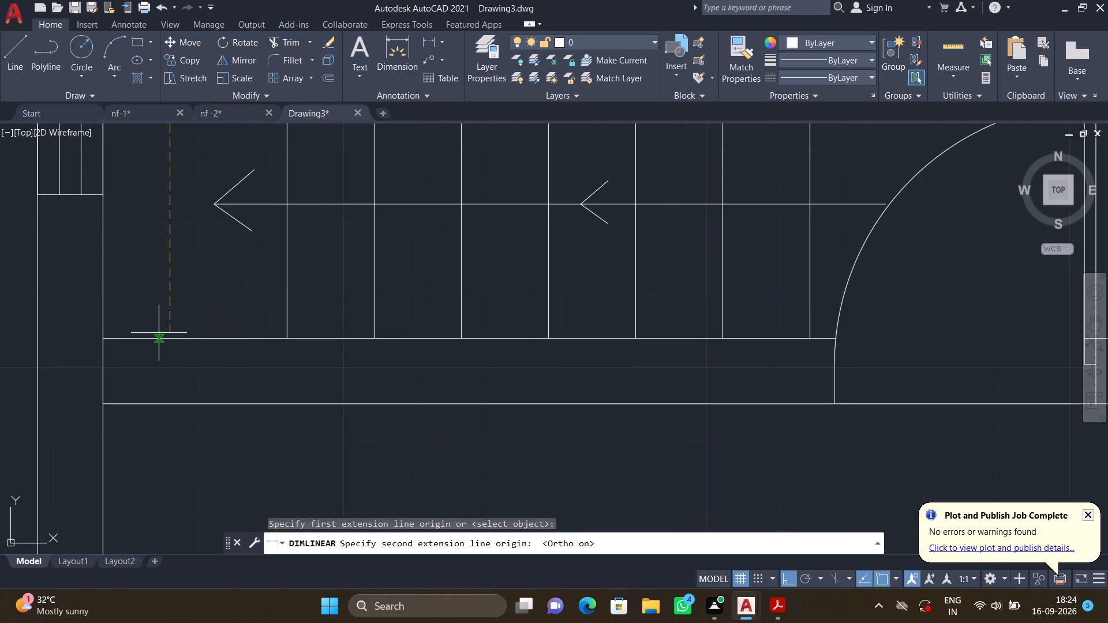
pyautogui.click(166, 338)
pyautogui.scroll(-2, 179, 316)
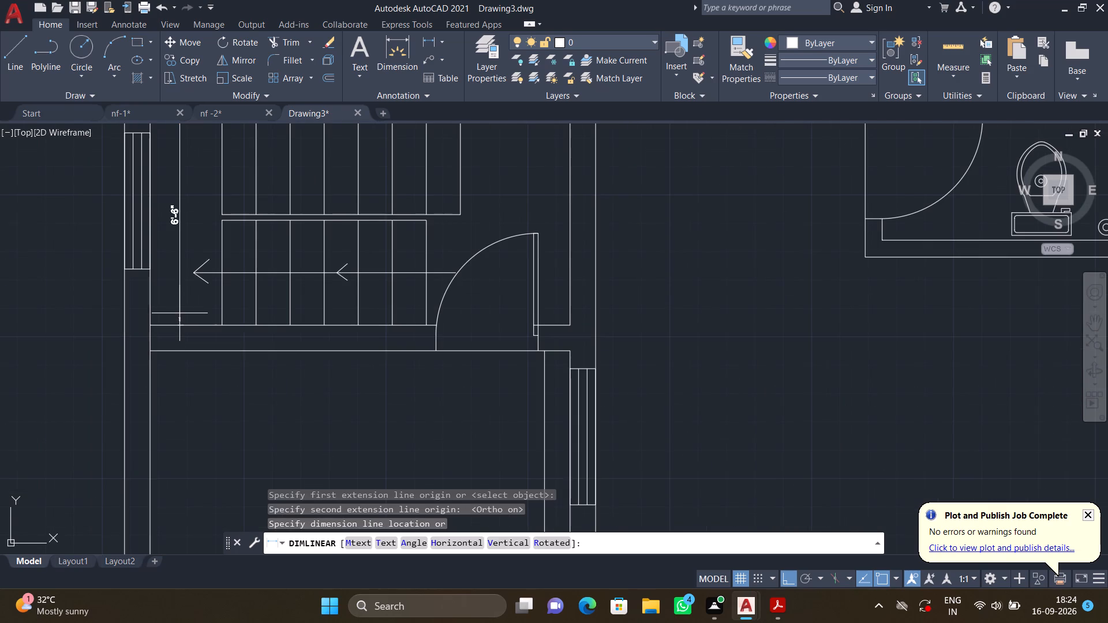
pyautogui.moveTo(179, 312); pyautogui.dragTo(219, 382, button='middle')
pyautogui.click(219, 360)
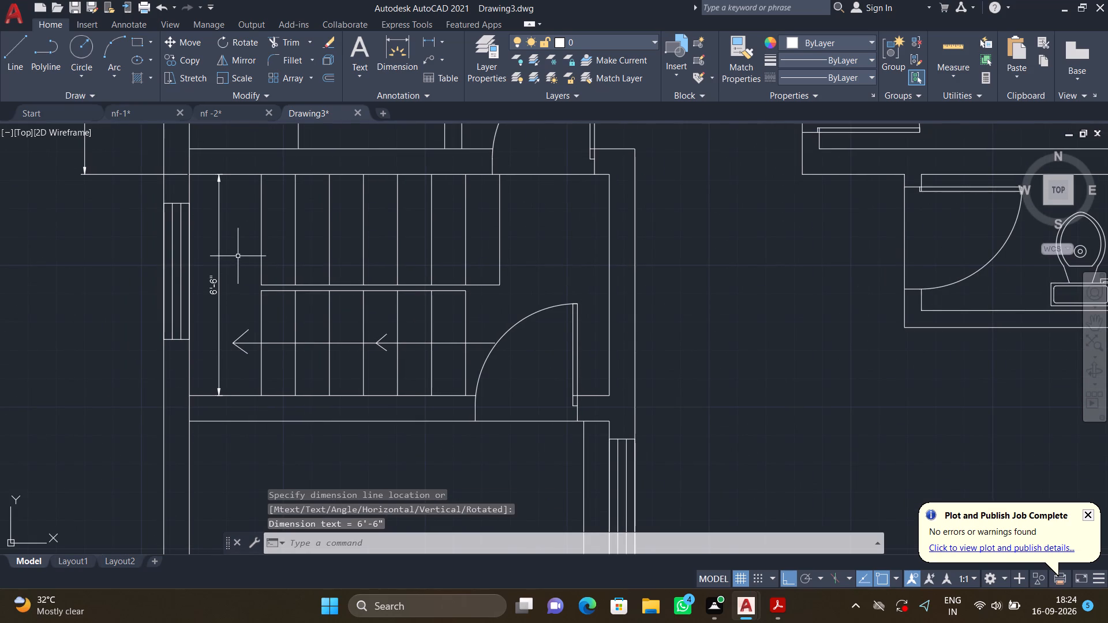
# Add a vertical linear dimension for the width of the upper stair flight, just beside its first tread line on the landing.
pyautogui.press('space')
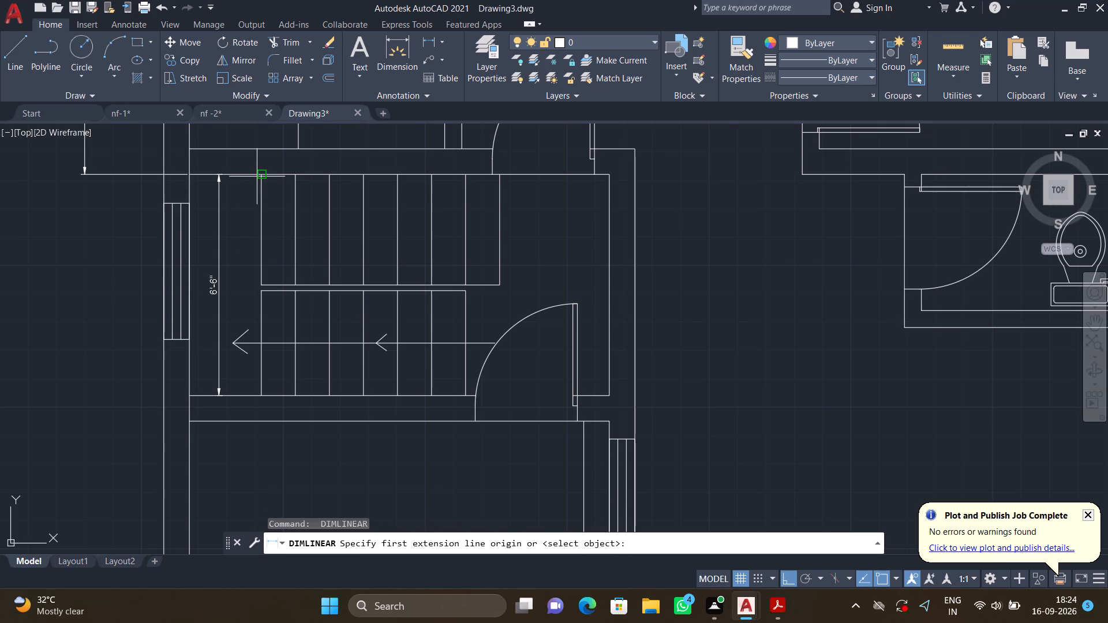
pyautogui.click(257, 177)
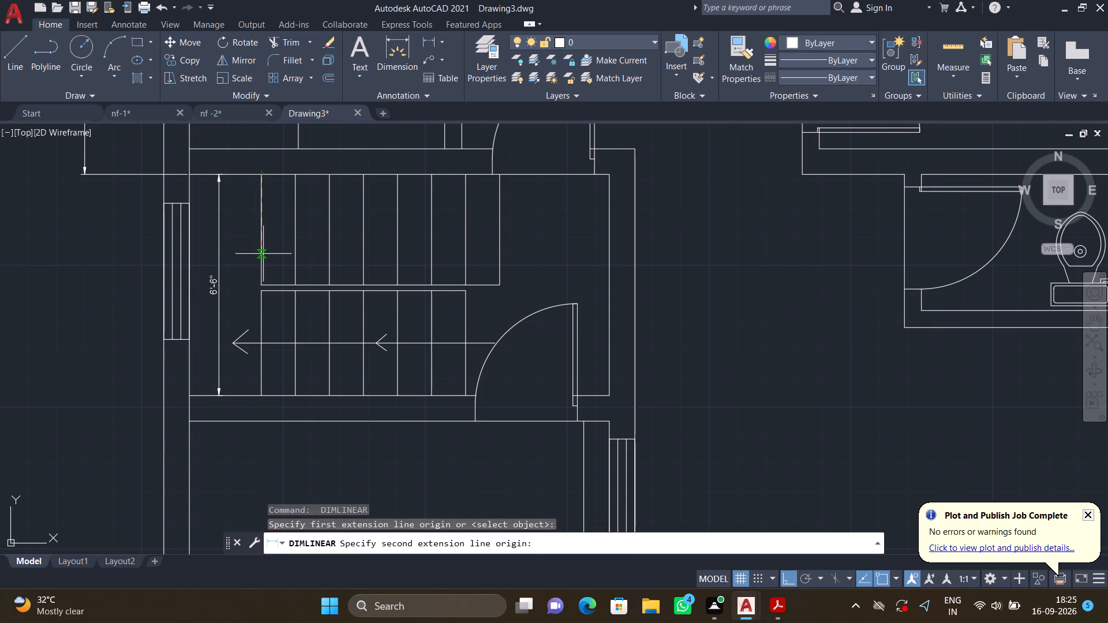
pyautogui.scroll(2, 260, 275)
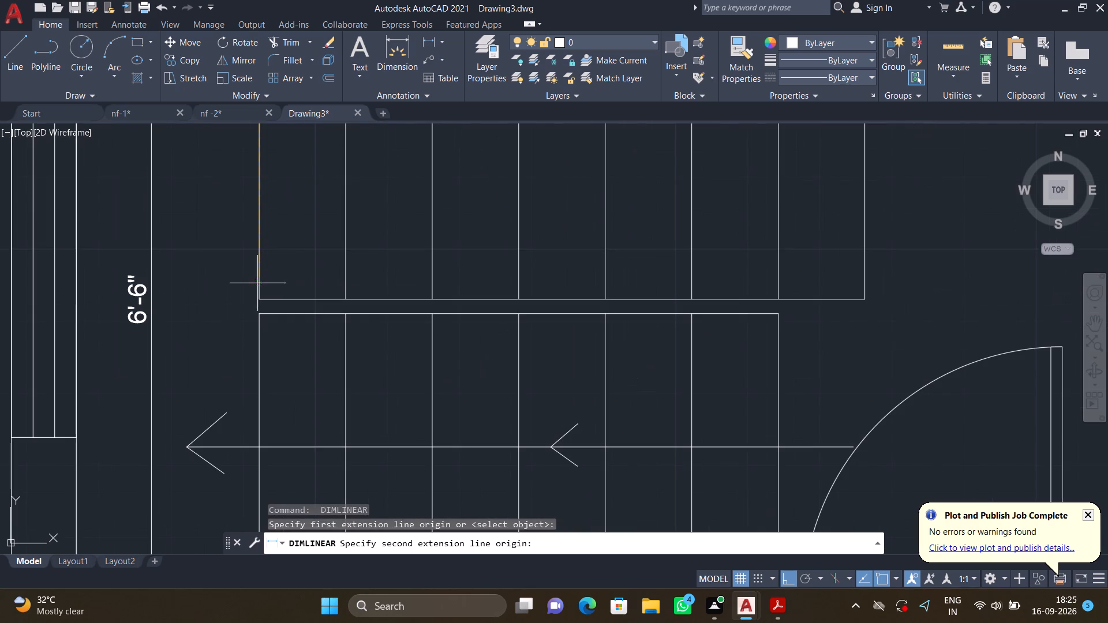
pyautogui.click(257, 298)
pyautogui.scroll(-1, 239, 264)
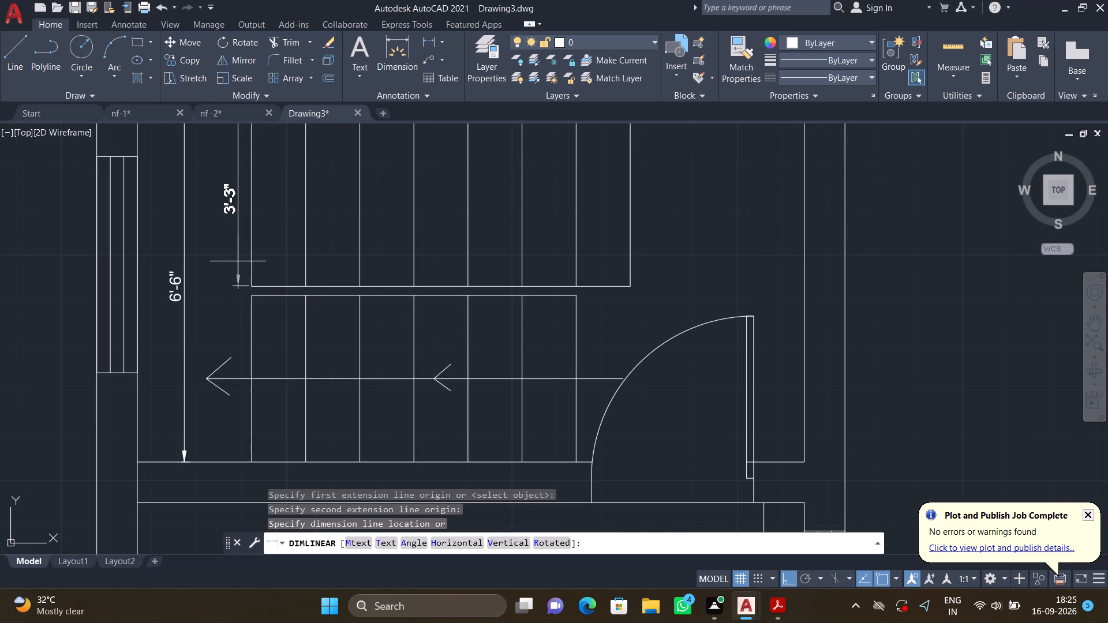
pyautogui.click(232, 260)
# Add a horizontal linear dimension across the staircase area between its inner side walls, placed over the upper flight.
pyautogui.scroll(-2, 297, 222)
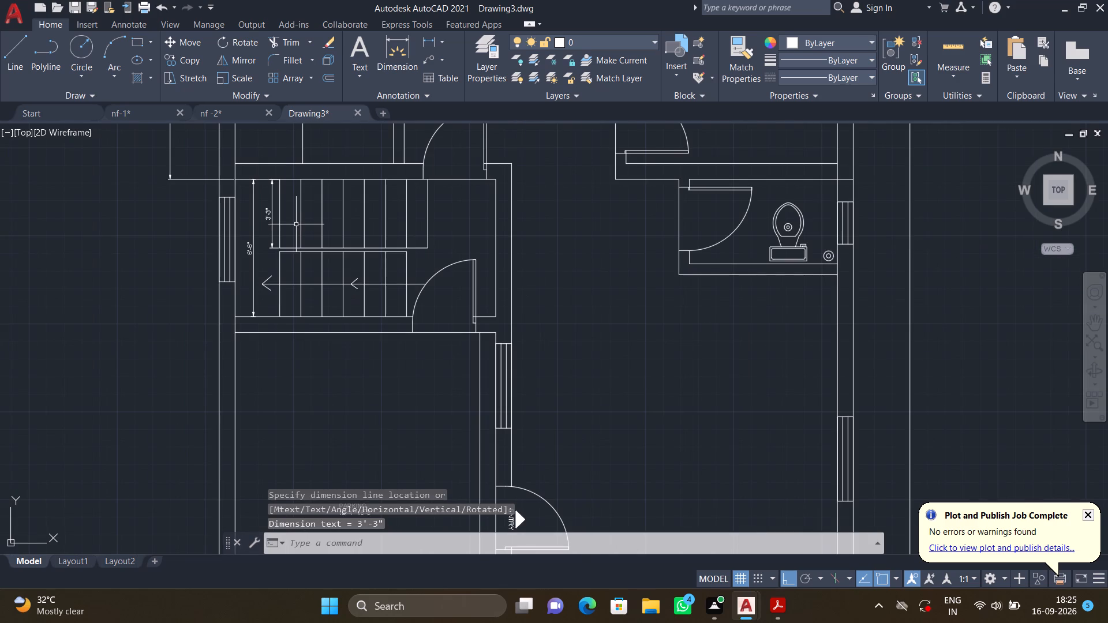
pyautogui.press('space')
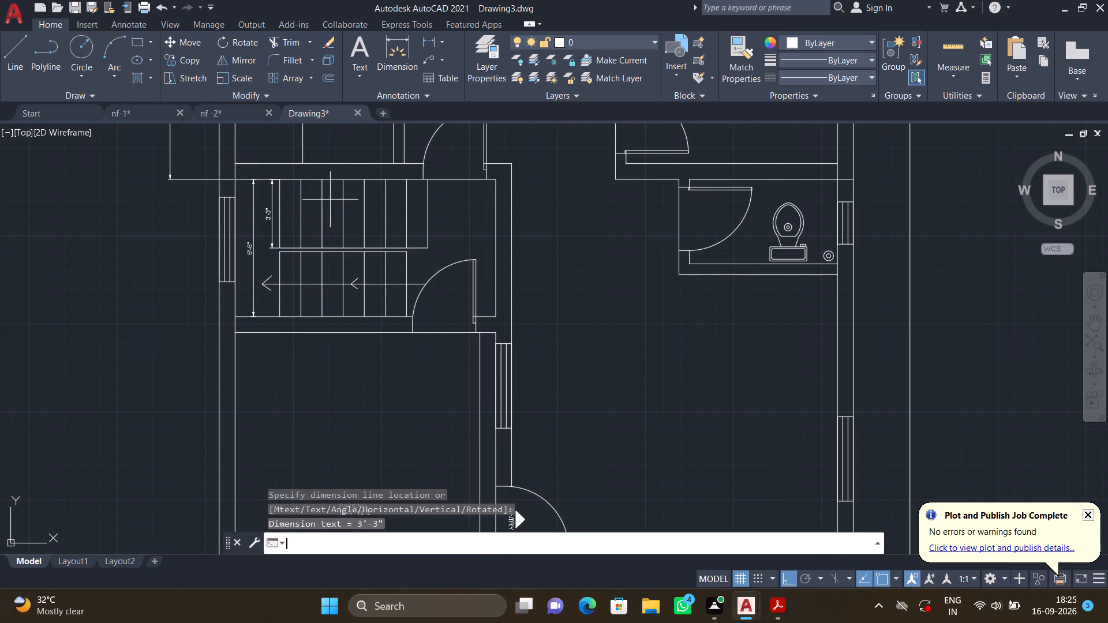
pyautogui.click(234, 181)
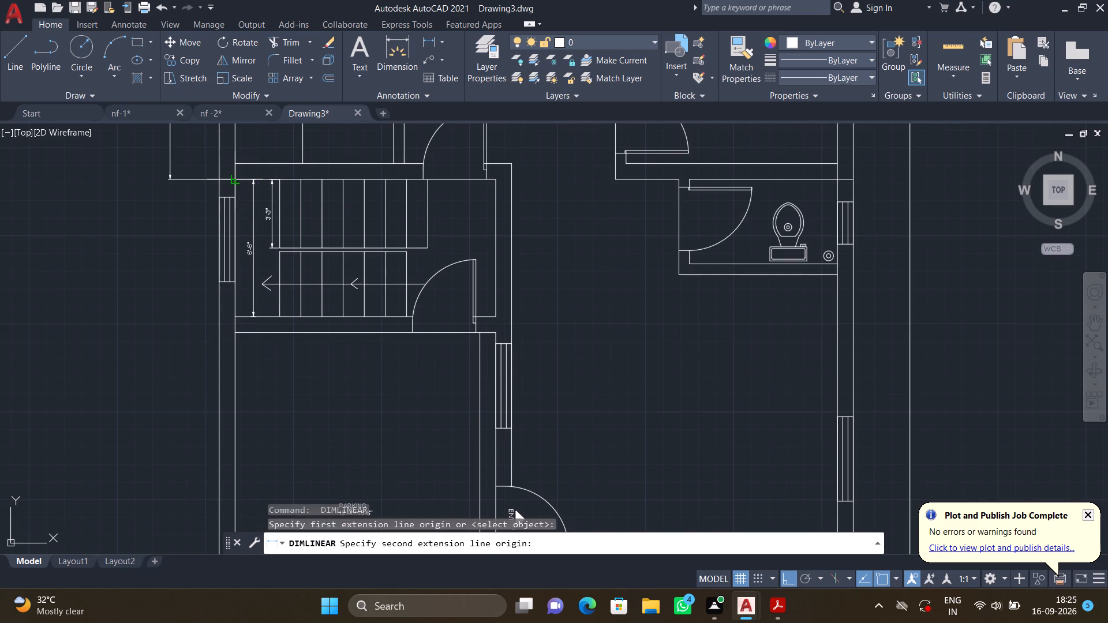
pyautogui.click(493, 181)
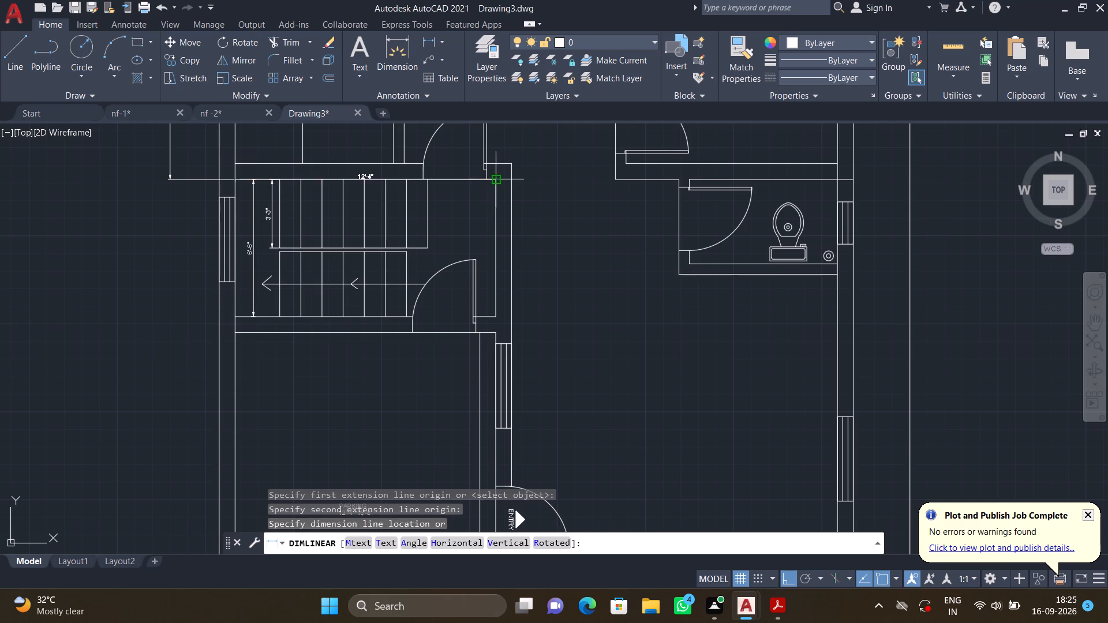
pyautogui.click(470, 204)
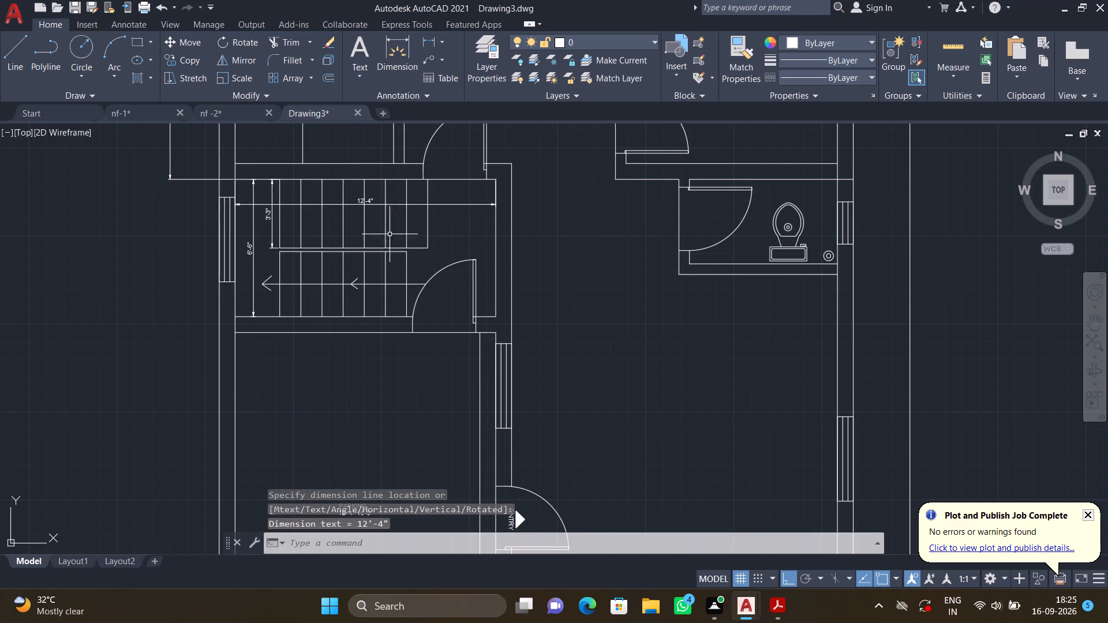
# Place the multiline text UP just above the tail of the stair direction arrow, beside the door swing.
pyautogui.scroll(5, 418, 279)
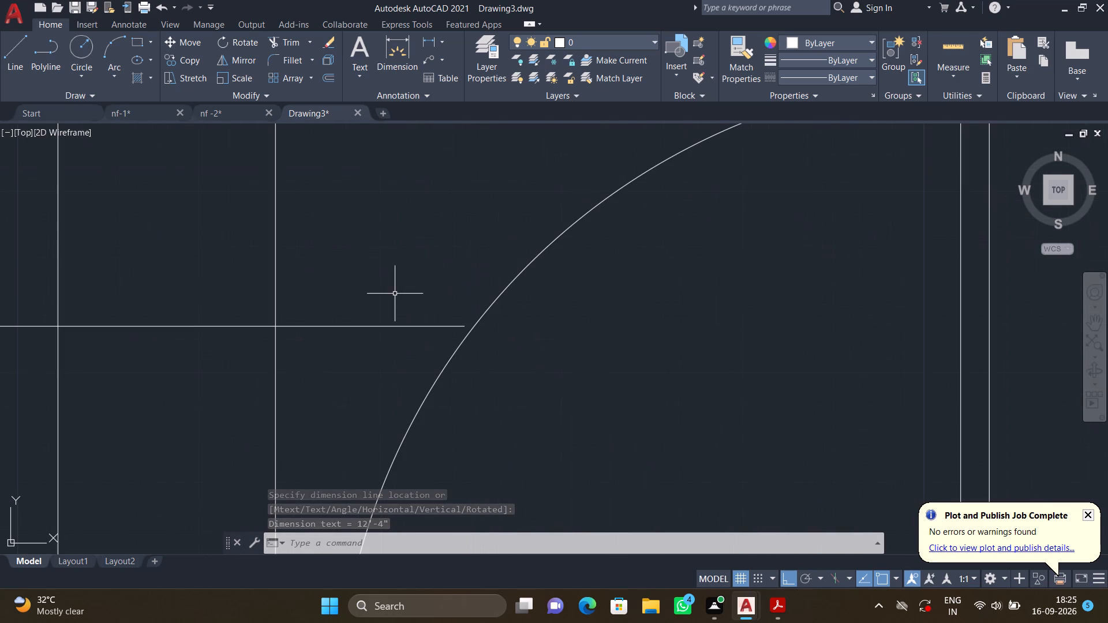
pyautogui.write('MT')
pyautogui.press('Return')
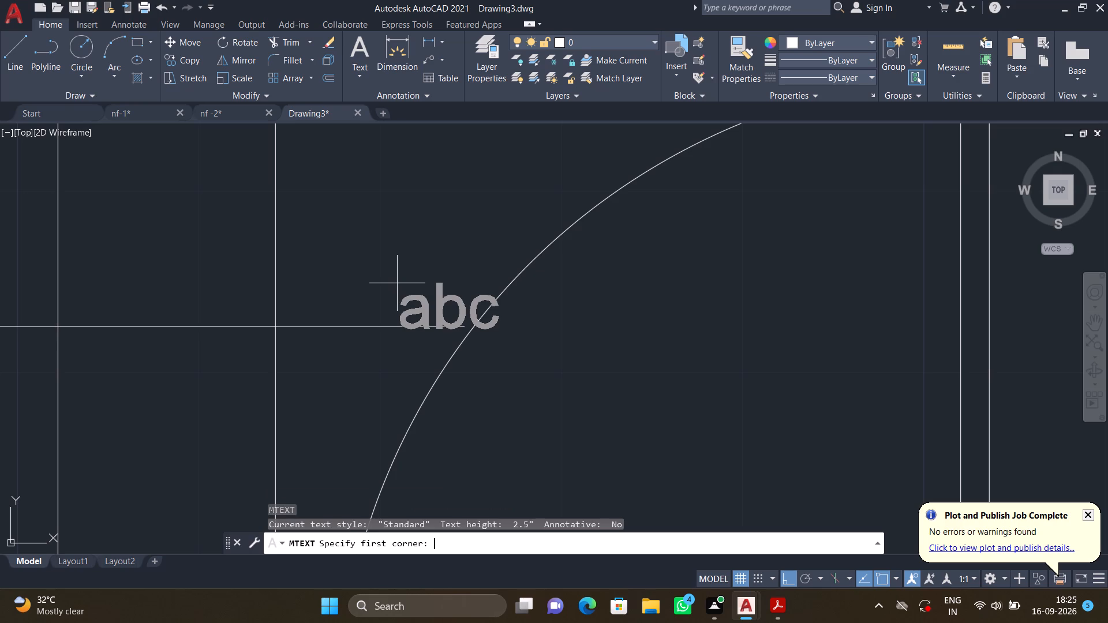
pyautogui.click(307, 244)
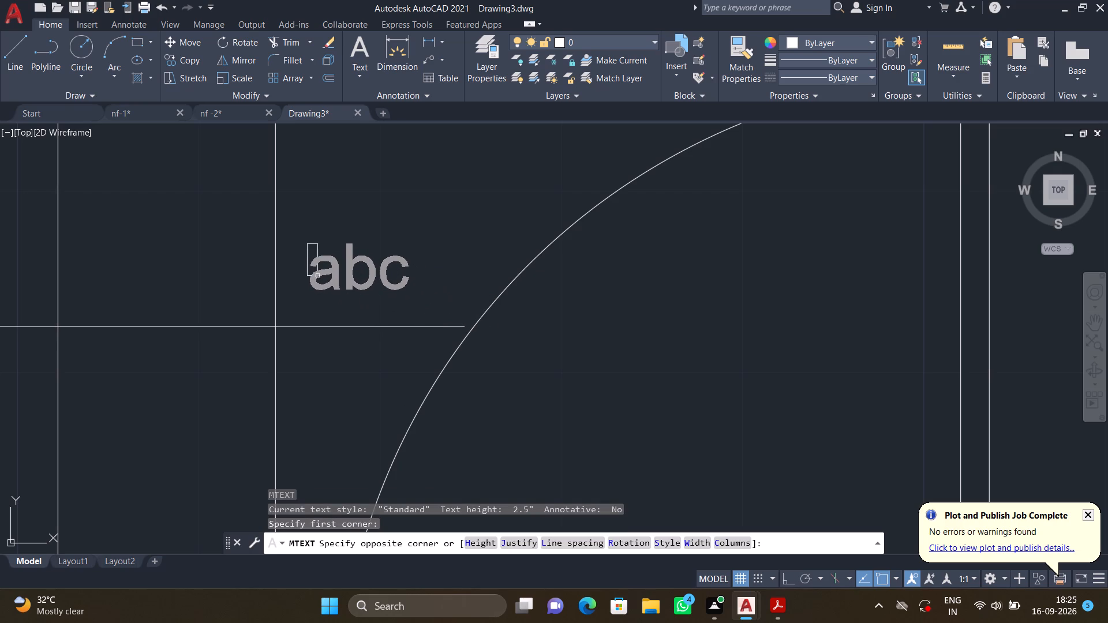
pyautogui.click(437, 307)
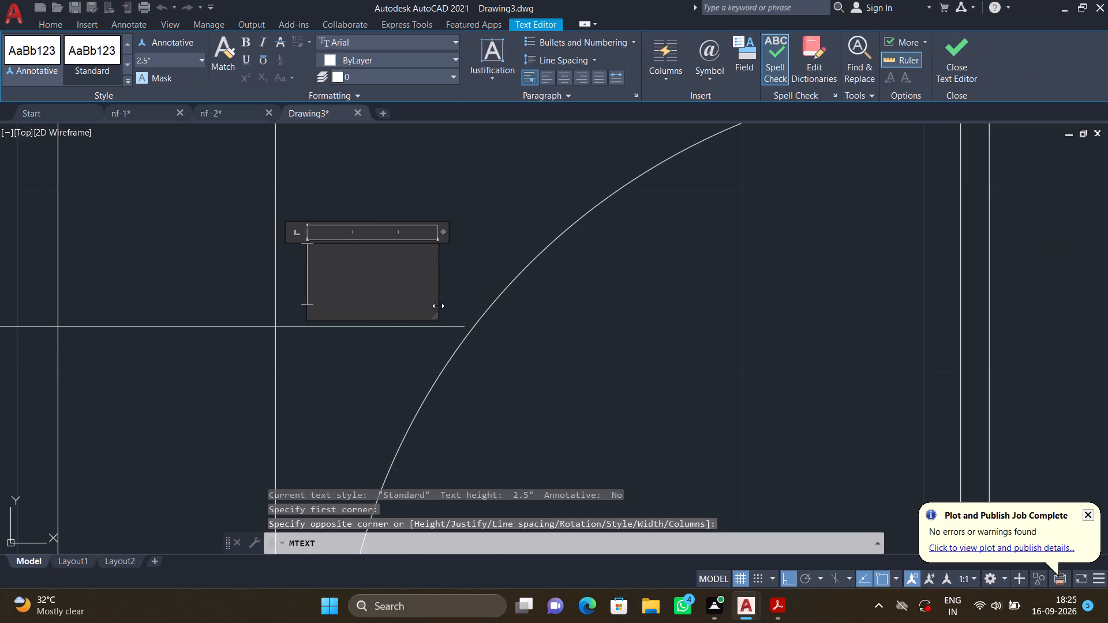
pyautogui.write('UP')
pyautogui.press('Return')
pyautogui.press('Escape')
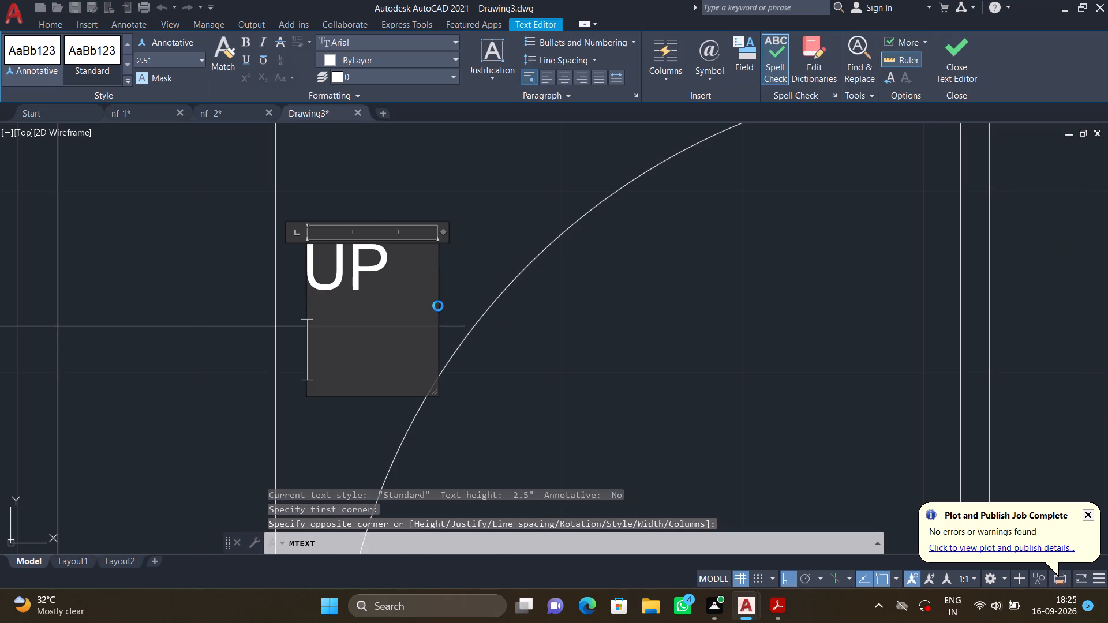
pyautogui.click(583, 299)
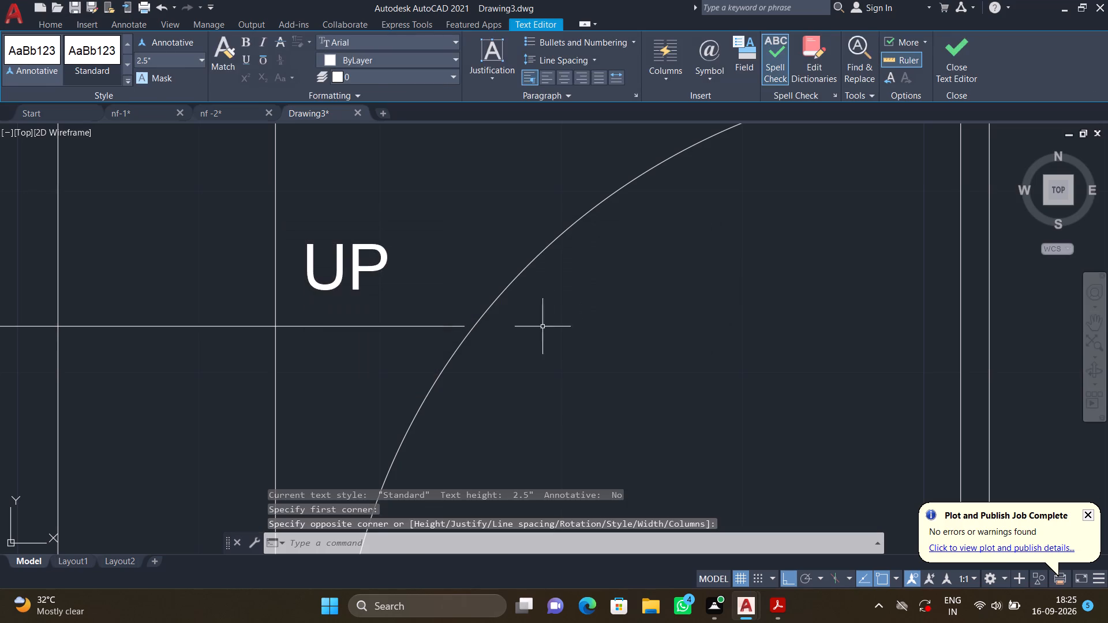
# Add multiline text reading TOILET with 7'-0"*4'-0" on a second line, above the WC in the small toilet beside the lower bedroom.
pyautogui.scroll(-4, 339, 310)
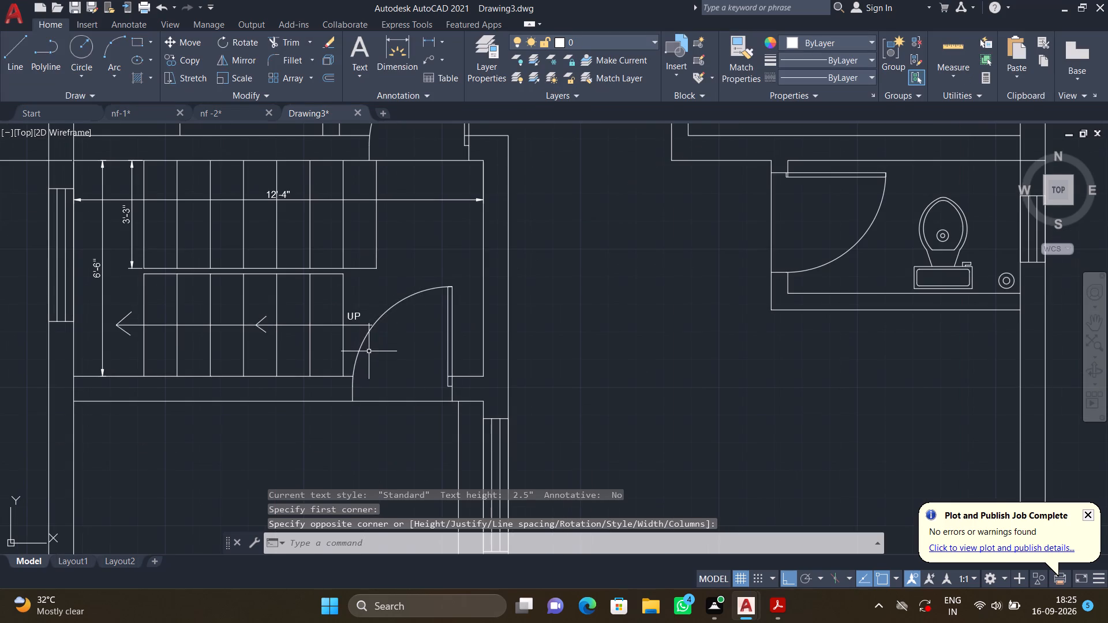
pyautogui.scroll(-2, 372, 356)
pyautogui.moveTo(367, 364); pyautogui.dragTo(343, 455, button='middle')
pyautogui.scroll(-1, 347, 434)
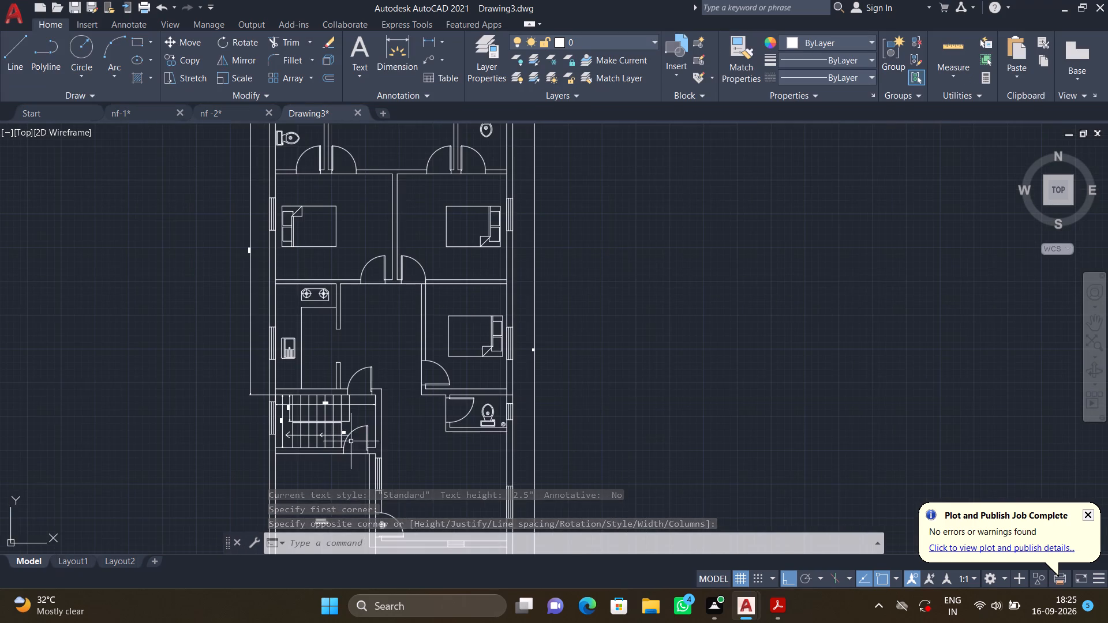
pyautogui.moveTo(350, 440); pyautogui.dragTo(323, 230, button='middle')
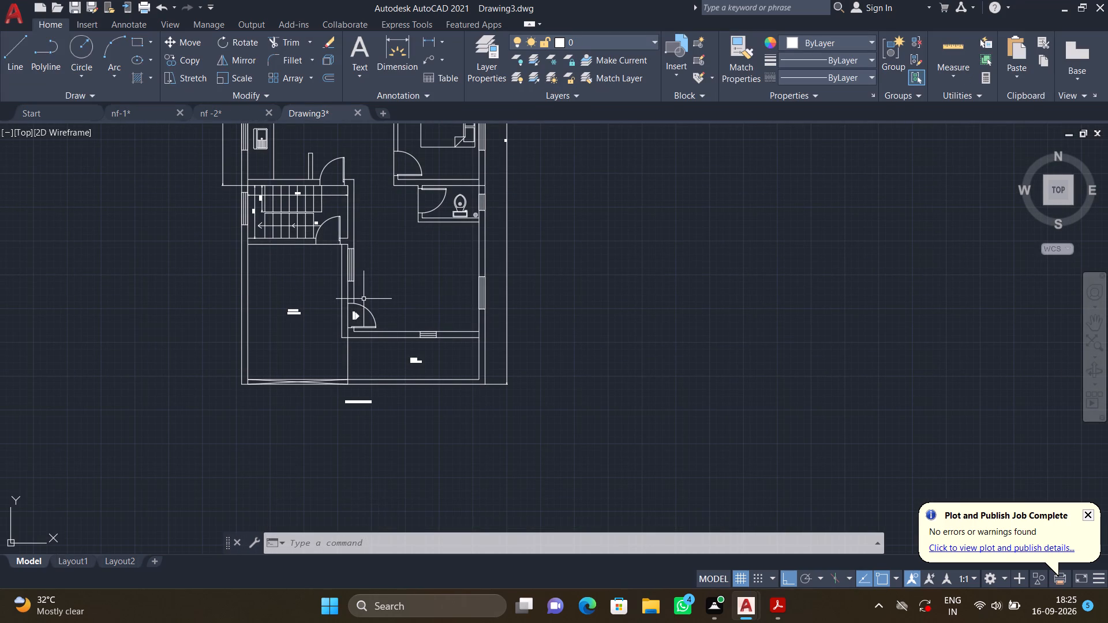
pyautogui.moveTo(364, 293); pyautogui.dragTo(326, 361, button='middle')
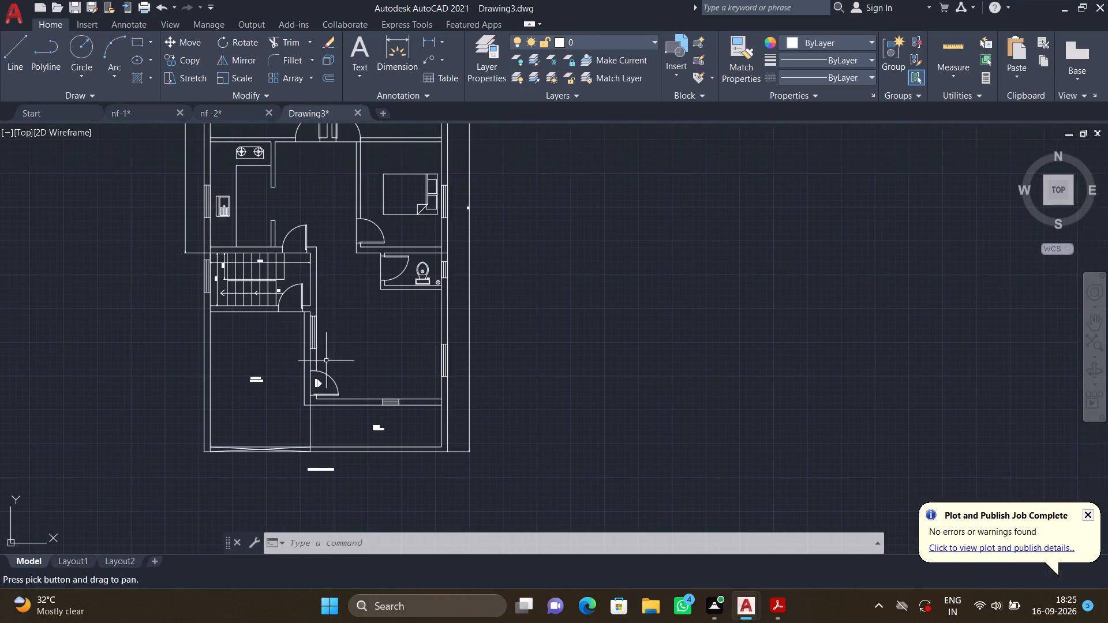
pyautogui.scroll(5, 406, 262)
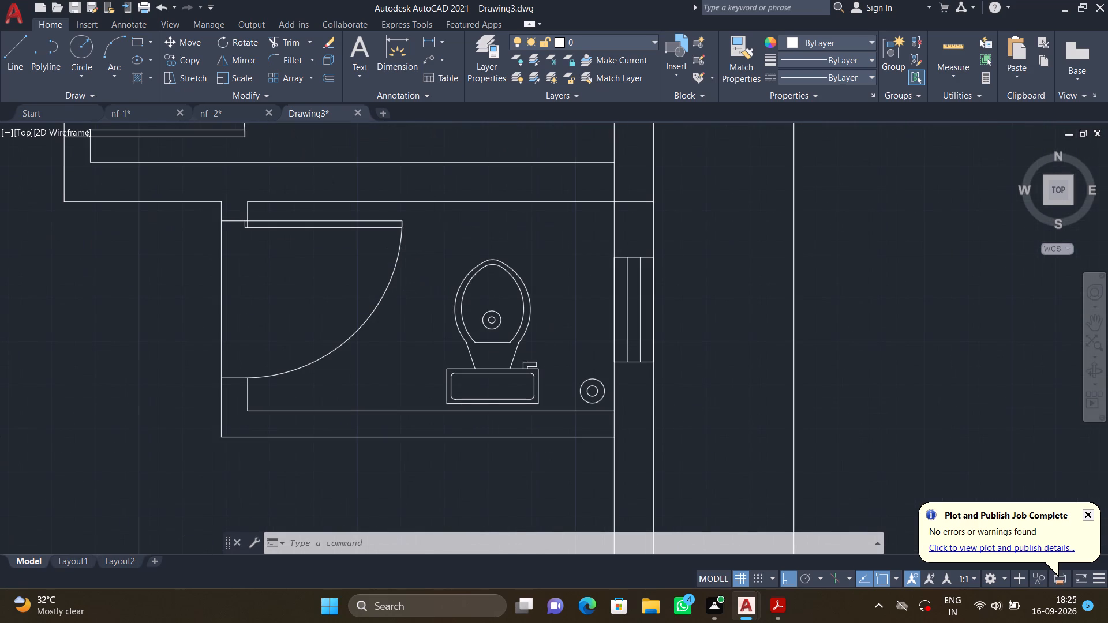
pyautogui.scroll(1, 432, 227)
pyautogui.press('m')
pyautogui.press('t')
pyautogui.press('Return')
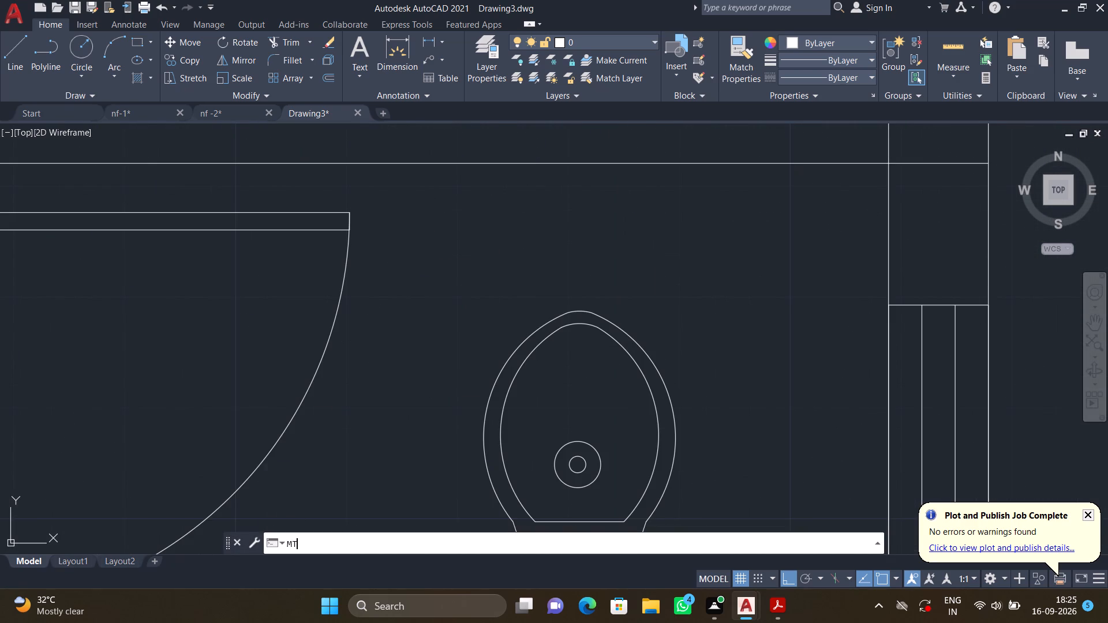
pyautogui.click(420, 194)
pyautogui.moveTo(900, 294); pyautogui.dragTo(888, 302)
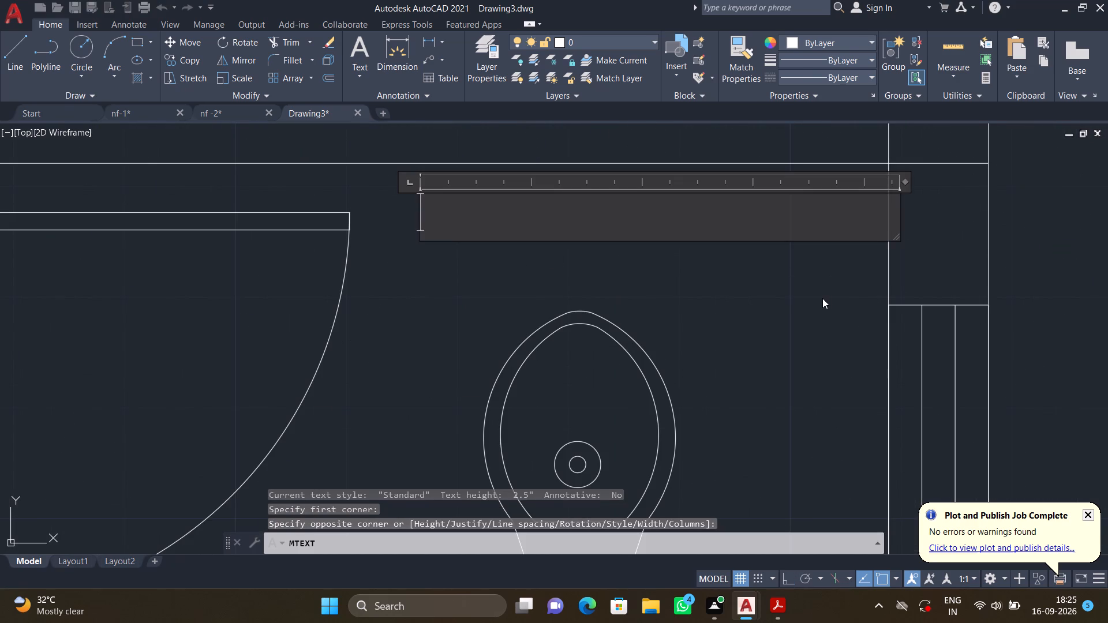
pyautogui.write('TOILET')
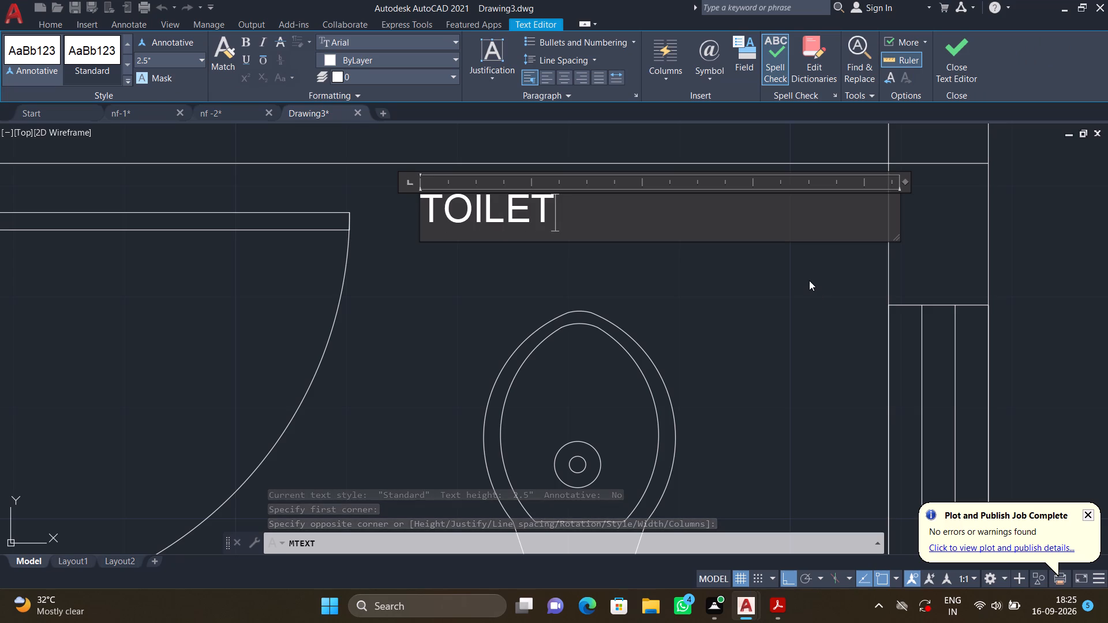
pyautogui.press('Return')
pyautogui.write("7'")
pyautogui.write('-0"')
pyautogui.press('*')
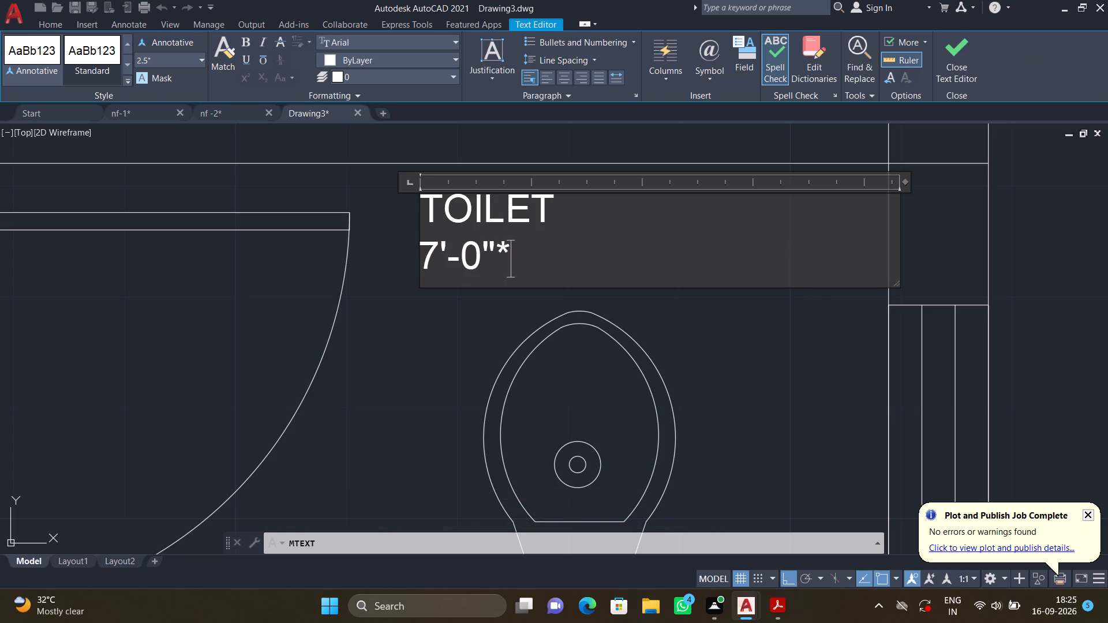
pyautogui.write('4\'-0"')
pyautogui.press('Return')
pyautogui.press('Escape')
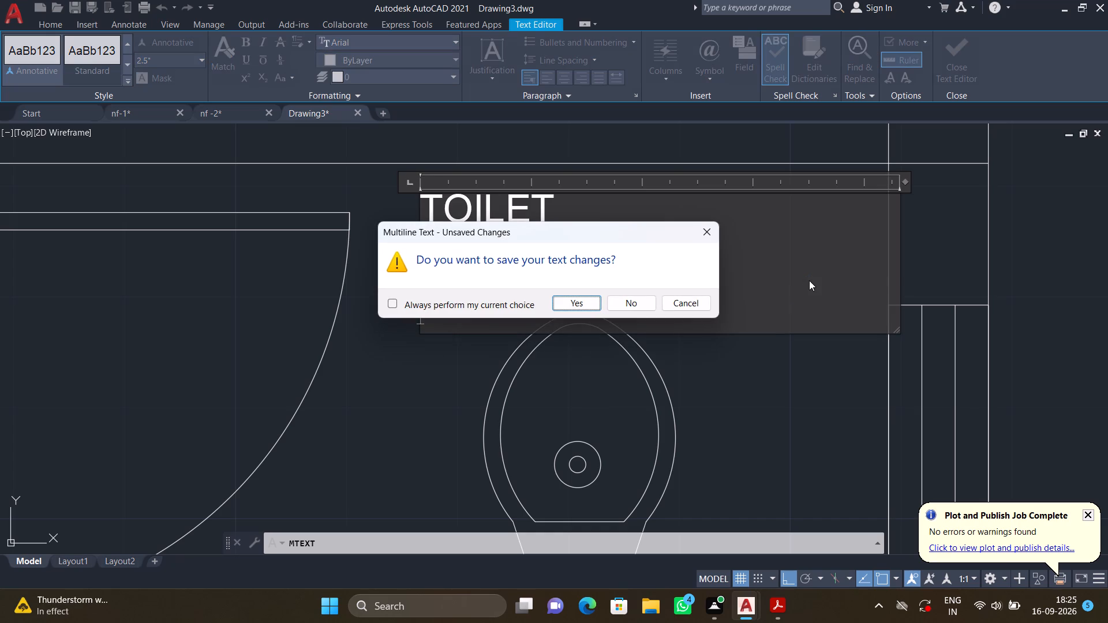
pyautogui.click(567, 303)
# Move the TOILET label with Ortho off so that it sits centrally above the WC bowl.
pyautogui.press('m')
pyautogui.press('Return')
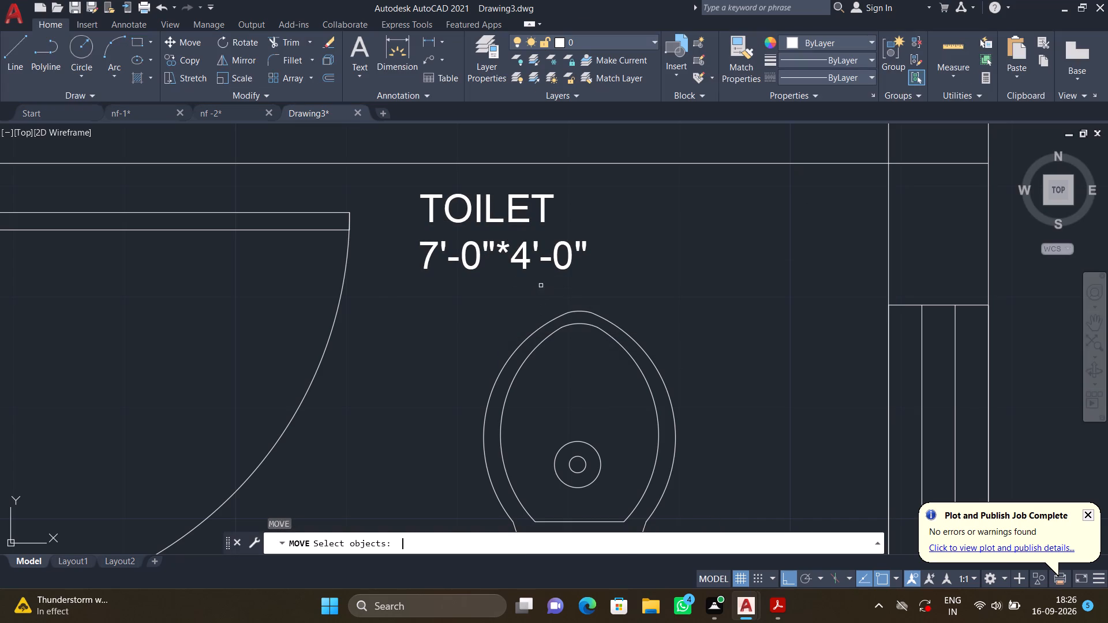
pyautogui.click(491, 215)
pyautogui.press('Return')
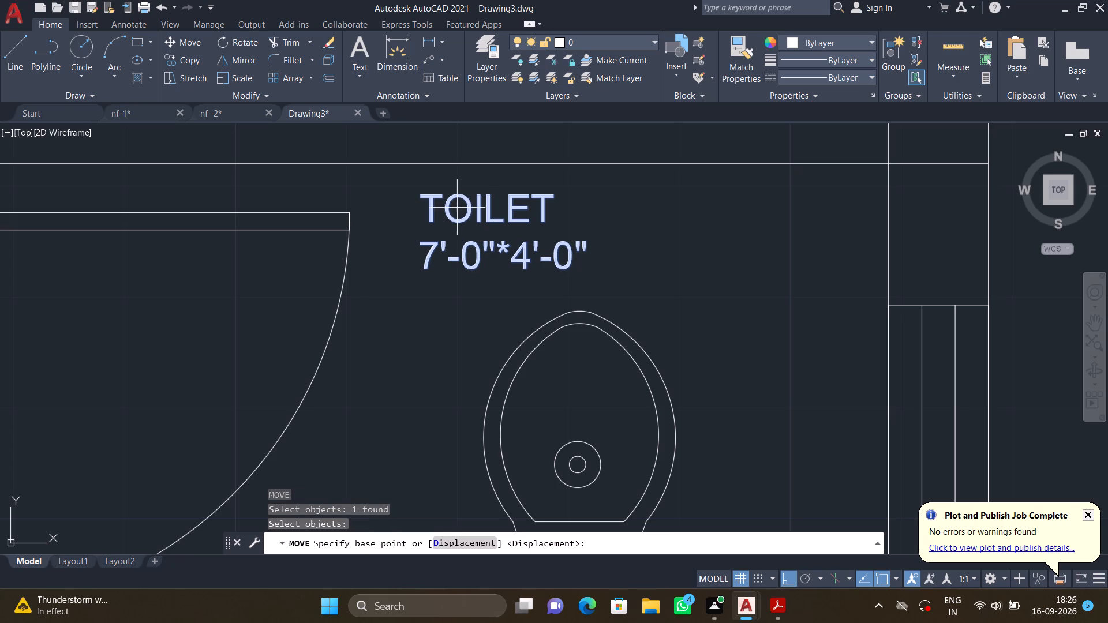
pyautogui.click(421, 197)
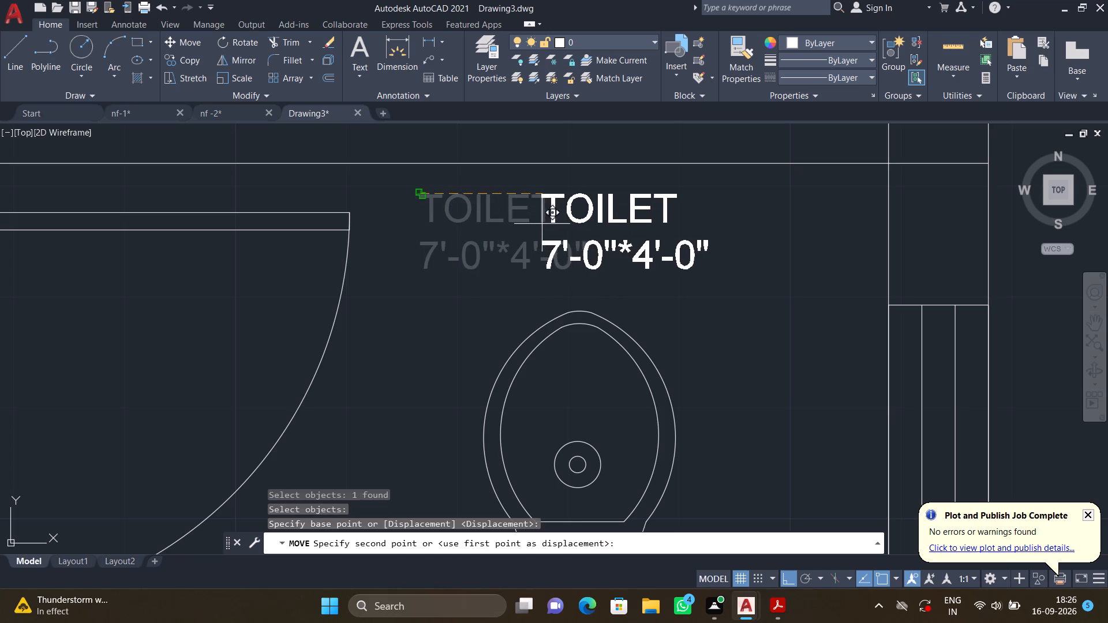
pyautogui.click(542, 224)
pyautogui.press('space')
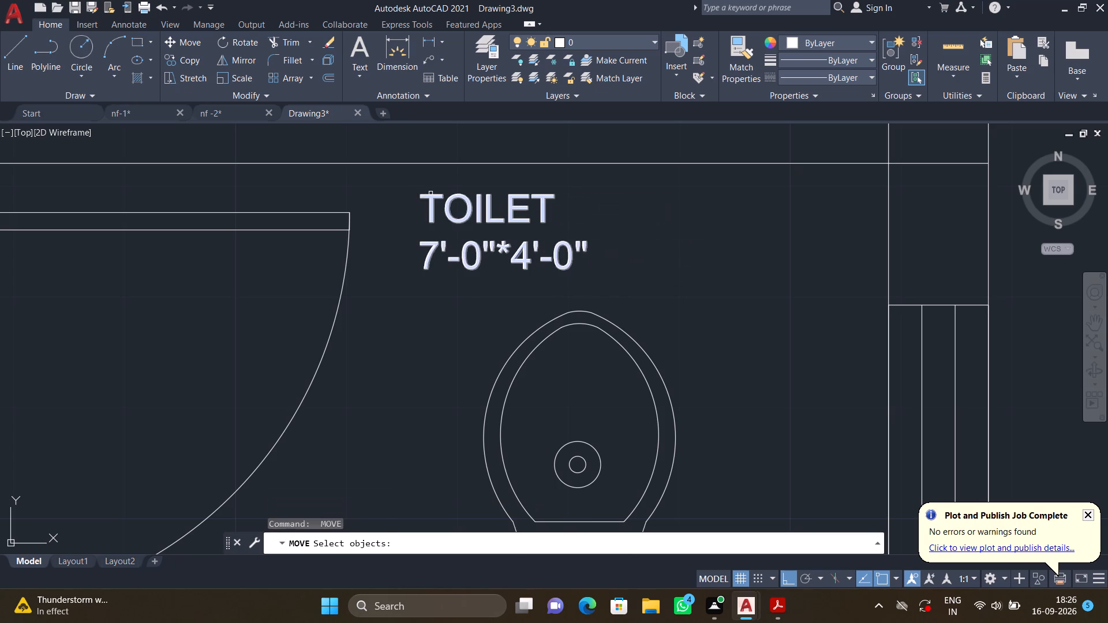
pyautogui.click(431, 193)
pyautogui.press('F8')
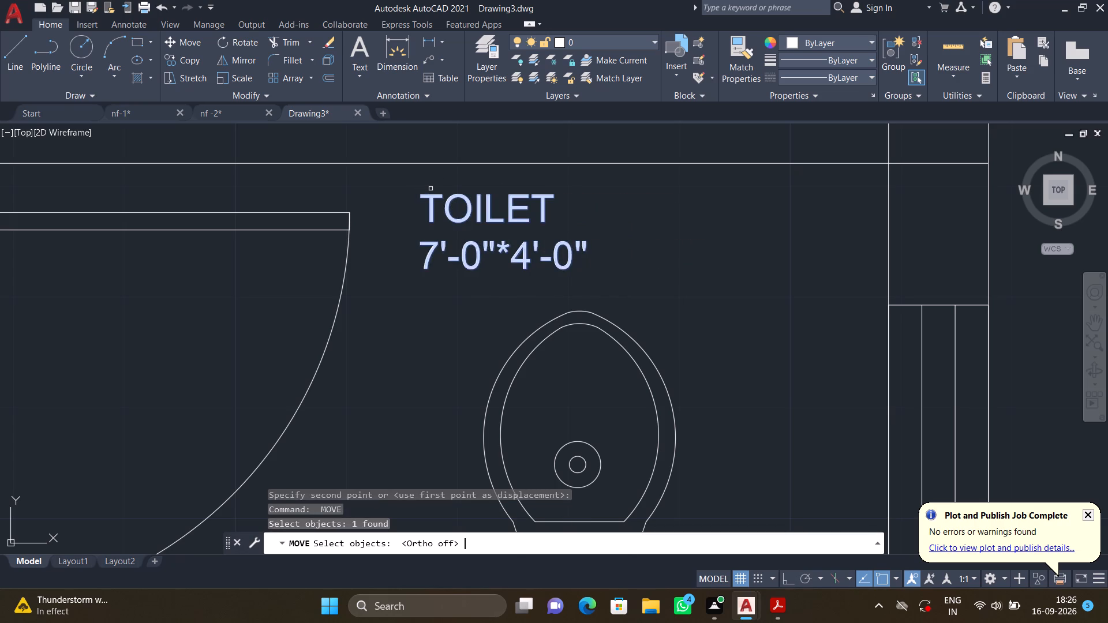
pyautogui.press('Return')
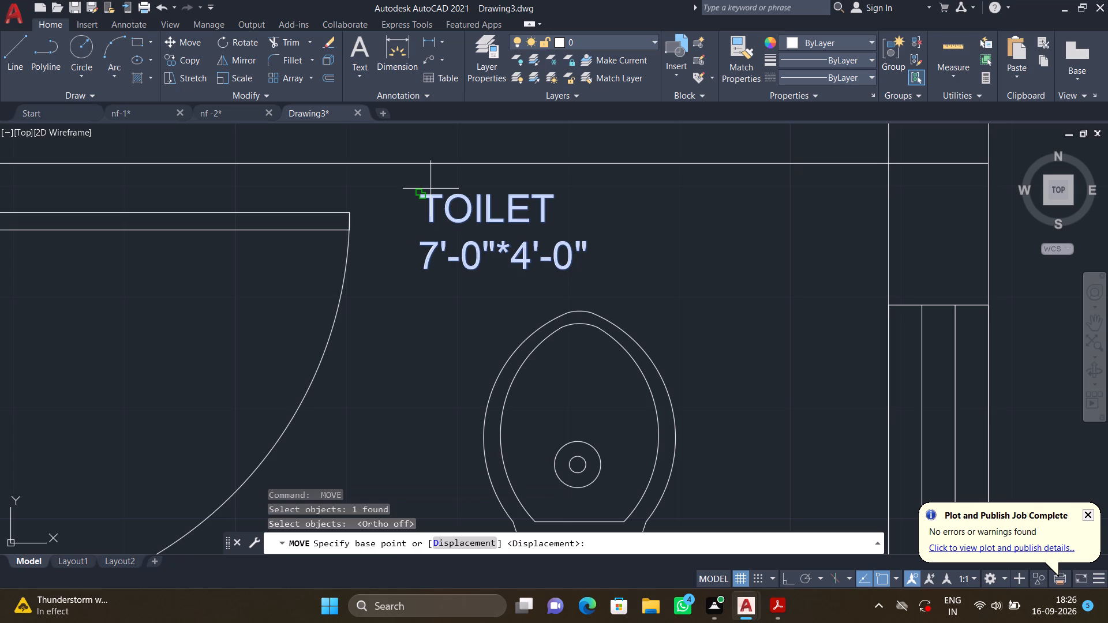
pyautogui.moveTo(417, 193); pyautogui.dragTo(426, 196)
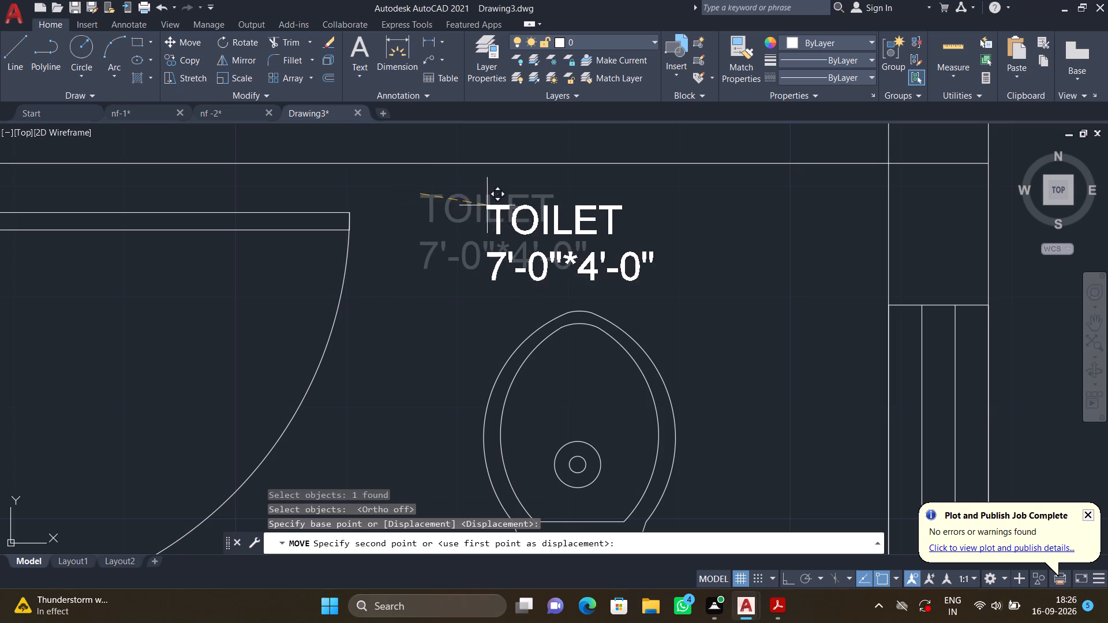
pyautogui.click(547, 207)
# Add multiline text reading KITCHEN with 7'-6"*13'-0" on a second line, in the kitchen floor area beside the sink counter.
pyautogui.scroll(-3, 479, 206)
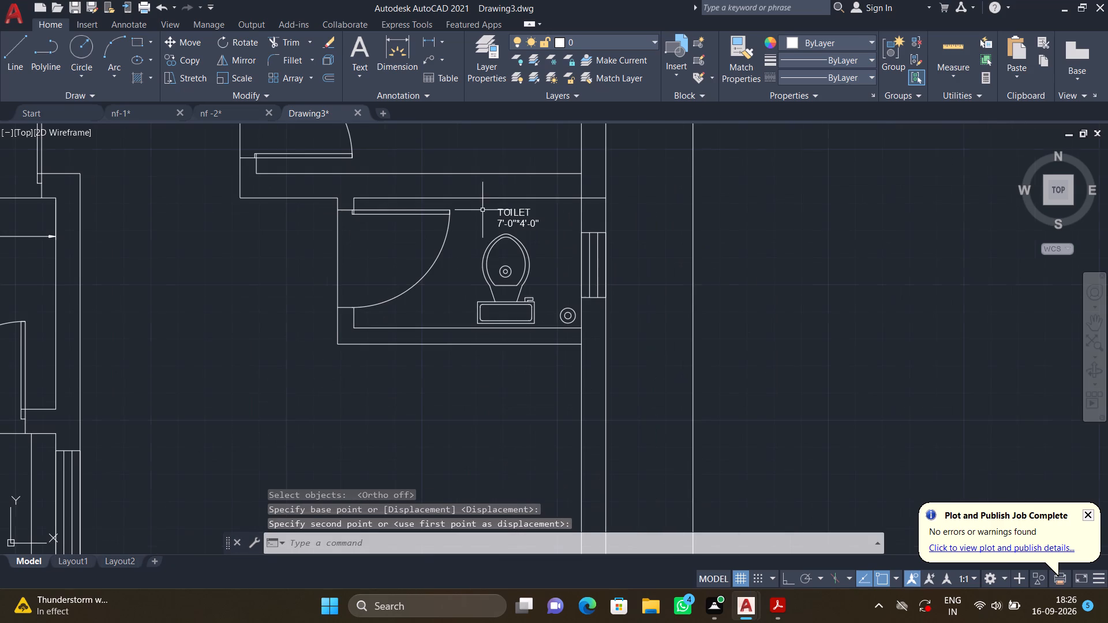
pyautogui.moveTo(476, 251); pyautogui.dragTo(477, 408, button='middle')
pyautogui.scroll(-1, 471, 348)
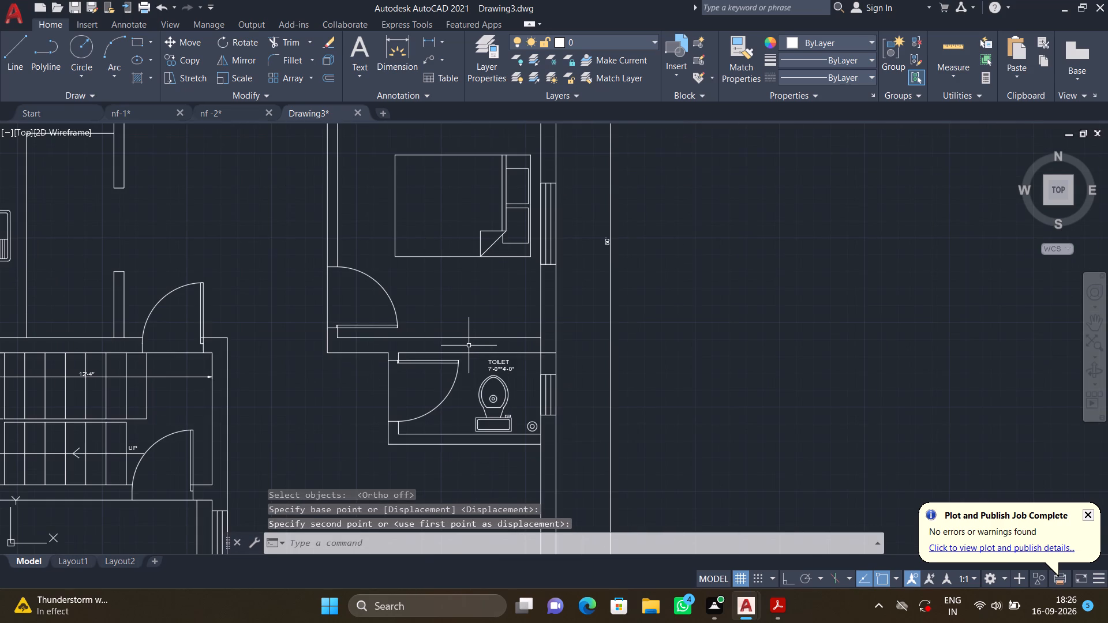
pyautogui.scroll(-2, 340, 365)
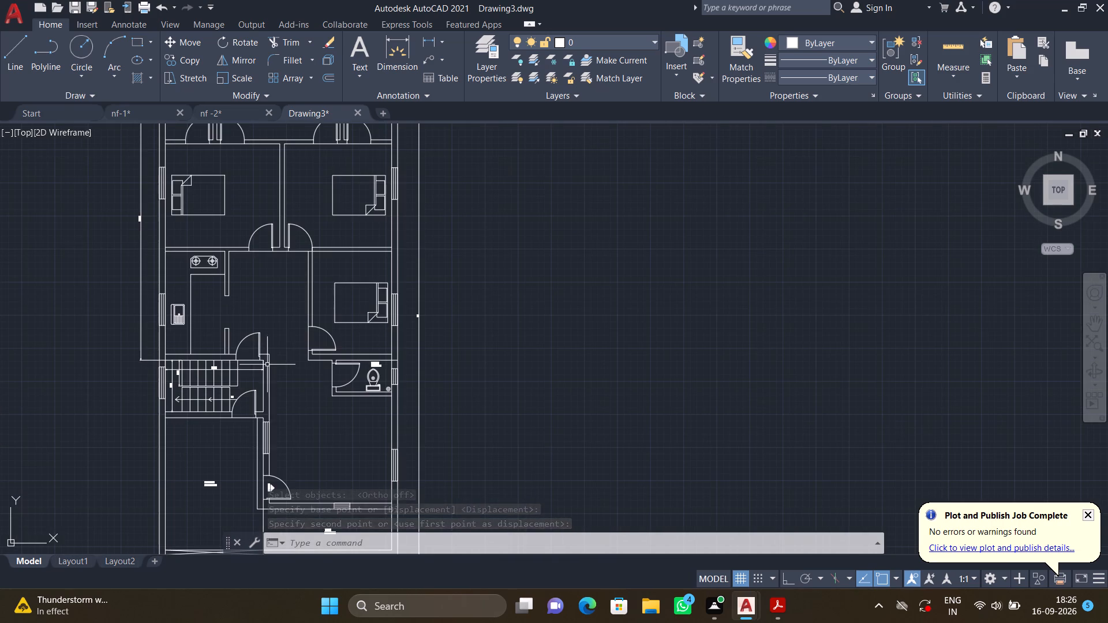
pyautogui.moveTo(229, 328); pyautogui.dragTo(325, 325, button='middle')
pyautogui.scroll(3, 278, 290)
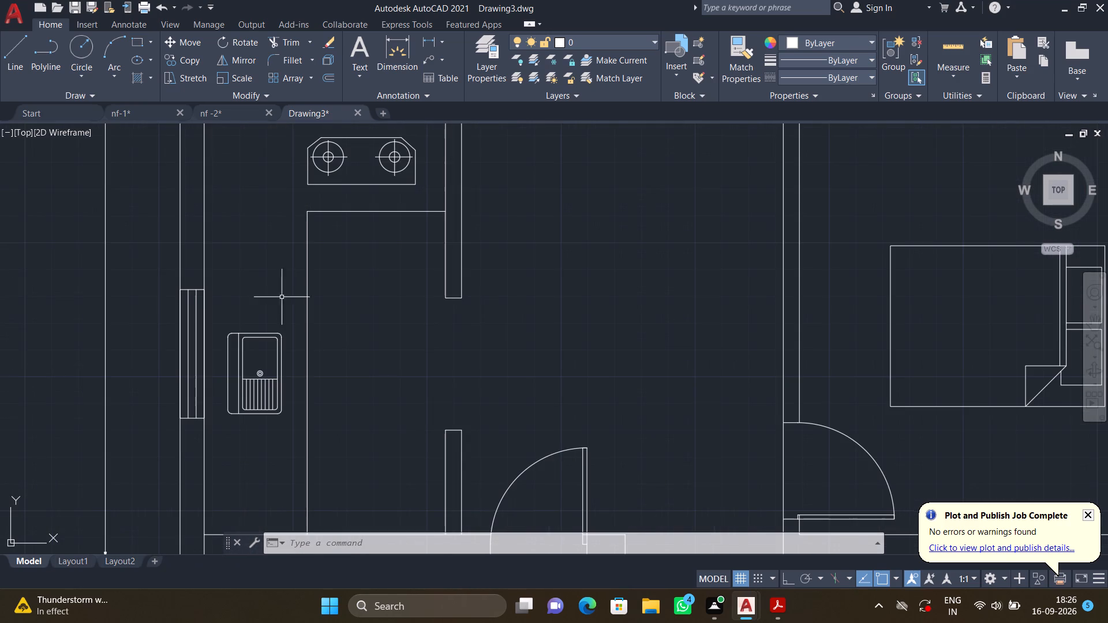
pyautogui.write('MT')
pyautogui.press('Return')
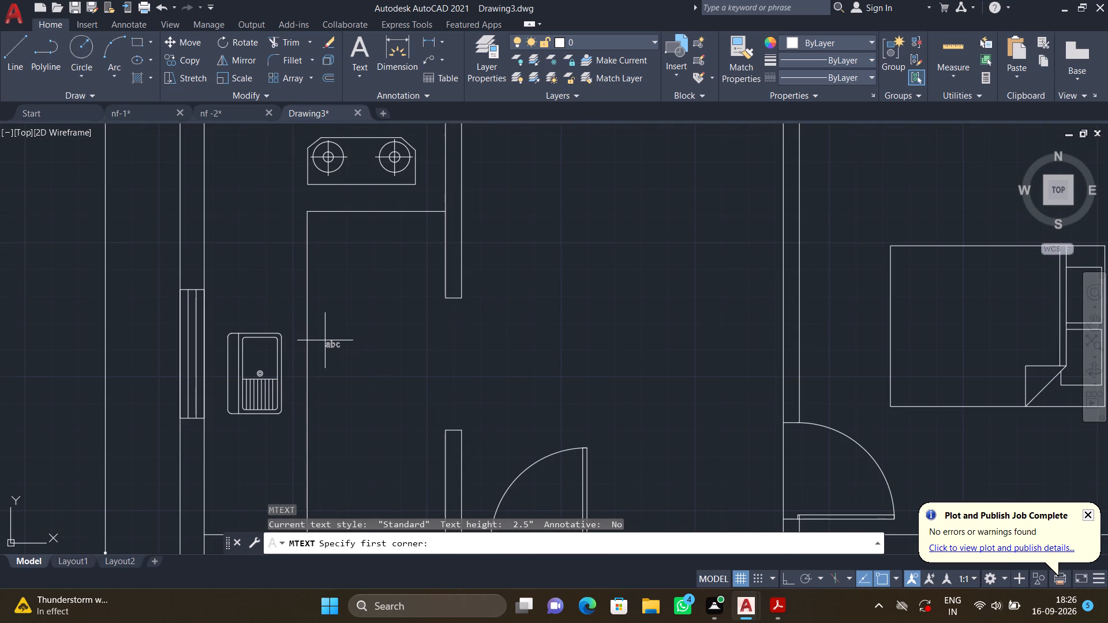
pyautogui.click(325, 340)
pyautogui.click(443, 419)
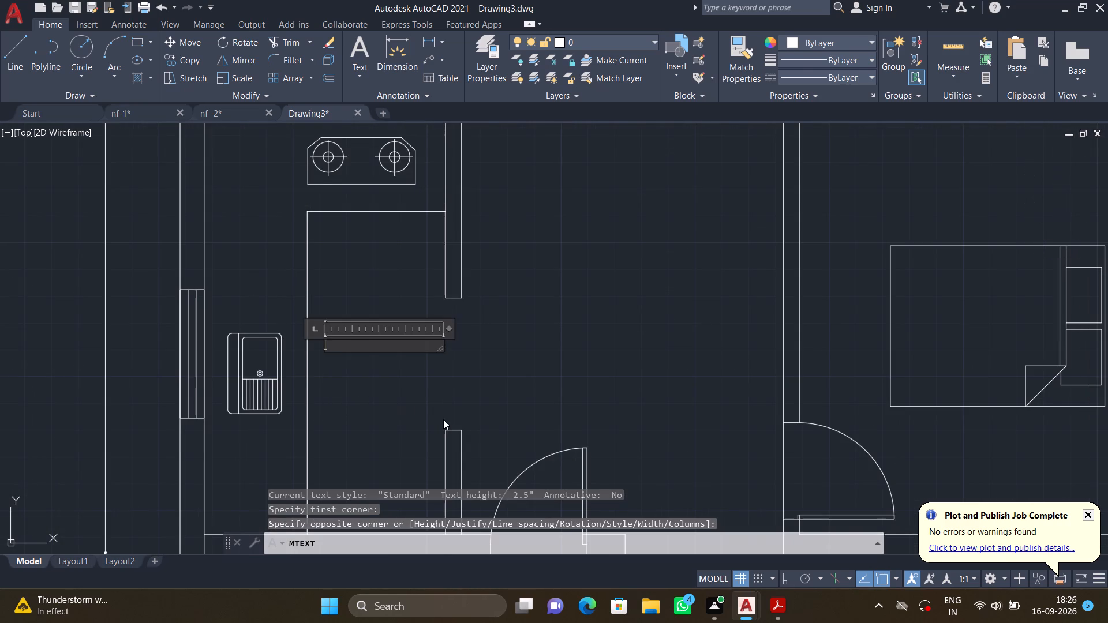
pyautogui.write('KITC')
pyautogui.write('HEN')
pyautogui.press('Return')
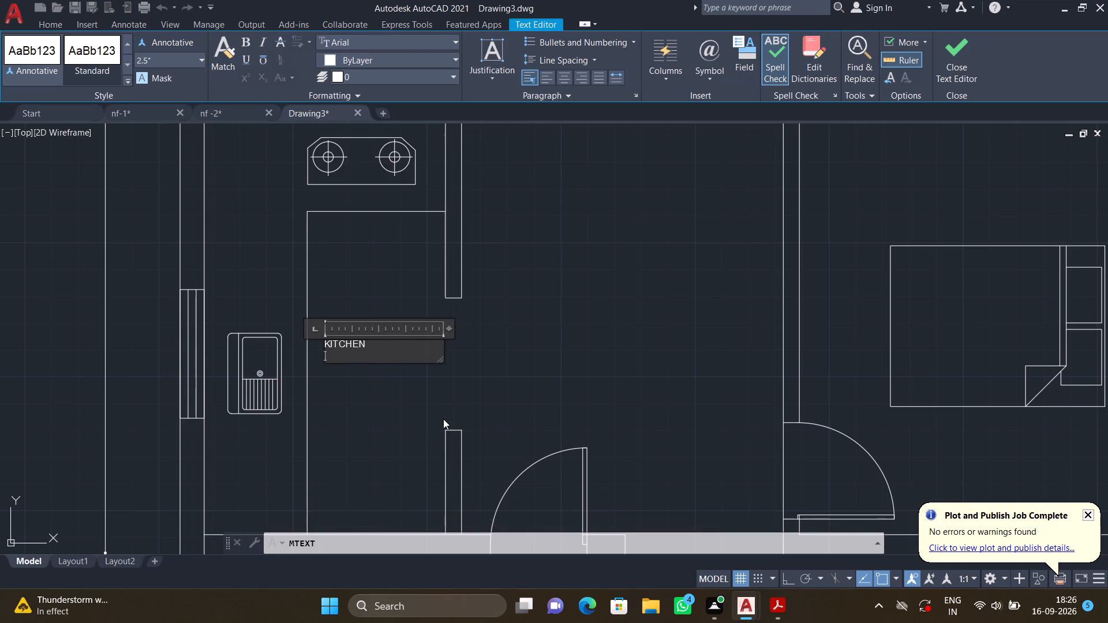
pyautogui.write("7'")
pyautogui.write('-6"')
pyautogui.press('*')
pyautogui.write("13'")
pyautogui.write('-0"')
pyautogui.press('Return')
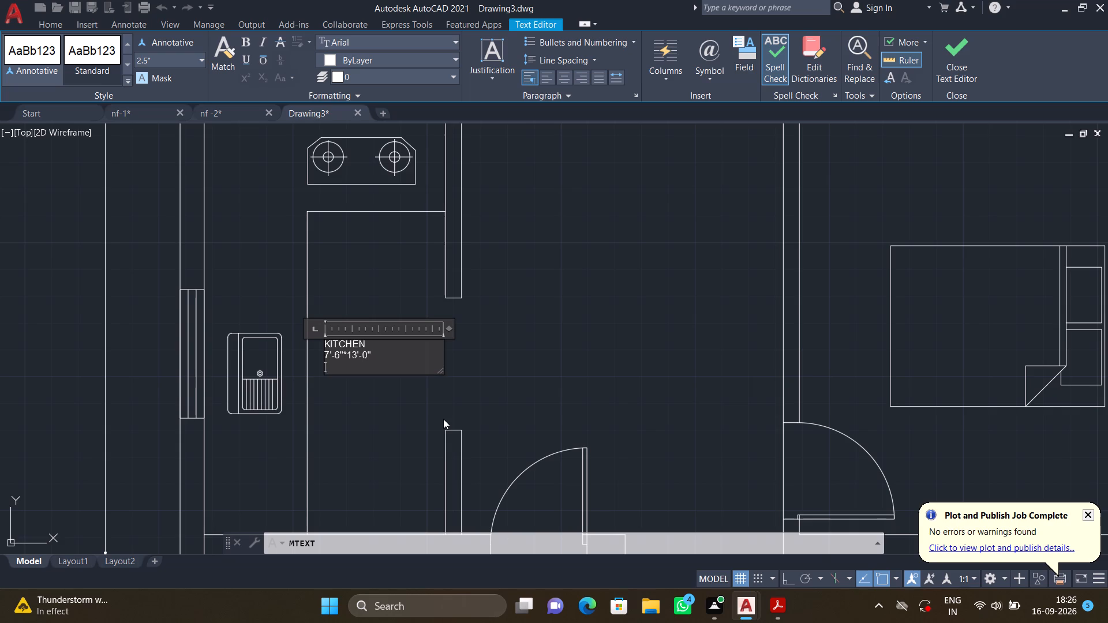
pyautogui.press('Escape')
pyautogui.click(577, 300)
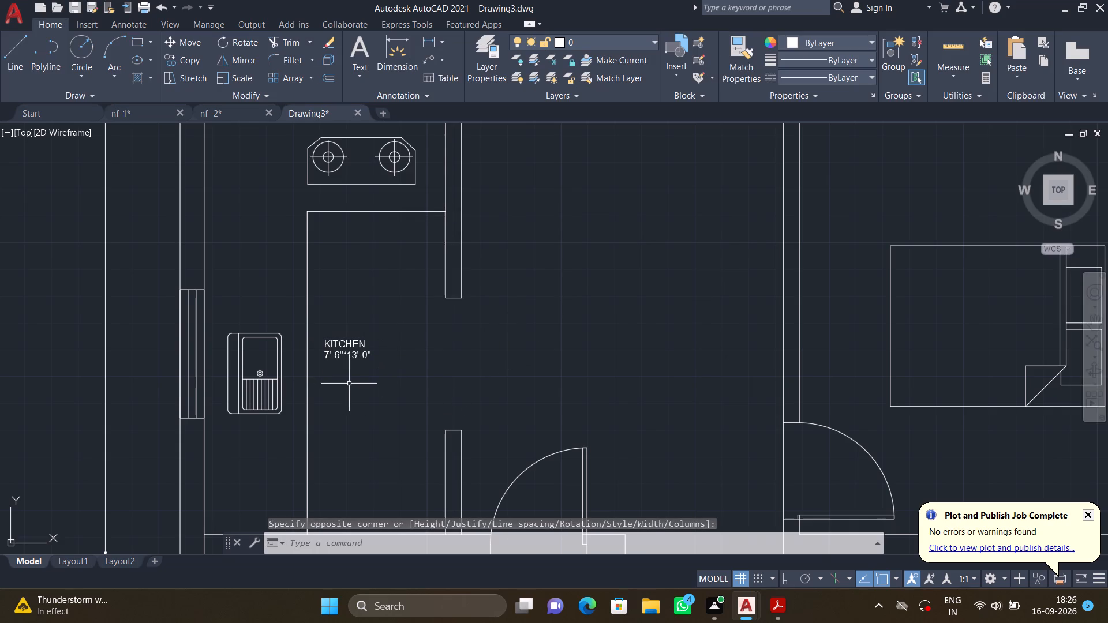
# Move the KITCHEN label slightly down and away from the counter, toward the middle of the kitchen's open floor.
pyautogui.press('m')
pyautogui.press('Return')
pyautogui.click(346, 345)
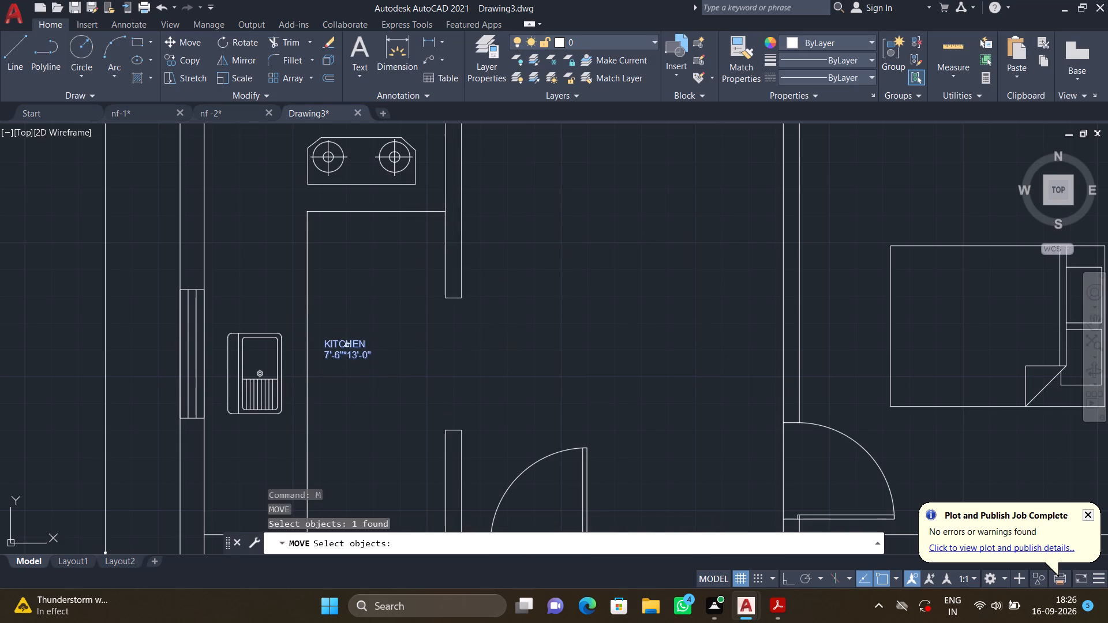
pyautogui.press('Return')
pyautogui.click(331, 338)
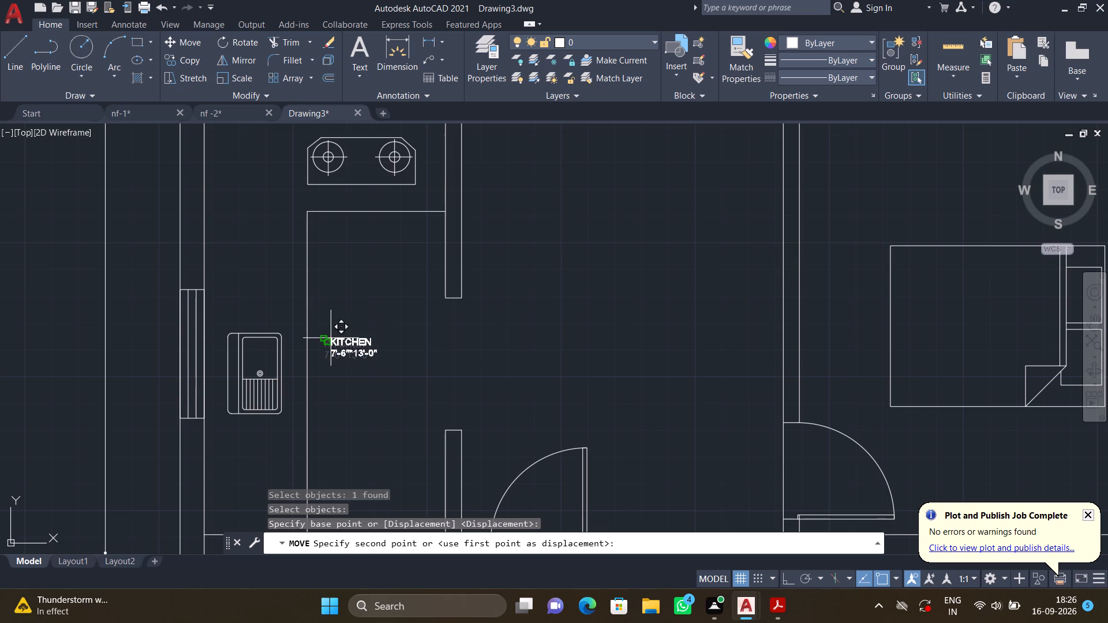
pyautogui.click(360, 370)
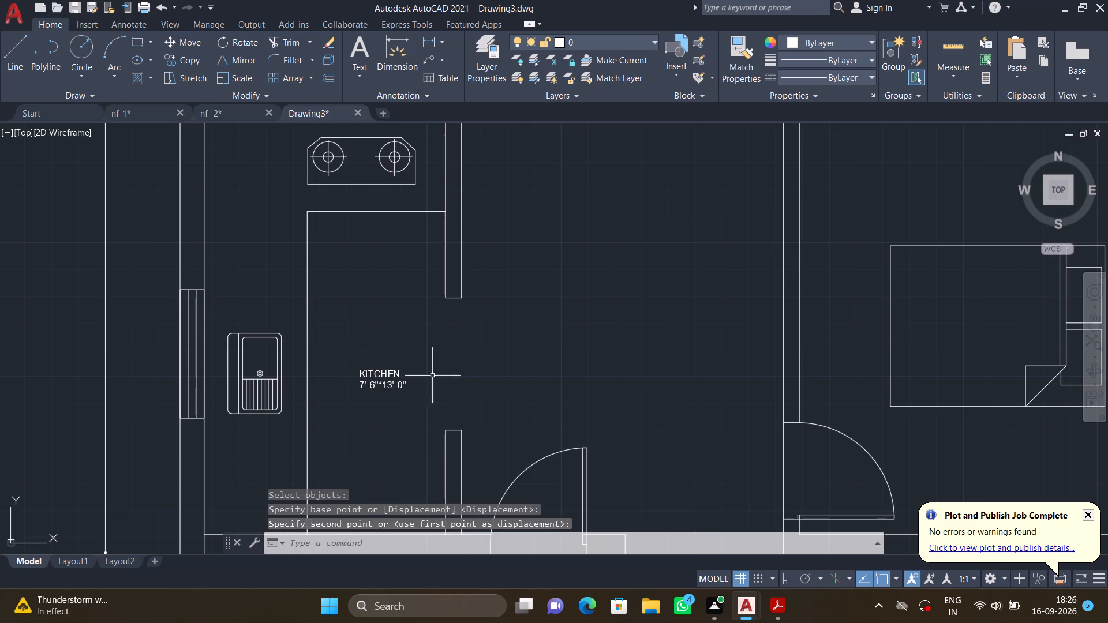
# Add multiline text reading DINING with 10'-0"*13'-0" on a second line, in the open area between the kitchen and the lower bedroom.
pyautogui.scroll(-2, 453, 382)
pyautogui.moveTo(478, 391); pyautogui.dragTo(312, 354, button='middle')
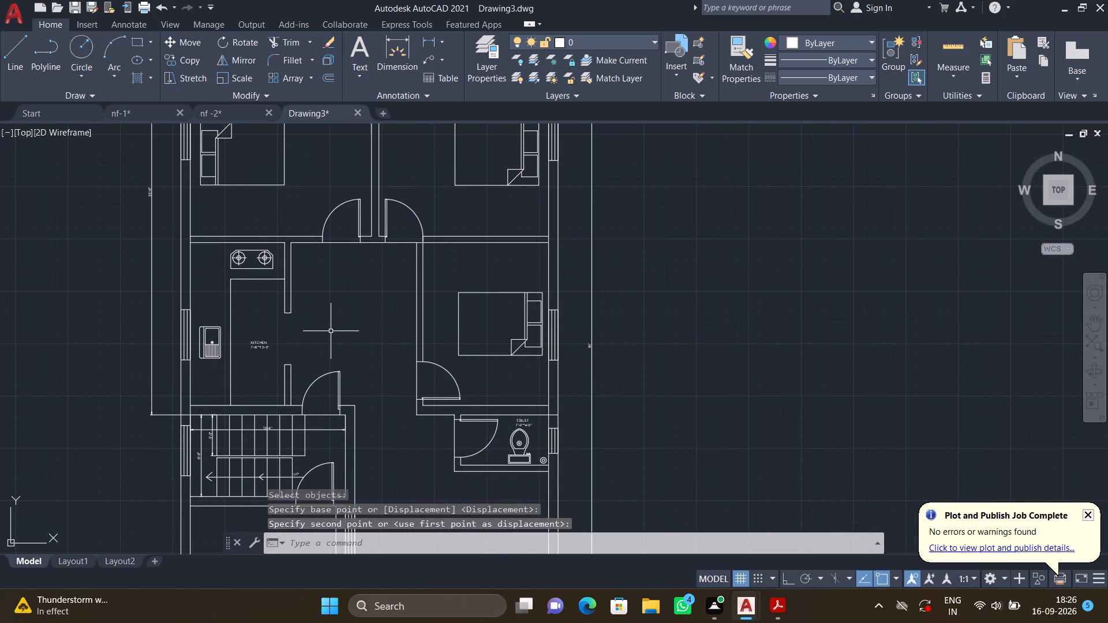
pyautogui.press('m')
pyautogui.press('t')
pyautogui.press('Return')
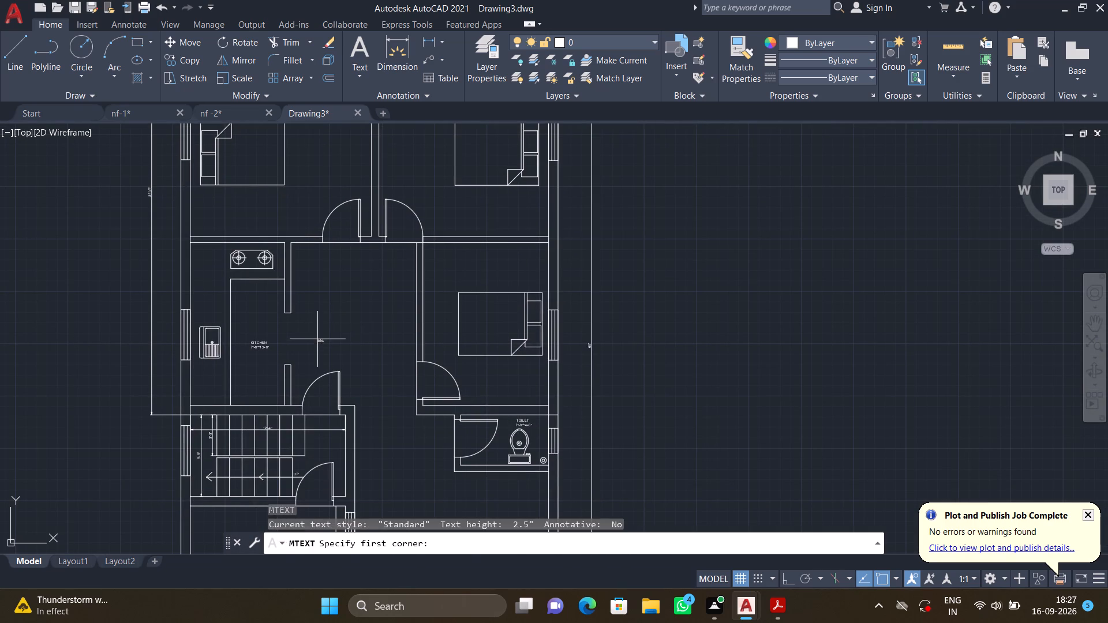
pyautogui.click(317, 339)
pyautogui.click(394, 299)
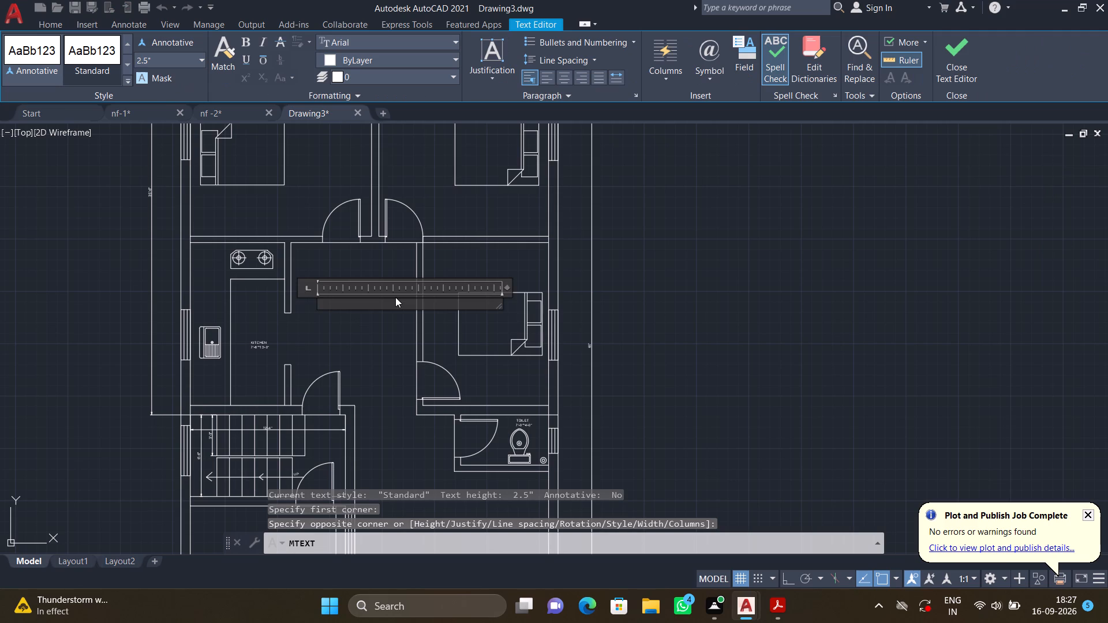
pyautogui.write('DINING')
pyautogui.press('Return')
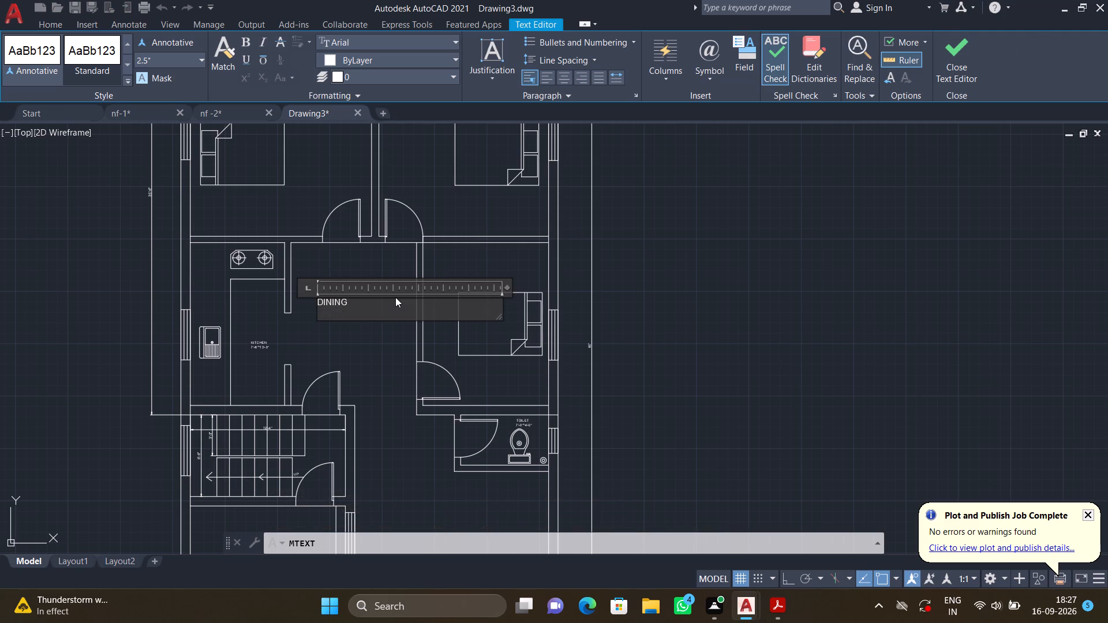
pyautogui.write("10'")
pyautogui.write('-0"')
pyautogui.press('*')
pyautogui.write("13'")
pyautogui.press('-')
pyautogui.write('0"')
pyautogui.press('Return')
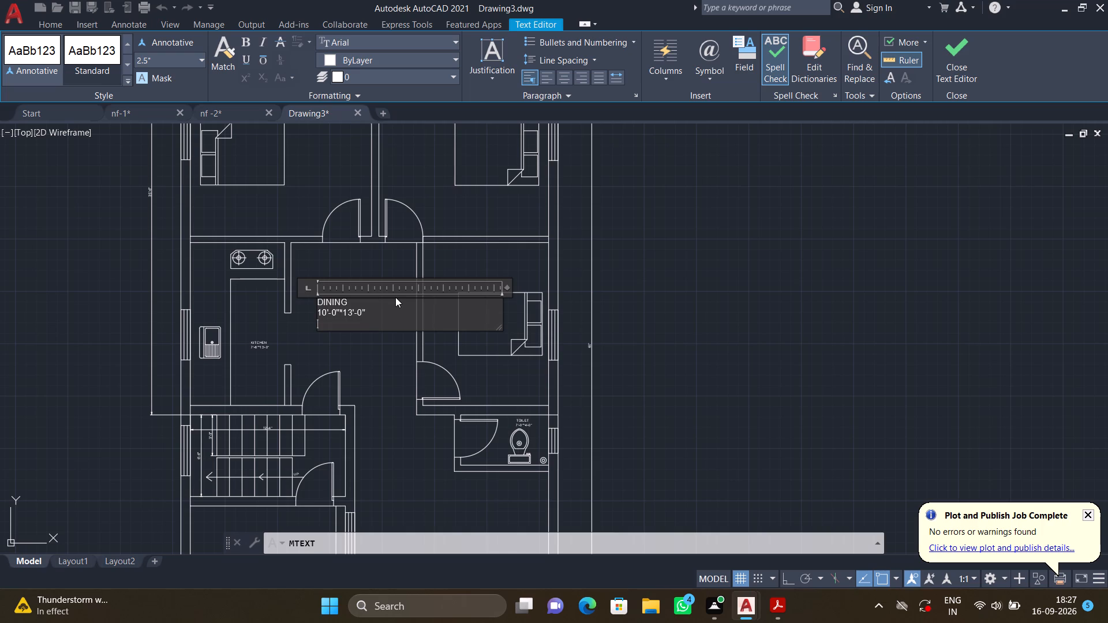
pyautogui.press('Escape')
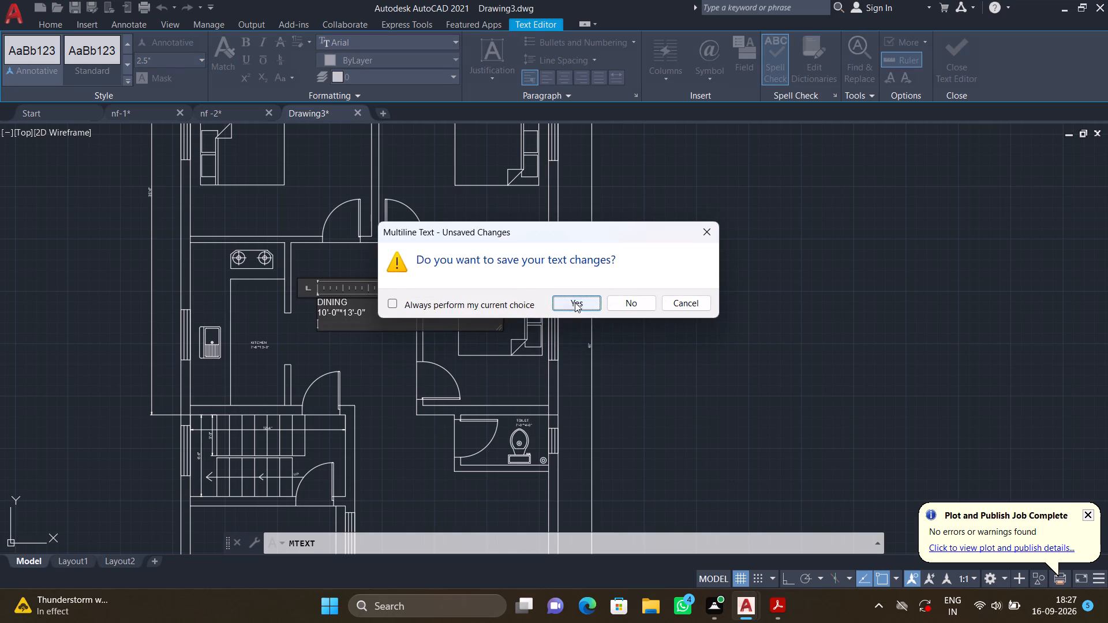
pyautogui.click(575, 302)
# Move the DINING label slightly down and away from the kitchen wall, to the middle of the dining area.
pyautogui.scroll(3, 311, 281)
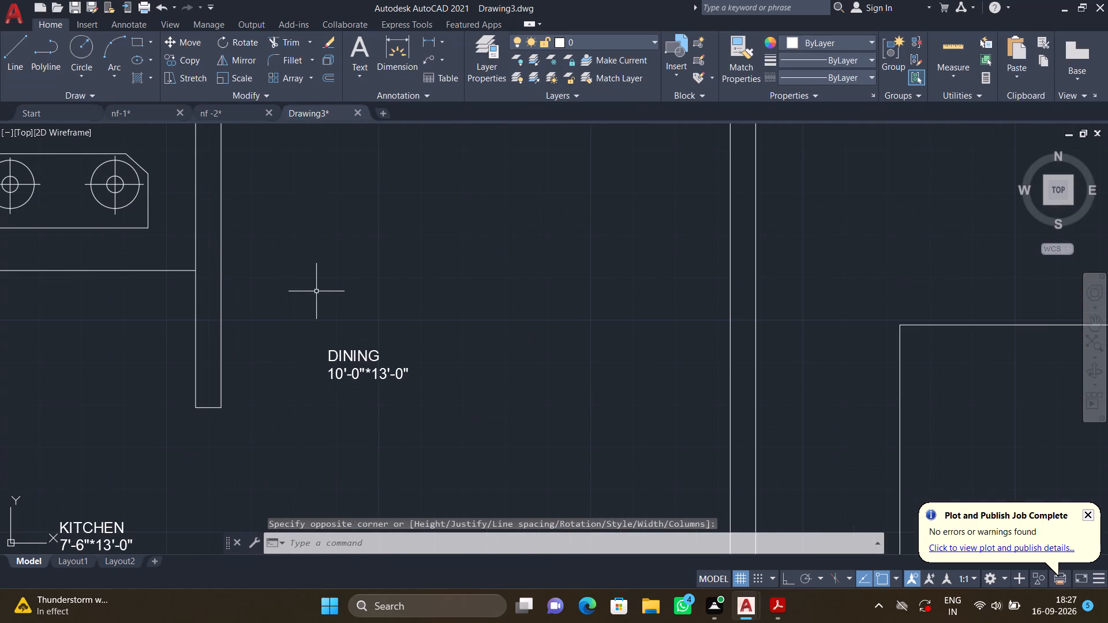
pyautogui.press('m')
pyautogui.press('Return')
pyautogui.click(343, 355)
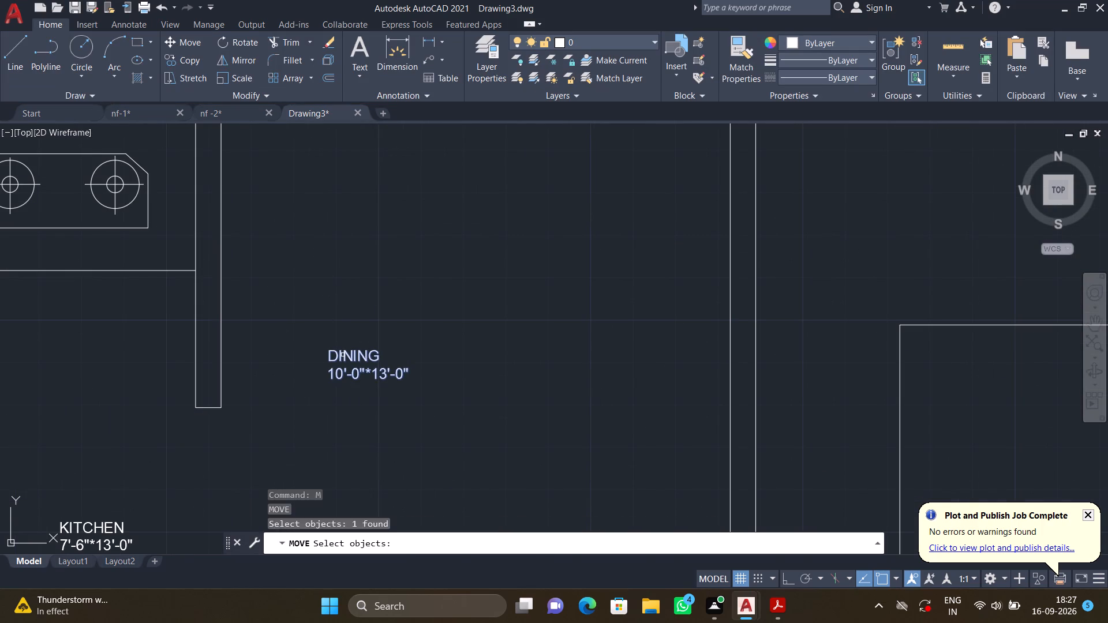
pyautogui.press('Return')
pyautogui.moveTo(325, 348); pyautogui.dragTo(331, 352)
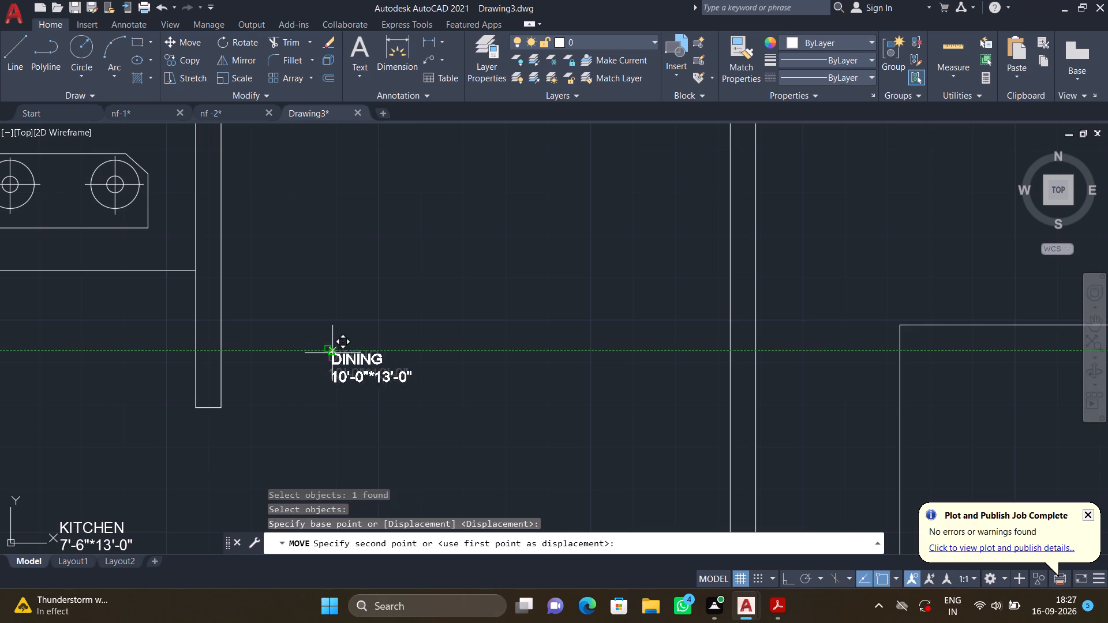
pyautogui.scroll(-3, 373, 370)
pyautogui.moveTo(379, 388); pyautogui.dragTo(388, 321, button='middle')
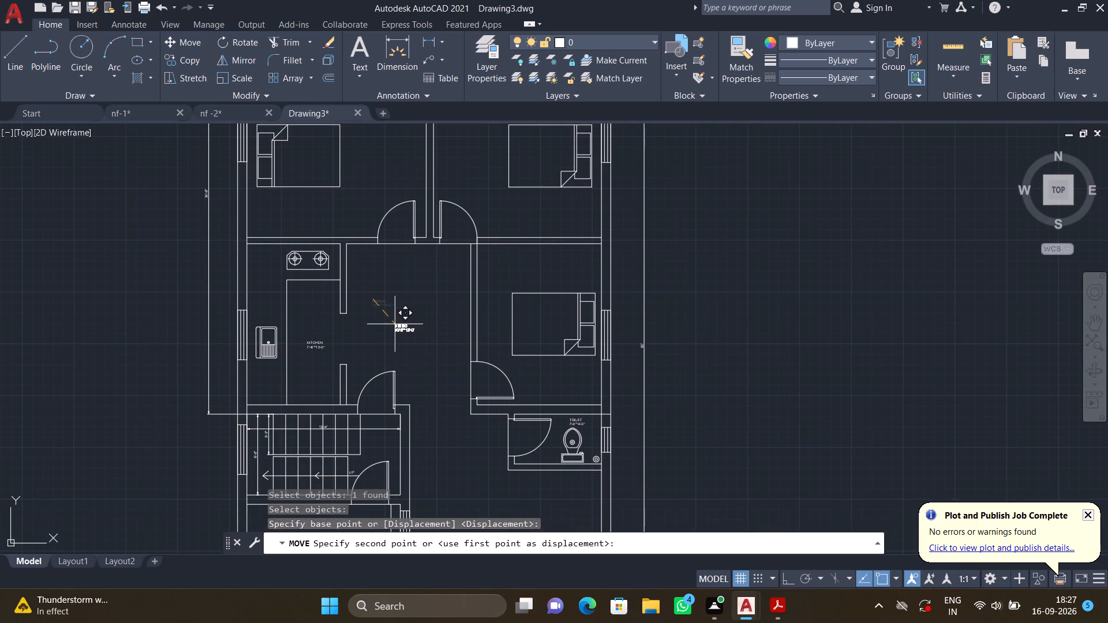
pyautogui.click(403, 329)
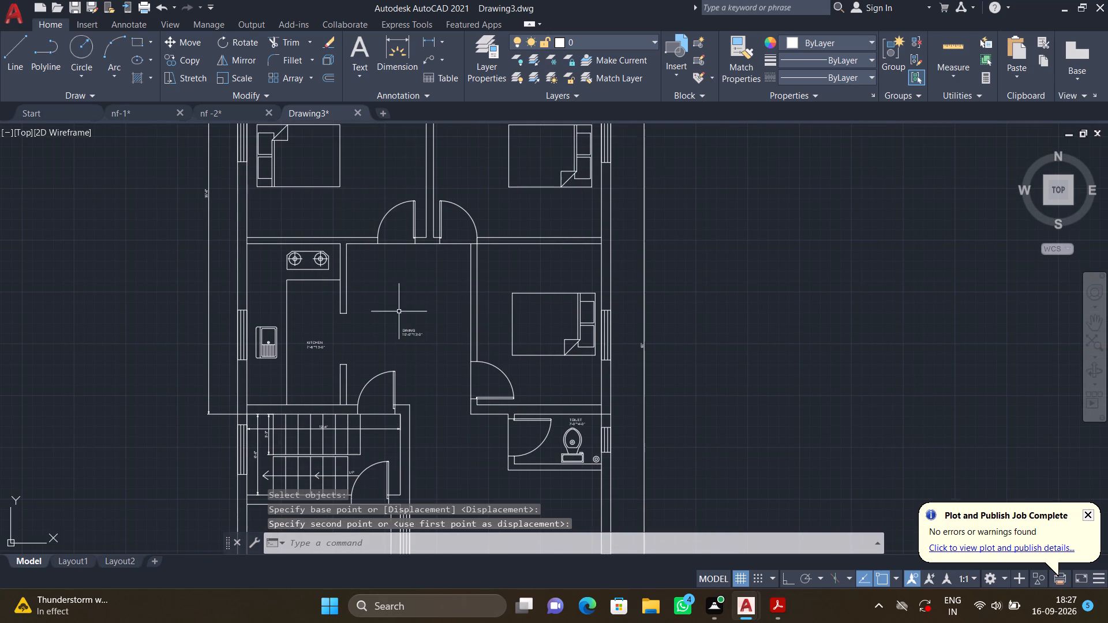
# Add multiline text reading BEDROOM-3 with 10'-0"*13'-0" on a second line, above the bed in the bedroom beside the dining area.
pyautogui.moveTo(447, 338); pyautogui.dragTo(446, 338, button='middle')
pyautogui.moveTo(446, 338); pyautogui.dragTo(336, 333, button='middle')
pyautogui.press('m')
pyautogui.press('t')
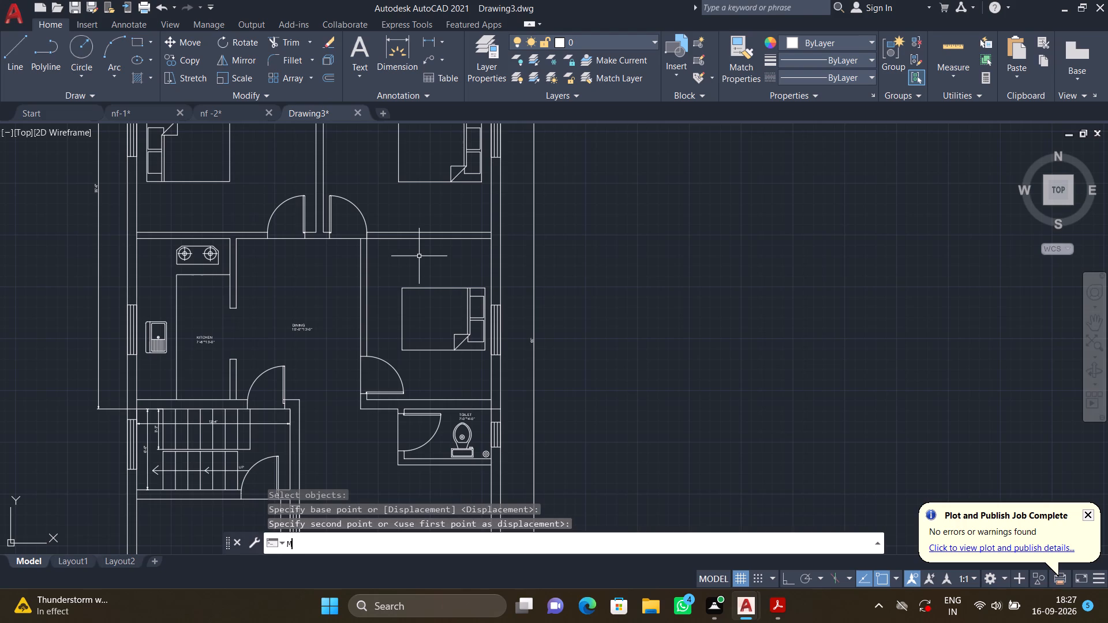
pyautogui.press('Return')
pyautogui.scroll(2, 403, 263)
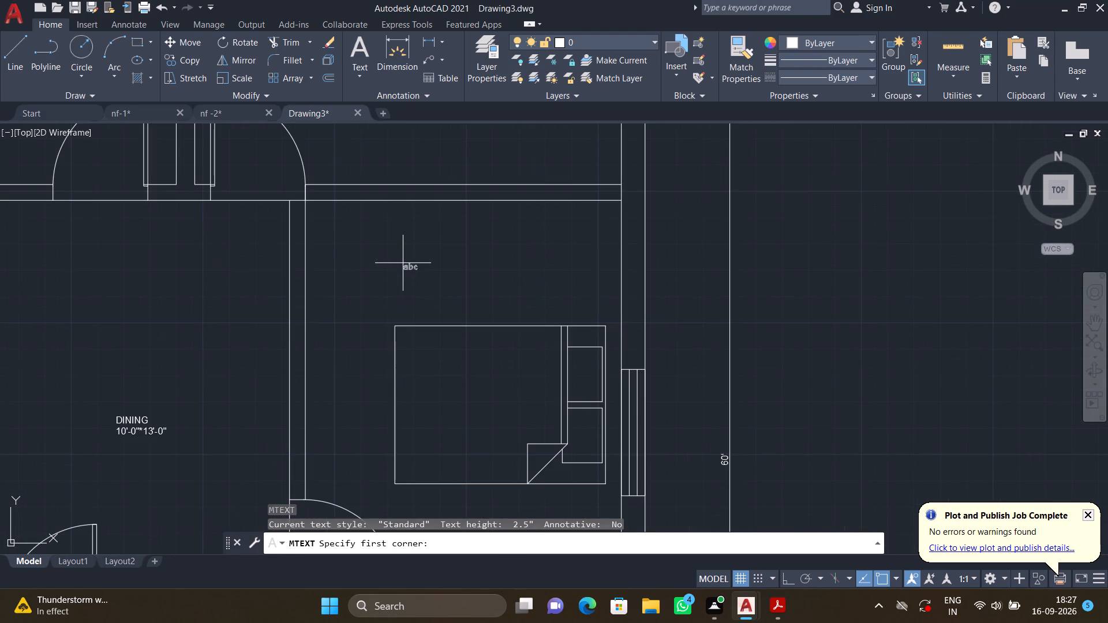
pyautogui.click(385, 285)
pyautogui.click(551, 227)
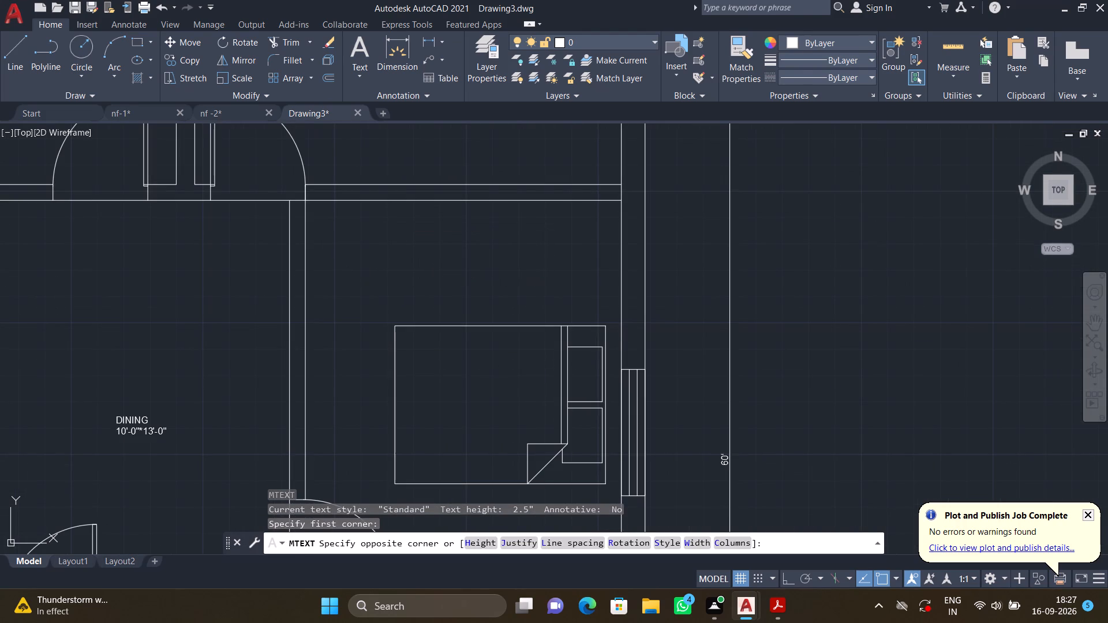
pyautogui.write('BEDROOM')
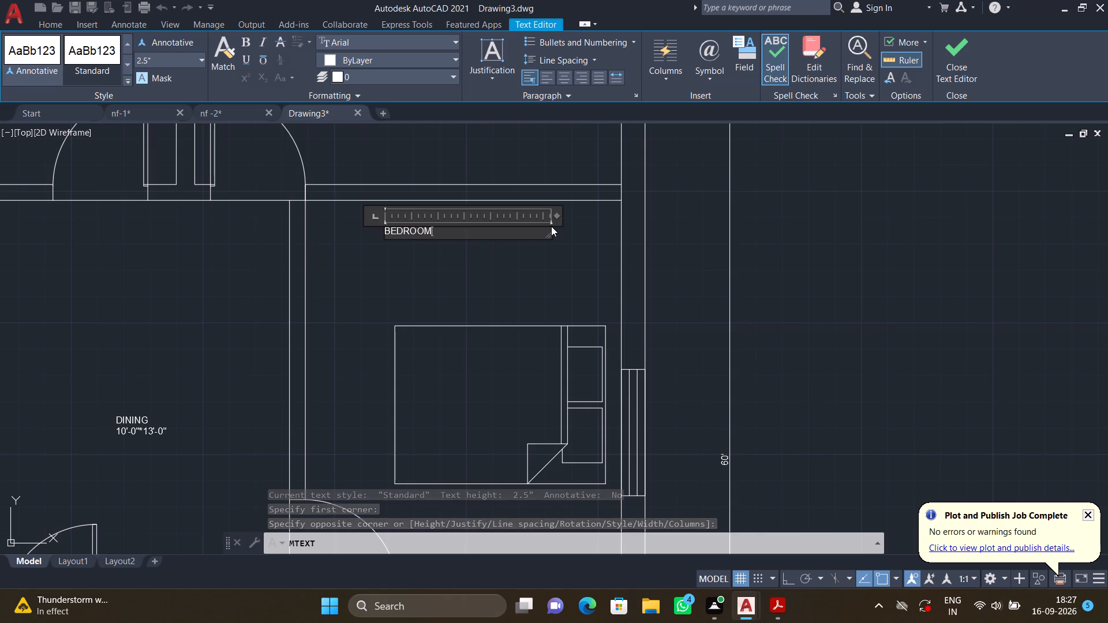
pyautogui.write('-3')
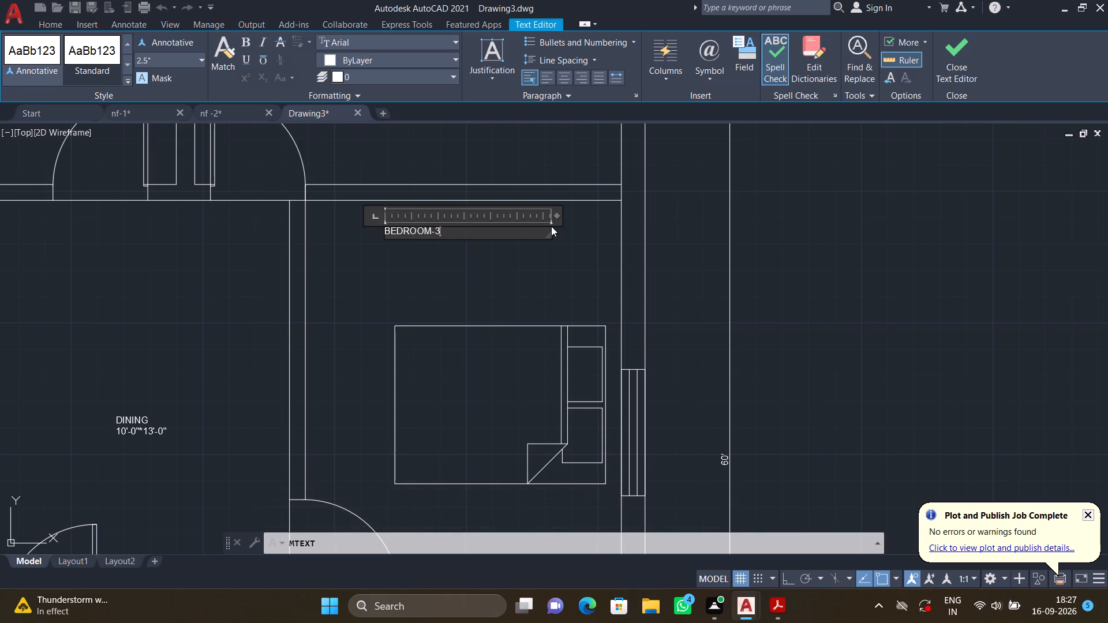
pyautogui.press('Return')
pyautogui.write("10'")
pyautogui.write('-0"')
pyautogui.press('*')
pyautogui.write('13')
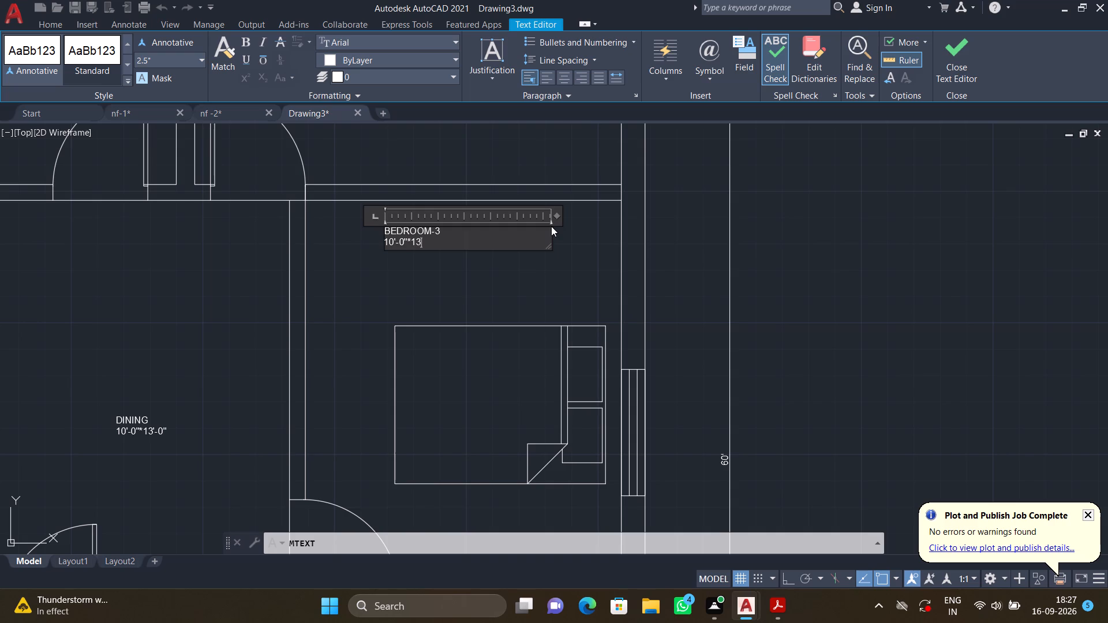
pyautogui.press('Return')
pyautogui.press('BackSpace')
pyautogui.press("'")
pyautogui.write('-0"')
pyautogui.press('Return')
pyautogui.press('Escape')
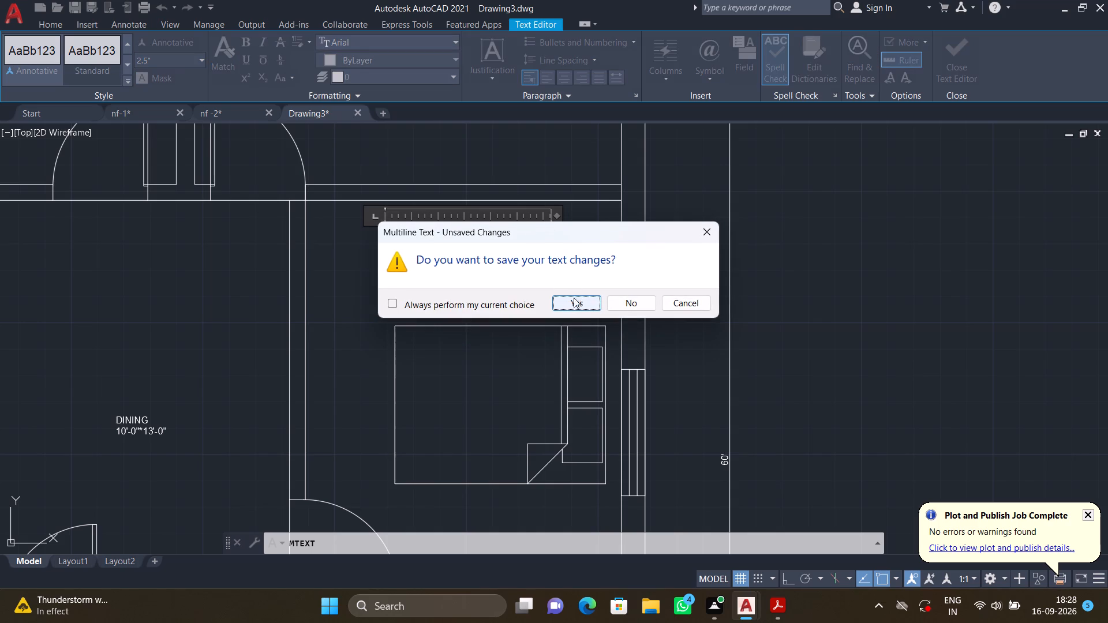
pyautogui.click(574, 293)
pyautogui.click(574, 299)
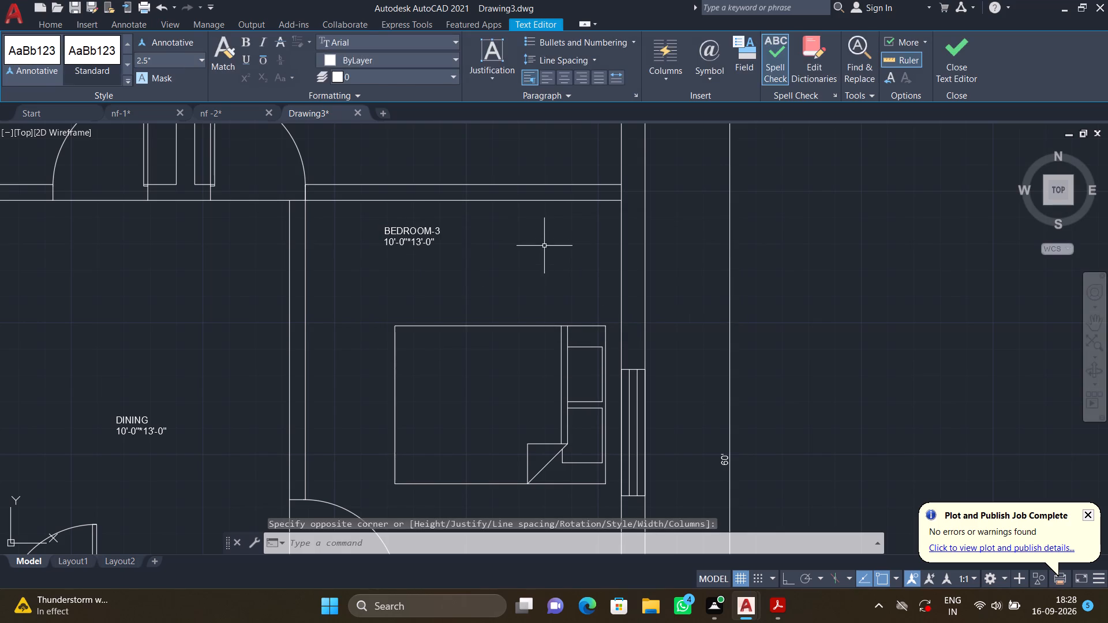
# Move the BEDROOM-3 label down and inward so that it sits centrally above the bed.
pyautogui.press('m')
pyautogui.press('Return')
pyautogui.click(436, 232)
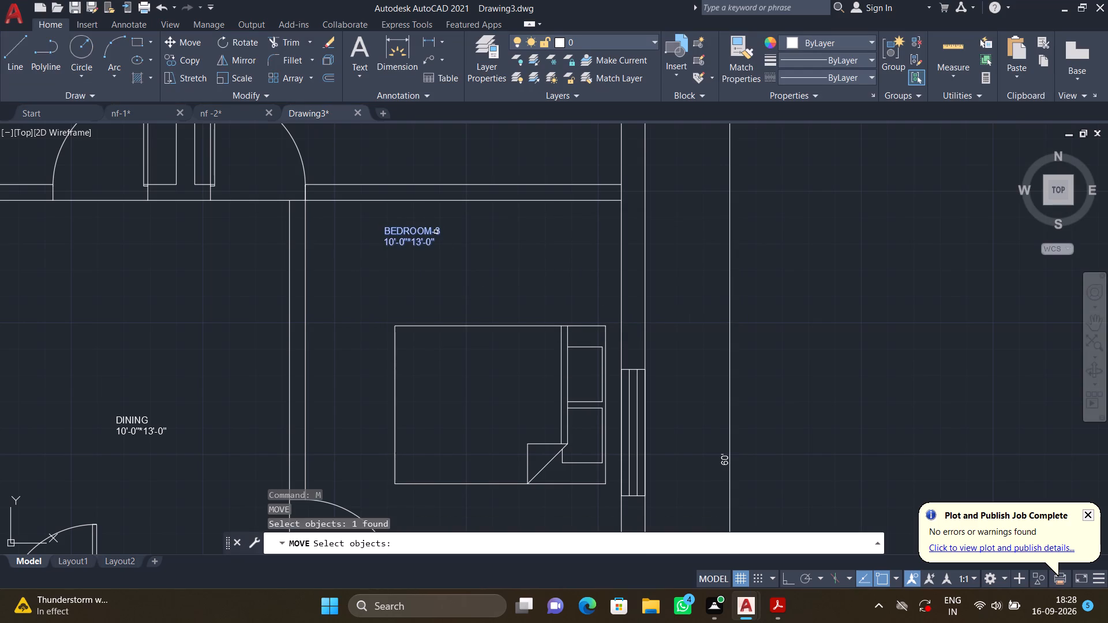
pyautogui.press('Return')
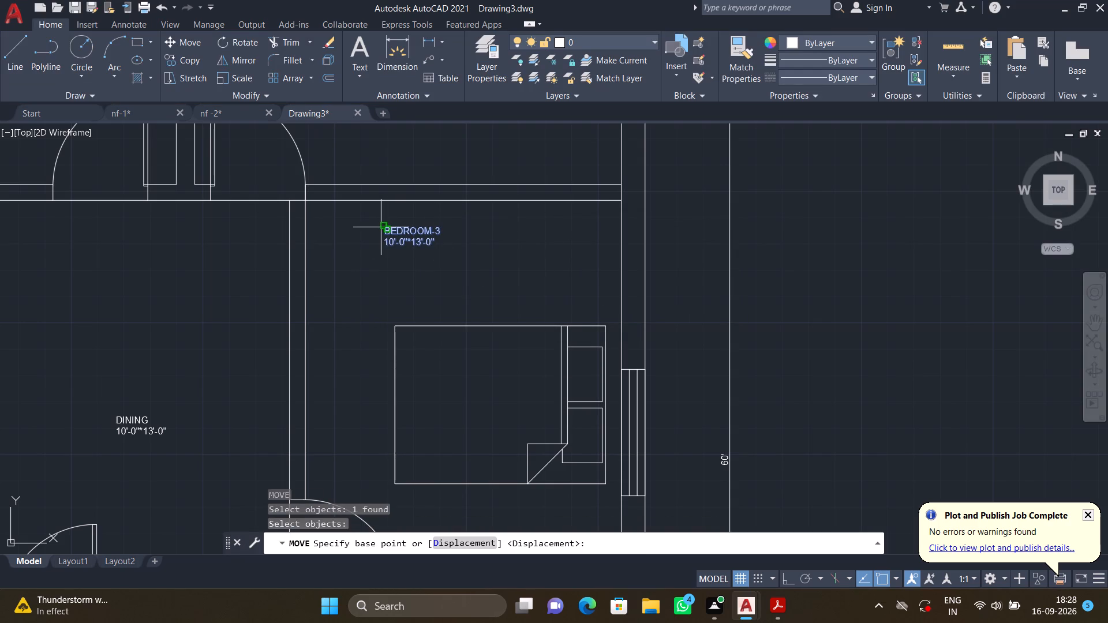
pyautogui.moveTo(382, 227); pyautogui.dragTo(388, 227)
pyautogui.click(443, 264)
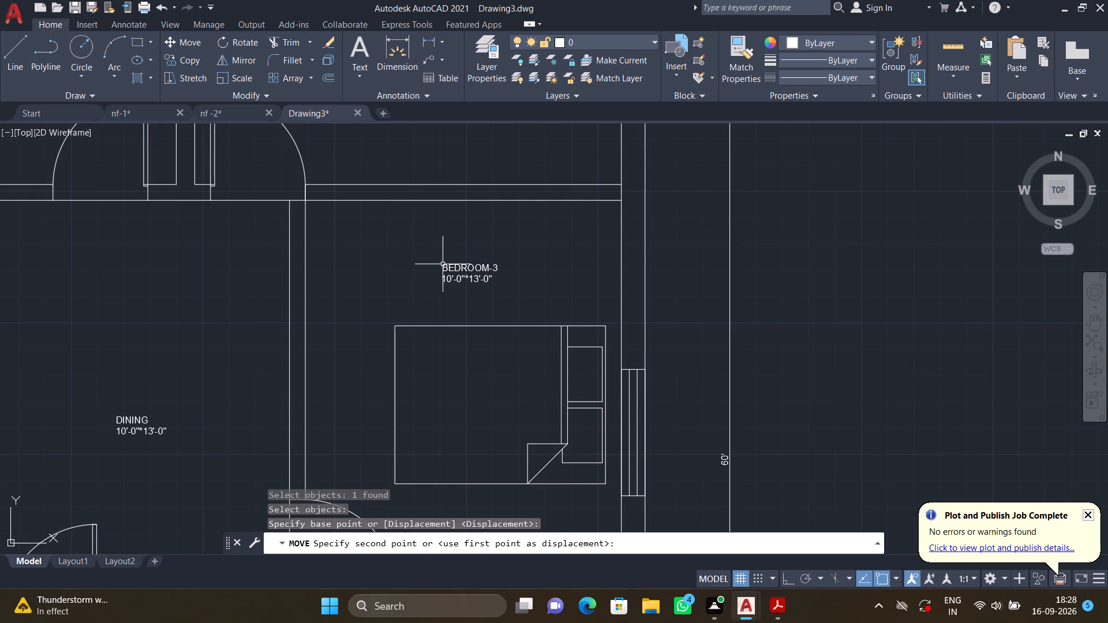
# Add multiline text reading BEDROOM-1 with 14'-5"*13'-0" on a second line, above the bed in the bedroom above the kitchen.
pyautogui.scroll(-1, 400, 263)
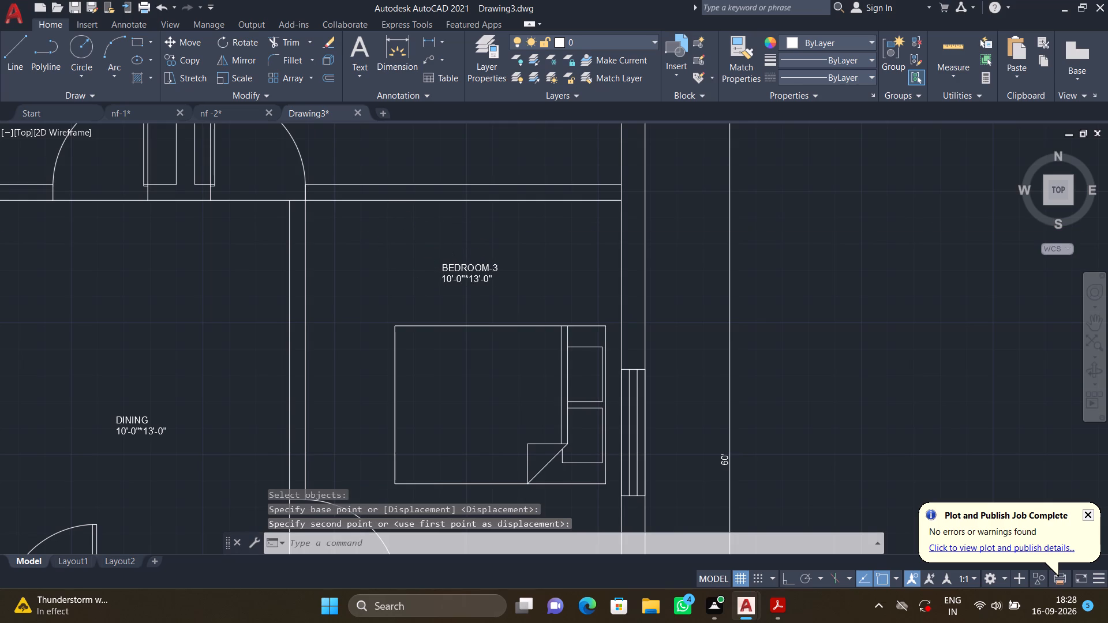
pyautogui.moveTo(399, 264); pyautogui.dragTo(413, 314, button='middle')
pyautogui.scroll(-2, 285, 283)
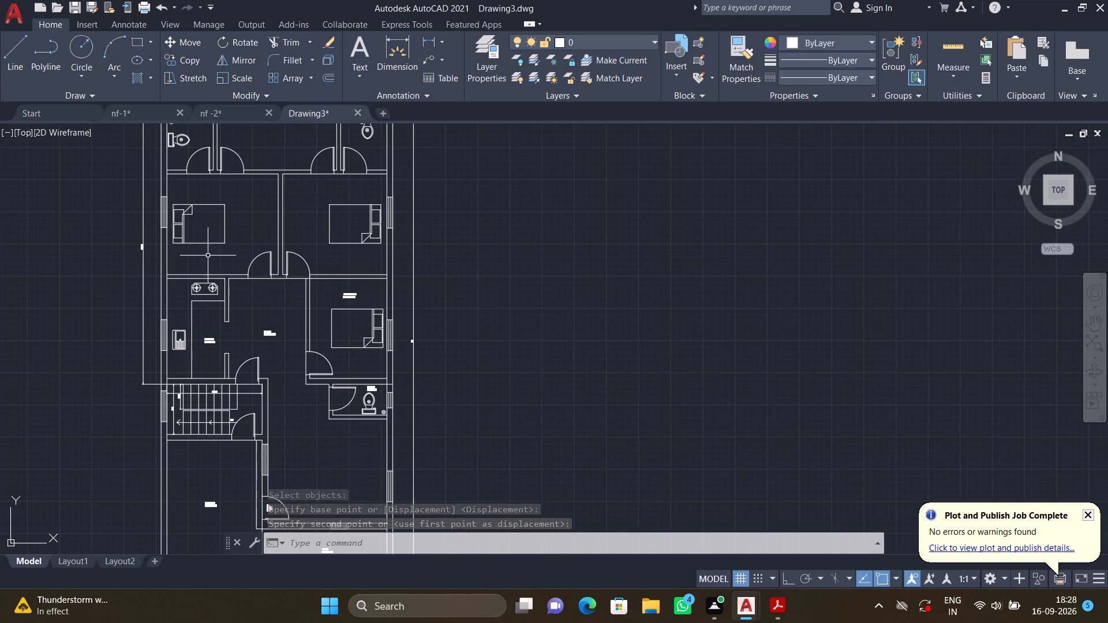
pyautogui.moveTo(220, 246); pyautogui.dragTo(265, 304, button='middle')
pyautogui.scroll(3, 264, 247)
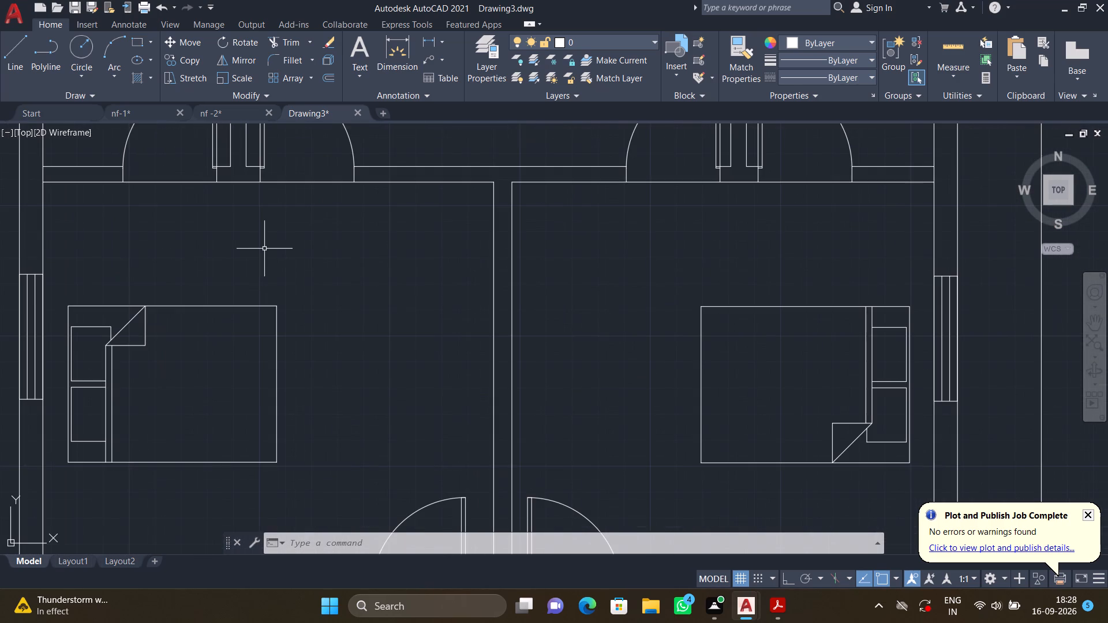
pyautogui.write('MT')
pyautogui.press('Return')
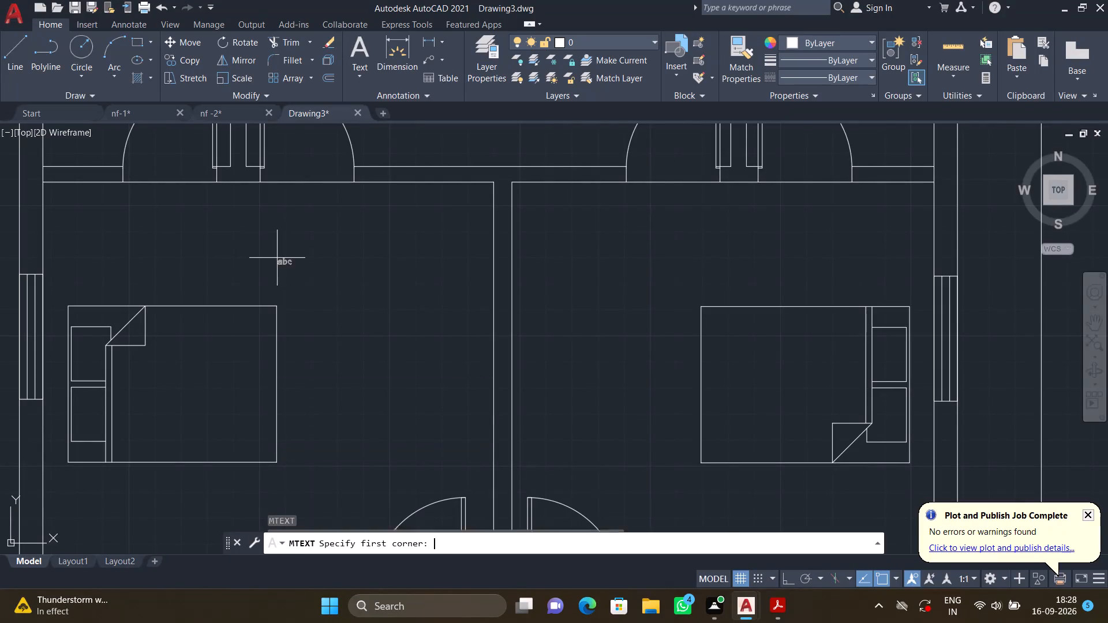
pyautogui.click(248, 221)
pyautogui.click(440, 291)
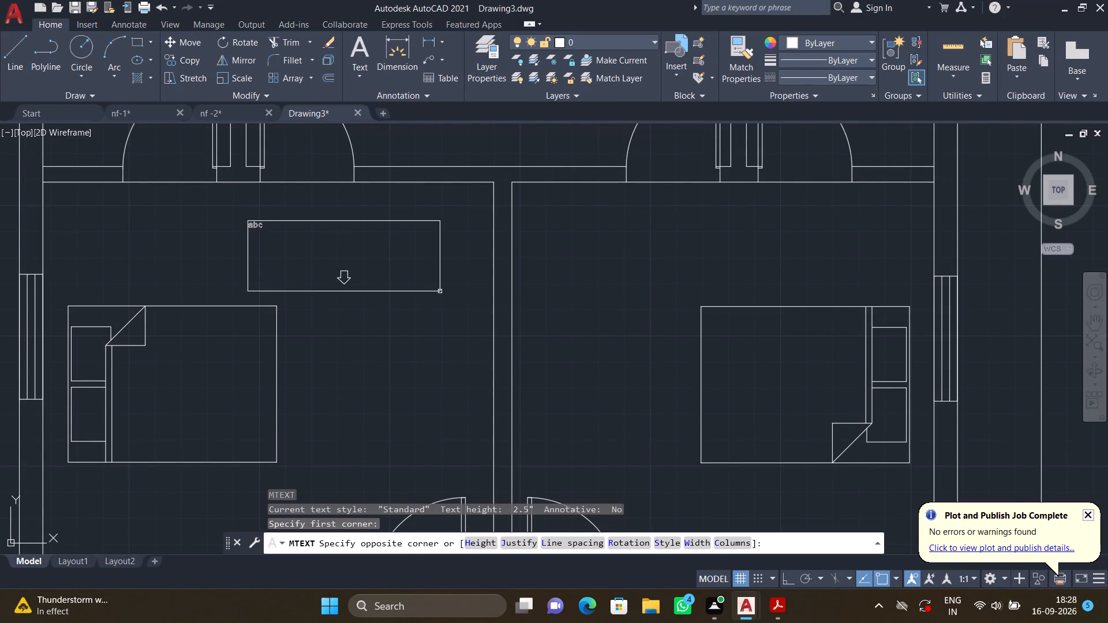
pyautogui.write('BEDROOM')
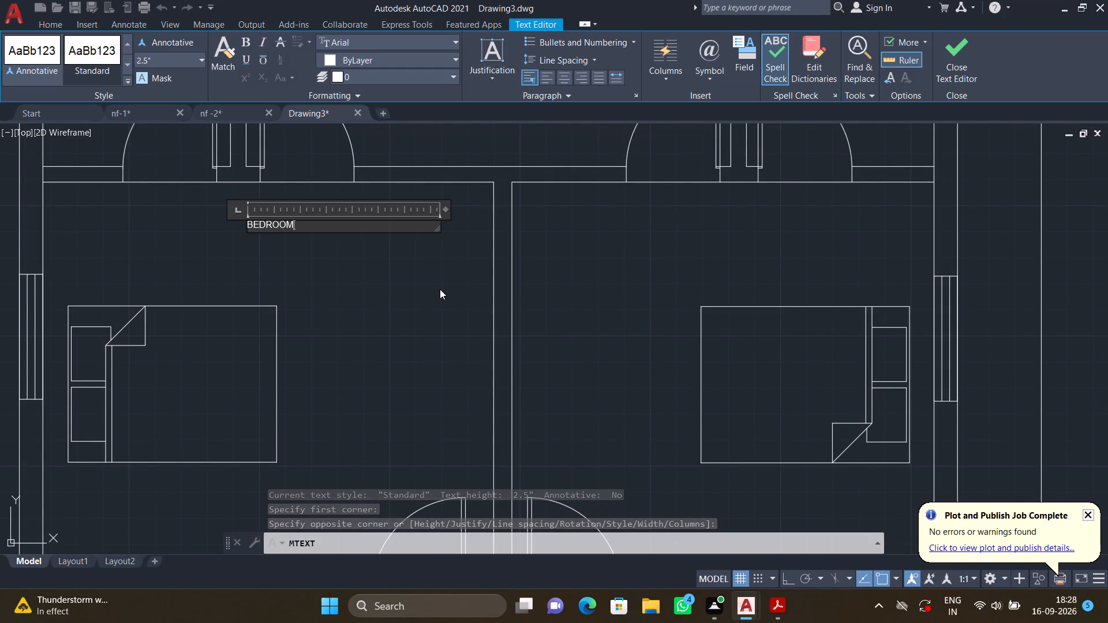
pyautogui.press('-')
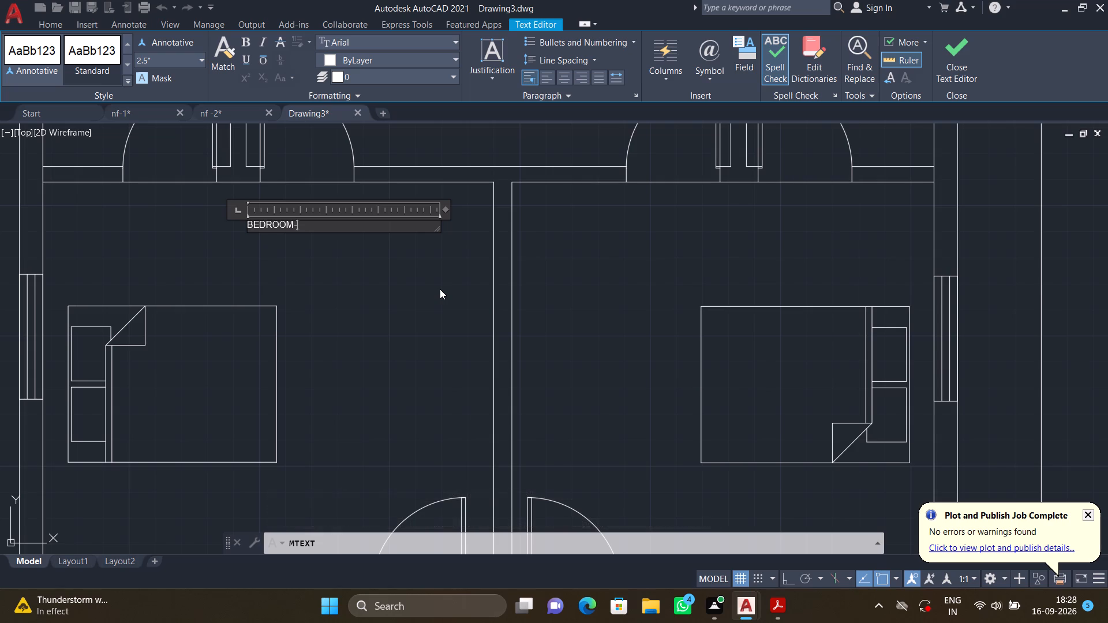
pyautogui.press('1')
pyautogui.press('Return')
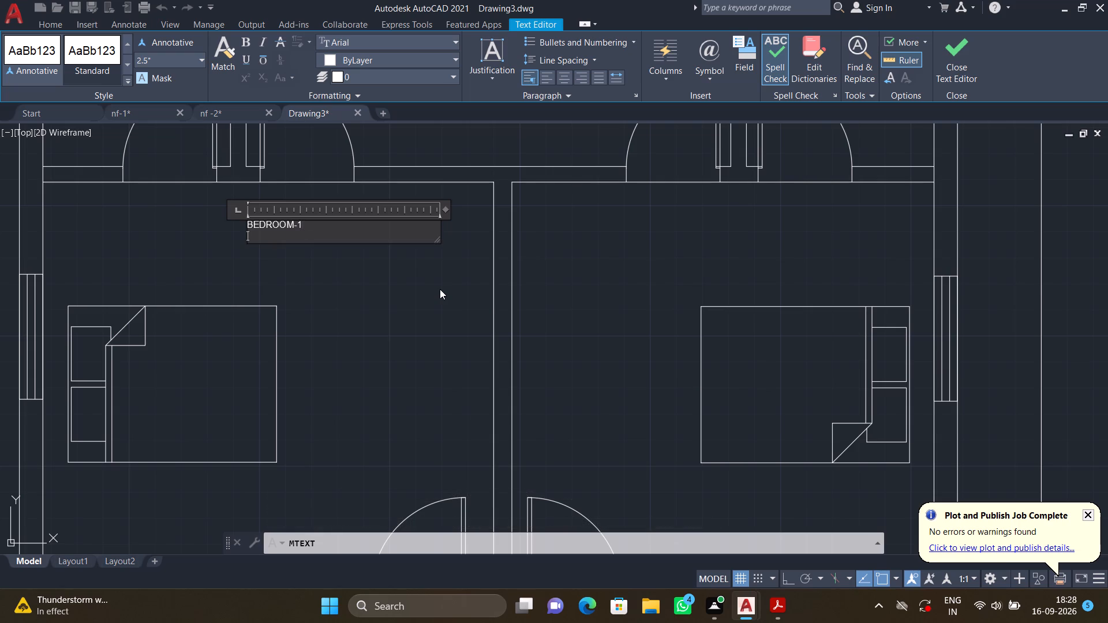
pyautogui.write("14'")
pyautogui.write('-5')
pyautogui.hotkey('shift', '"')
pyautogui.press('*')
pyautogui.write("13'")
pyautogui.write('-0"')
pyautogui.press('Return')
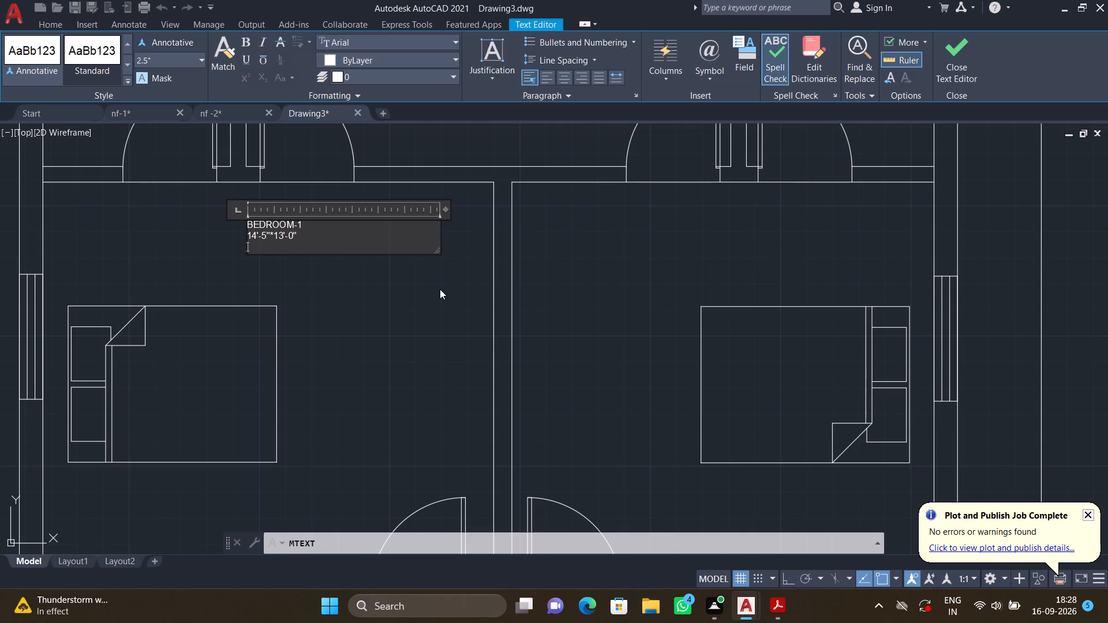
pyautogui.press('Escape')
pyautogui.click(568, 298)
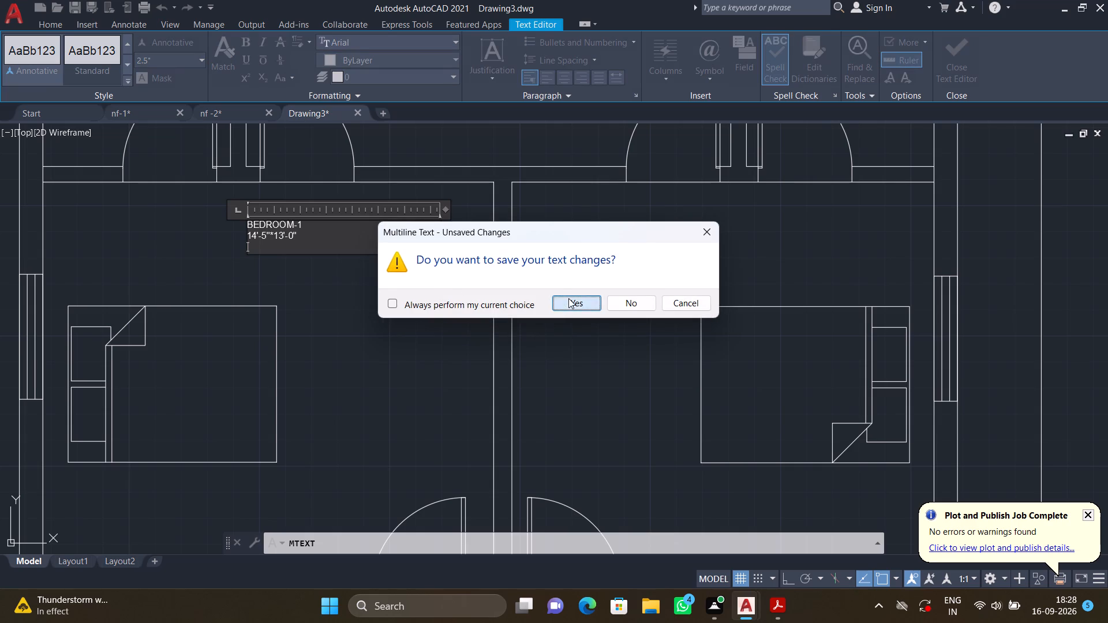
# Move the BEDROOM-1 label down and toward the partition wall, into the open floor beside the bed.
pyautogui.press('m')
pyautogui.press('Return')
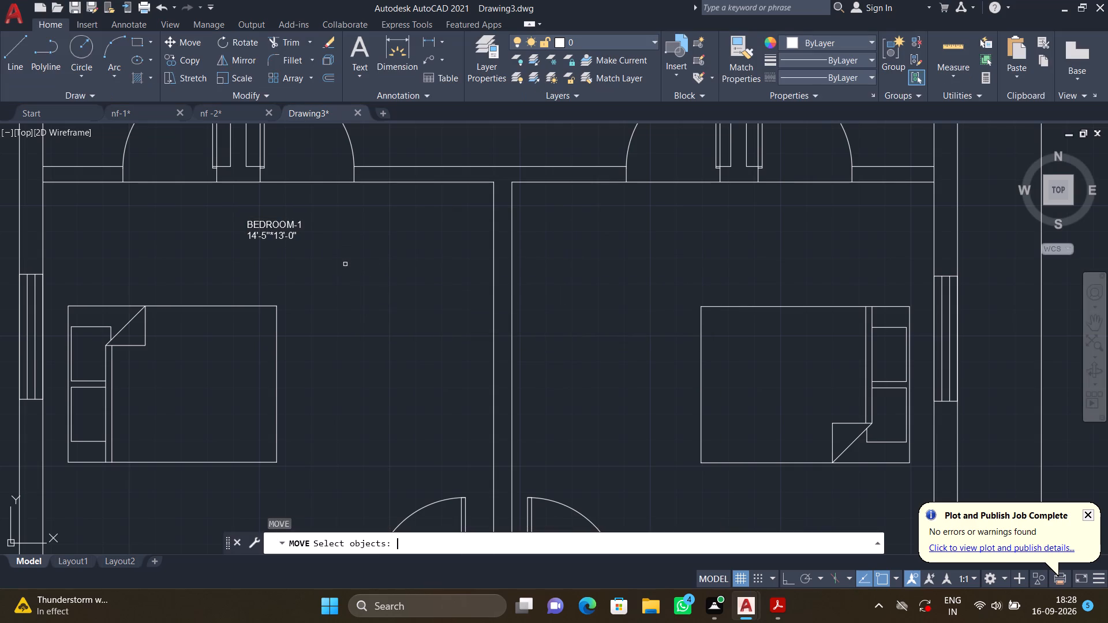
pyautogui.click(272, 231)
pyautogui.press('Return')
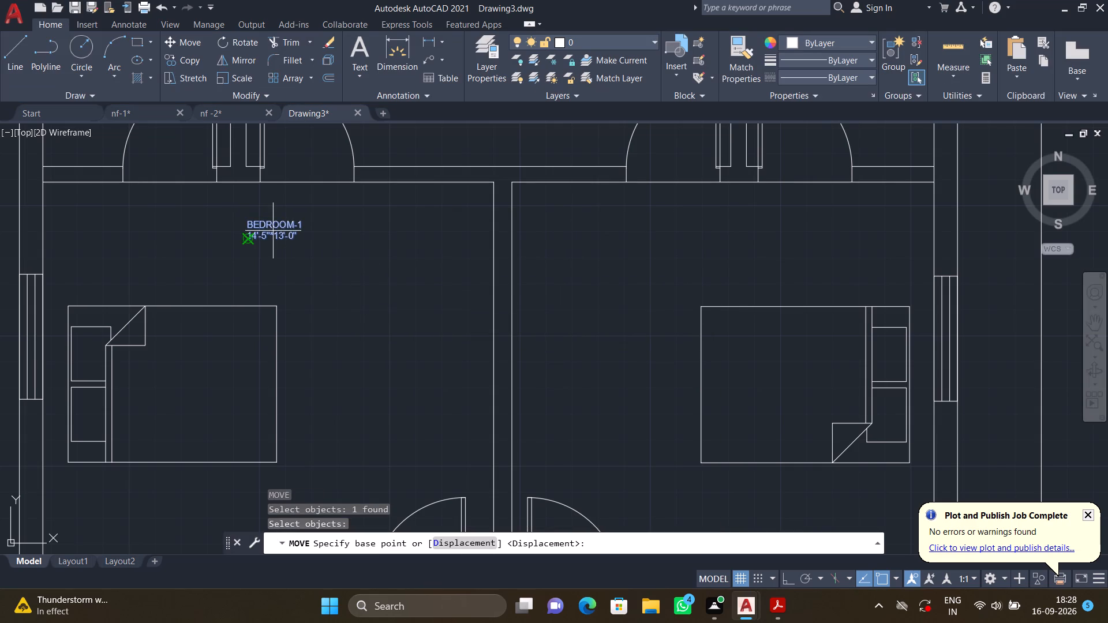
pyautogui.click(245, 221)
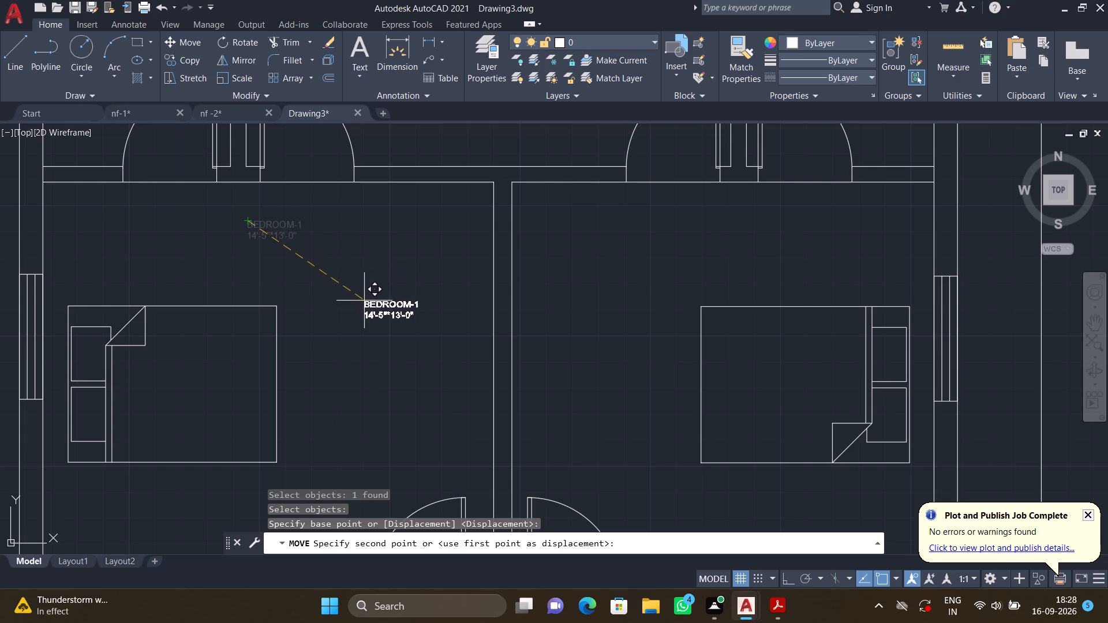
pyautogui.click(344, 251)
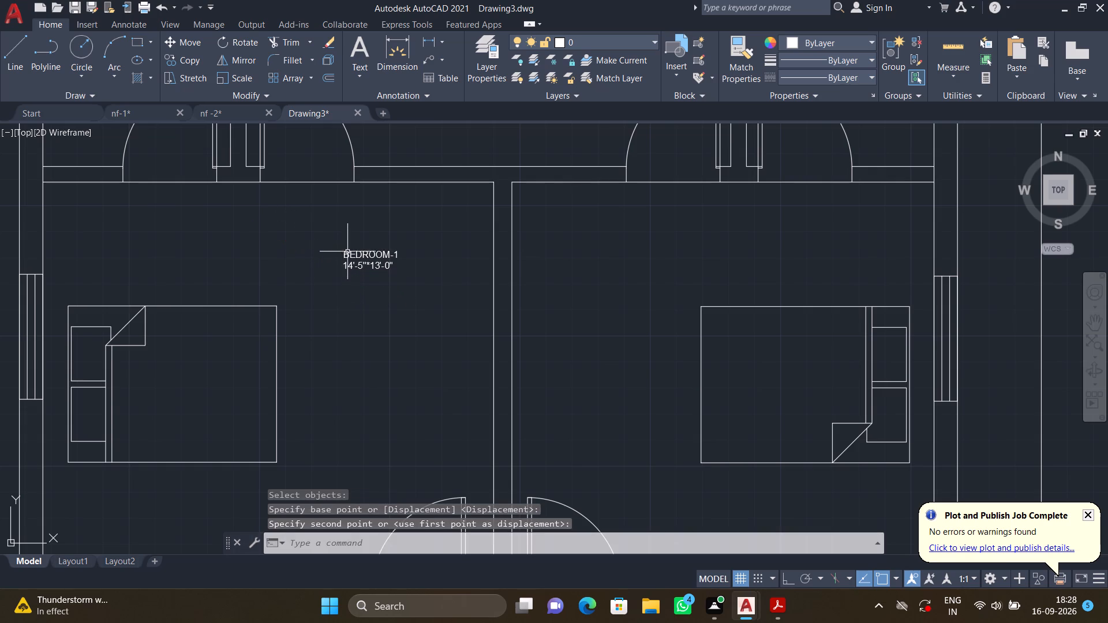
# Add multiline text reading BEDROOM-2 with 13'-6"*13'-0" on a second line, in the bedroom across the partition wall from BEDROOM-1.
pyautogui.scroll(-1, 431, 288)
pyautogui.moveTo(424, 294); pyautogui.dragTo(253, 327, button='middle')
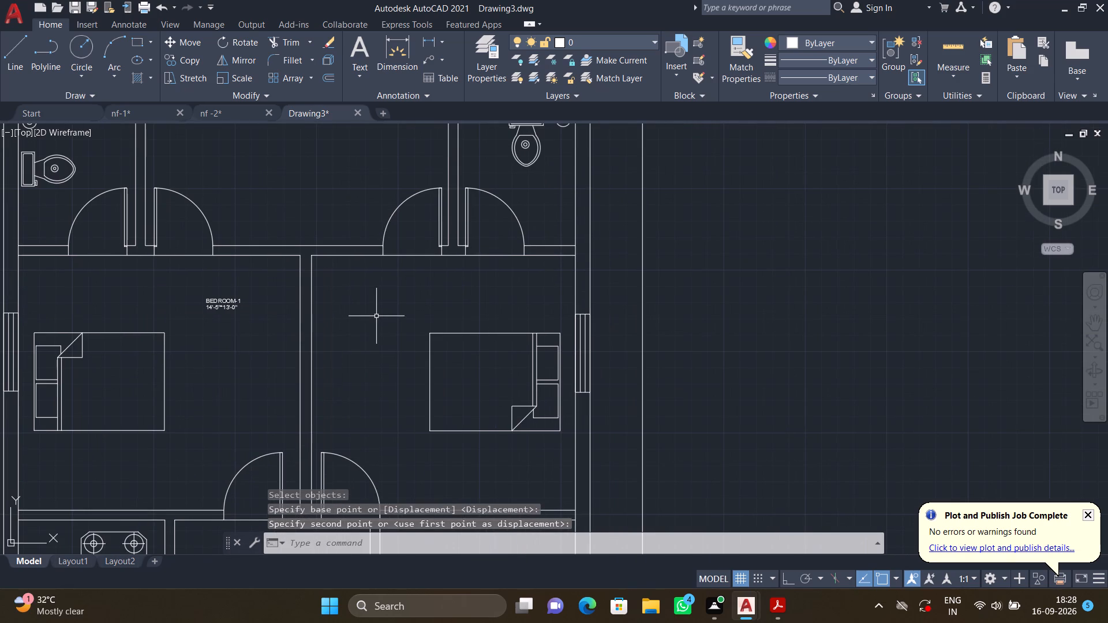
pyautogui.press('m')
pyautogui.press('t')
pyautogui.press('Return')
pyautogui.click(353, 292)
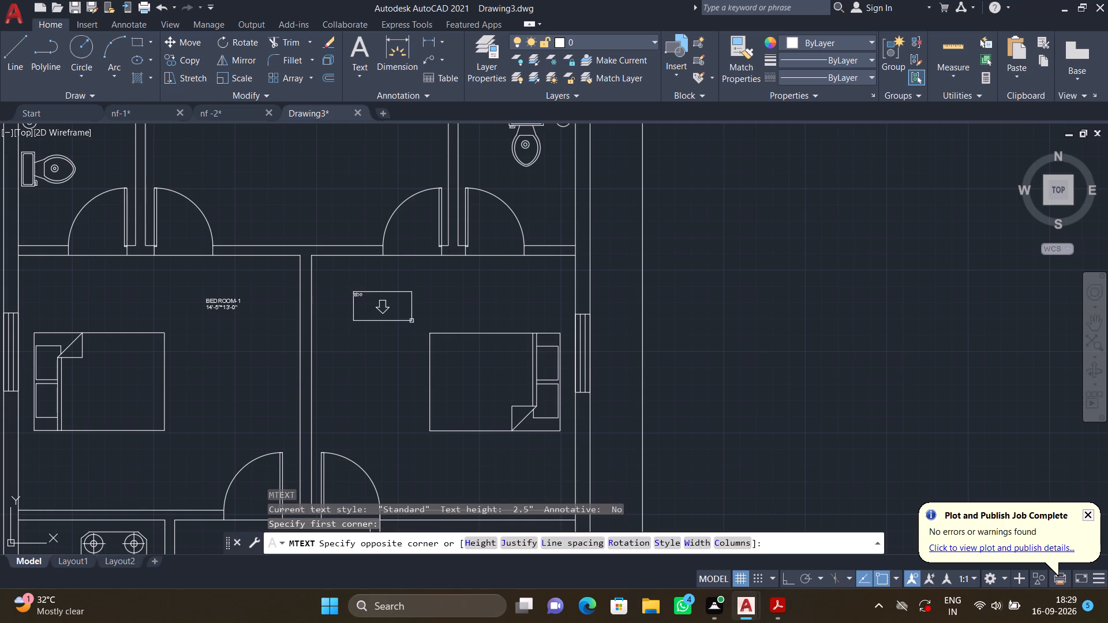
pyautogui.click(421, 322)
pyautogui.write('BED')
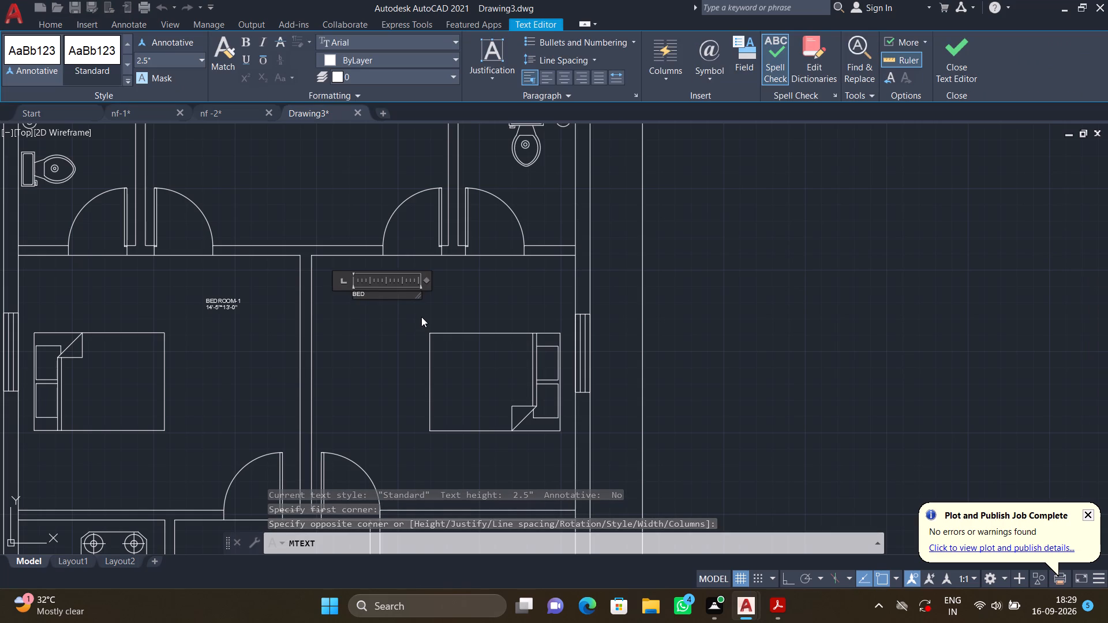
pyautogui.write('ROOM')
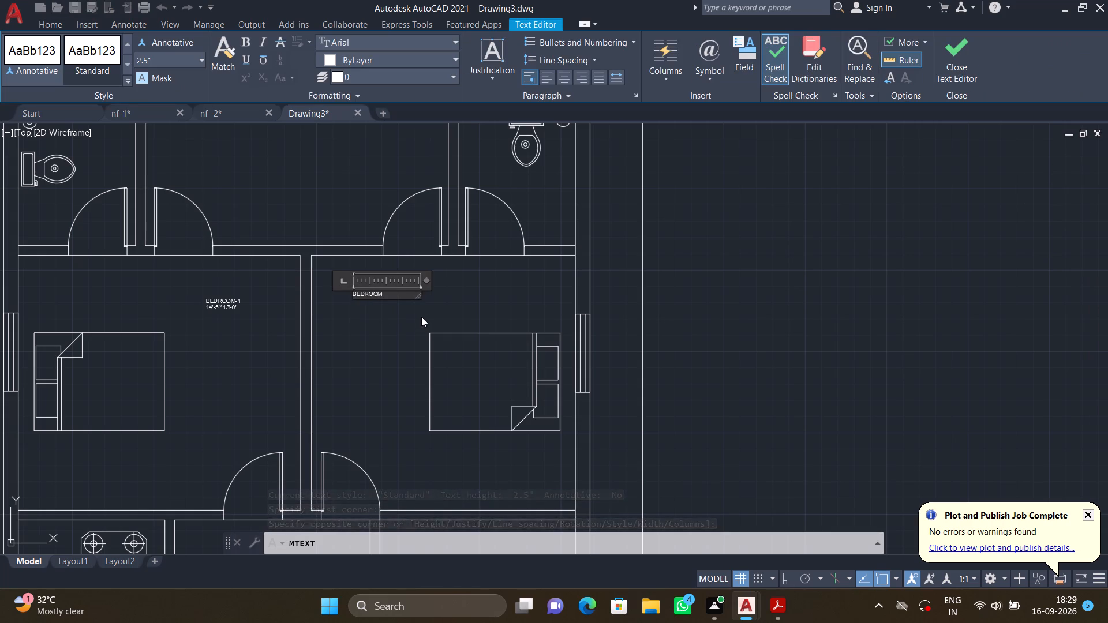
pyautogui.write('-2')
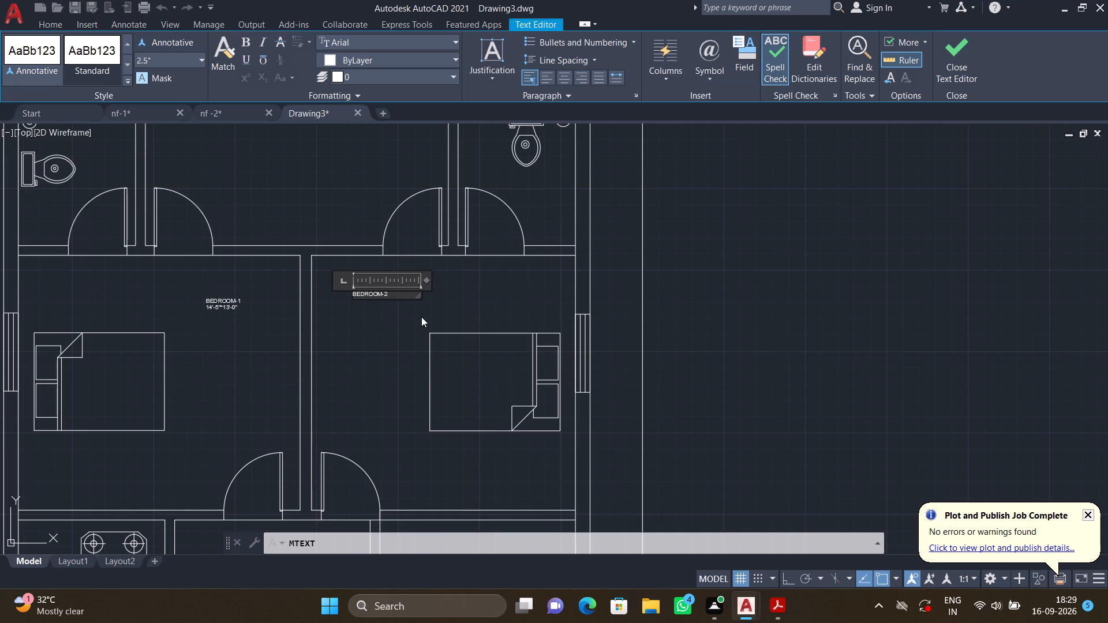
pyautogui.press('Return')
pyautogui.write("13'")
pyautogui.write('-6')
pyautogui.hotkey('shift', '"')
pyautogui.press('*')
pyautogui.write("13'")
pyautogui.write('-0"')
pyautogui.press('Return')
pyautogui.press('Escape')
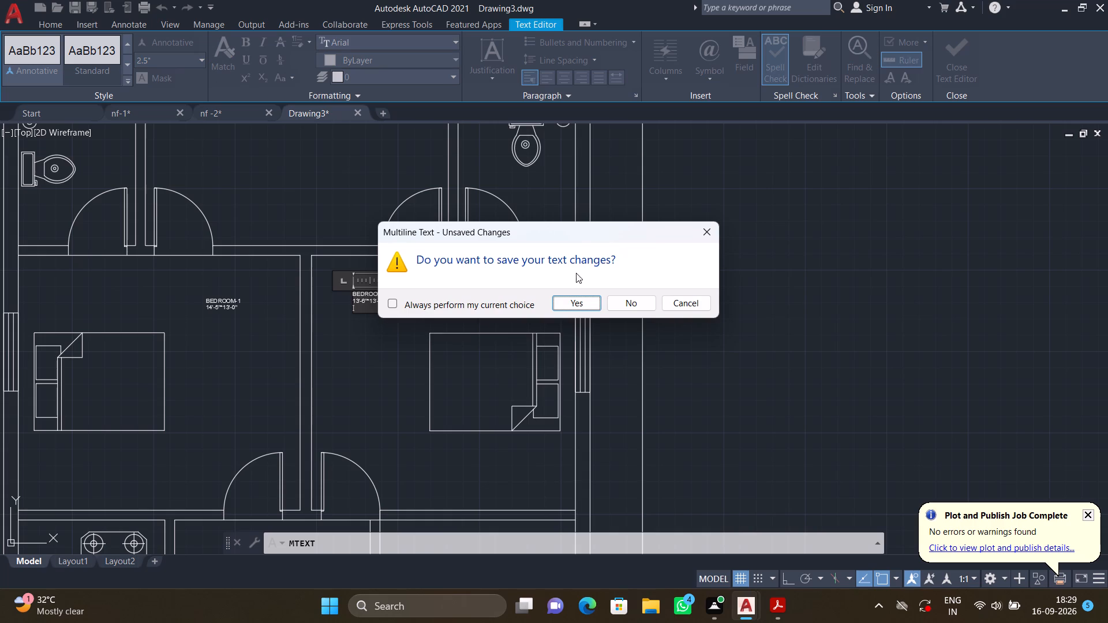
pyautogui.click(589, 302)
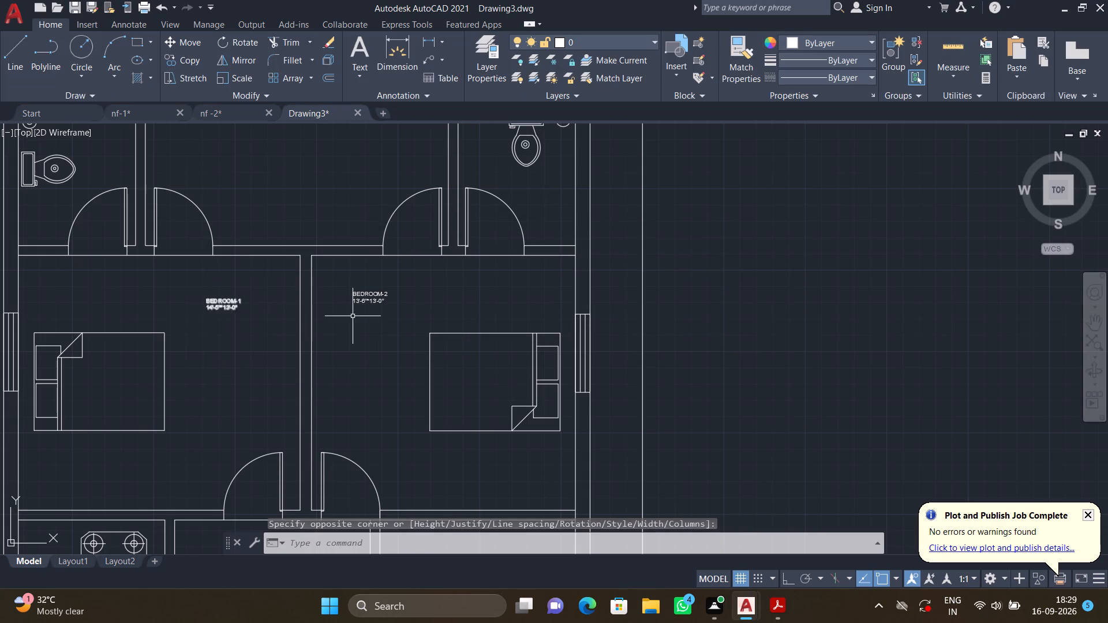
# Move the BEDROOM-2 label slightly down so that it sits roughly level with the BEDROOM-1 label.
pyautogui.scroll(2, 352, 316)
pyautogui.press('m')
pyautogui.press('Return')
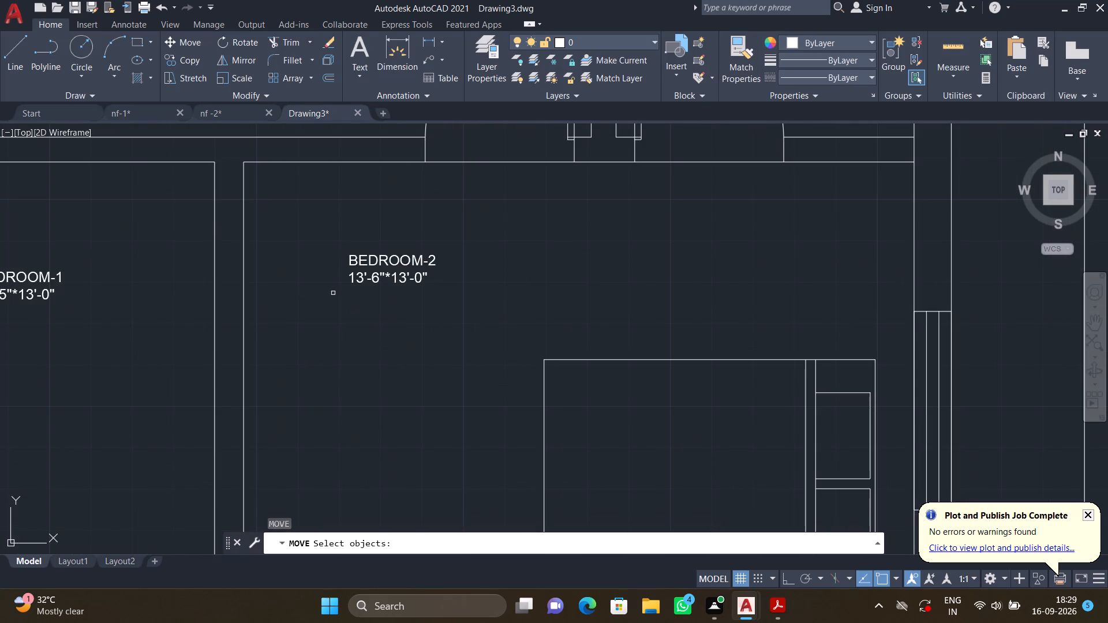
pyautogui.click(350, 260)
pyautogui.press('Return')
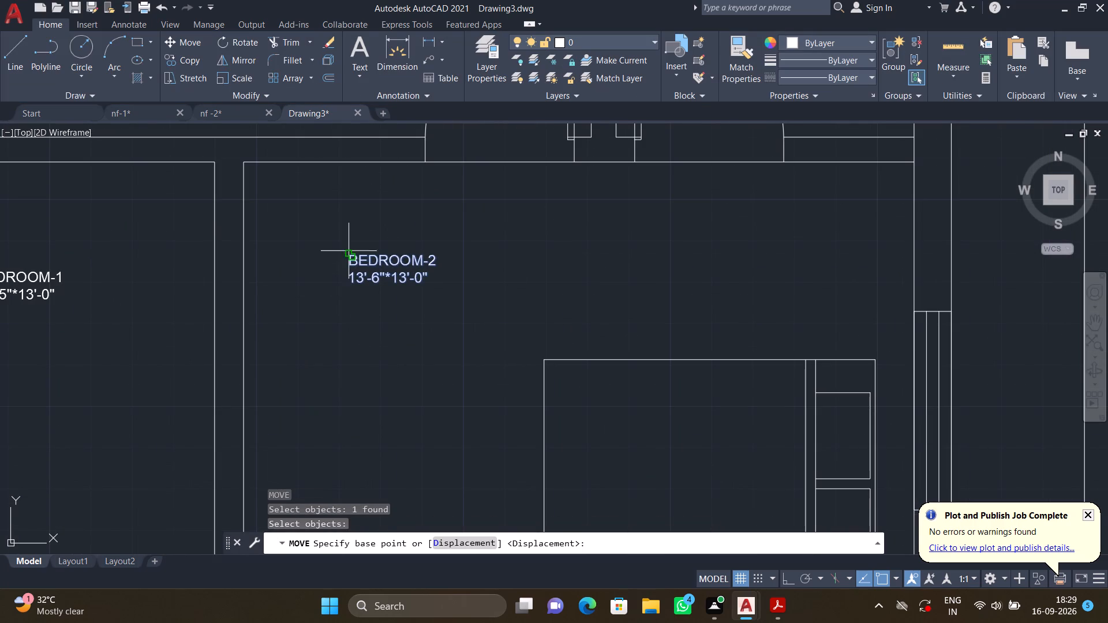
pyautogui.click(348, 249)
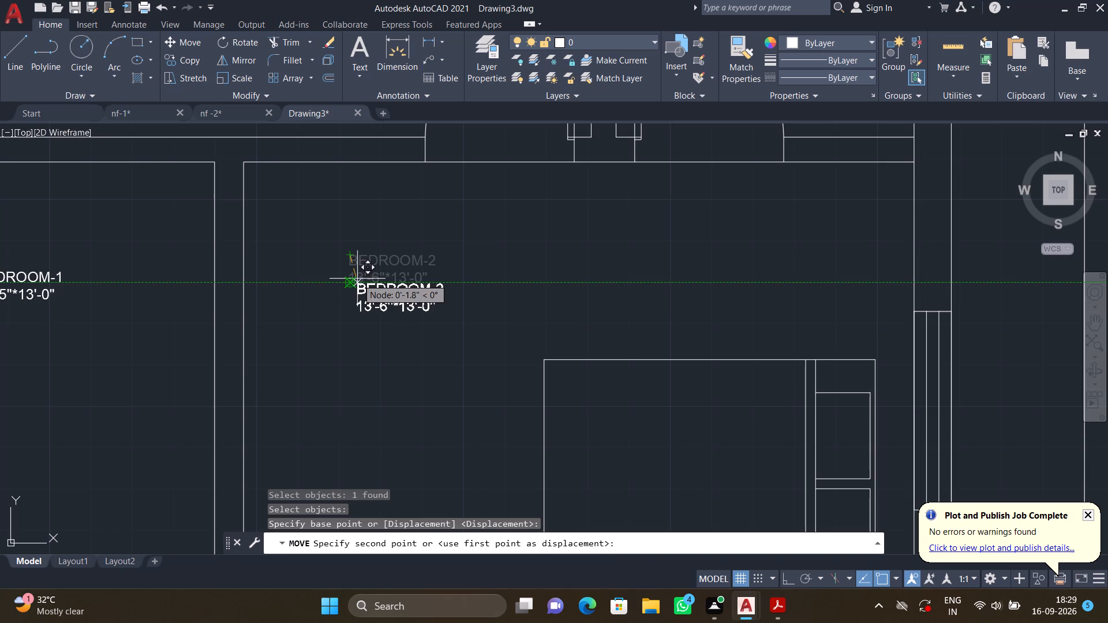
pyautogui.click(357, 274)
pyautogui.scroll(-2, 365, 305)
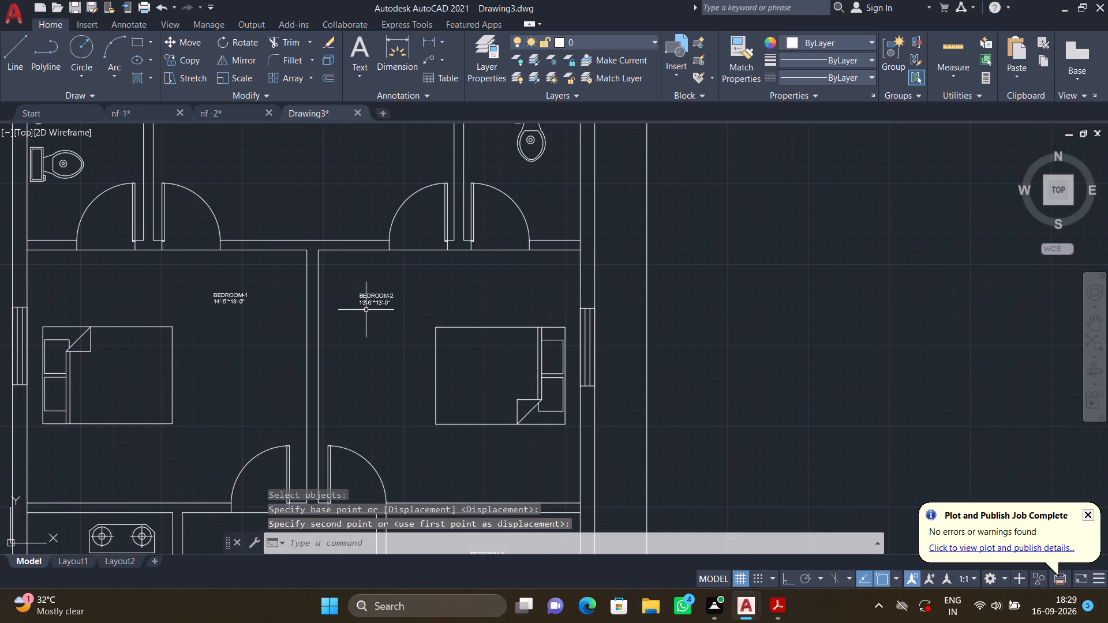
# Add multiline text reading TOILET with 6'-0"*7'-0" on a second line, beside the wash basin in the toilet above BEDROOM-1.
pyautogui.moveTo(355, 318); pyautogui.dragTo(382, 406, button='middle')
pyautogui.scroll(-1, 353, 368)
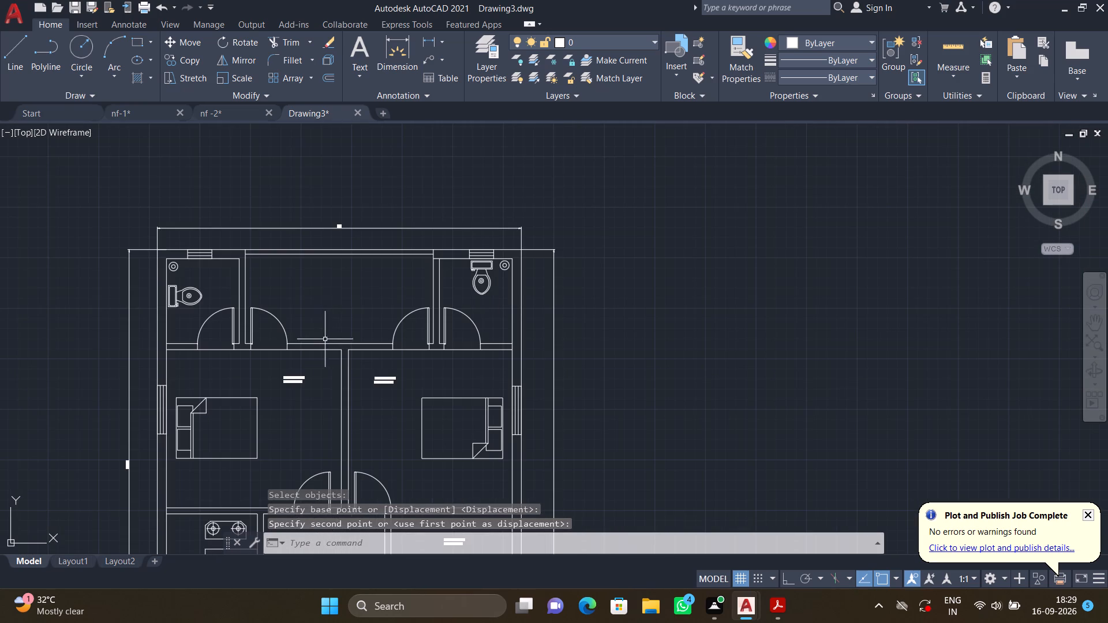
pyautogui.scroll(2, 205, 271)
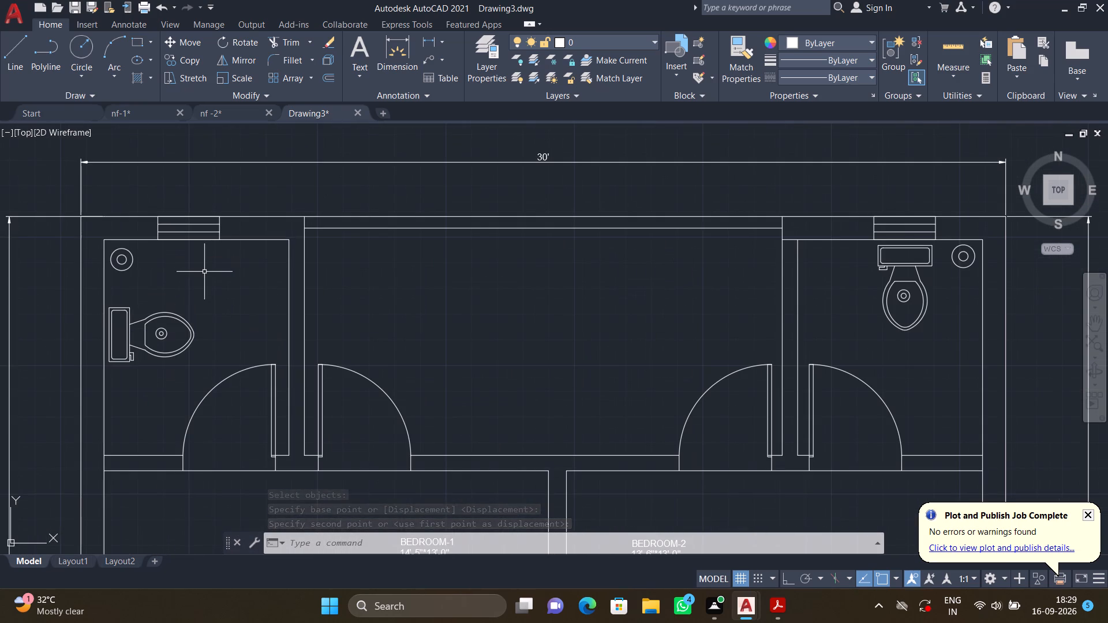
pyautogui.write('MT')
pyautogui.press('Return')
pyautogui.click(173, 265)
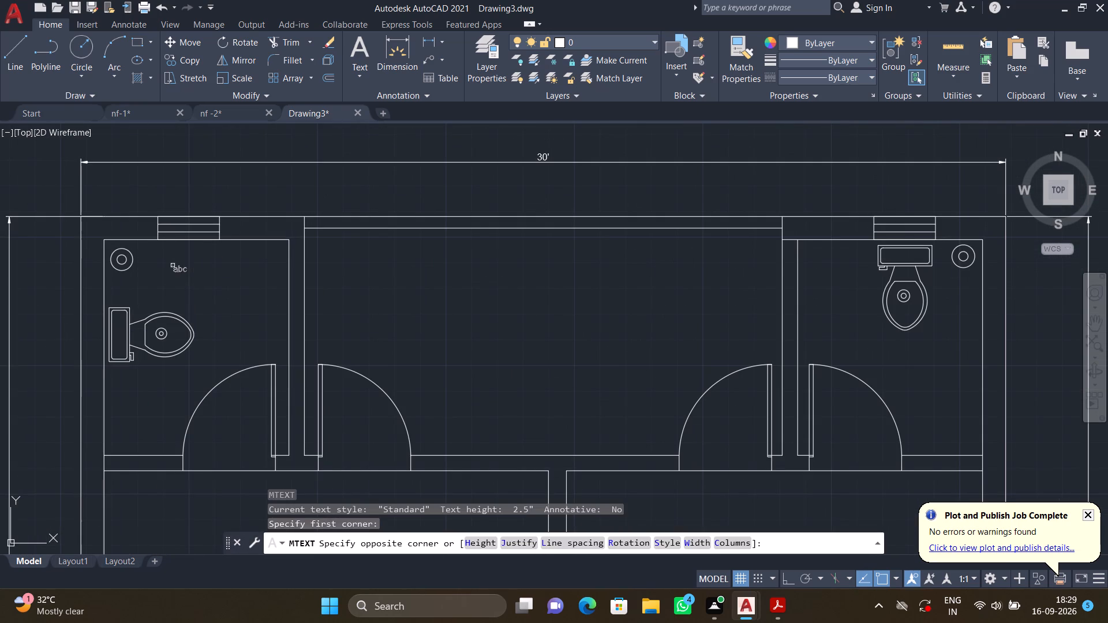
pyautogui.click(256, 289)
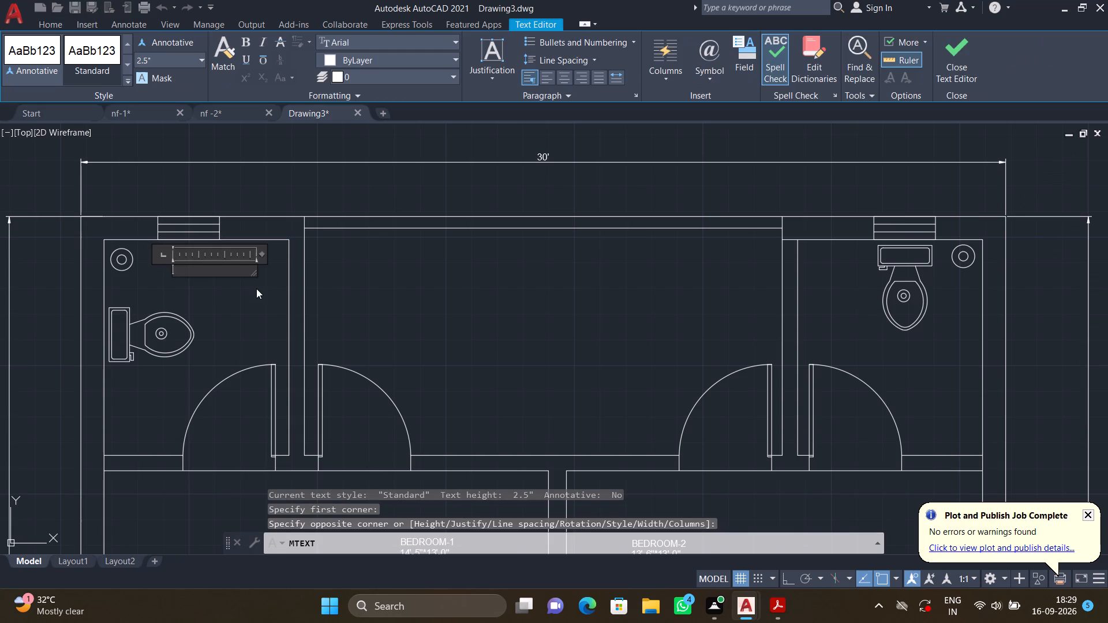
pyautogui.write('TOILET')
pyautogui.press('Return')
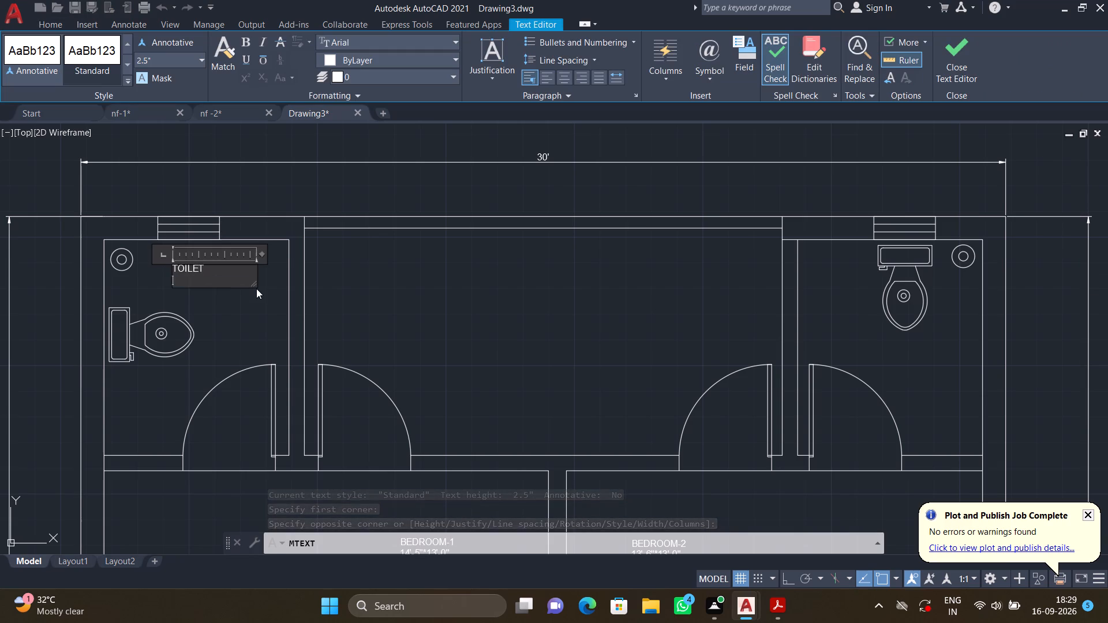
pyautogui.write("6'")
pyautogui.press('-')
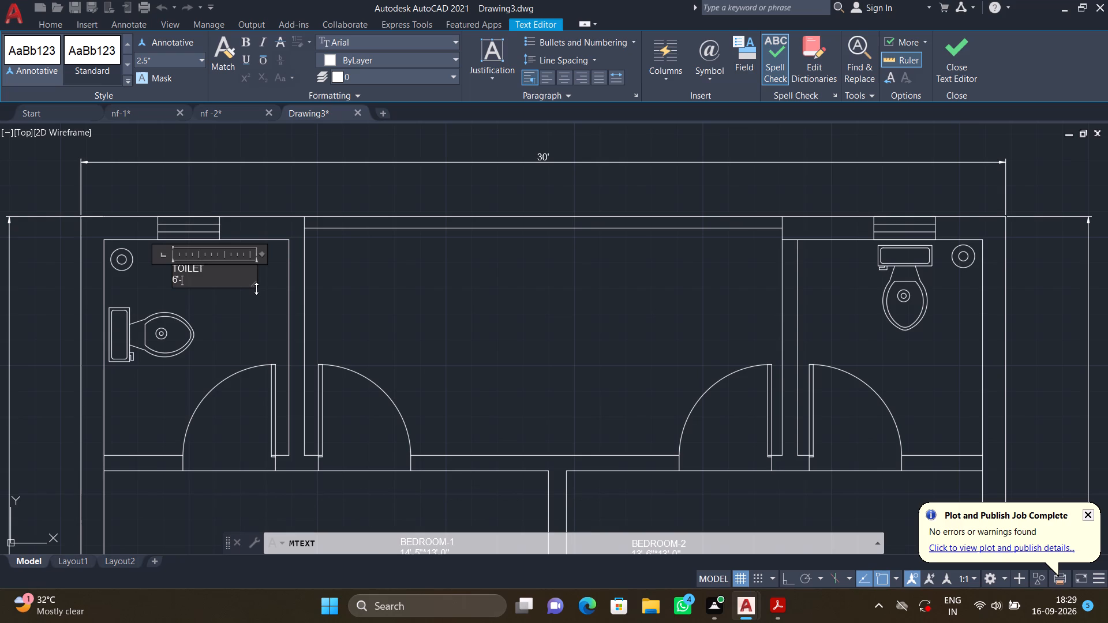
pyautogui.write('0"')
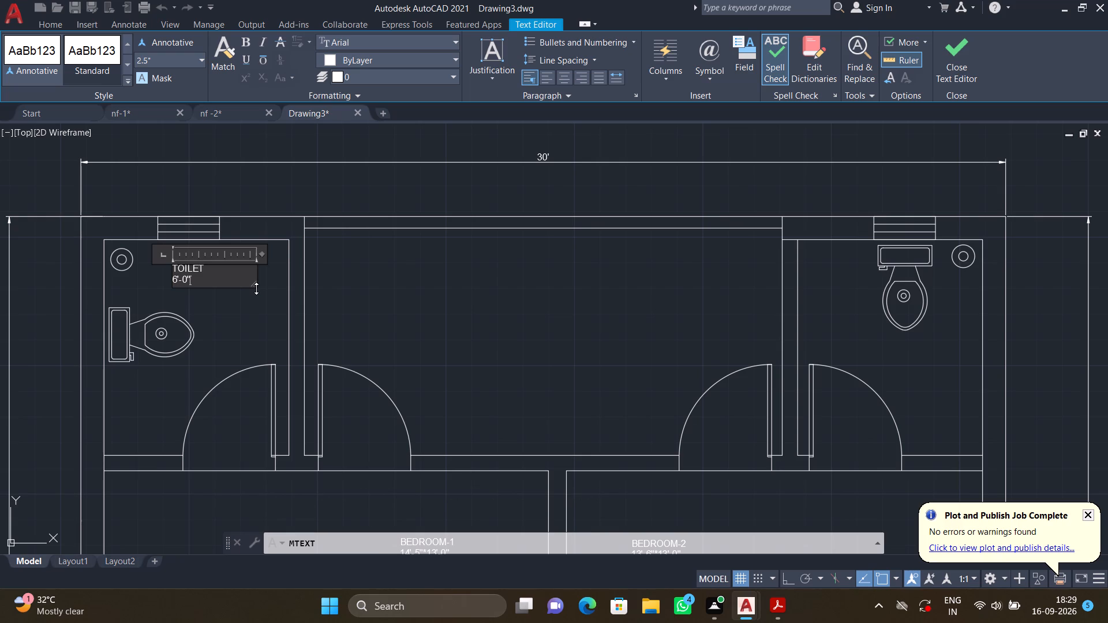
pyautogui.press('*')
pyautogui.write("7'")
pyautogui.write('-0"')
pyautogui.press('Return')
pyautogui.press('Escape')
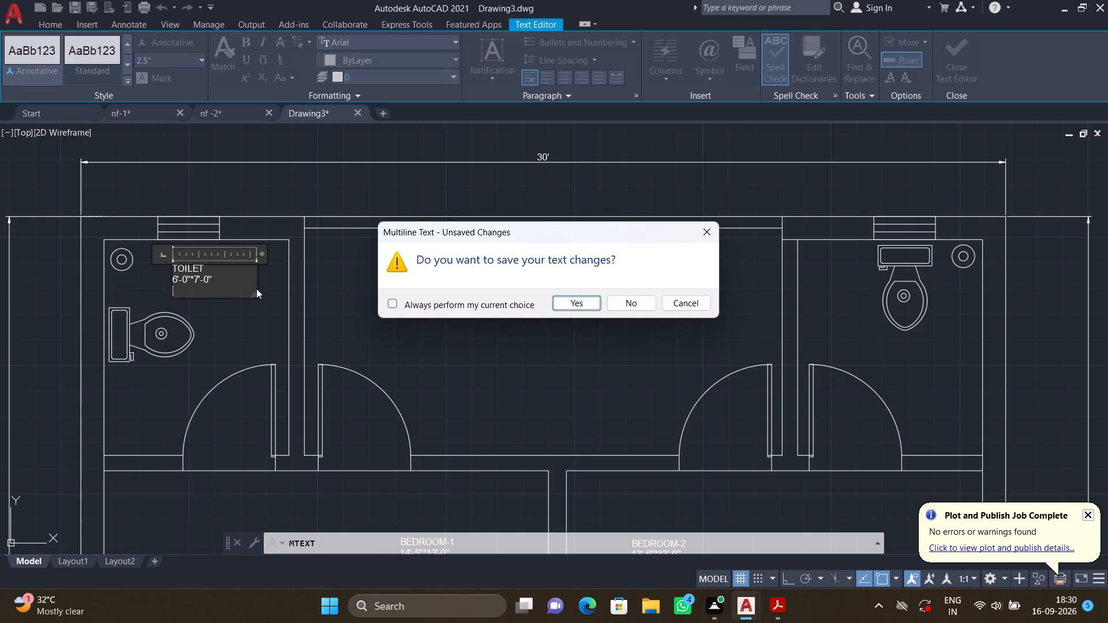
pyautogui.click(585, 296)
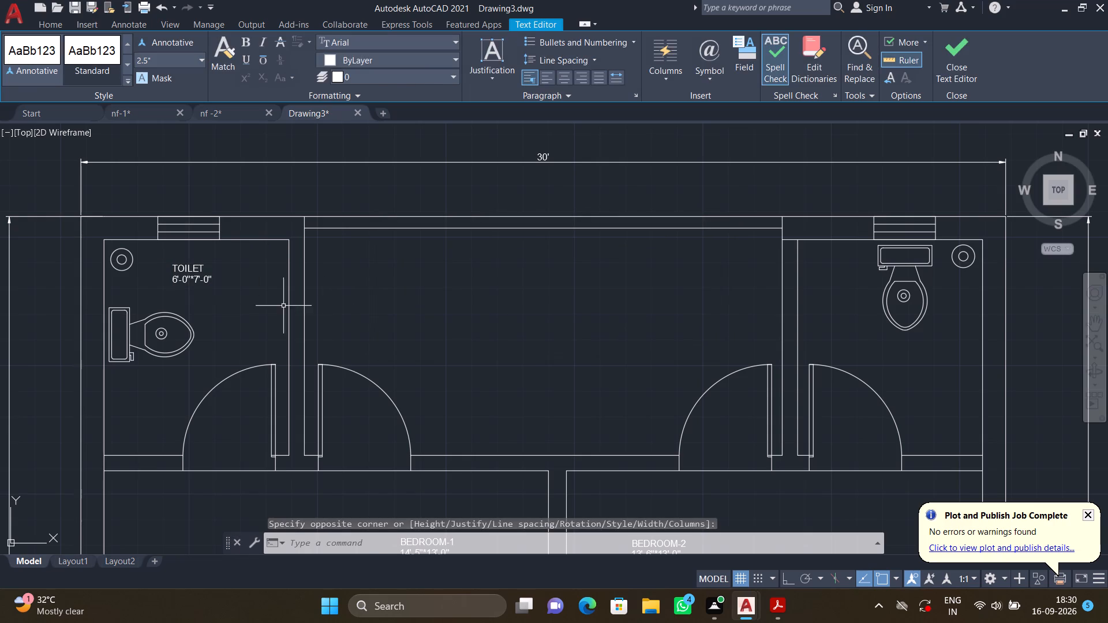
# Move the TOILET label slightly down and away from the wash basin, toward the open area's wall.
pyautogui.press('m')
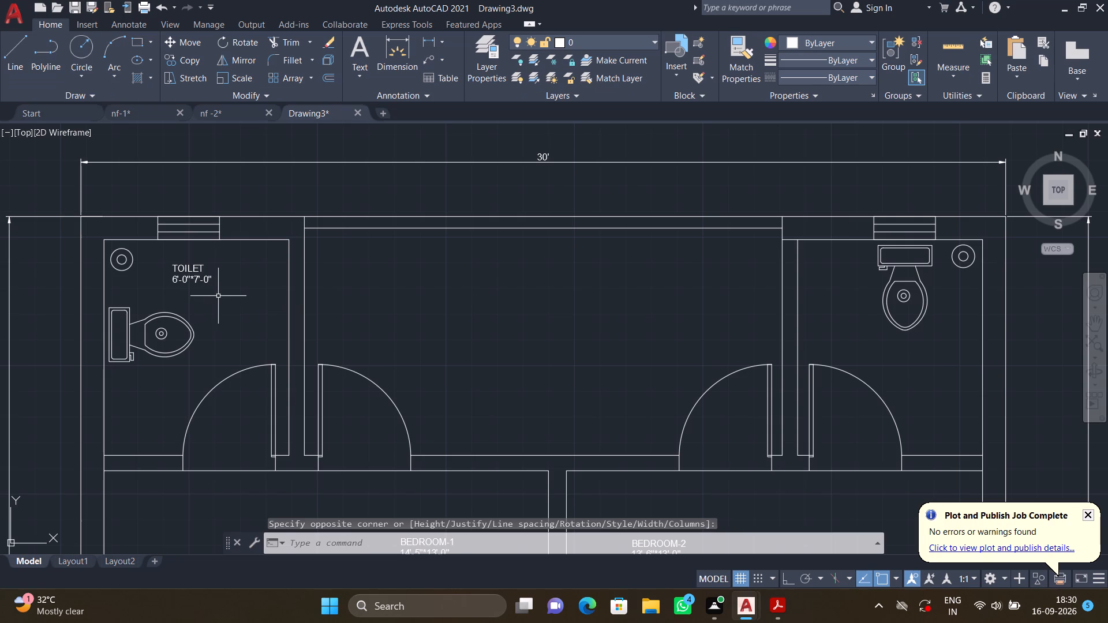
pyautogui.press('Return')
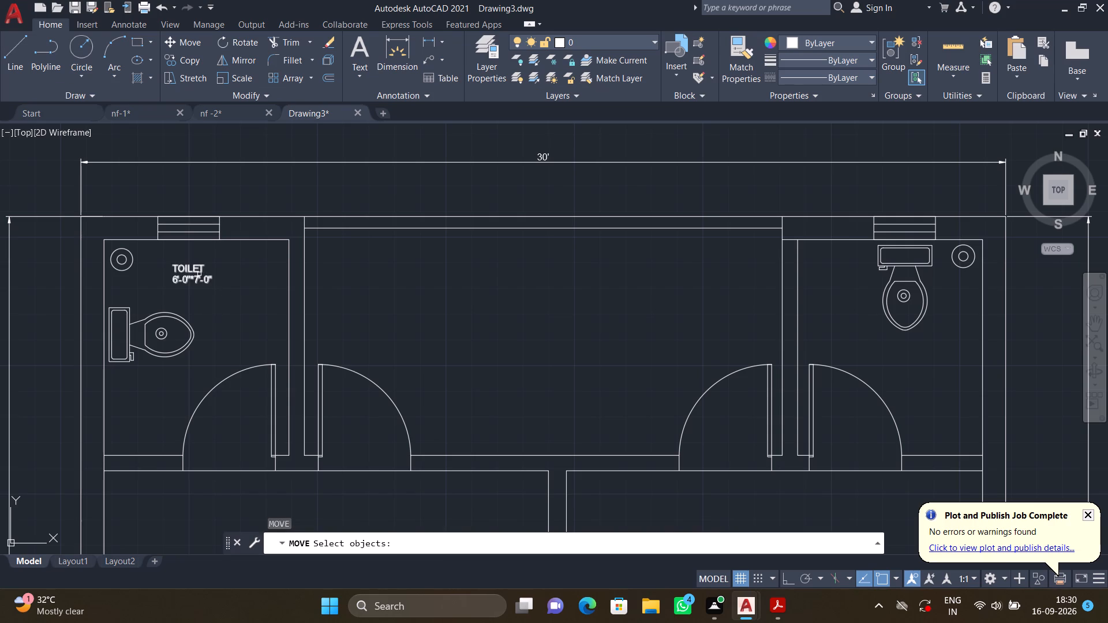
pyautogui.click(197, 273)
pyautogui.press('Return')
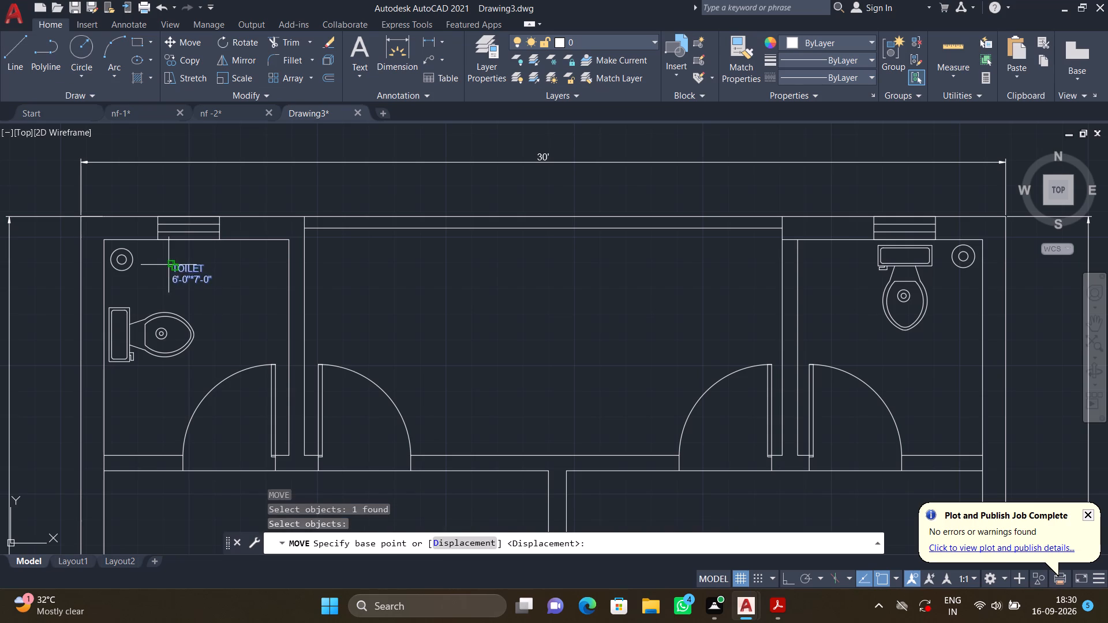
pyautogui.click(169, 265)
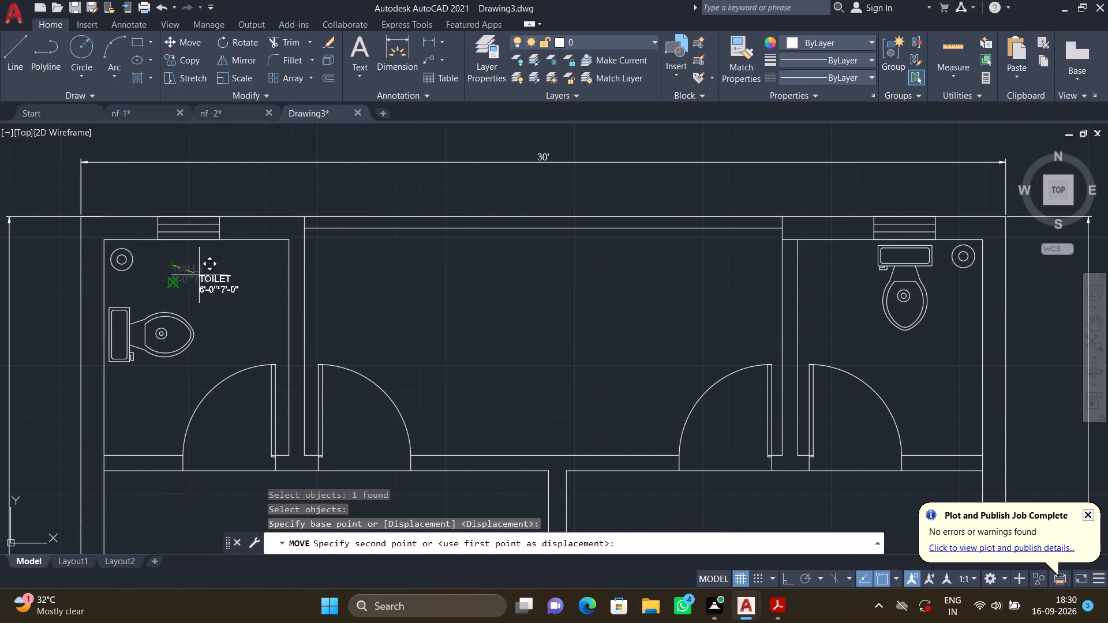
pyautogui.click(199, 275)
# Add multiline text reading OPEN AREA with 15'-6"*7'-5" on a second line, in the space between the two toilets.
pyautogui.scroll(-1, 218, 277)
pyautogui.moveTo(278, 305); pyautogui.dragTo(271, 304, button='middle')
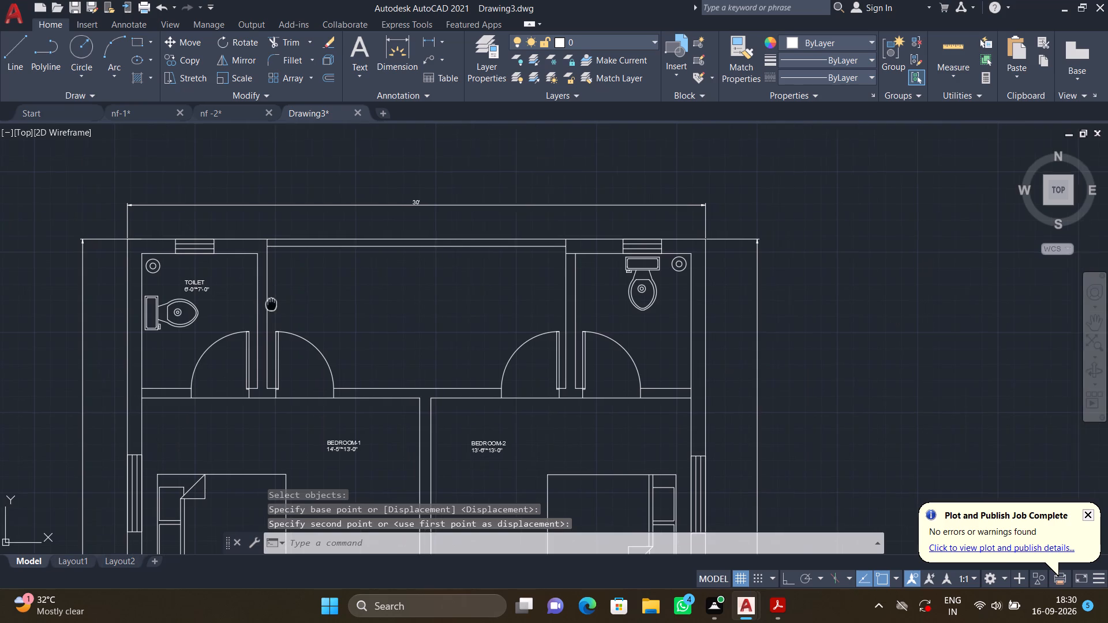
pyautogui.moveTo(271, 304); pyautogui.dragTo(210, 305, button='middle')
pyautogui.scroll(-1, 196, 308)
pyautogui.press('m')
pyautogui.press('t')
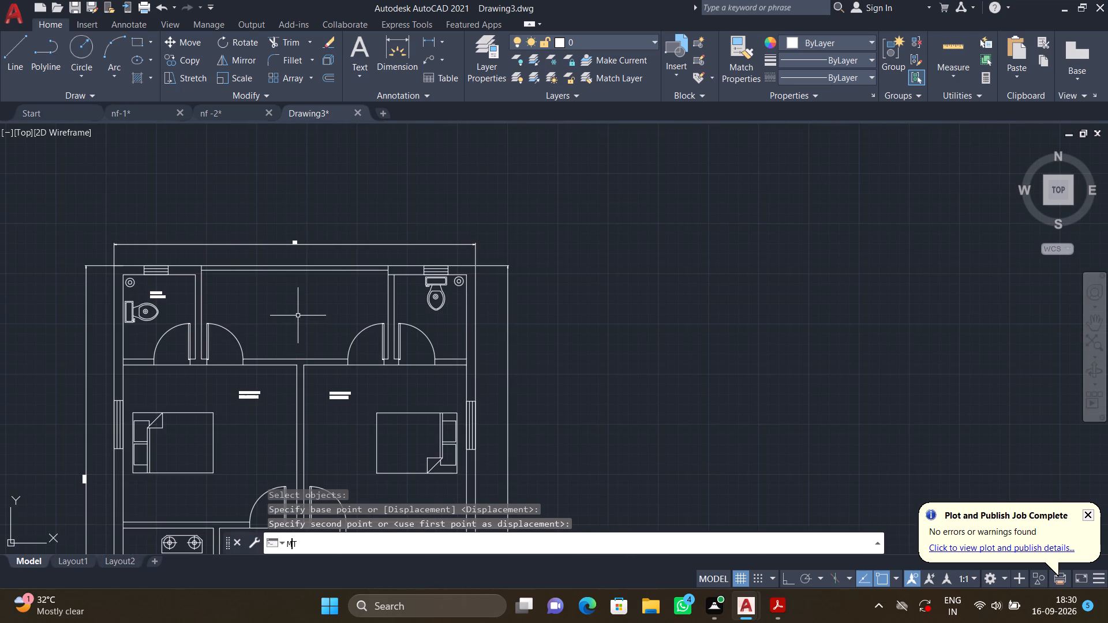
pyautogui.press('Return')
pyautogui.click(255, 296)
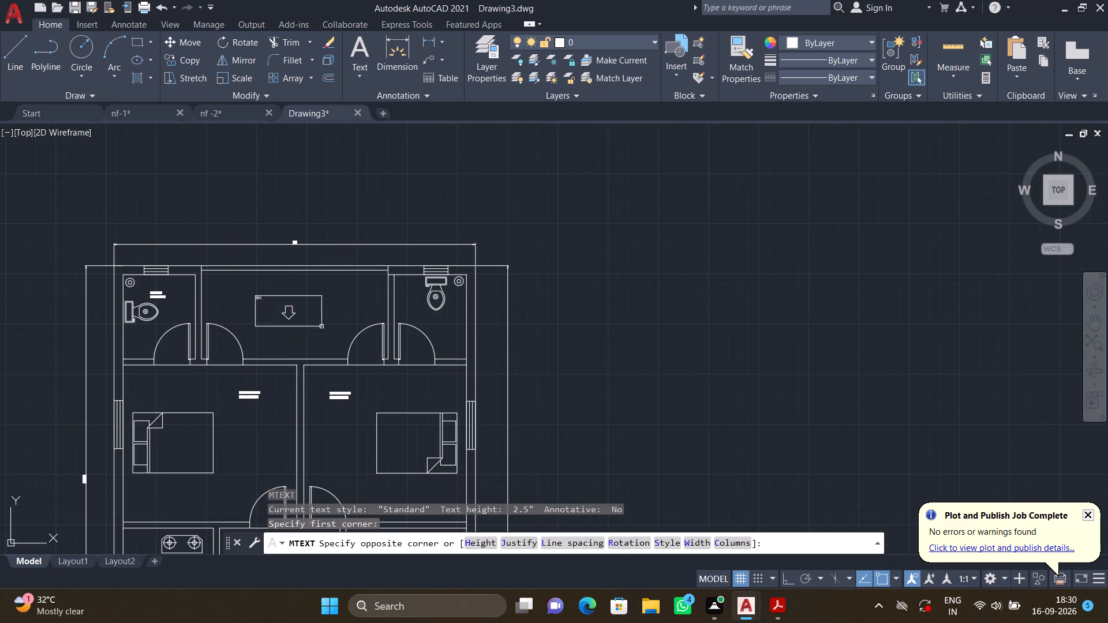
pyautogui.click(332, 330)
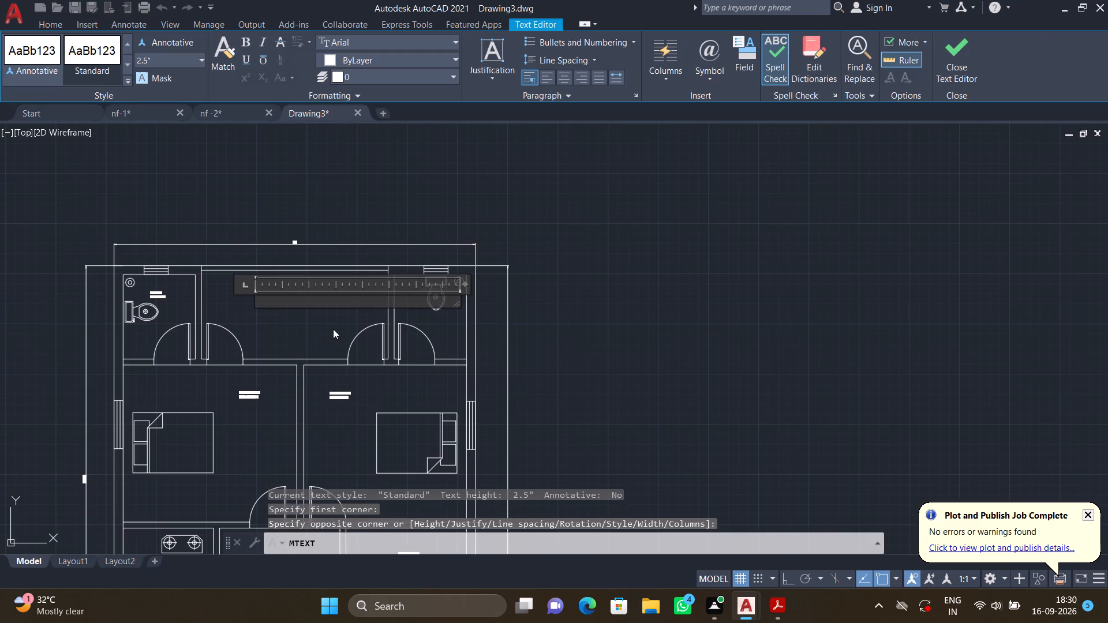
pyautogui.write('OPEN')
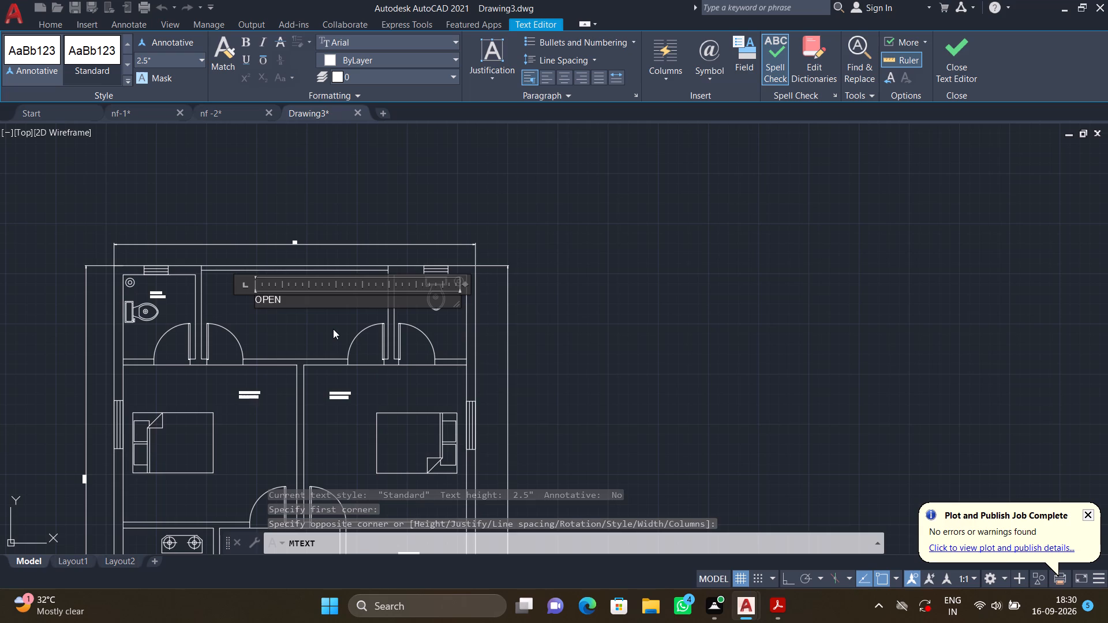
pyautogui.press('space')
pyautogui.write('AREA')
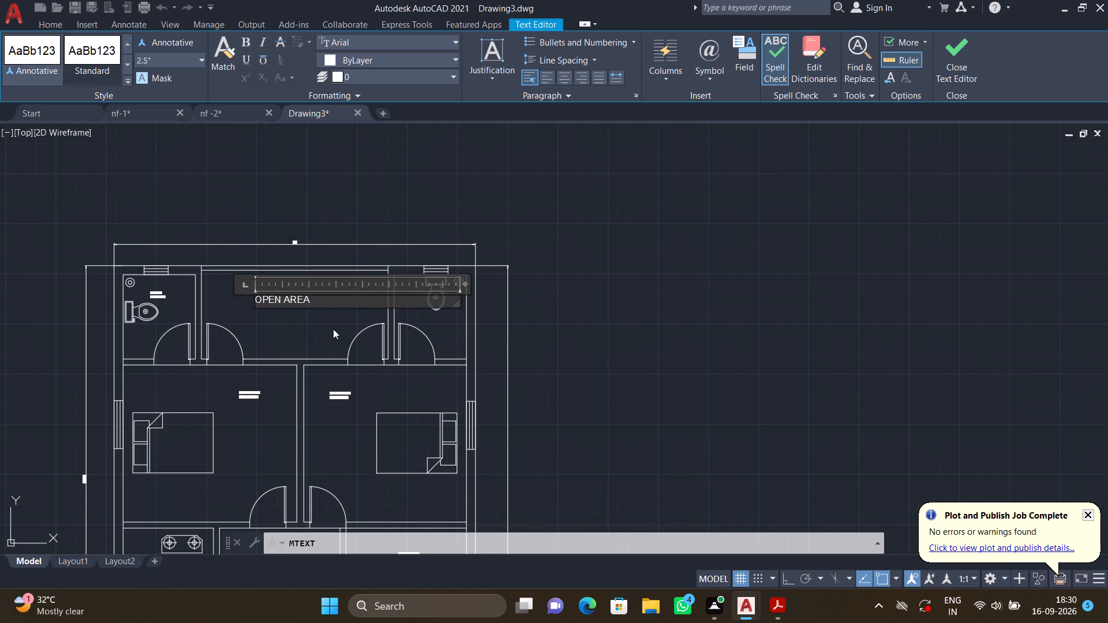
pyautogui.press('Return')
pyautogui.write("15'")
pyautogui.write('-6')
pyautogui.hotkey('shift', '"')
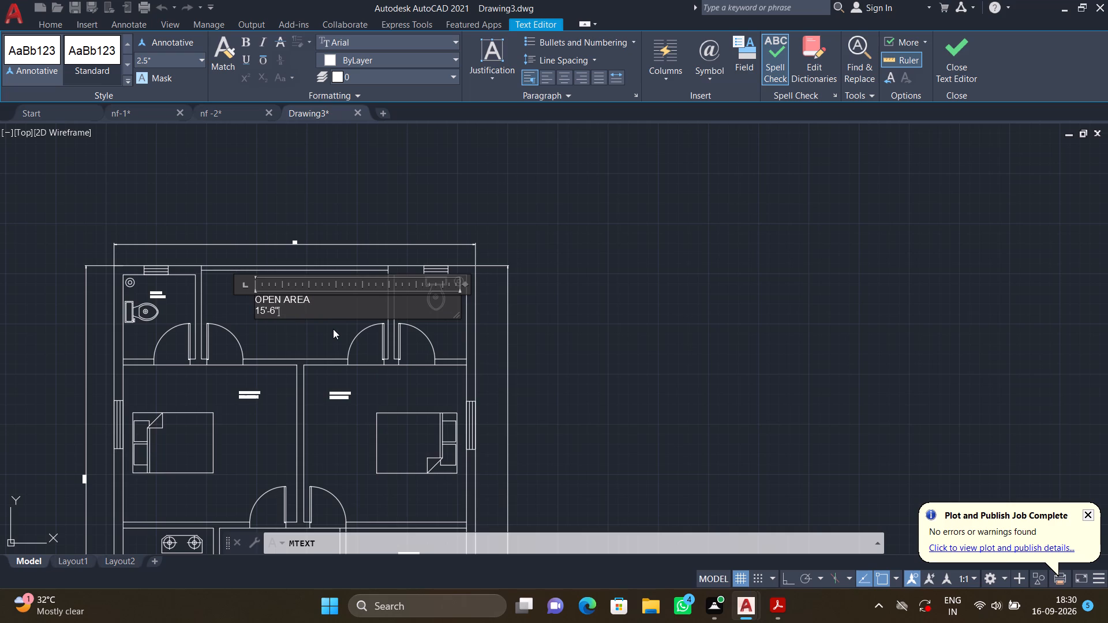
pyautogui.write("*7'")
pyautogui.write('-5"')
pyautogui.press('Return')
pyautogui.press('Escape')
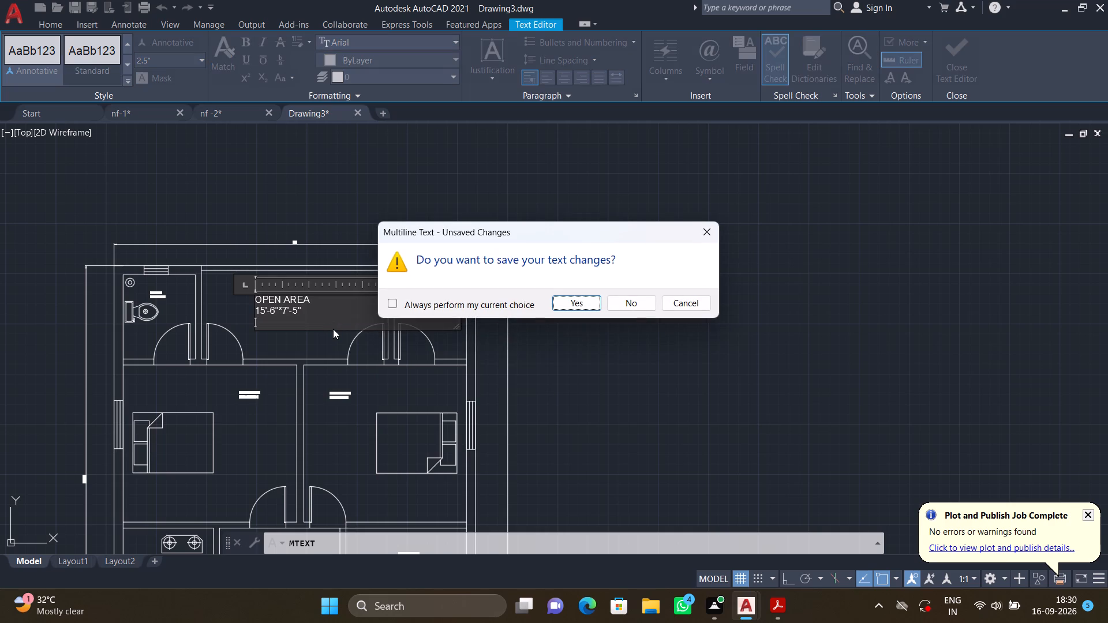
pyautogui.click(562, 302)
# Move the OPEN AREA label down and across to the middle of the space between the two toilets.
pyautogui.press('m')
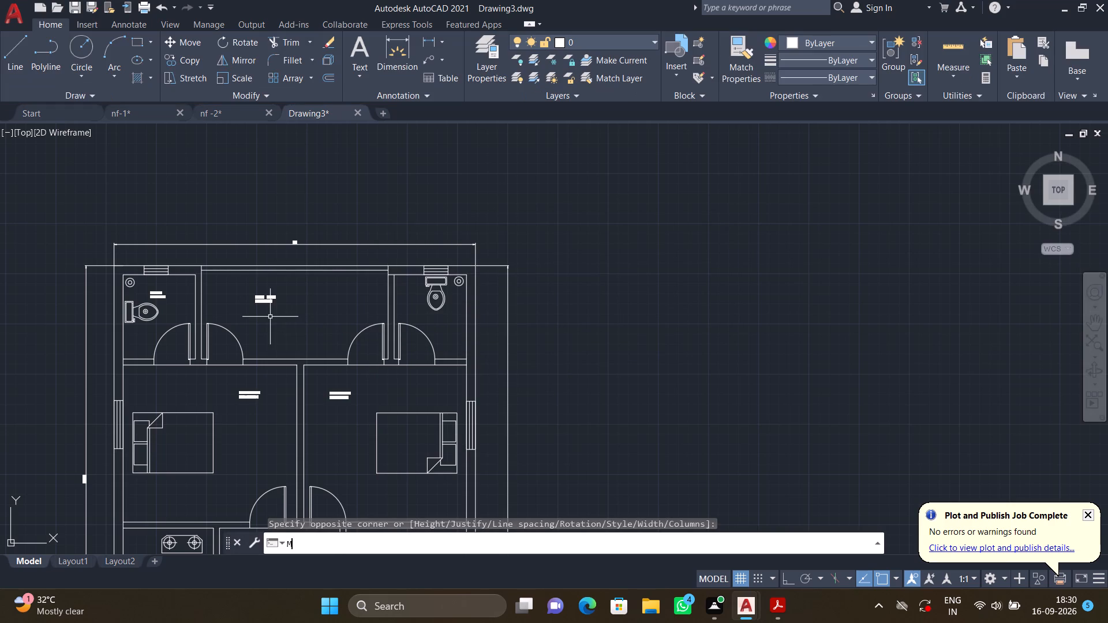
pyautogui.press('Return')
pyautogui.scroll(3, 261, 300)
pyautogui.click(234, 286)
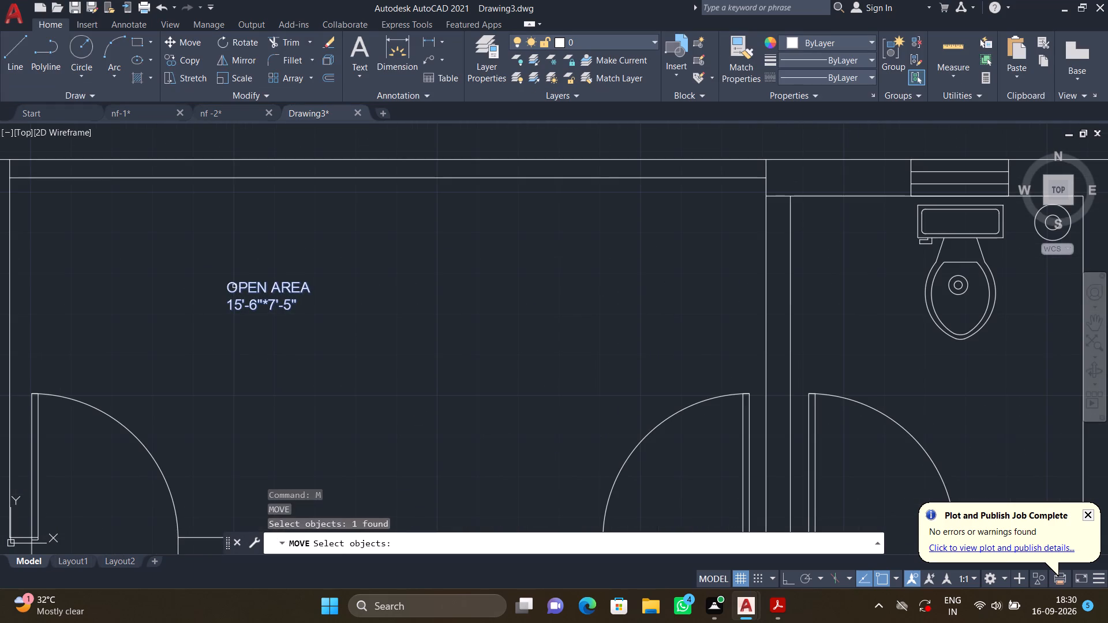
pyautogui.press('Return')
pyautogui.click(229, 281)
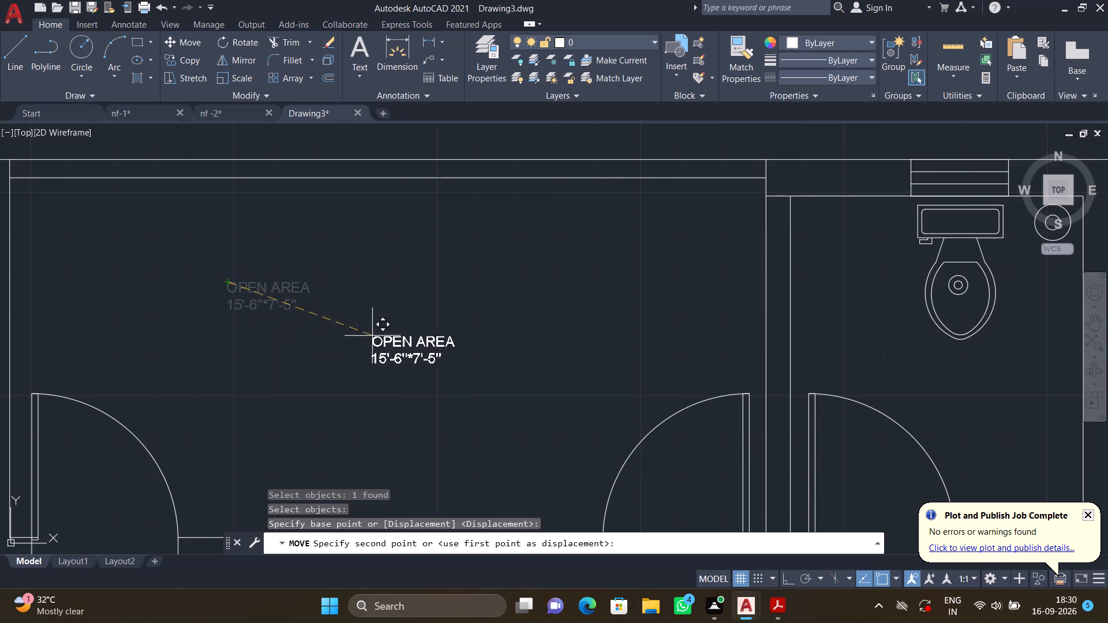
pyautogui.scroll(-1, 376, 342)
pyautogui.click(357, 358)
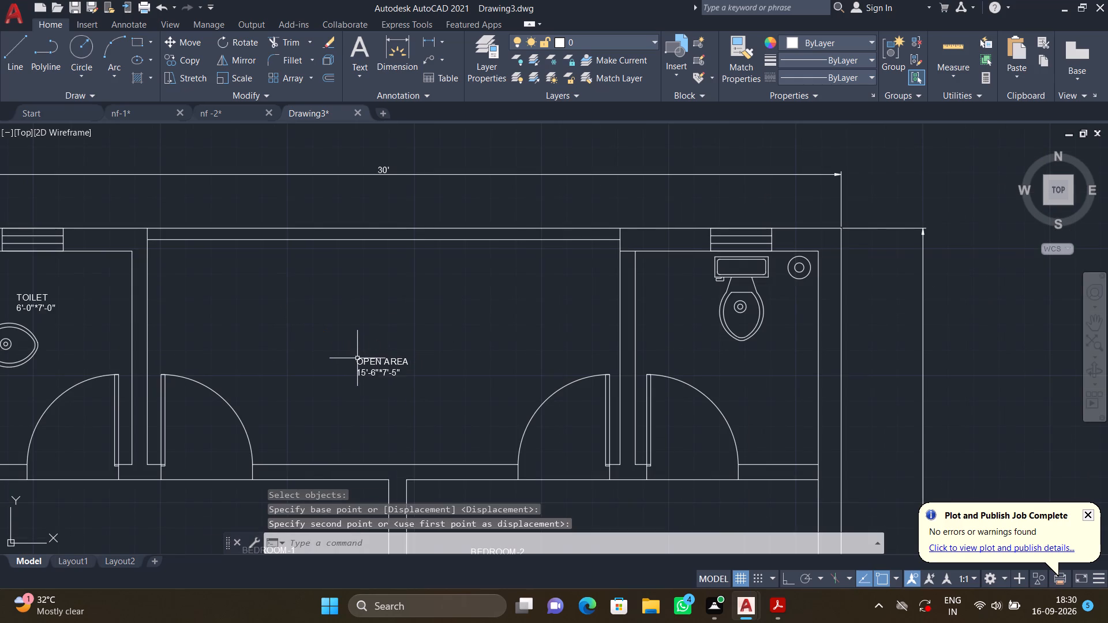
pyautogui.scroll(-1, 442, 371)
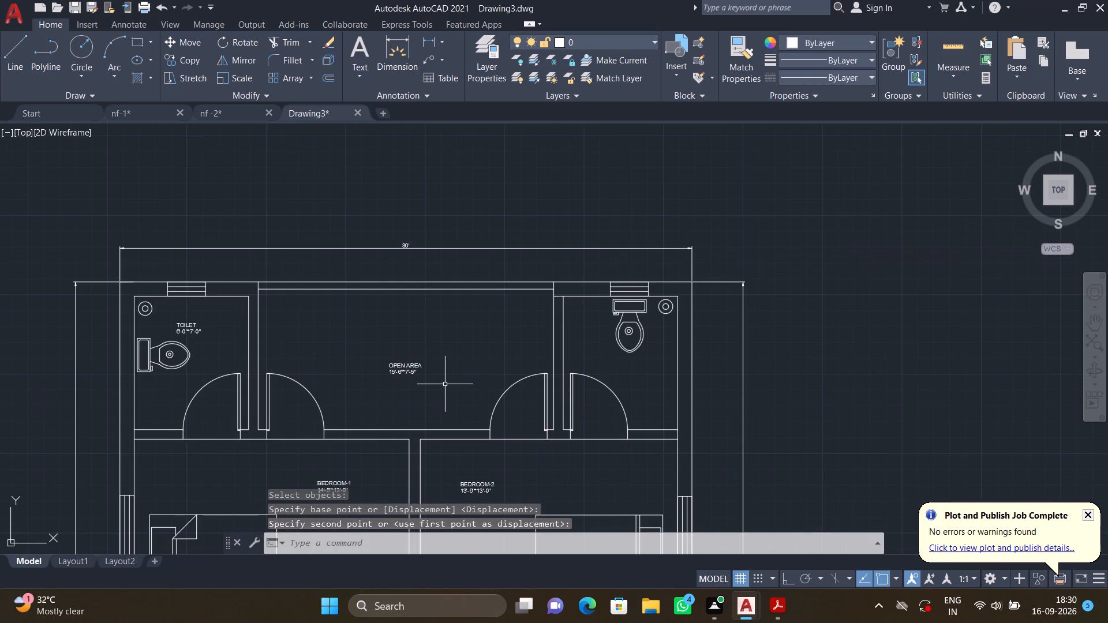
pyautogui.moveTo(444, 384); pyautogui.dragTo(258, 333, button='middle')
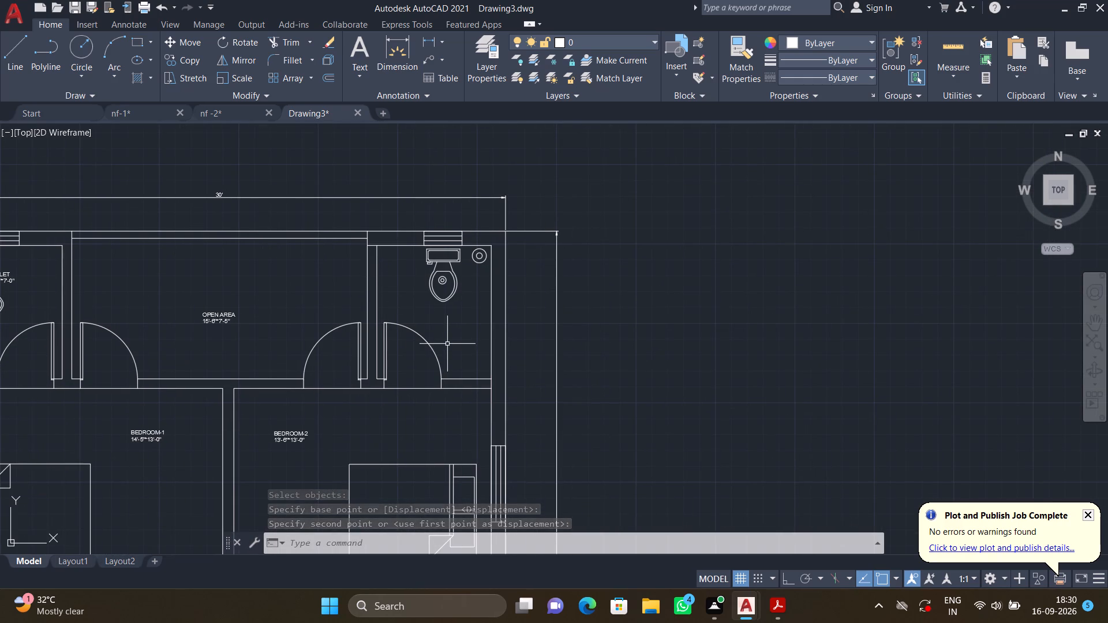
# Add multiline text reading TOILET with 6'-0"*7'-0" on a second line, below the WC in the toilet above BEDROOM-2.
pyautogui.press('m')
pyautogui.press('t')
pyautogui.press('Return')
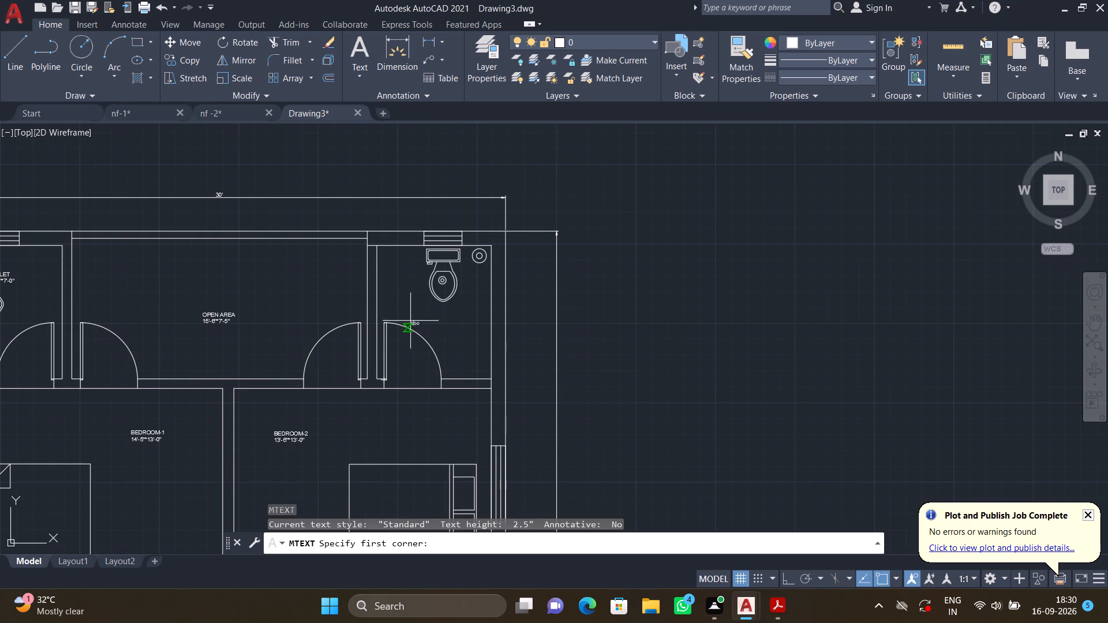
pyautogui.scroll(2, 409, 319)
pyautogui.click(410, 298)
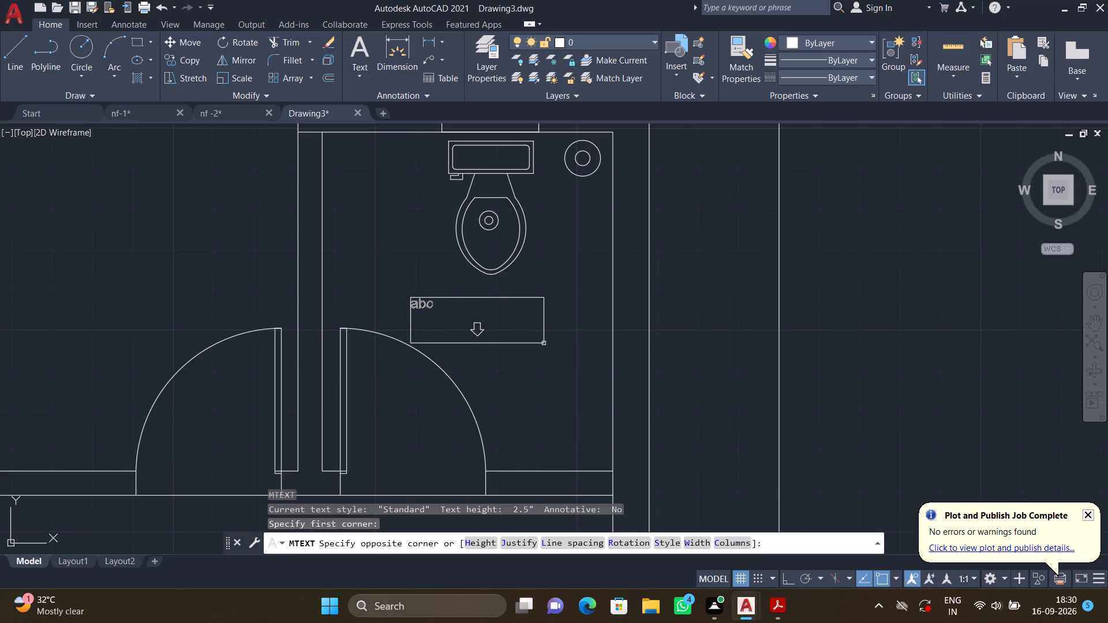
pyautogui.click(570, 340)
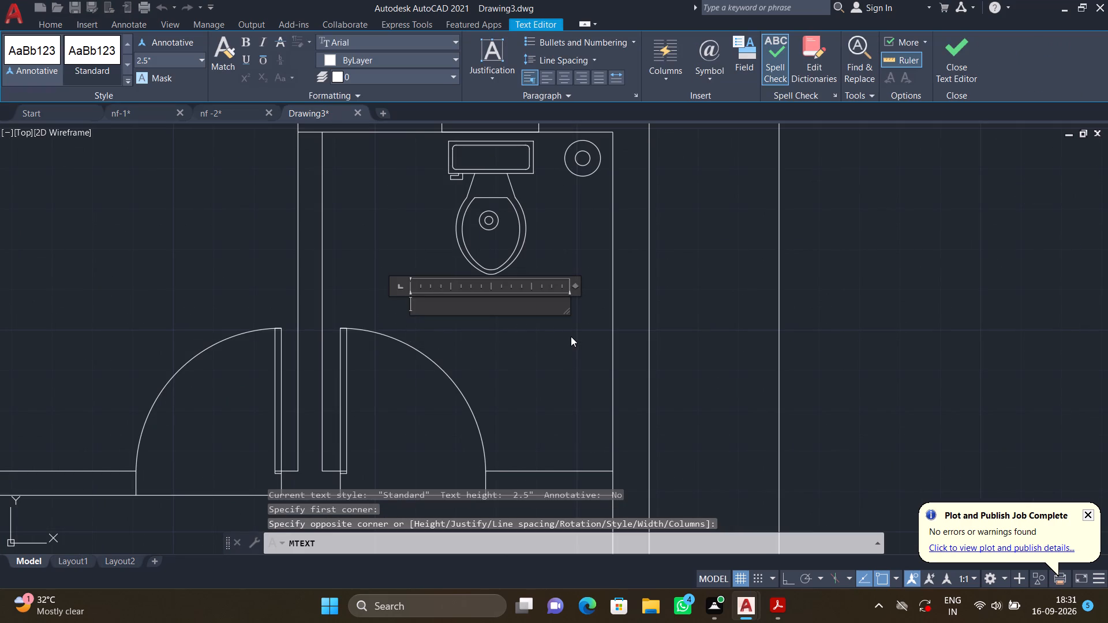
pyautogui.write('TOILET')
pyautogui.press('Return')
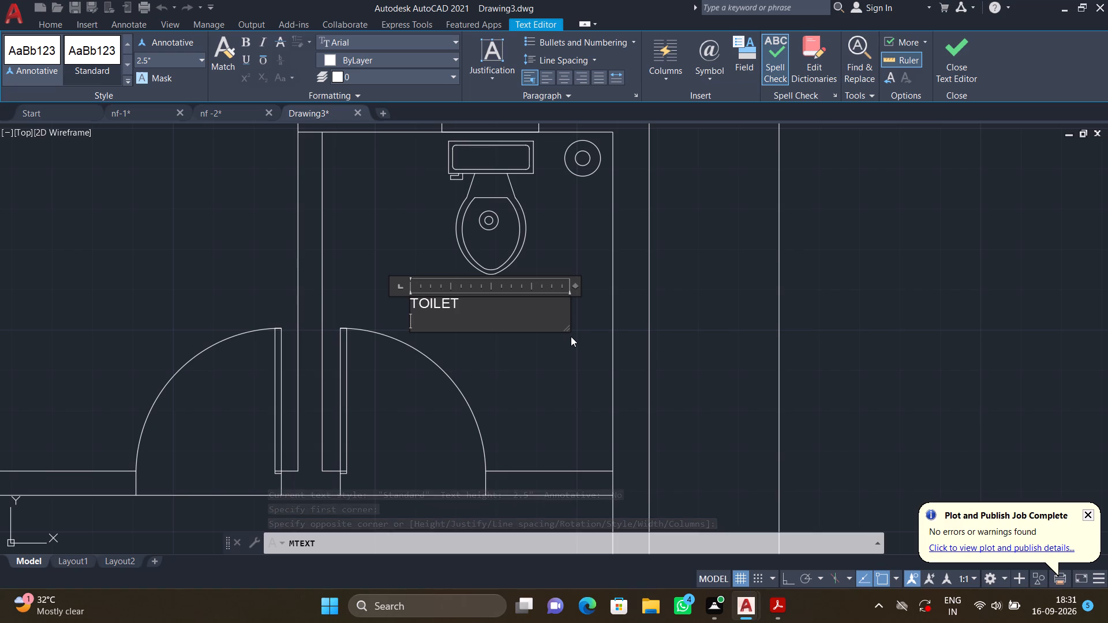
pyautogui.write('6\'-0"')
pyautogui.press('*')
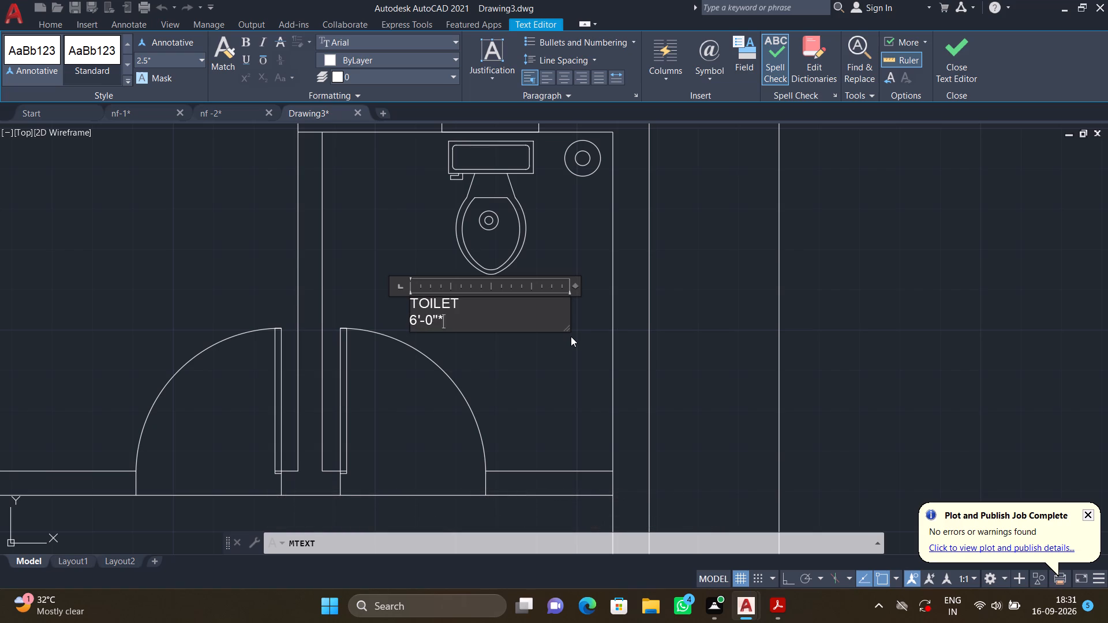
pyautogui.write("7'")
pyautogui.write('-0"')
pyautogui.press('Return')
pyautogui.press('Escape')
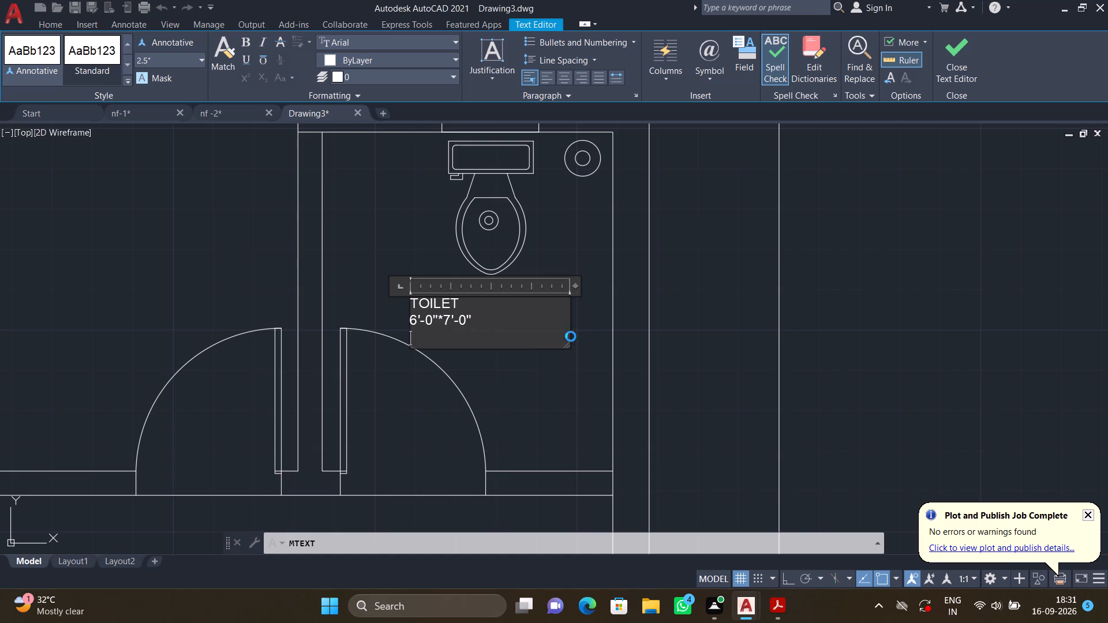
pyautogui.click(578, 299)
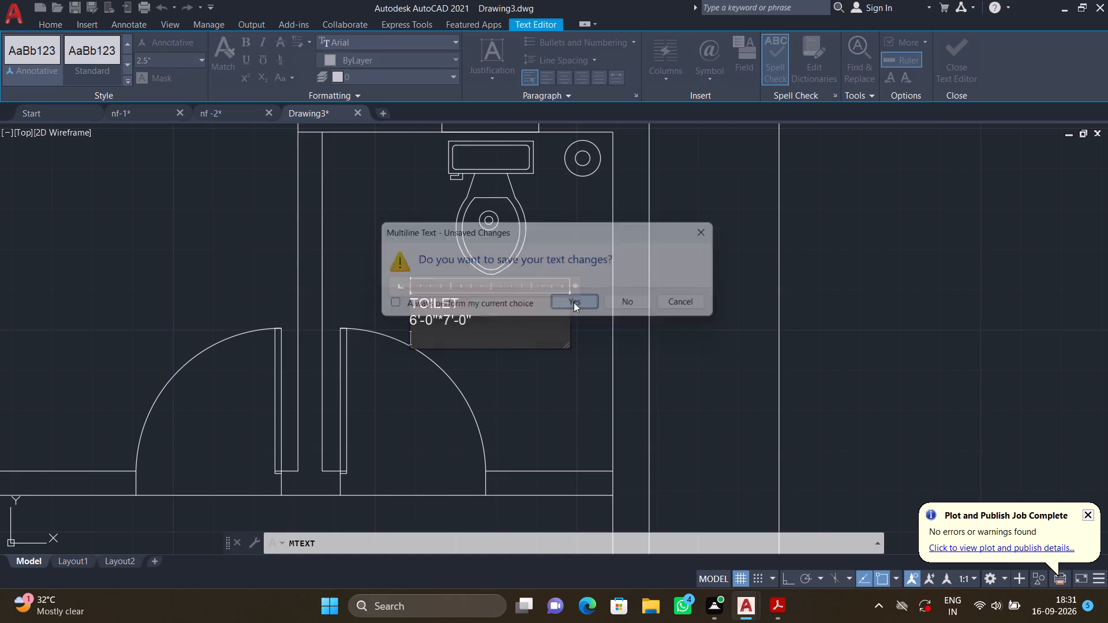
# Move the new TOILET label down and across to the clear floor between the door swing and the outer wall.
pyautogui.press('m')
pyautogui.press('Return')
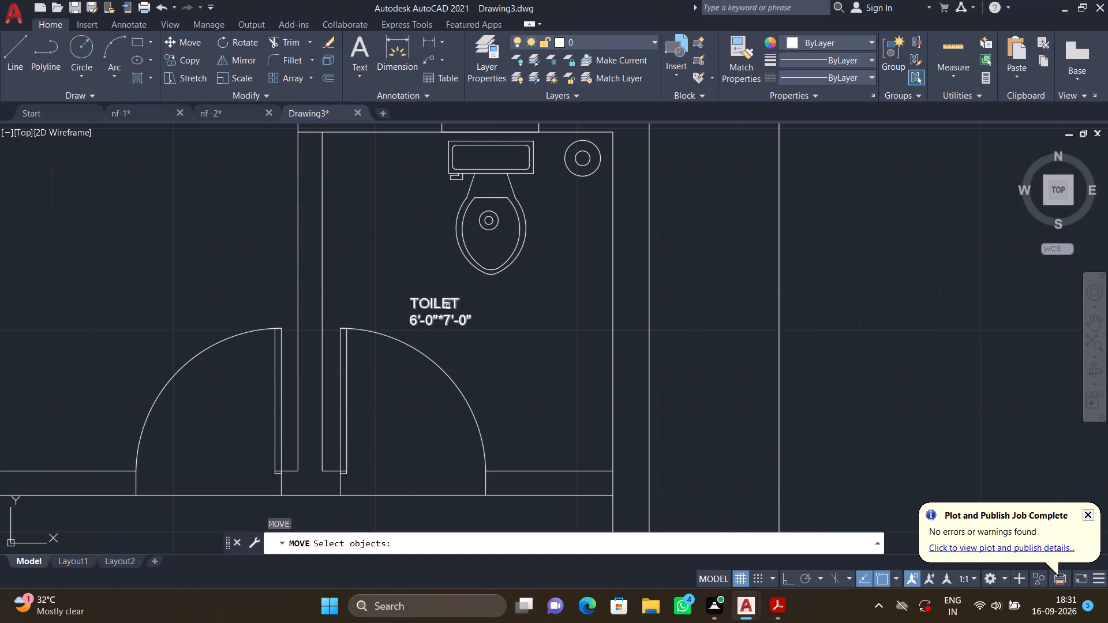
pyautogui.click(444, 302)
pyautogui.press('Return')
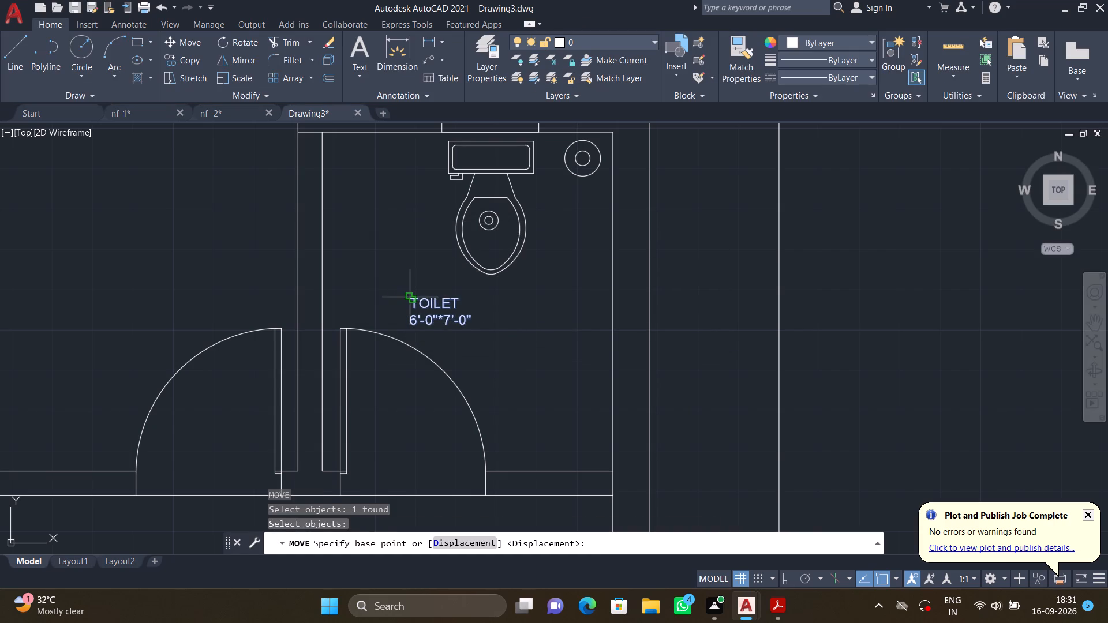
pyautogui.click(409, 297)
pyautogui.click(500, 329)
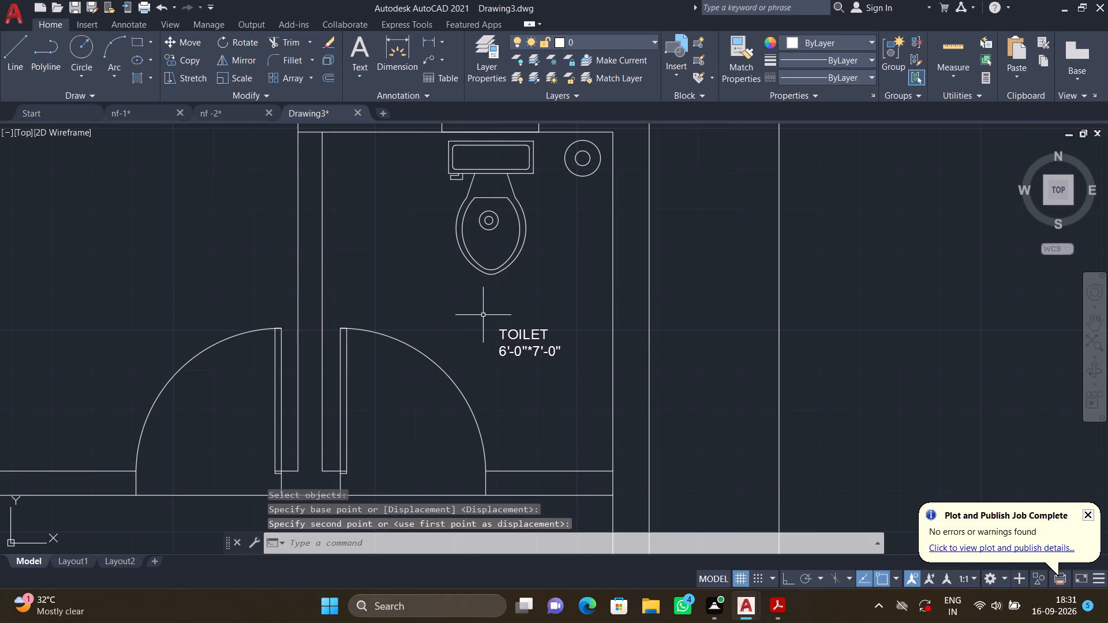
# Add a multiline text title reading "30*60 (Sqft) House Plan -East Face" above the floor plan's overall width dimension.
pyautogui.scroll(-2, 481, 315)
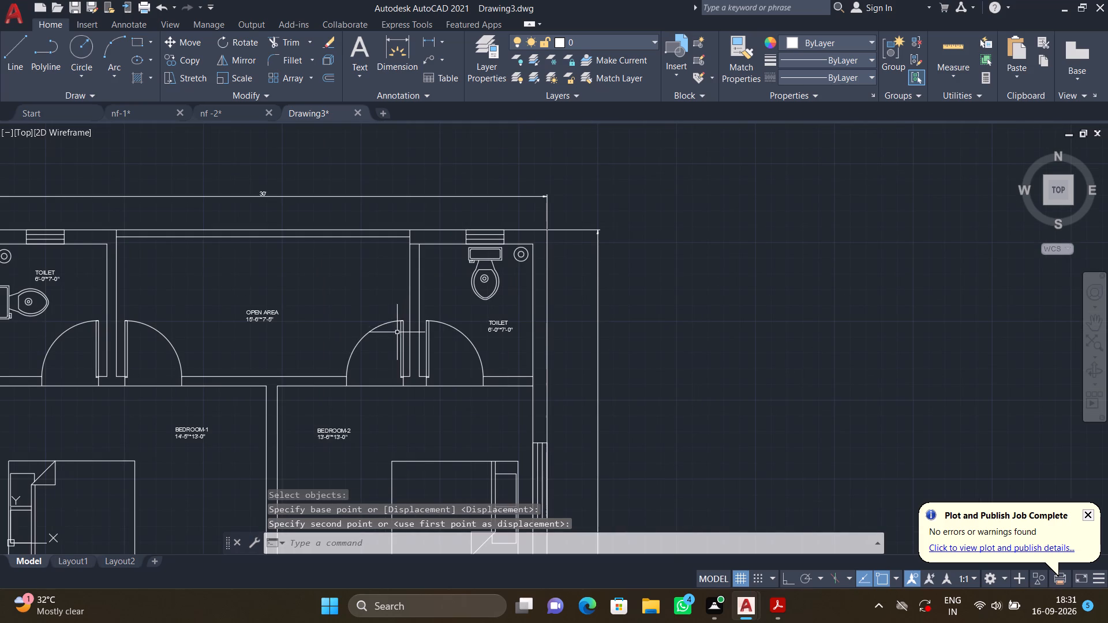
pyautogui.scroll(-2, 373, 341)
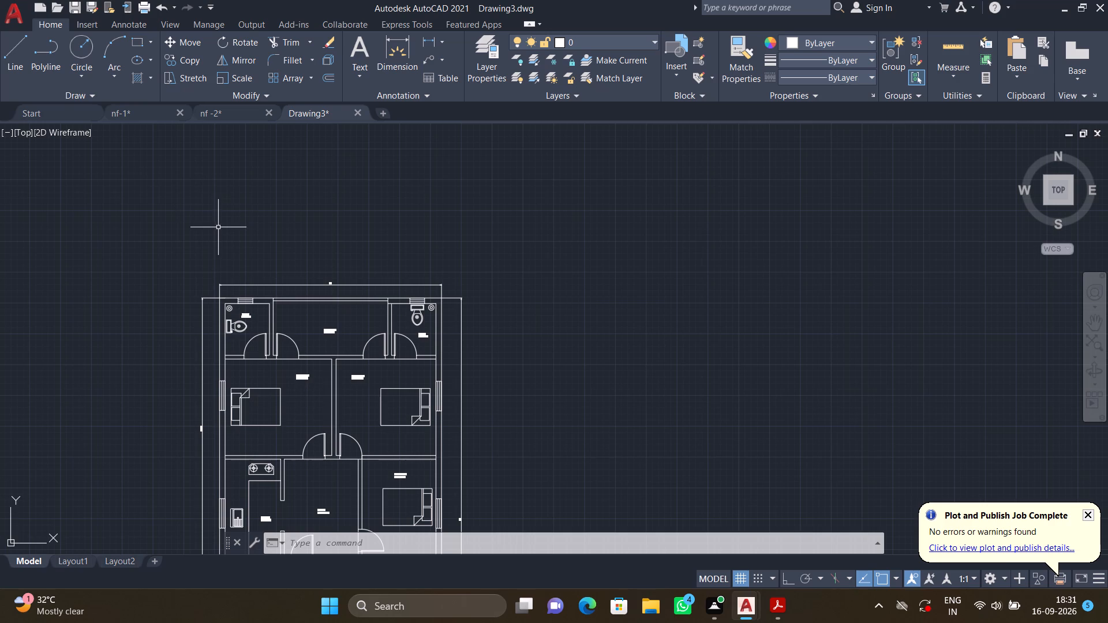
pyautogui.write('MT')
pyautogui.press('Return')
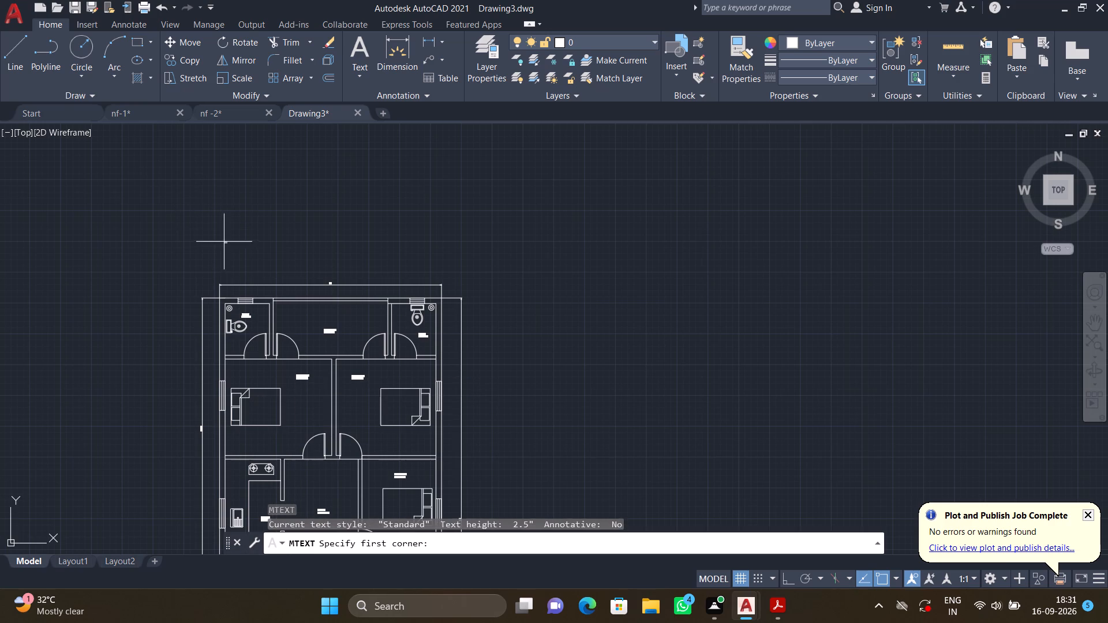
pyautogui.click(224, 242)
pyautogui.click(447, 264)
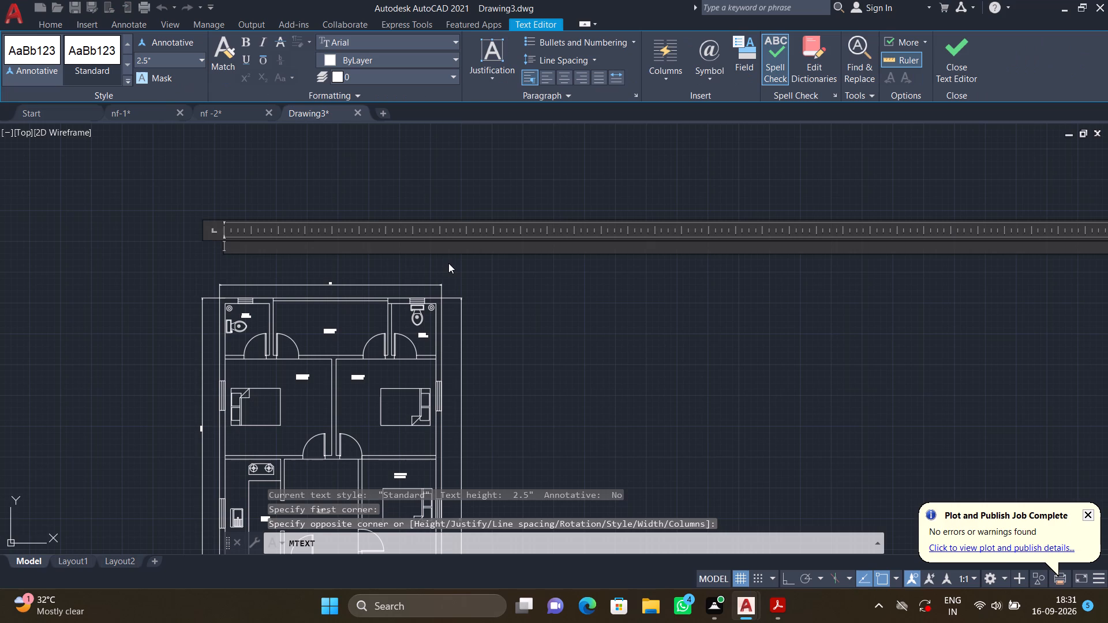
pyautogui.write('30')
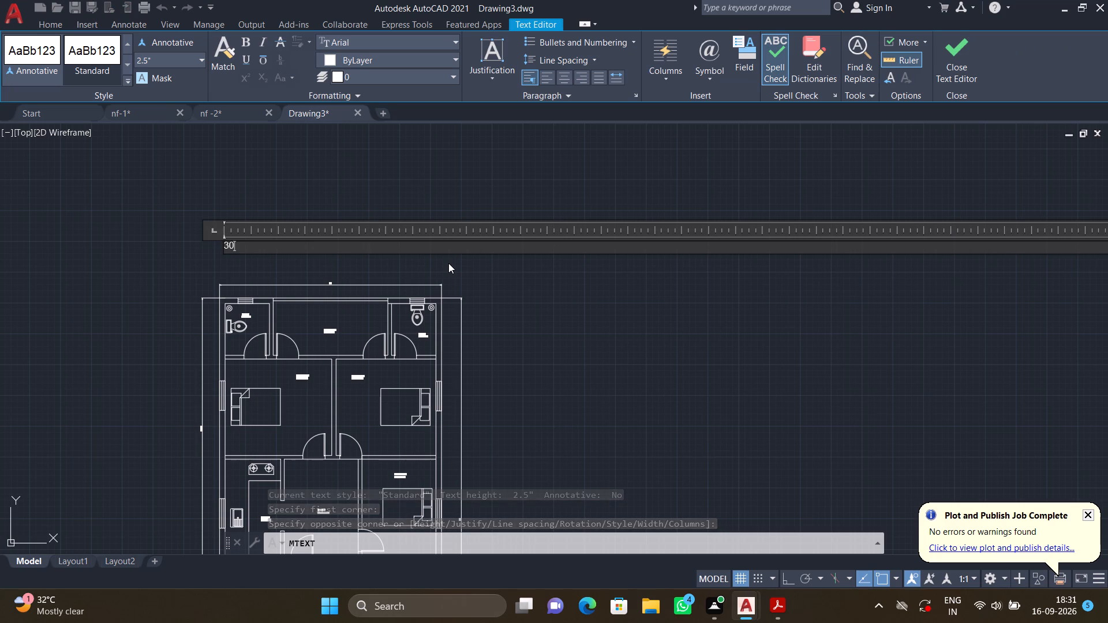
pyautogui.write('*60')
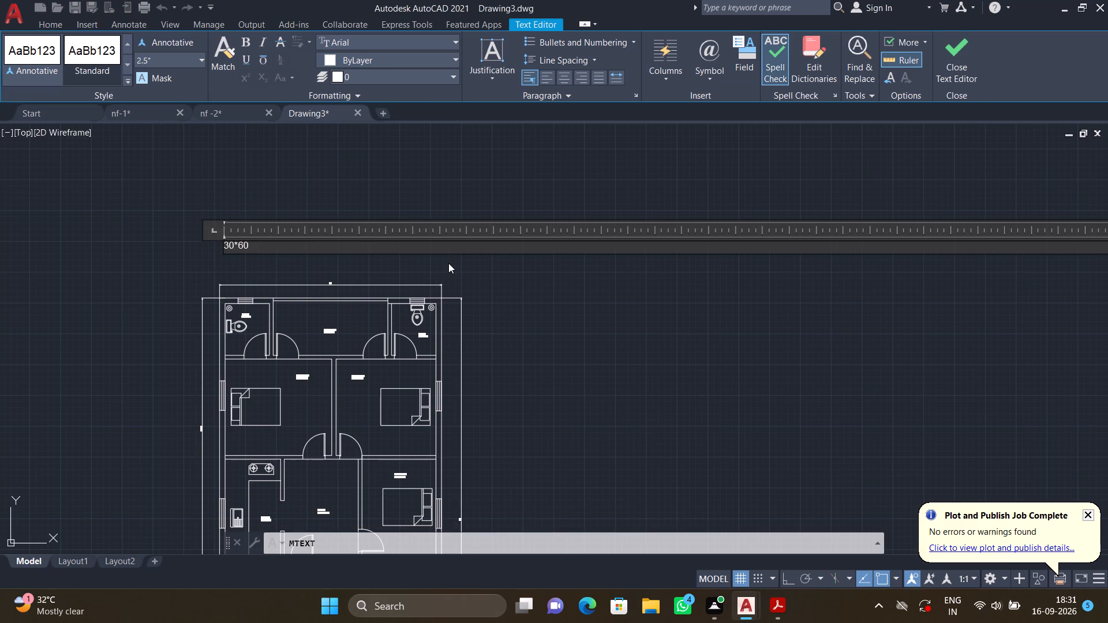
pyautogui.press('space')
pyautogui.hotkey('shift', '(')
pyautogui.press('s')
pyautogui.press('q')
pyautogui.write('ft')
pyautogui.hotkey('shift', ')')
pyautogui.press('space')
pyautogui.press('h')
pyautogui.write('ouse')
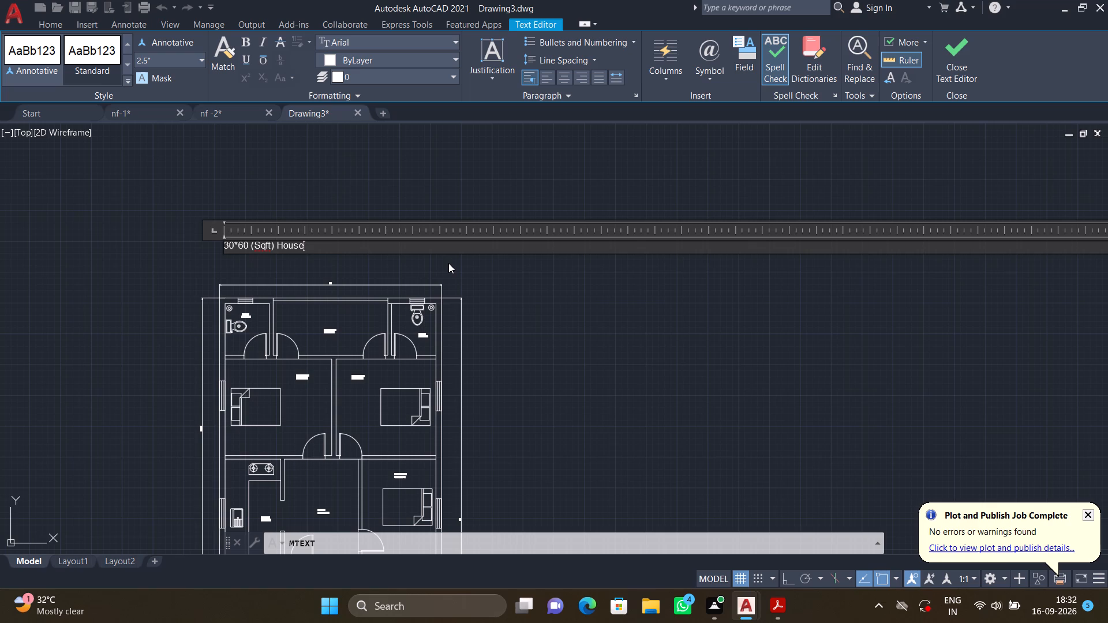
pyautogui.press('space')
pyautogui.press('p')
pyautogui.write('lan')
pyautogui.press('space')
pyautogui.write('-')
pyautogui.press('e')
pyautogui.write('ast')
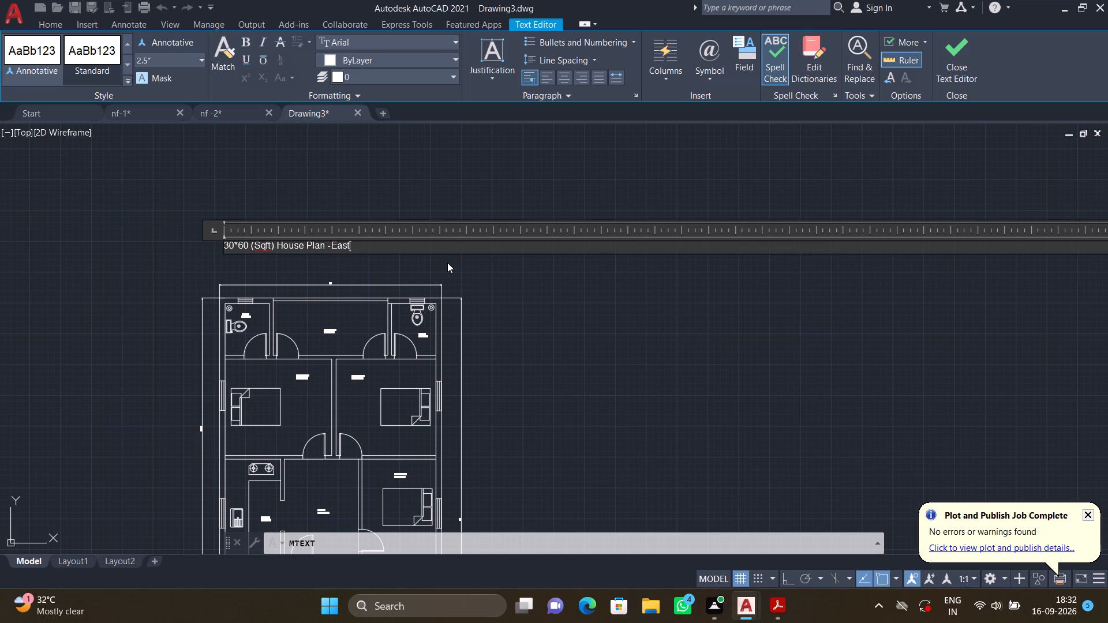
pyautogui.press('space')
pyautogui.press('f')
pyautogui.write('ace')
pyautogui.press('Return')
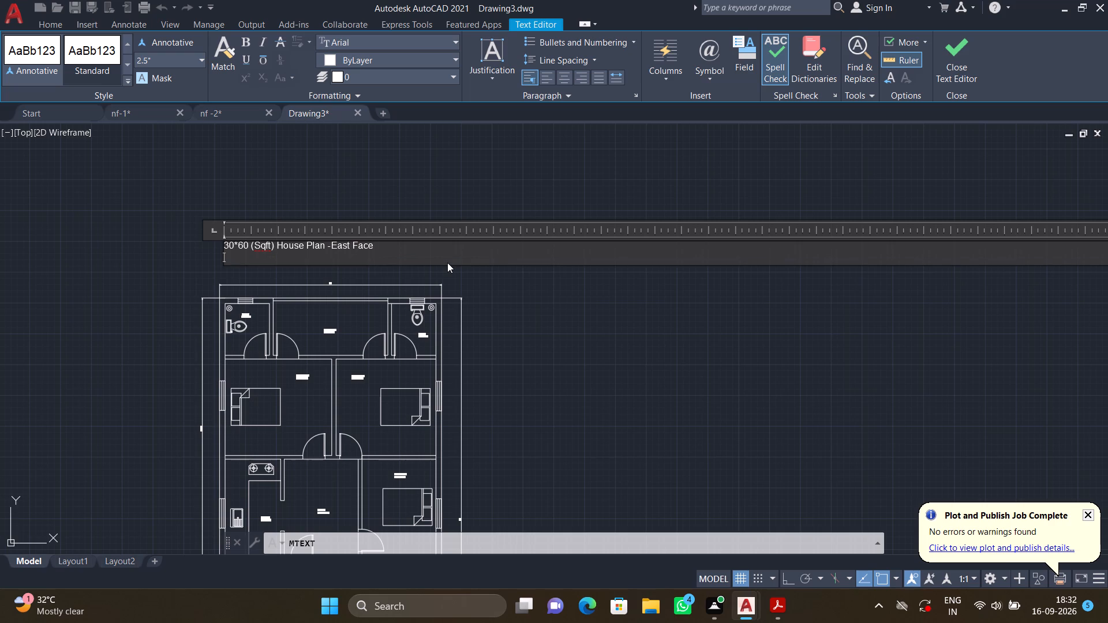
pyautogui.press('Escape')
pyautogui.click(589, 300)
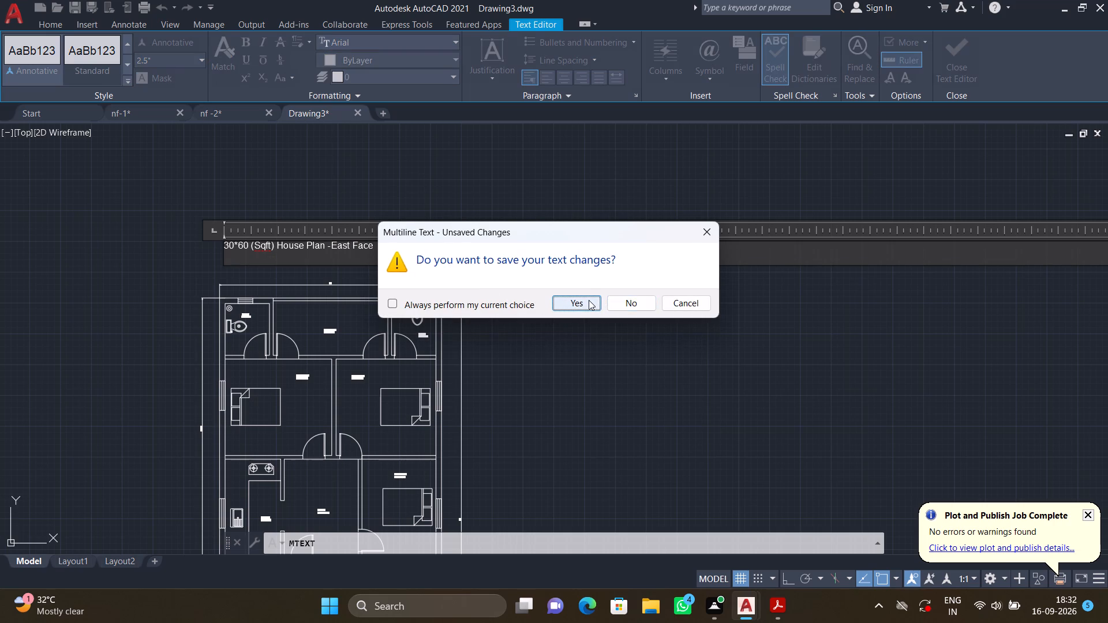
# Move the house plan title down and across to sit centred just above the 30' width dimension.
pyautogui.scroll(3, 245, 232)
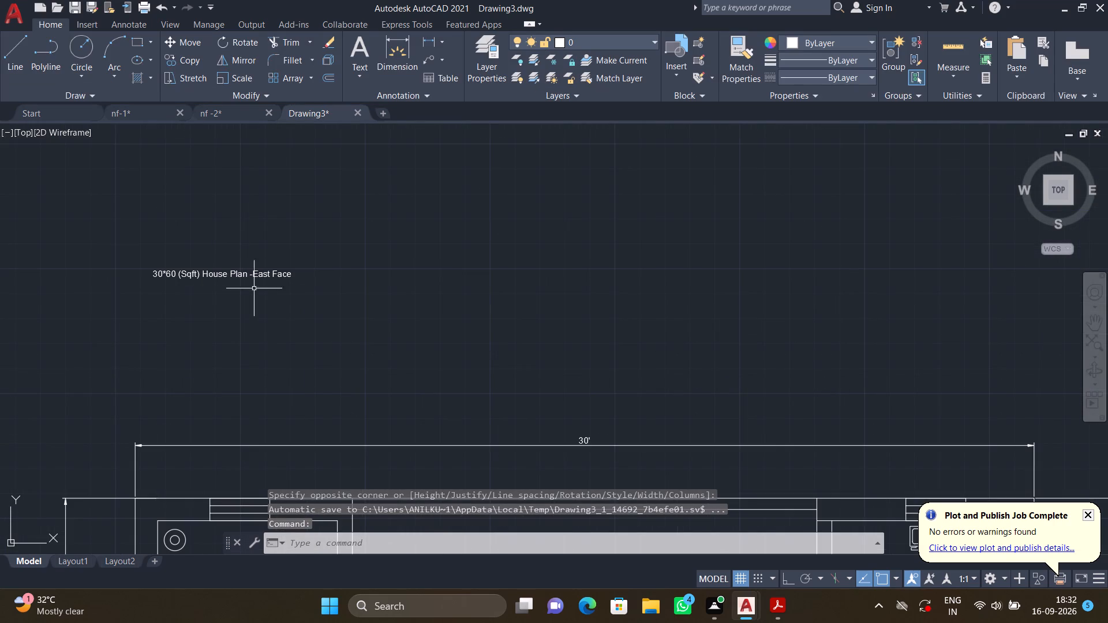
pyautogui.press('m')
pyautogui.press('Return')
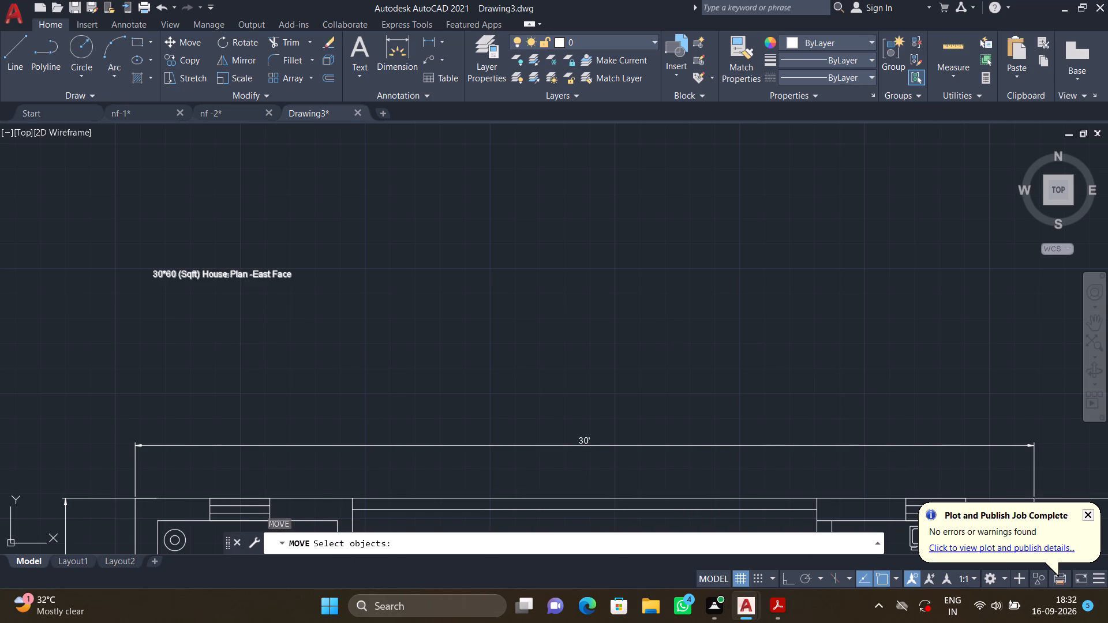
pyautogui.click(227, 275)
pyautogui.press('Return')
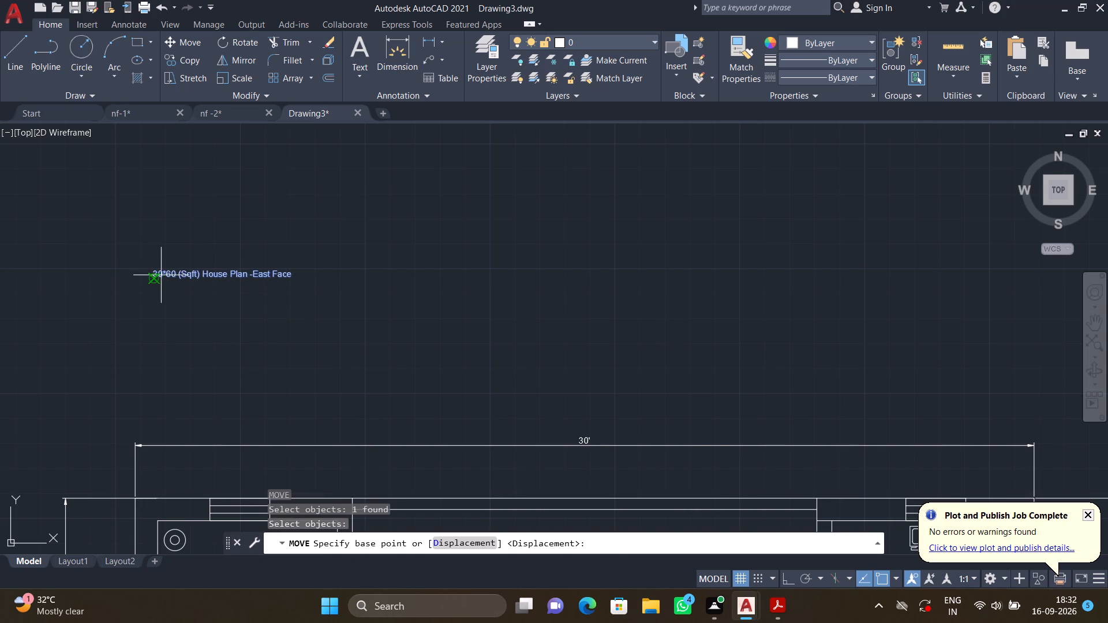
pyautogui.click(152, 269)
pyautogui.scroll(-1, 429, 327)
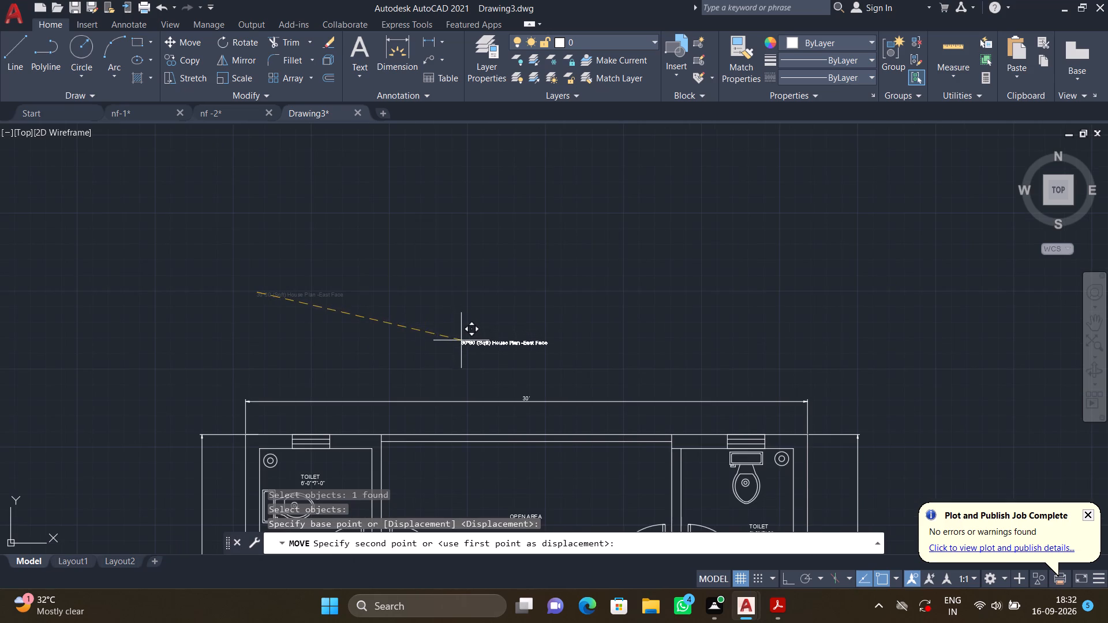
pyautogui.click(491, 361)
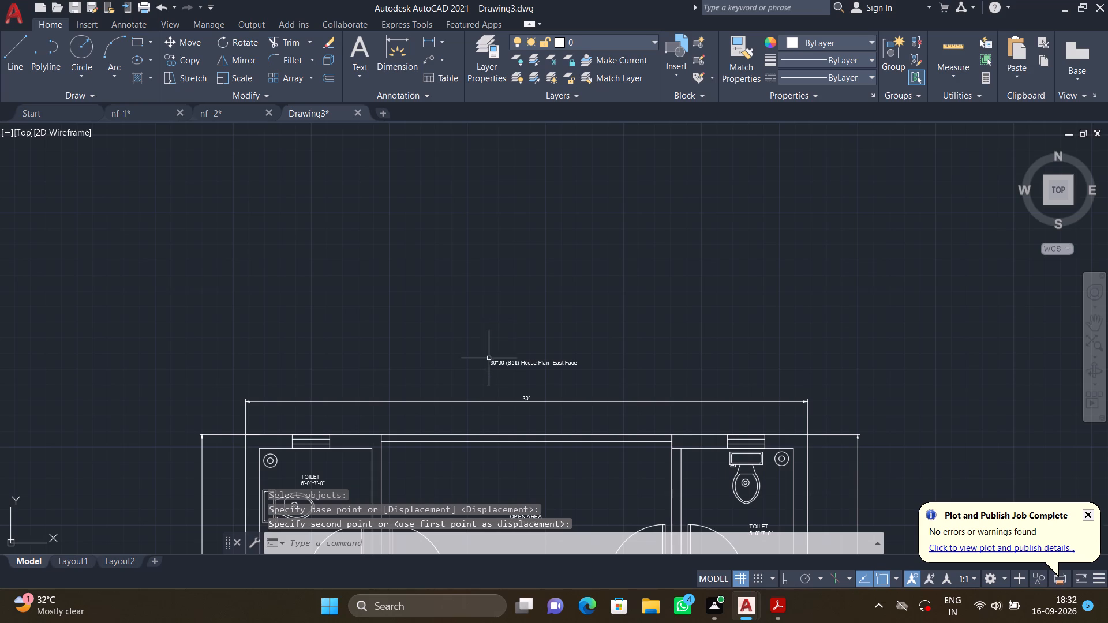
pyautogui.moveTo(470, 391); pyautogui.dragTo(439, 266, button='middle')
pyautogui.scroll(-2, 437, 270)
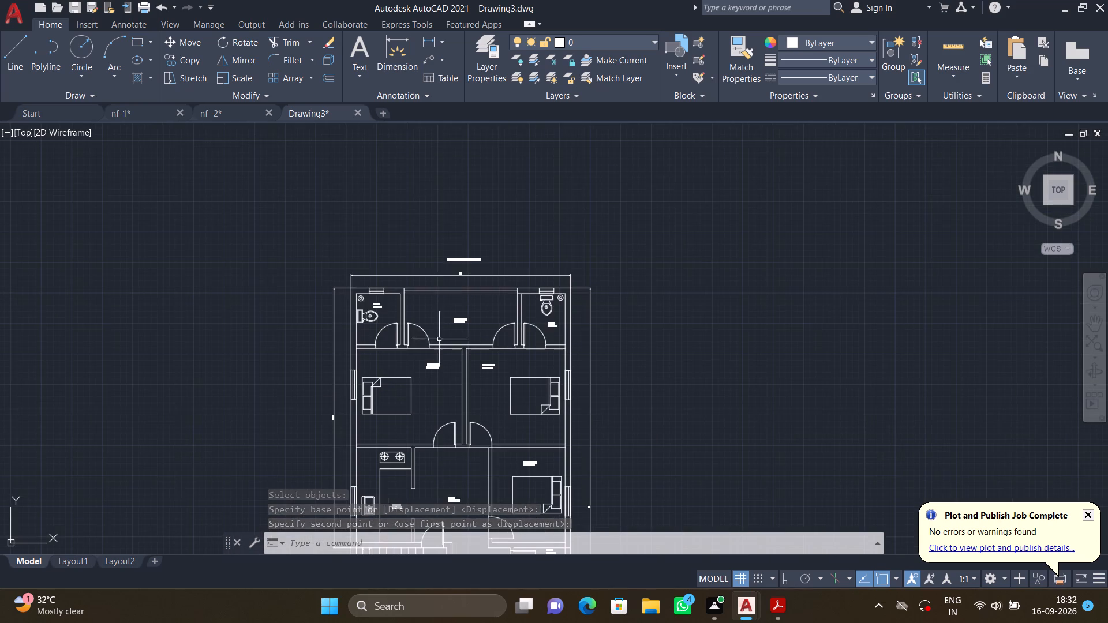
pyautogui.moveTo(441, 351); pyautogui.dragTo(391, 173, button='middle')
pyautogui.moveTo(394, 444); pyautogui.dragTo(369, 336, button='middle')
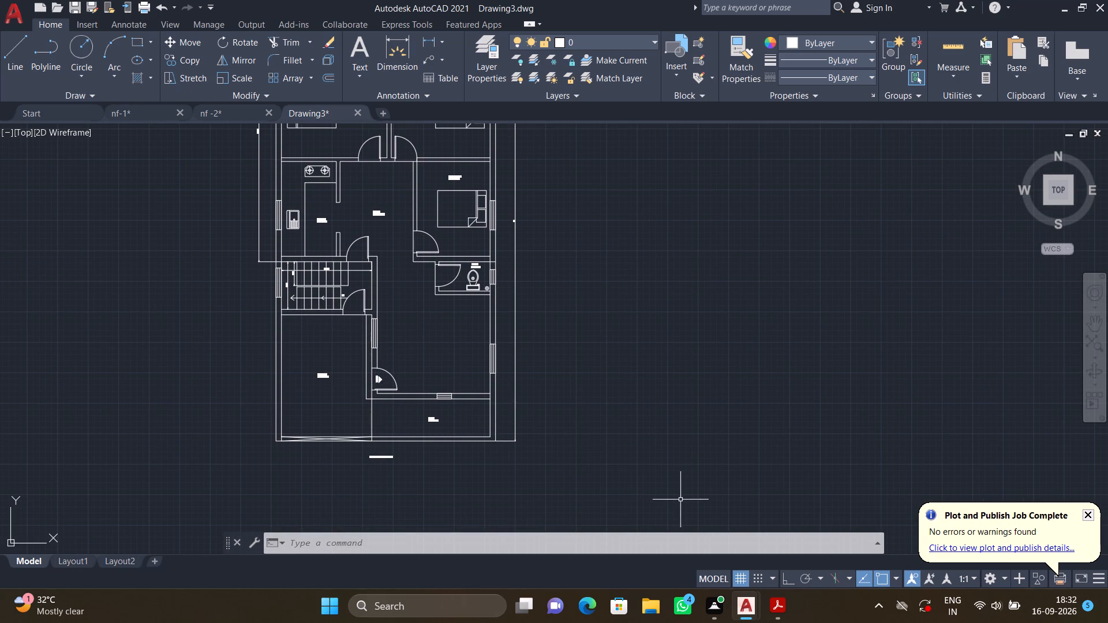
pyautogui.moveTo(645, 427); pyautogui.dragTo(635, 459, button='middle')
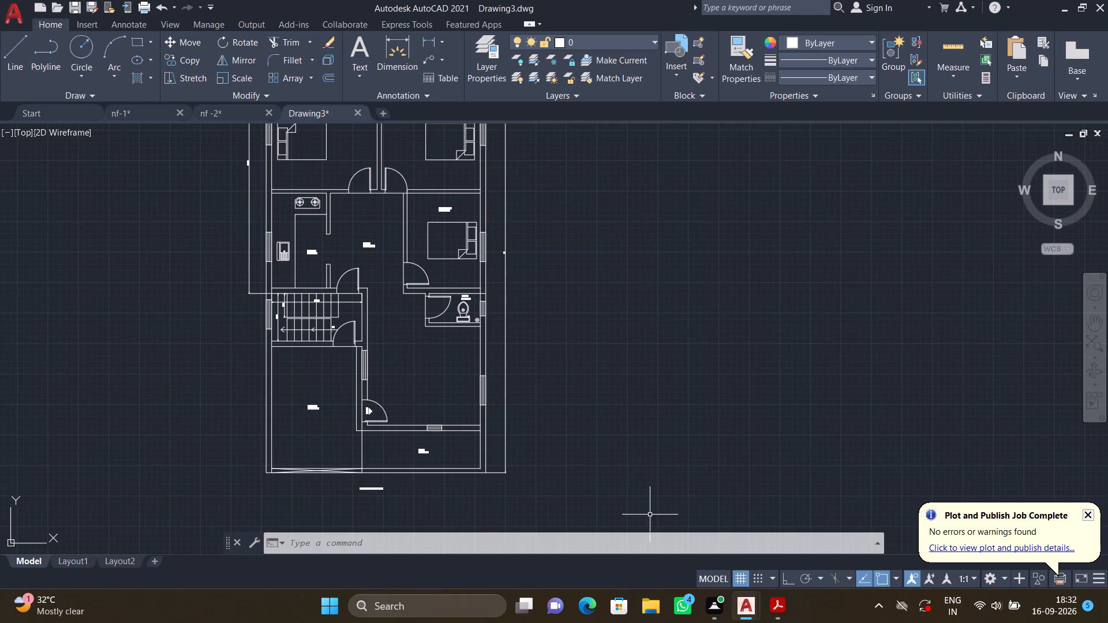
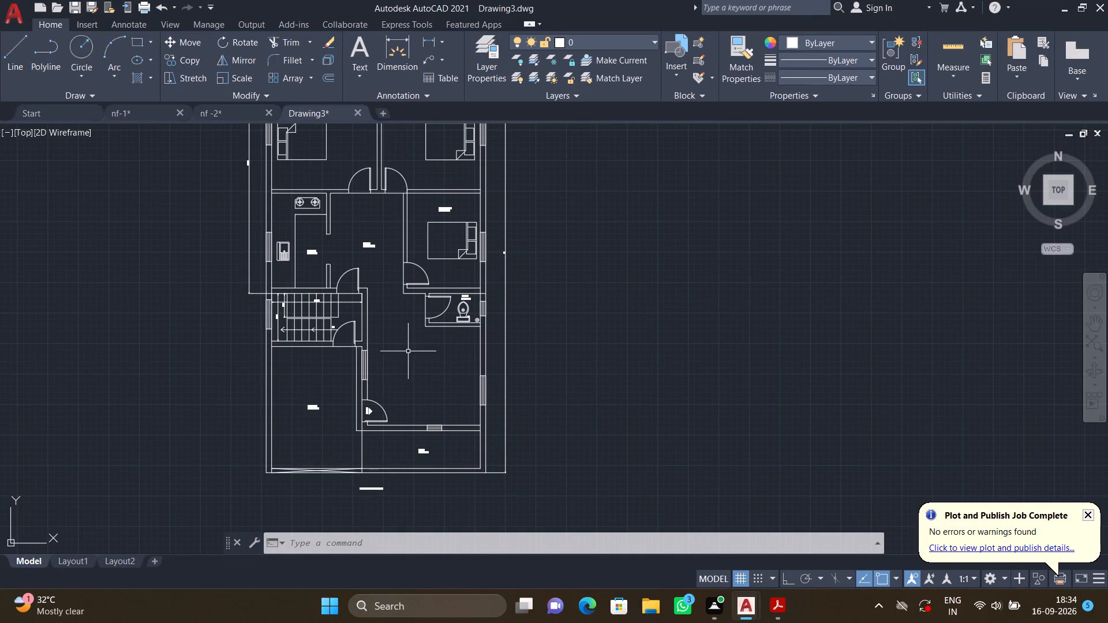
# Add multiline text reading LIVING with 15'-2"*12'-0" on a second line, in the large room between the toilet and the lawn.
pyautogui.scroll(2, 408, 350)
pyautogui.write('mt')
pyautogui.press('Return')
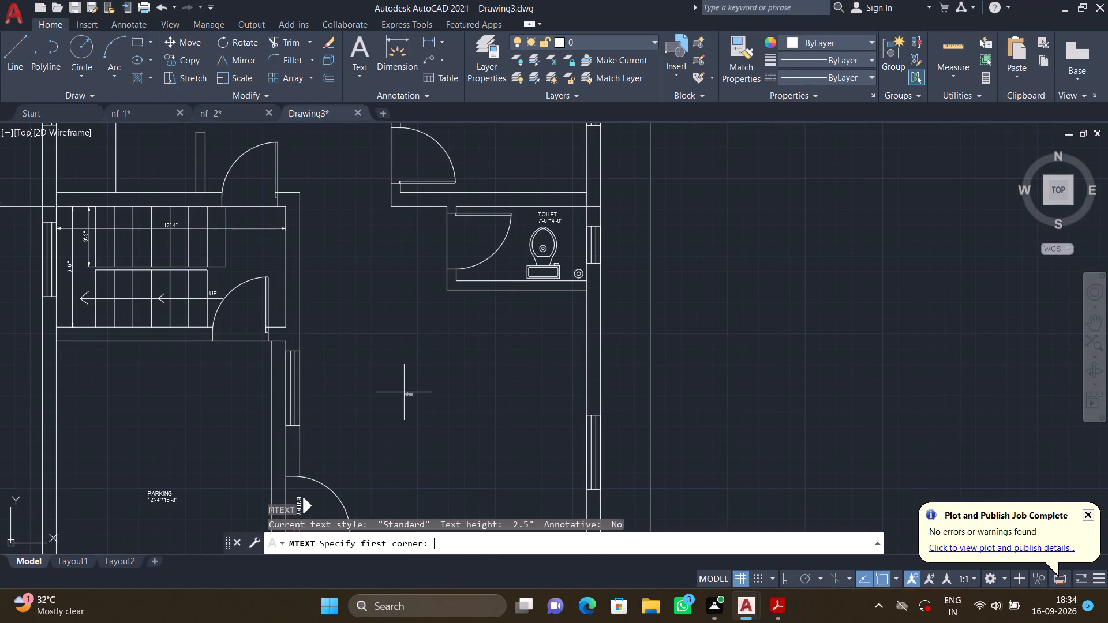
pyautogui.scroll(-1, 398, 387)
pyautogui.moveTo(398, 388); pyautogui.dragTo(384, 340, button='middle')
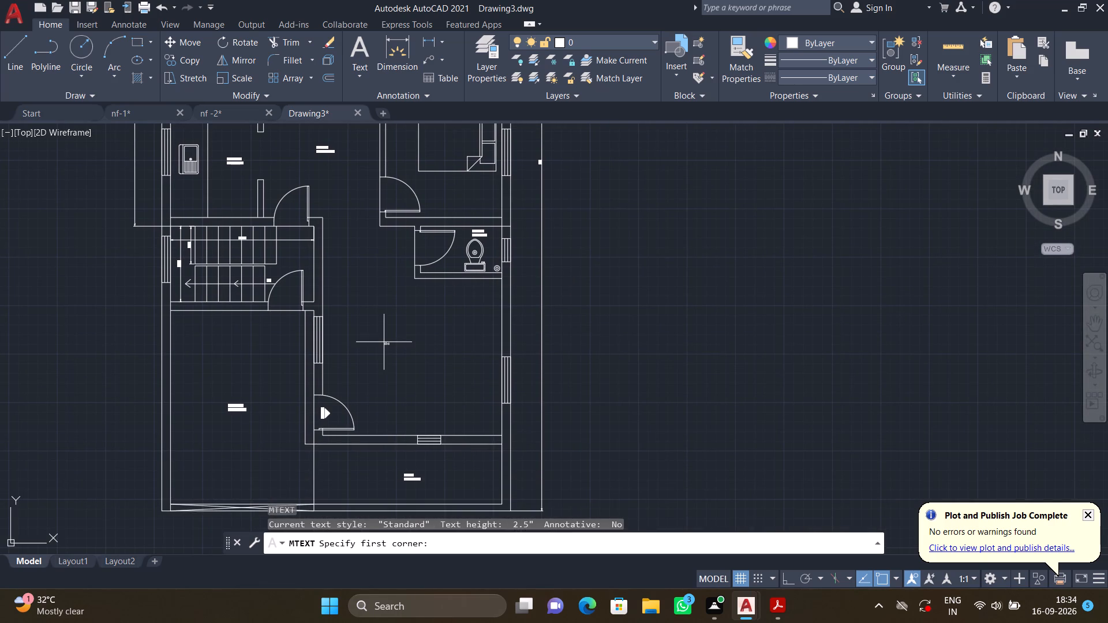
pyautogui.click(382, 335)
pyautogui.click(469, 393)
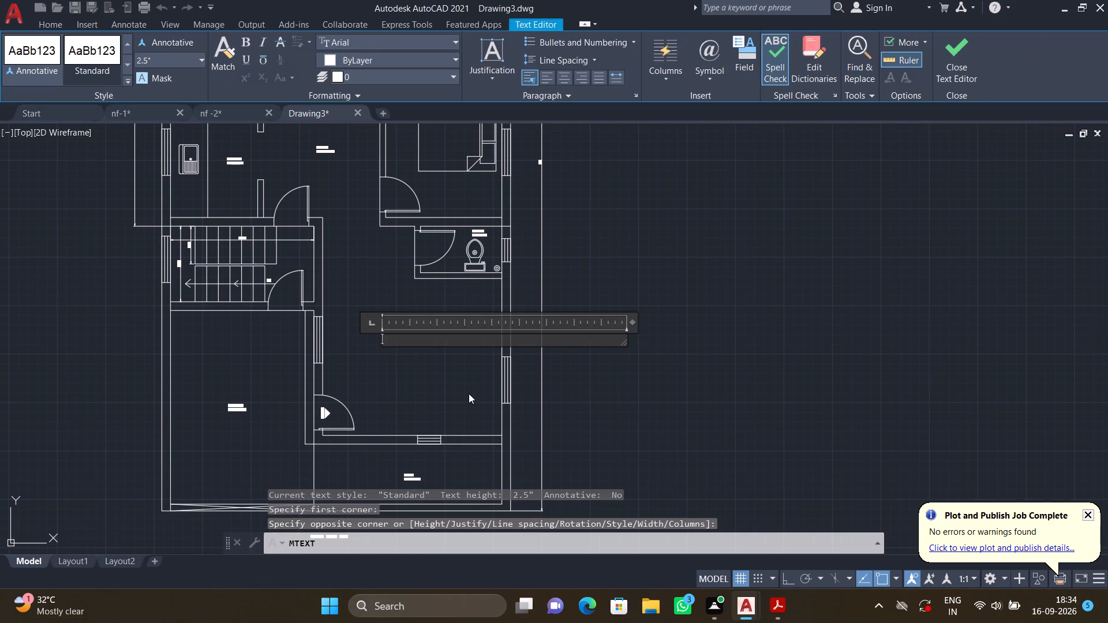
pyautogui.write('living')
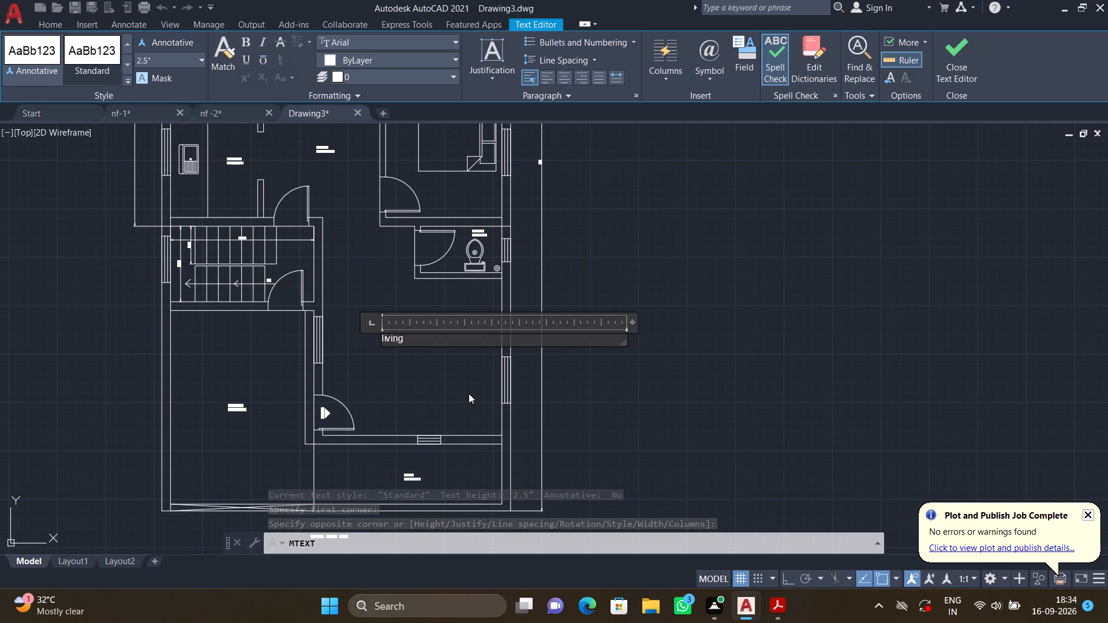
pyautogui.press('BackSpace')
pyautogui.press('BackSpace')
pyautogui.press('BackSpace')
pyautogui.press('BackSpace')
pyautogui.press('BackSpace')
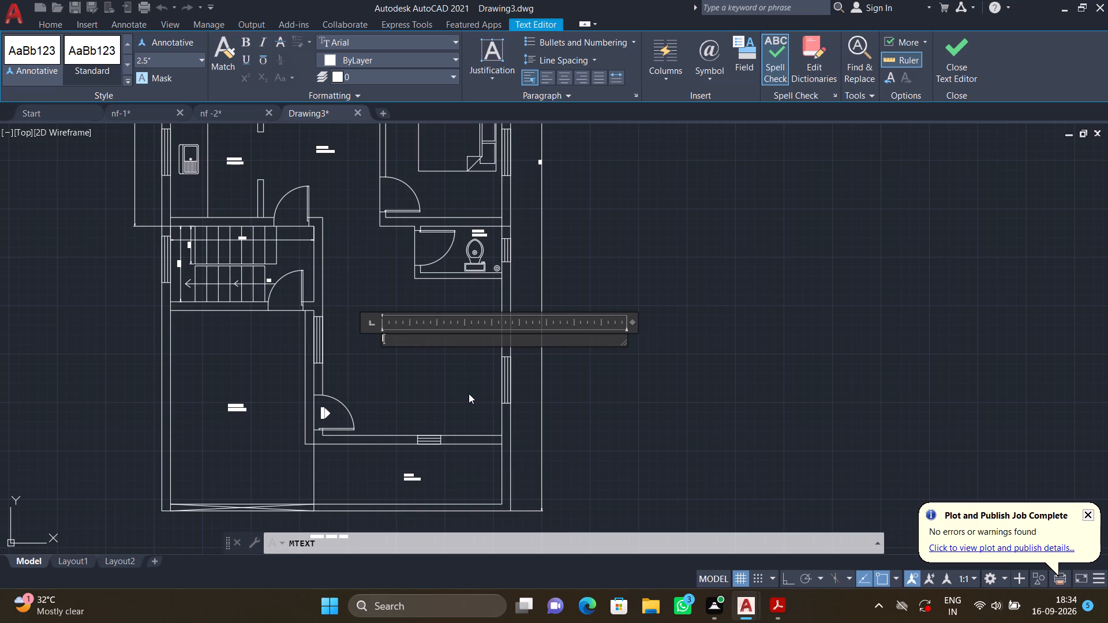
pyautogui.press('BackSpace')
pyautogui.write('LI')
pyautogui.write('VING')
pyautogui.press('Return')
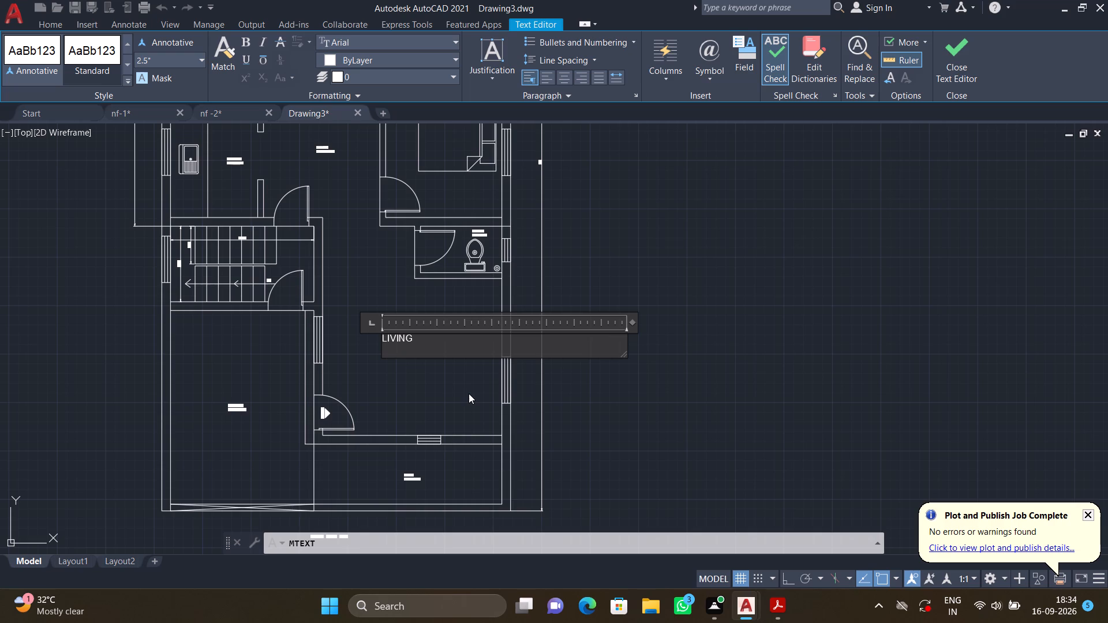
pyautogui.write("15'")
pyautogui.press('-')
pyautogui.write('2"')
pyautogui.press('*')
pyautogui.write("12'")
pyautogui.write('-0"')
pyautogui.press('Return')
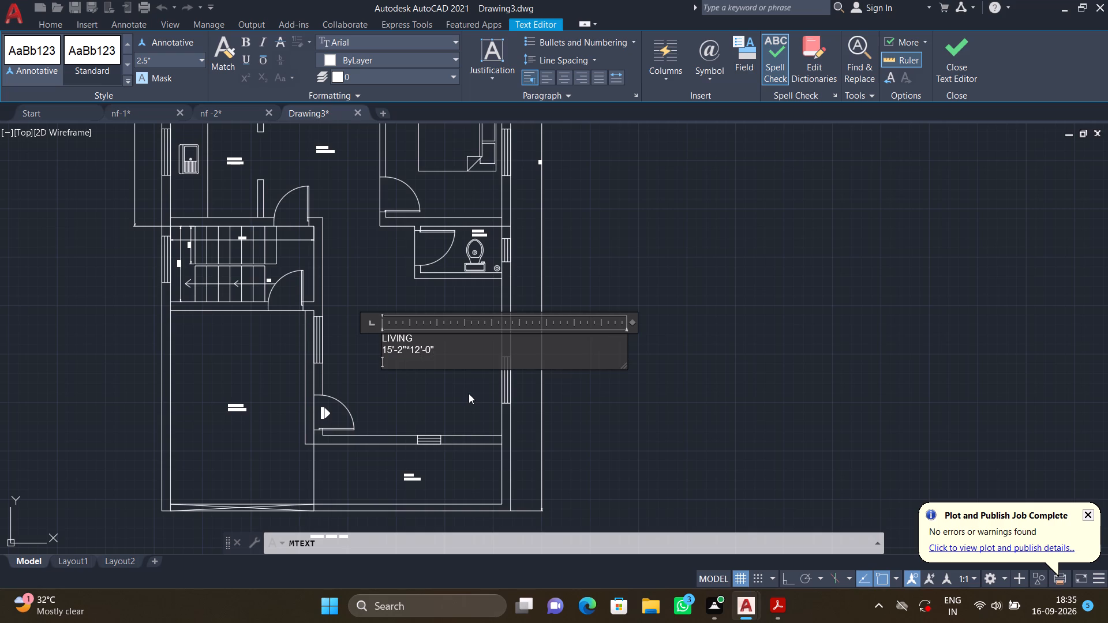
pyautogui.press('Escape')
pyautogui.click(586, 306)
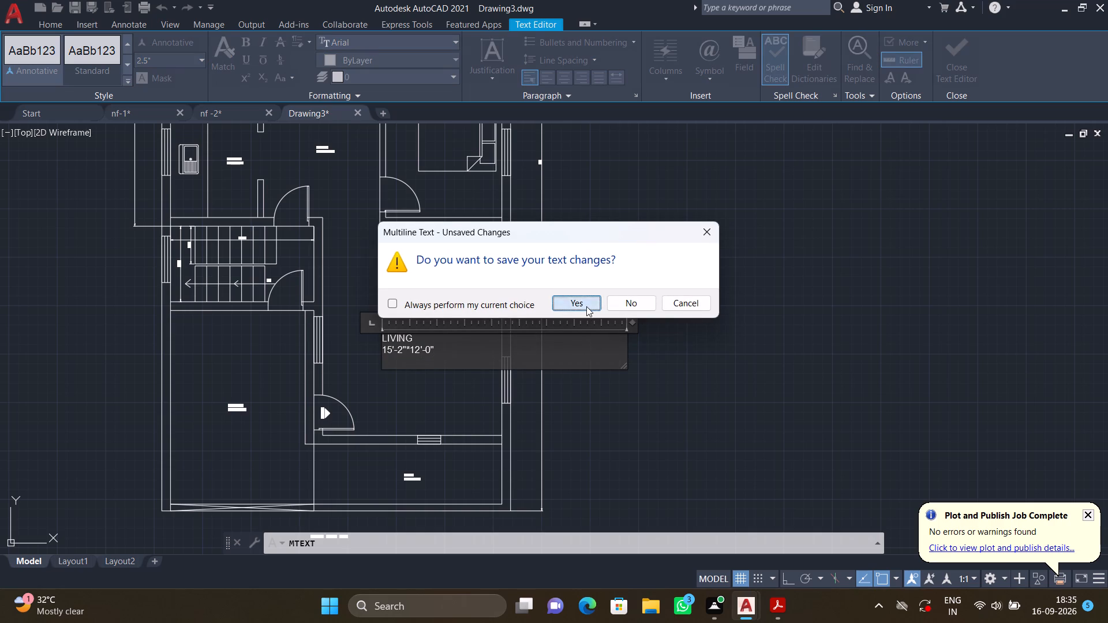
# Move the LIVING label slightly down and across to the middle of the living room.
pyautogui.scroll(3, 403, 344)
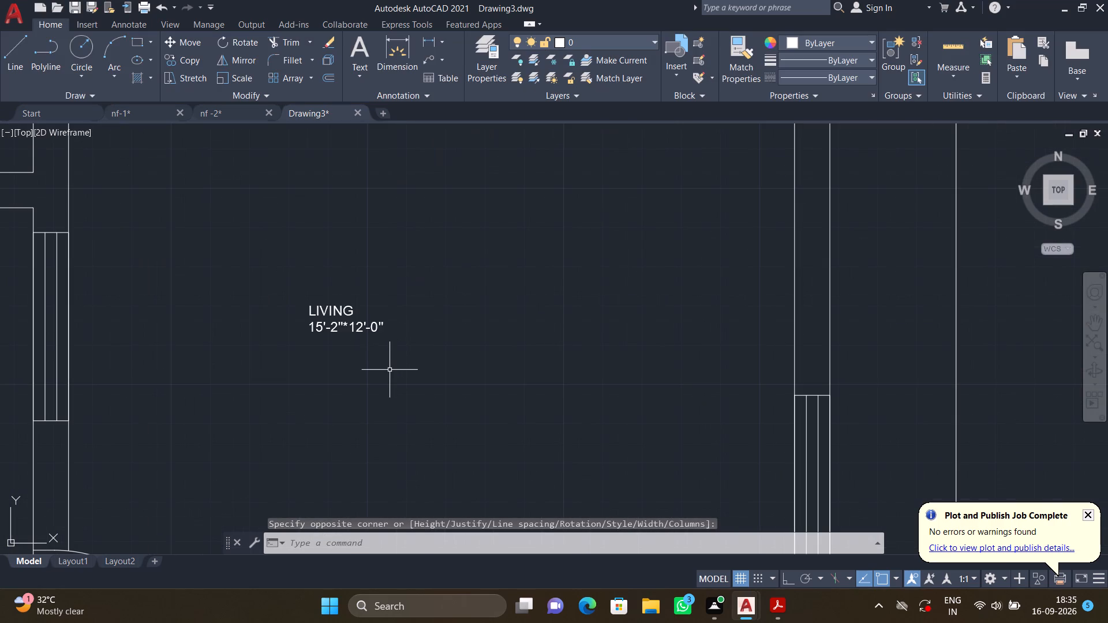
pyautogui.press('m')
pyautogui.press('Return')
pyautogui.click(336, 303)
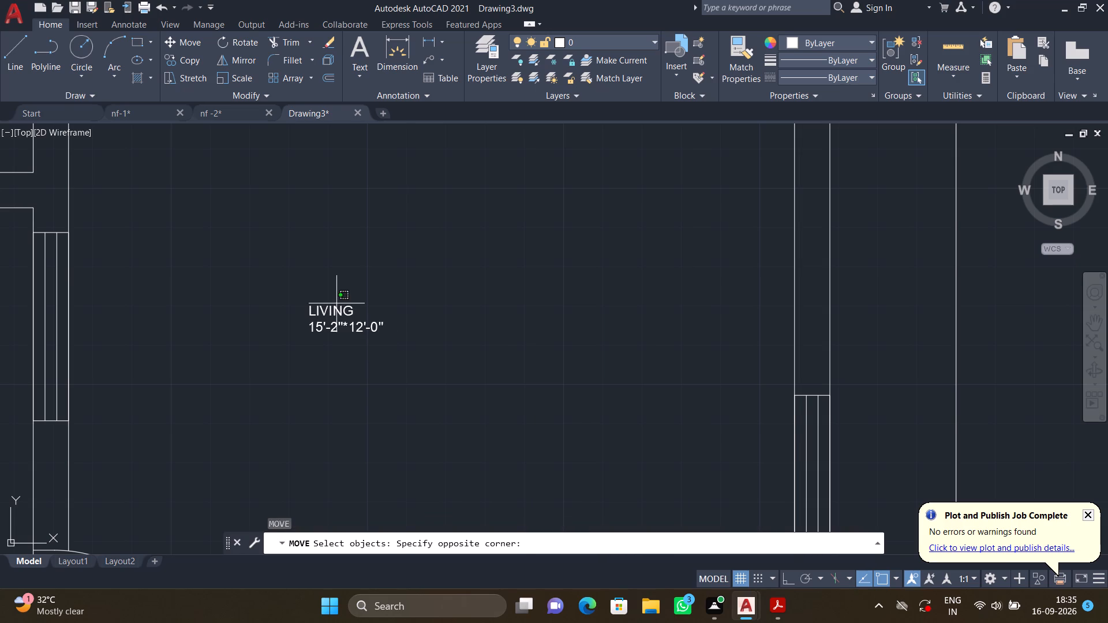
pyautogui.click(338, 312)
pyautogui.click(338, 312)
pyautogui.press('Return')
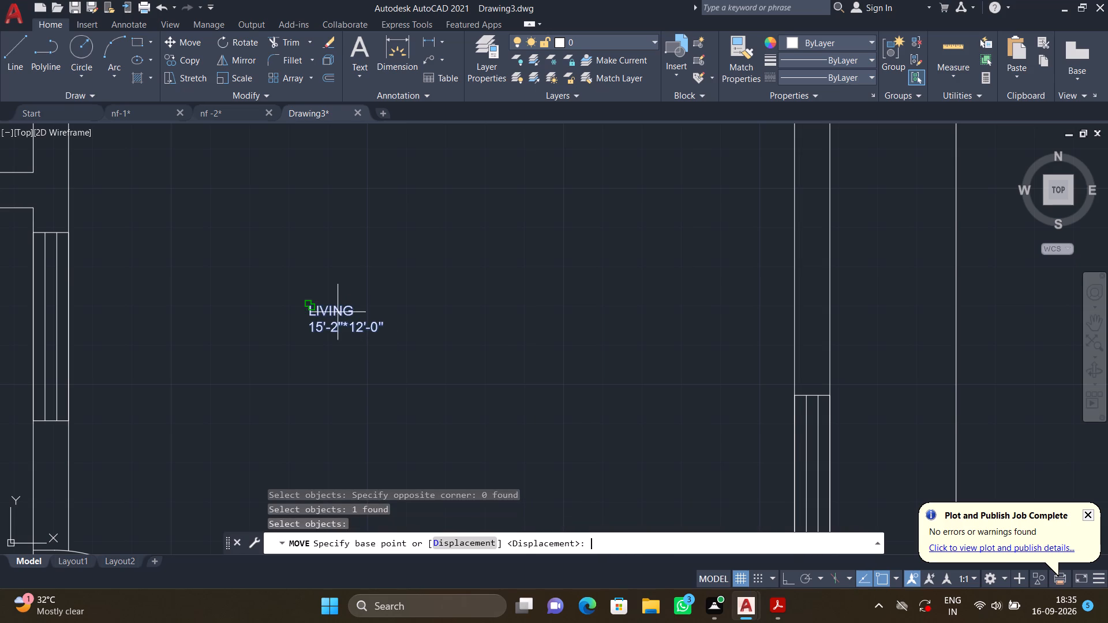
pyautogui.click(308, 306)
pyautogui.scroll(-1, 331, 312)
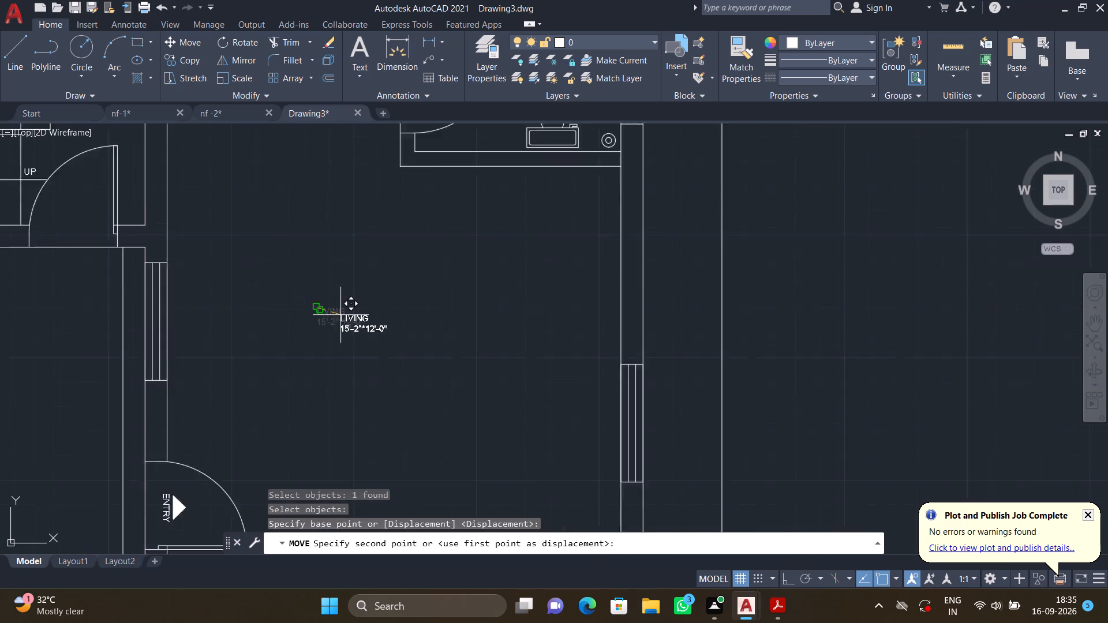
pyautogui.scroll(-1, 342, 316)
pyautogui.click(368, 340)
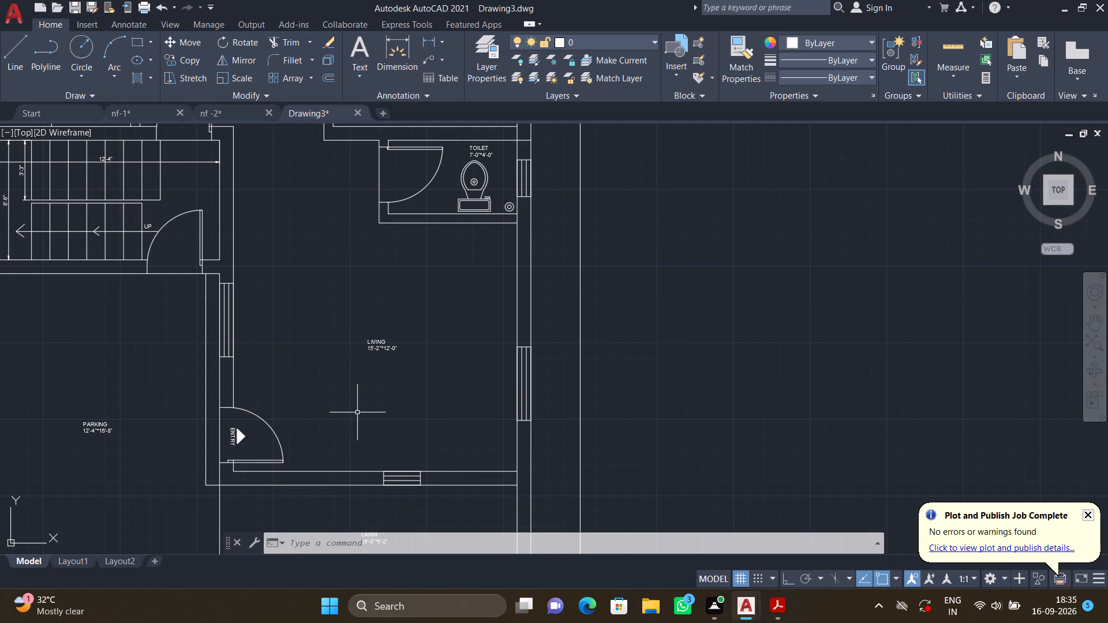
# Hatch the lawn area in front of the living room with the CROSS pattern at a scale of 0.6.
pyautogui.scroll(-1, 360, 411)
pyautogui.moveTo(361, 411); pyautogui.dragTo(352, 341, button='middle')
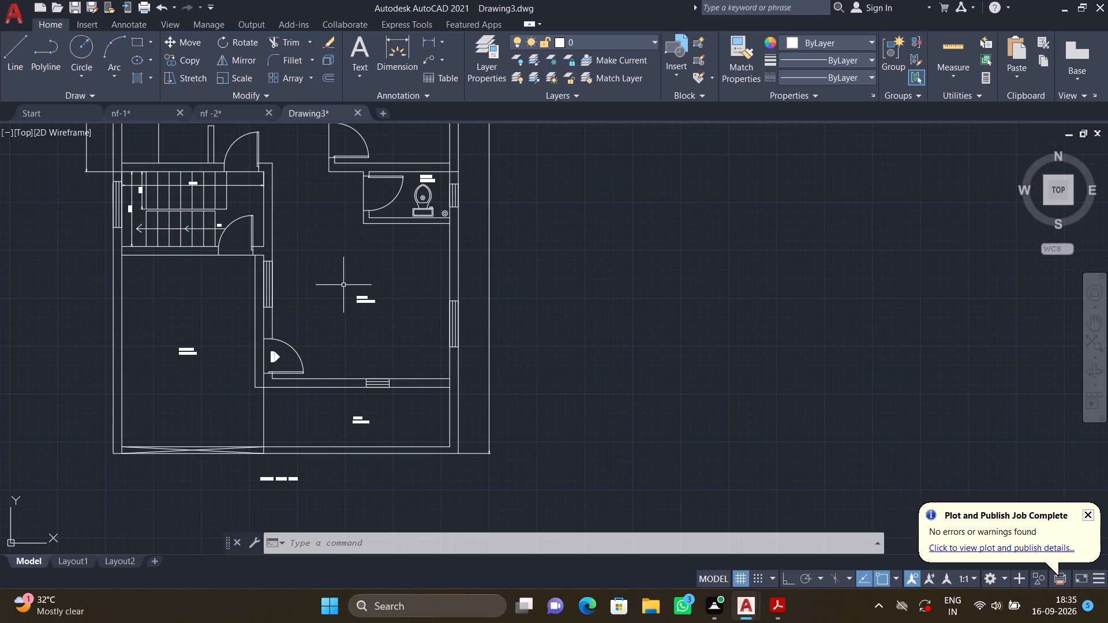
pyautogui.press('h')
pyautogui.press('Return')
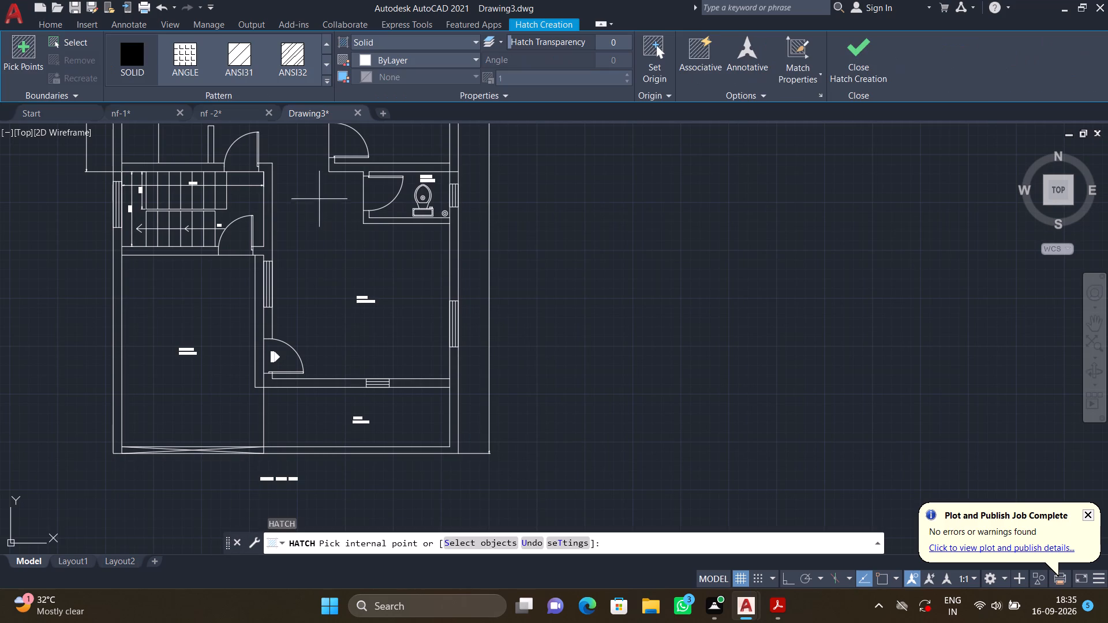
pyautogui.click(327, 80)
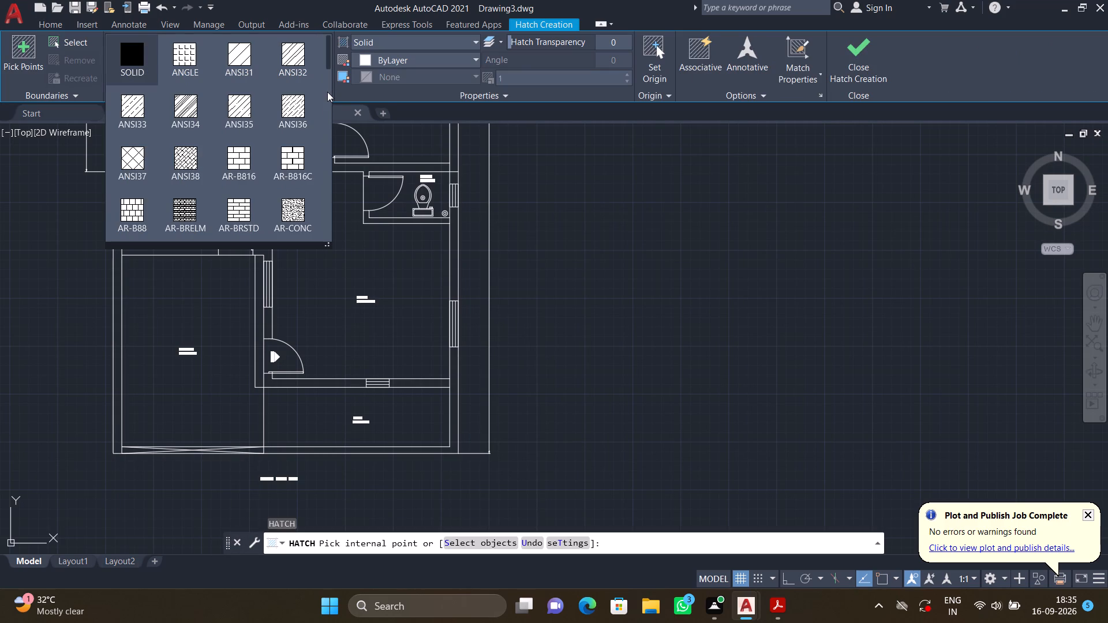
pyautogui.scroll(-3, 269, 204)
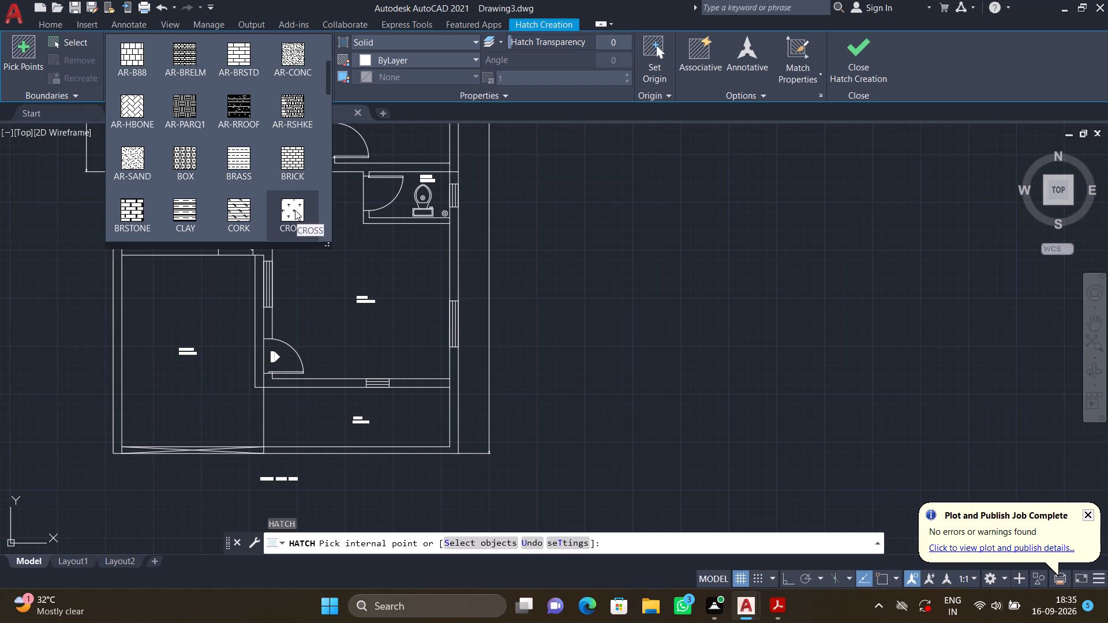
pyautogui.click(295, 210)
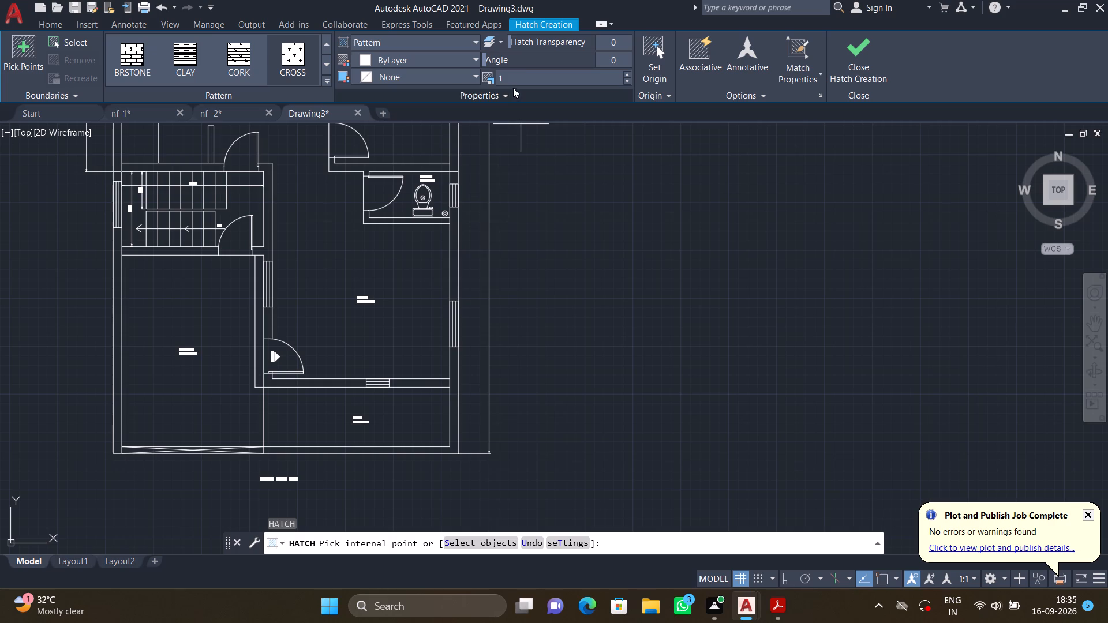
pyautogui.click(511, 81)
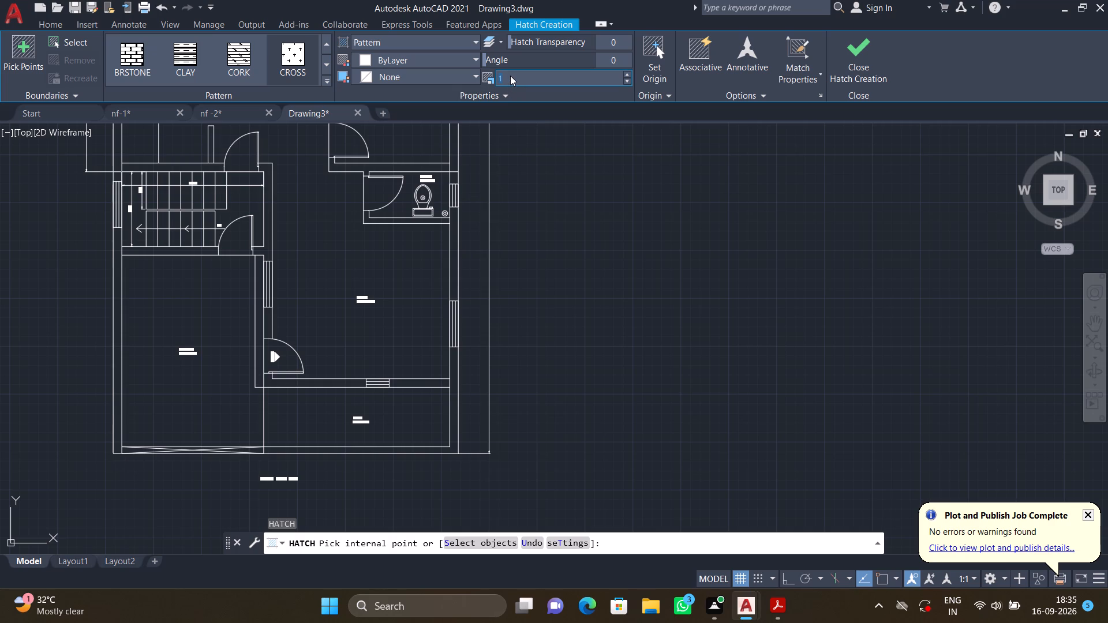
pyautogui.press('BackSpace')
pyautogui.write('0.6')
pyautogui.press('Return')
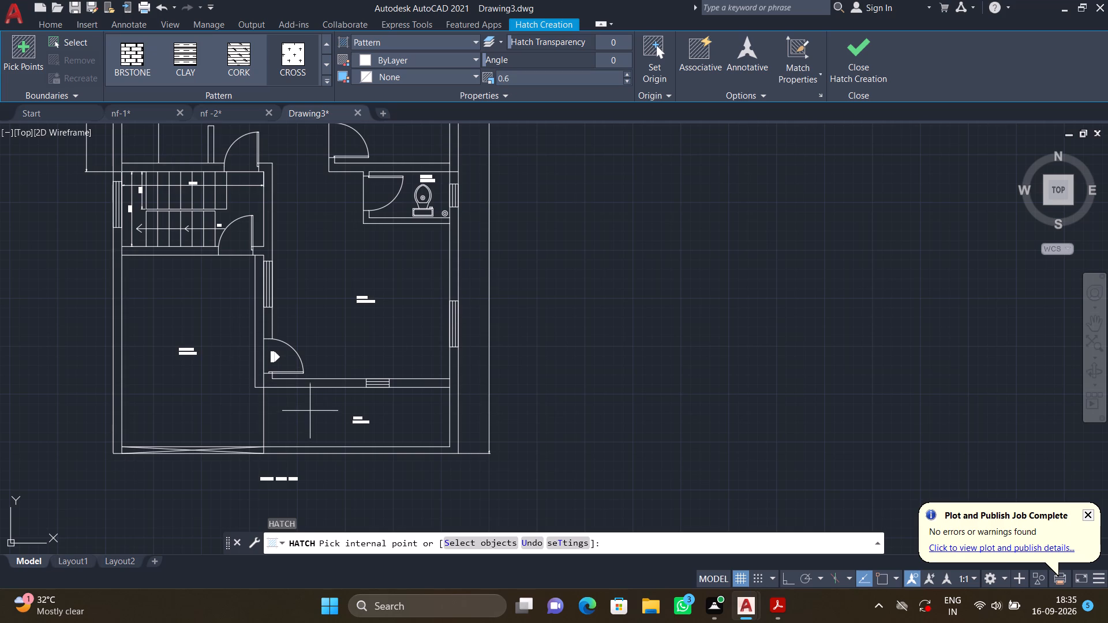
pyautogui.scroll(2, 319, 415)
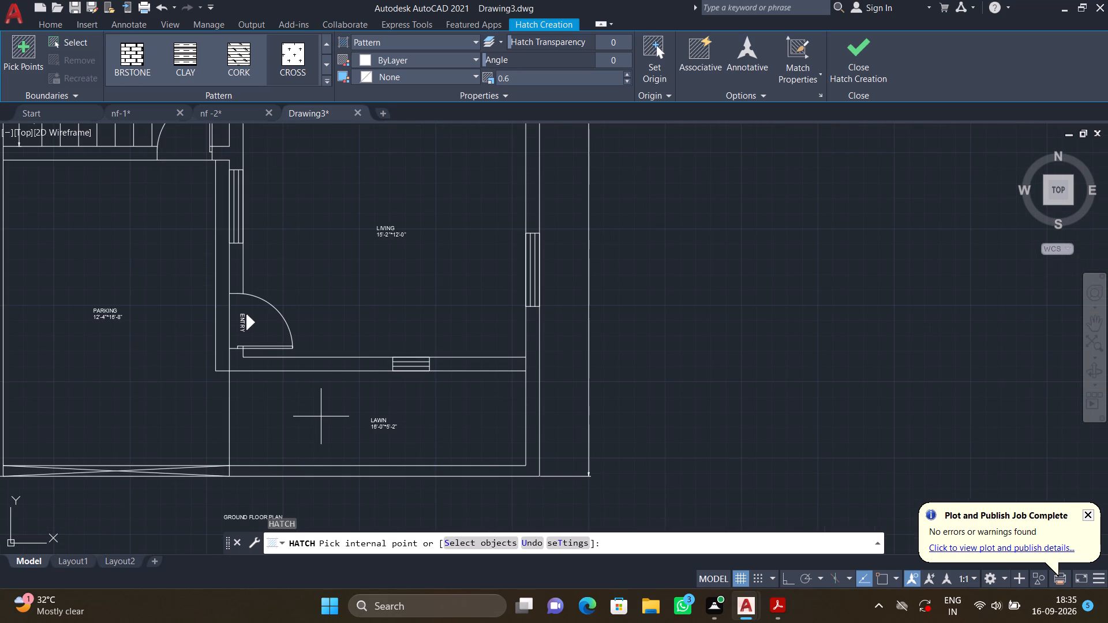
pyautogui.click(321, 416)
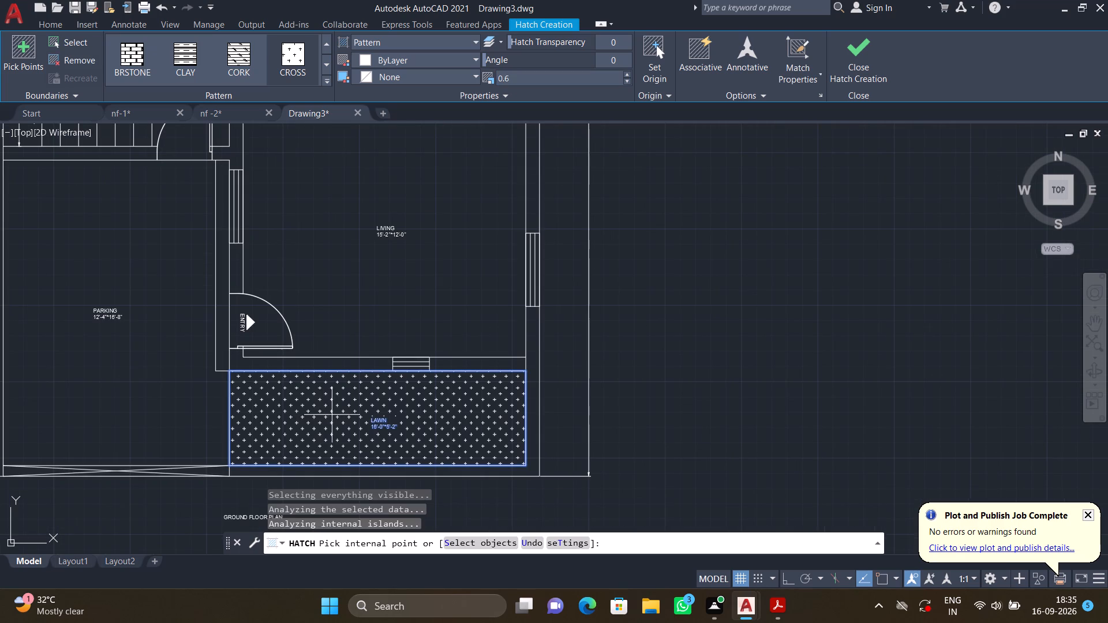
pyautogui.press('Return')
# Examine the lawn hatch around the LAWN label and against the surrounding ground floor plan.
pyautogui.scroll(-2, 340, 409)
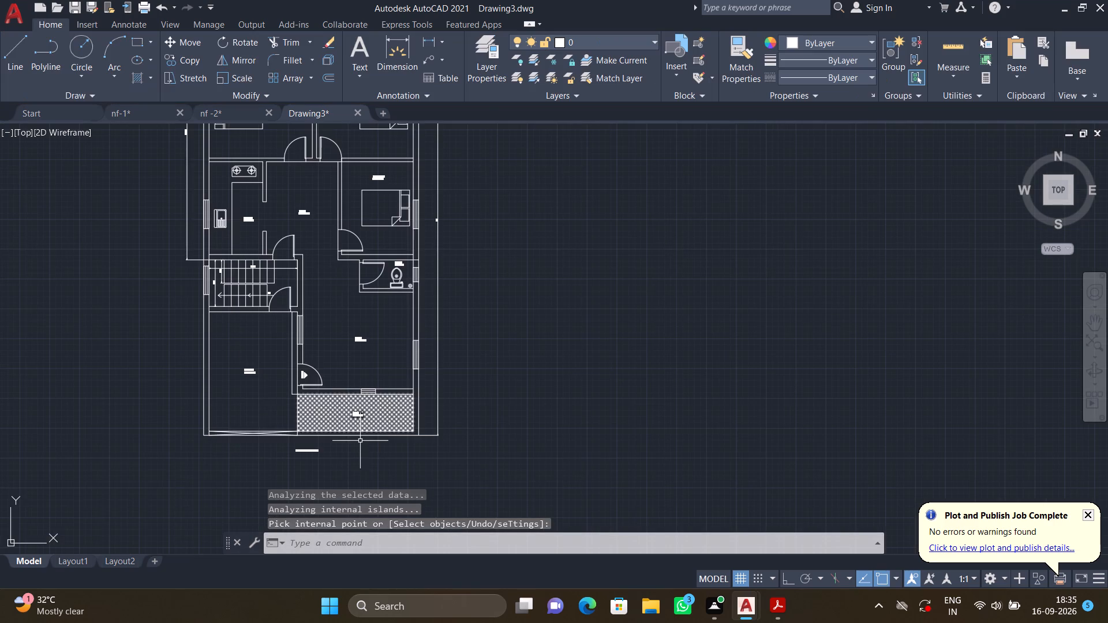
pyautogui.scroll(5, 361, 426)
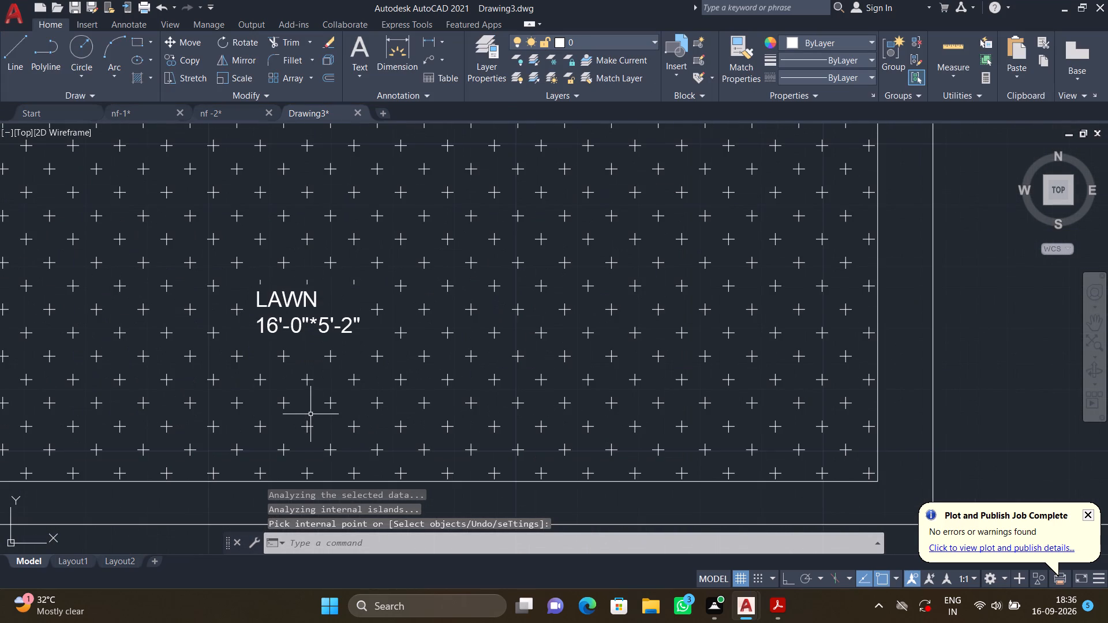
pyautogui.press('Escape')
pyautogui.scroll(-3, 326, 403)
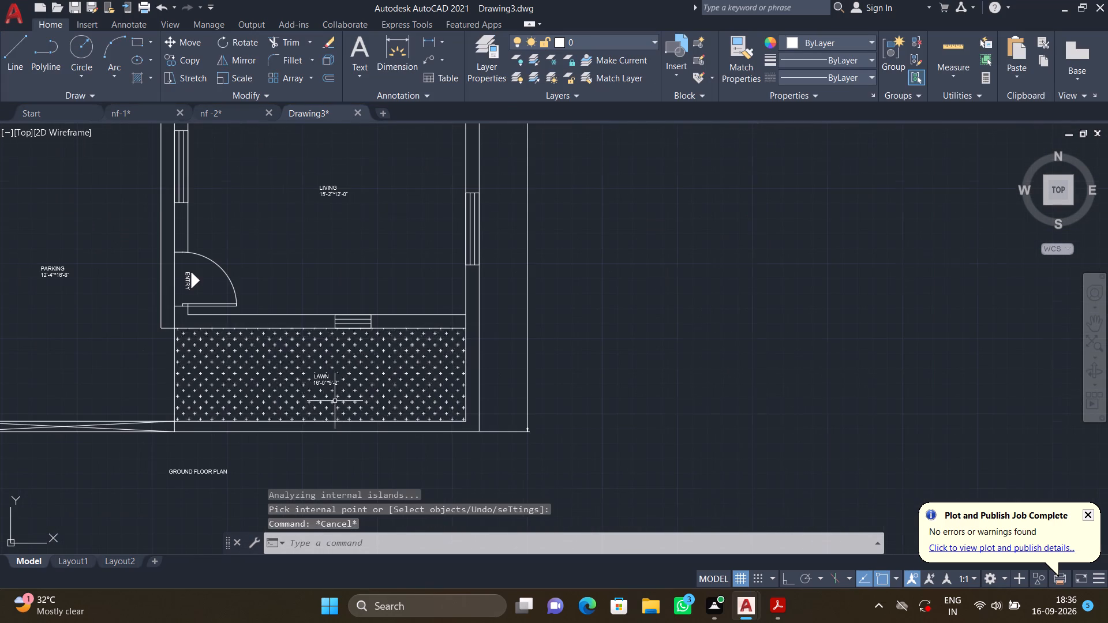
pyautogui.scroll(-1, 305, 404)
pyautogui.moveTo(300, 407); pyautogui.dragTo(396, 460, button='middle')
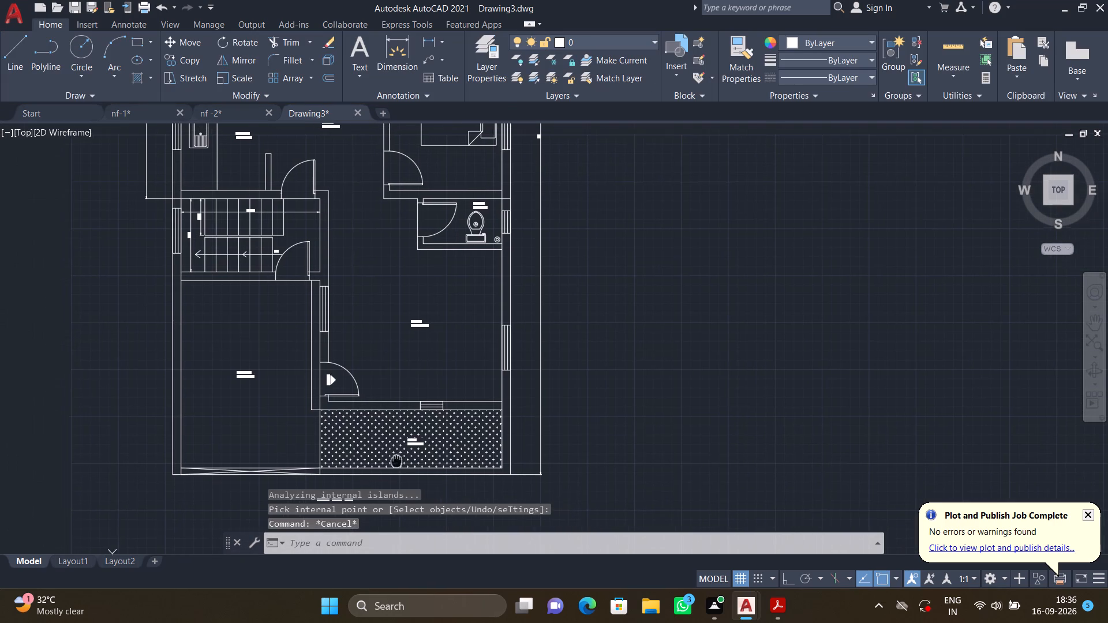
pyautogui.scroll(-1, 383, 380)
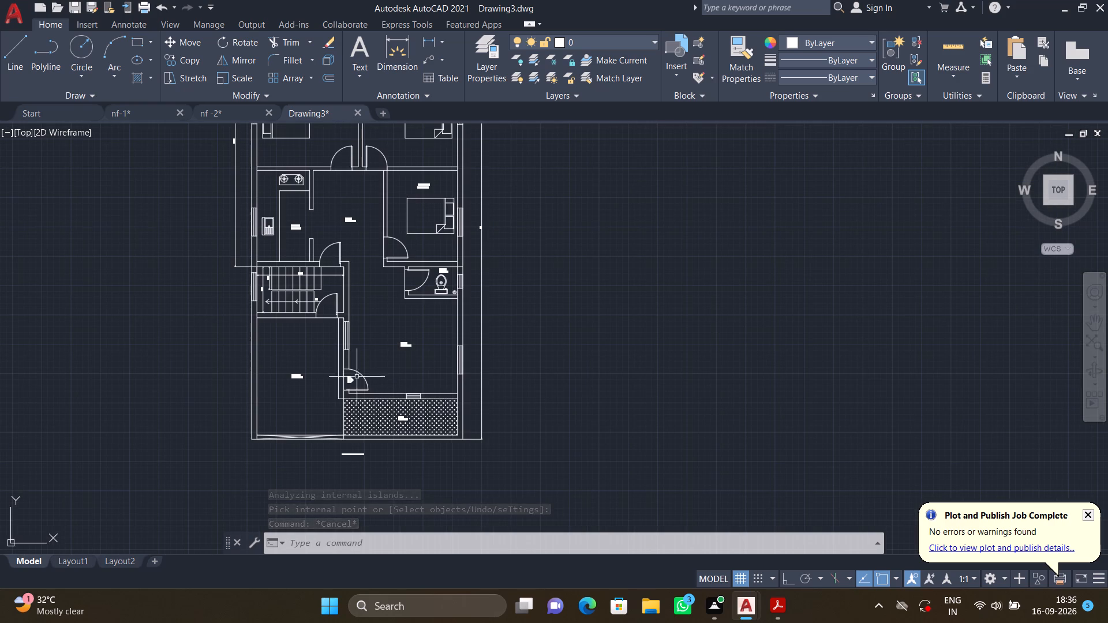
pyautogui.scroll(5, 371, 425)
pyautogui.scroll(-4, 371, 425)
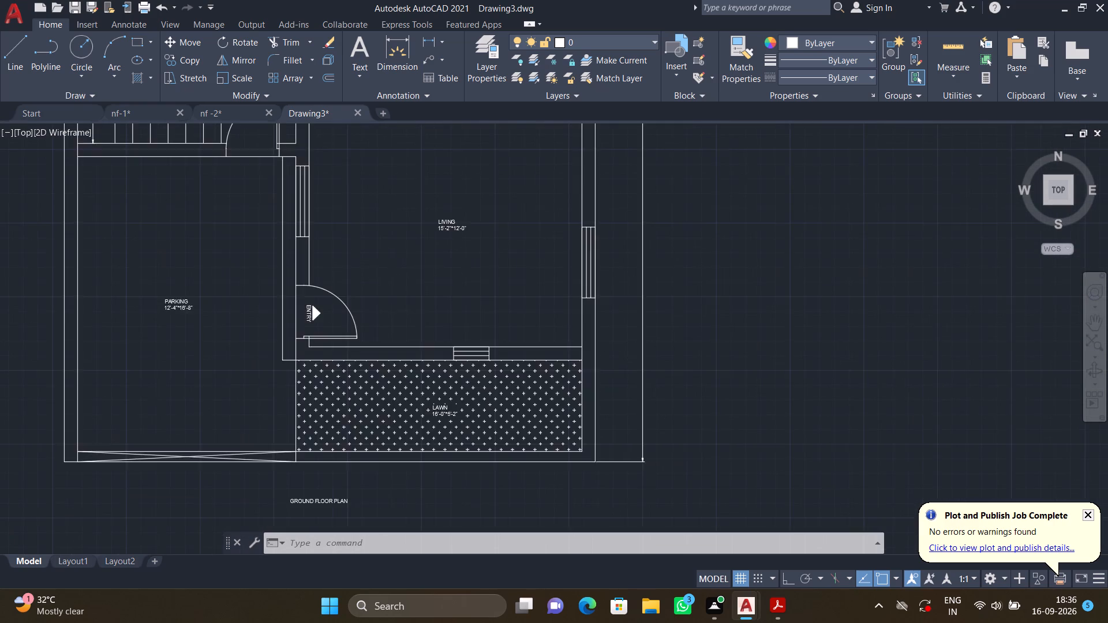
pyautogui.scroll(3, 406, 437)
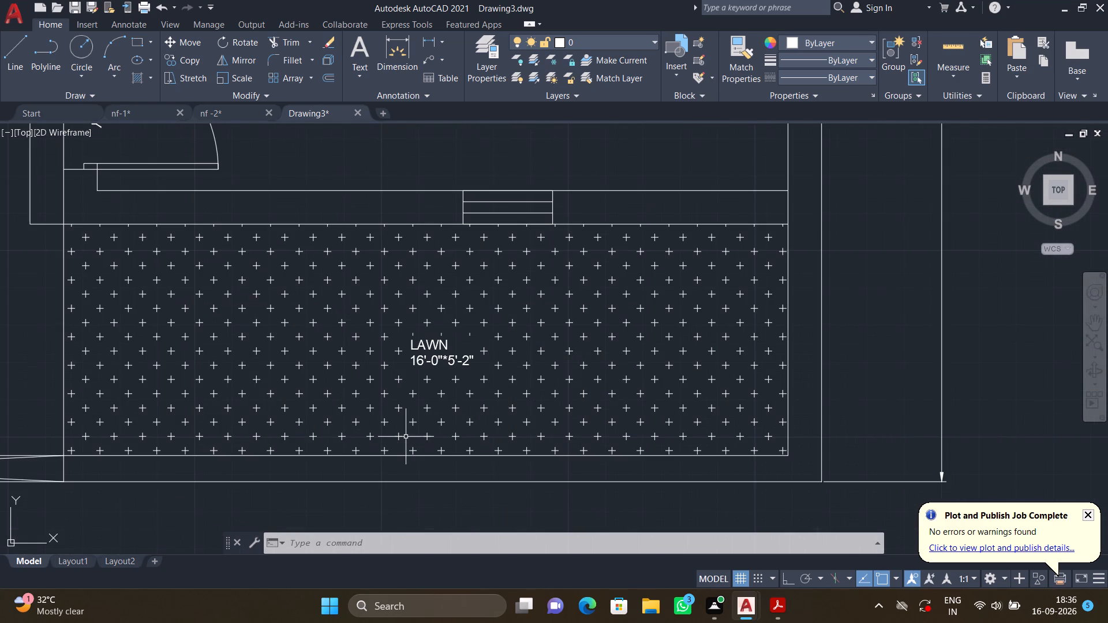
pyautogui.scroll(-3, 402, 436)
pyautogui.moveTo(347, 452); pyautogui.dragTo(369, 471, button='middle')
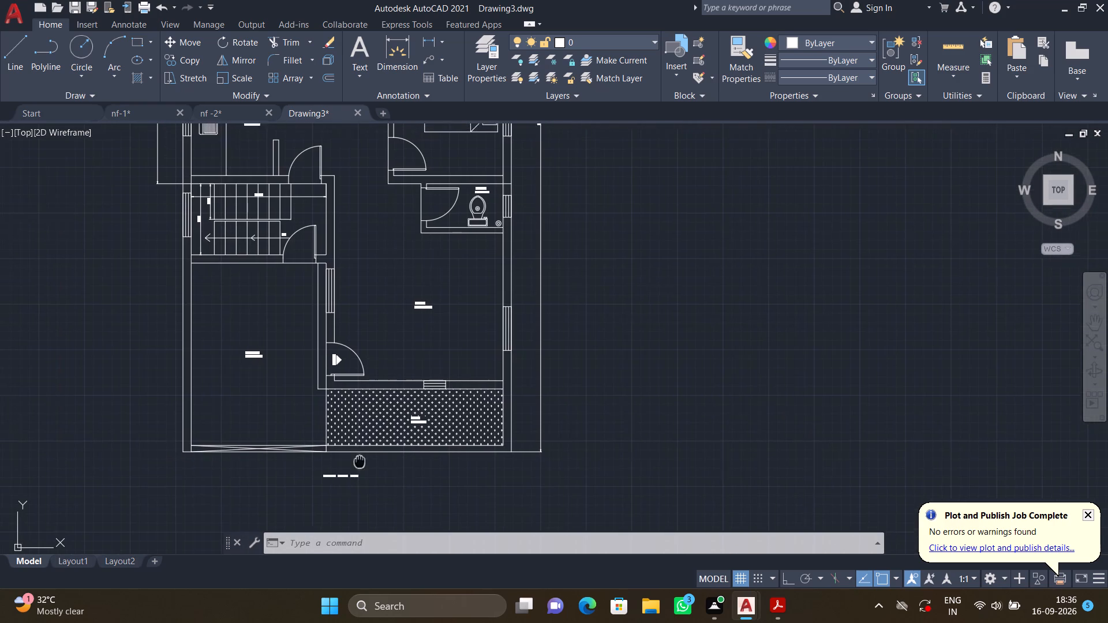
# Save the finished floor plan drawing to the Desktop under the file name ef.
pyautogui.moveTo(369, 471); pyautogui.dragTo(410, 503, button='middle')
pyautogui.scroll(-2, 334, 425)
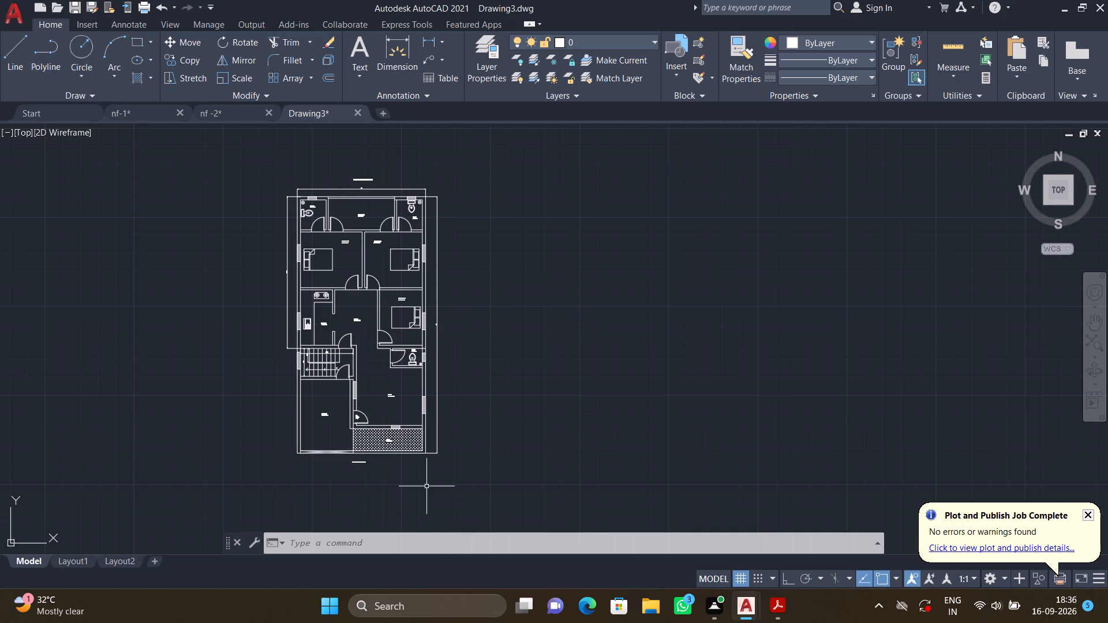
pyautogui.hotkey('ctrl', 's')
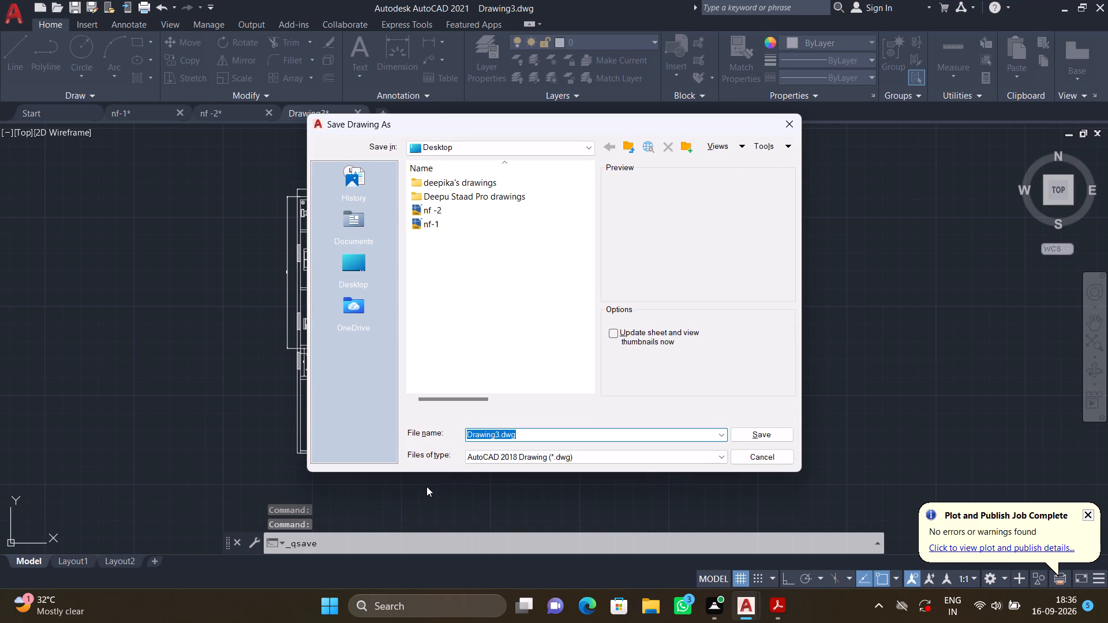
pyautogui.click(526, 433)
pyautogui.press('BackSpace')
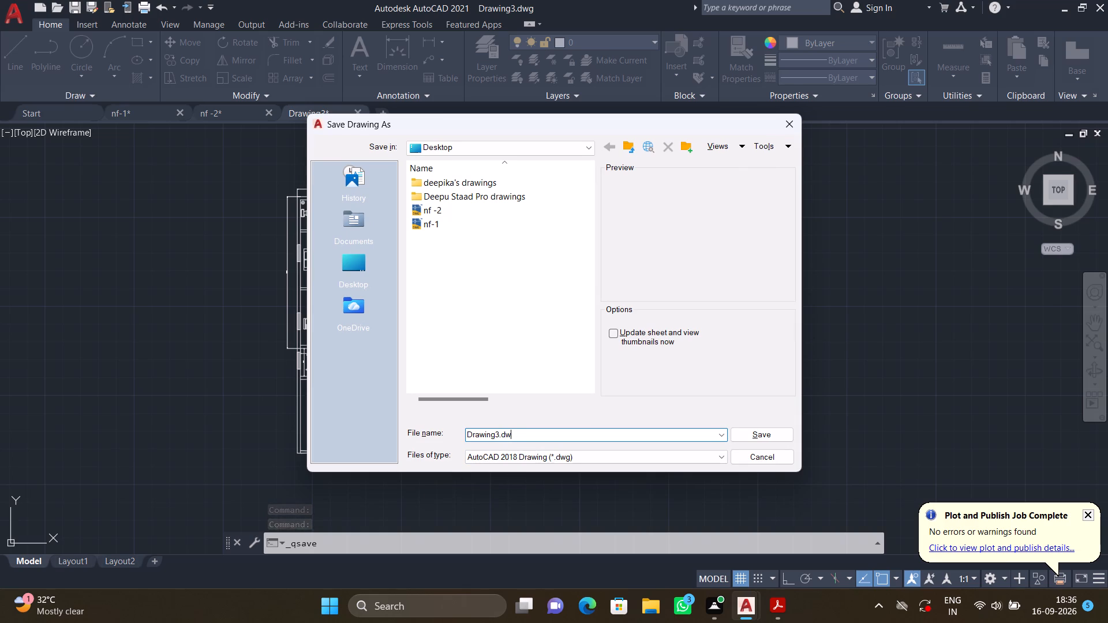
pyautogui.press('BackSpace')
pyautogui.press('BackSpace')
pyautogui.press('BackSpace')
pyautogui.press('BackSpace')
pyautogui.press('BackSpace')
pyautogui.press('BackSpace')
pyautogui.press('BackSpace')
pyautogui.press('BackSpace')
pyautogui.press('BackSpace')
pyautogui.press('BackSpace')
pyautogui.press('BackSpace')
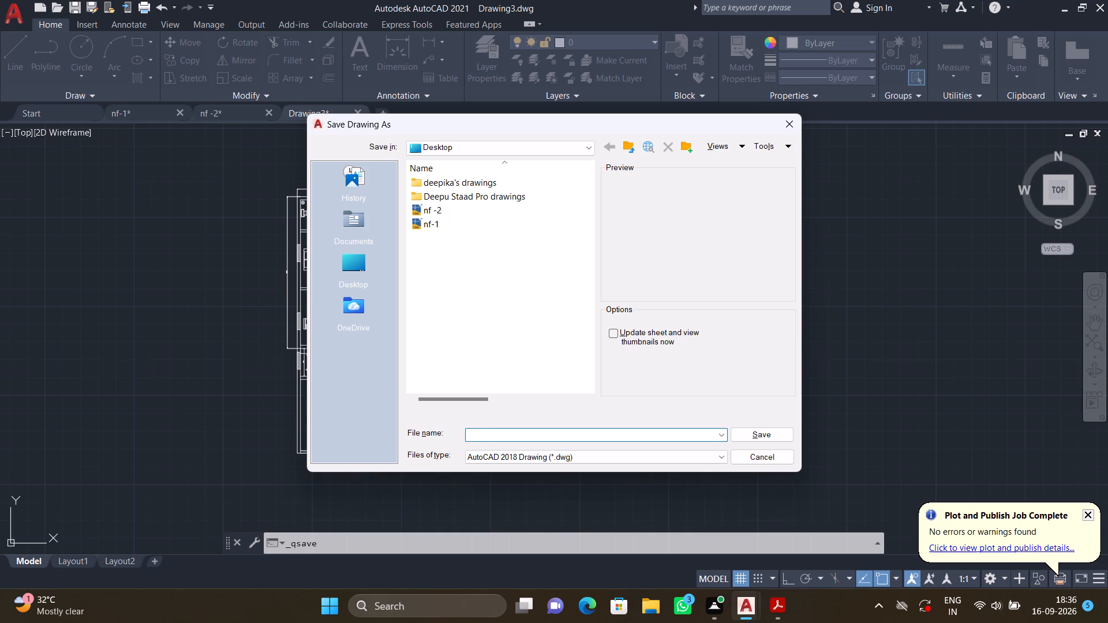
pyautogui.write('ef')
pyautogui.click(357, 269)
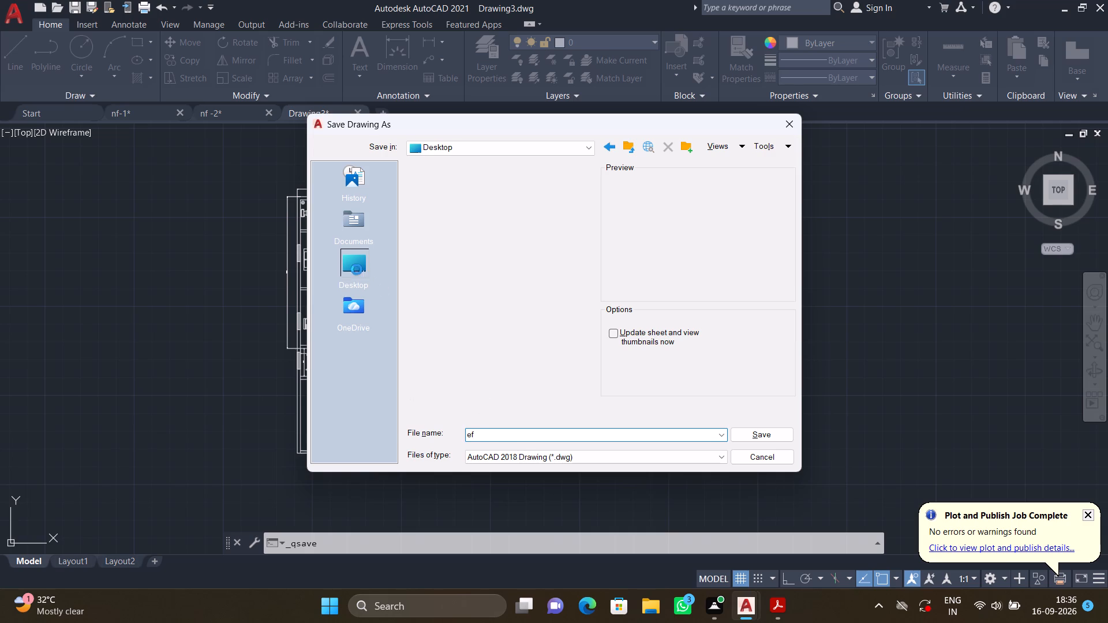
pyautogui.click(761, 432)
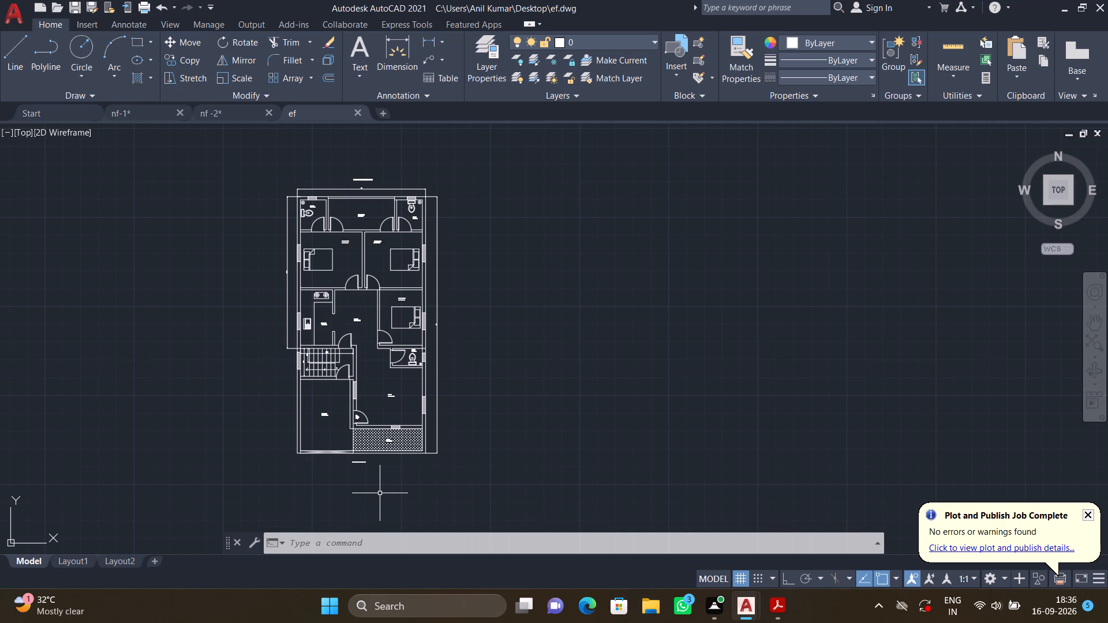
# Enable maintaining a log file in the Open and Save options.
pyautogui.write('op')
pyautogui.press('Return')
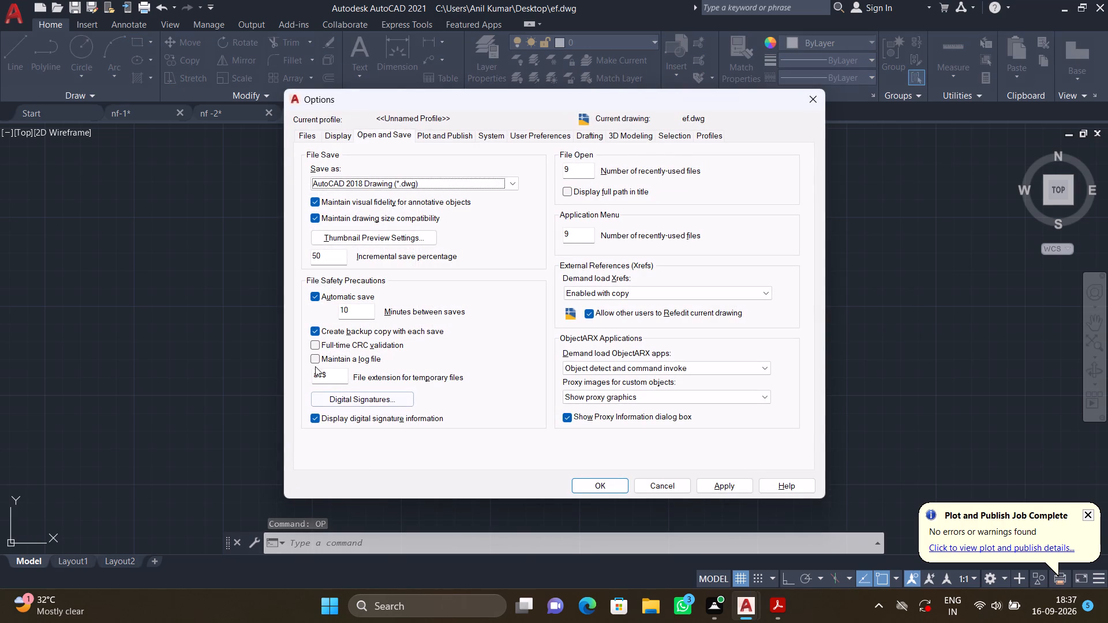
pyautogui.click(314, 361)
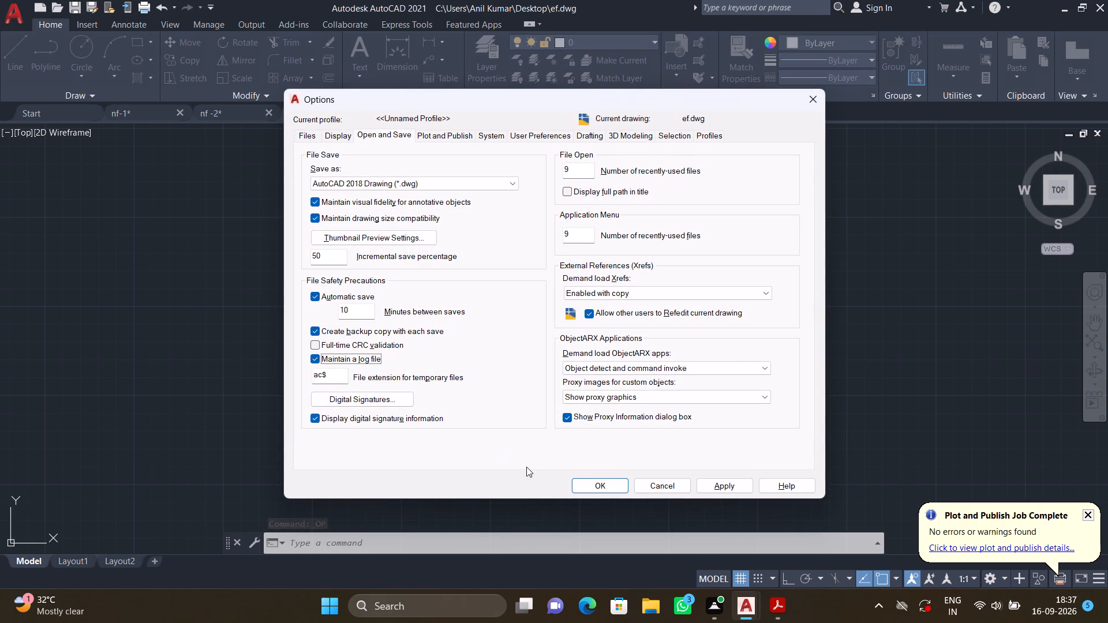
pyautogui.click(587, 489)
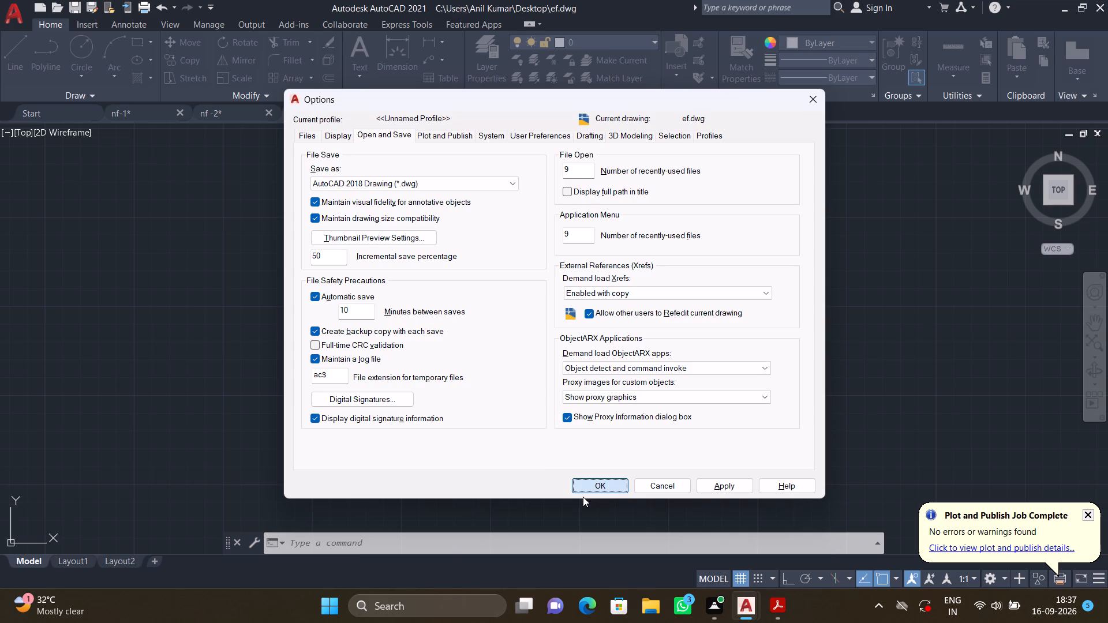
# Query the LOGFILENAME system variable for the location of the drawing's log file.
pyautogui.moveTo(480, 522); pyautogui.dragTo(452, 423, button='middle')
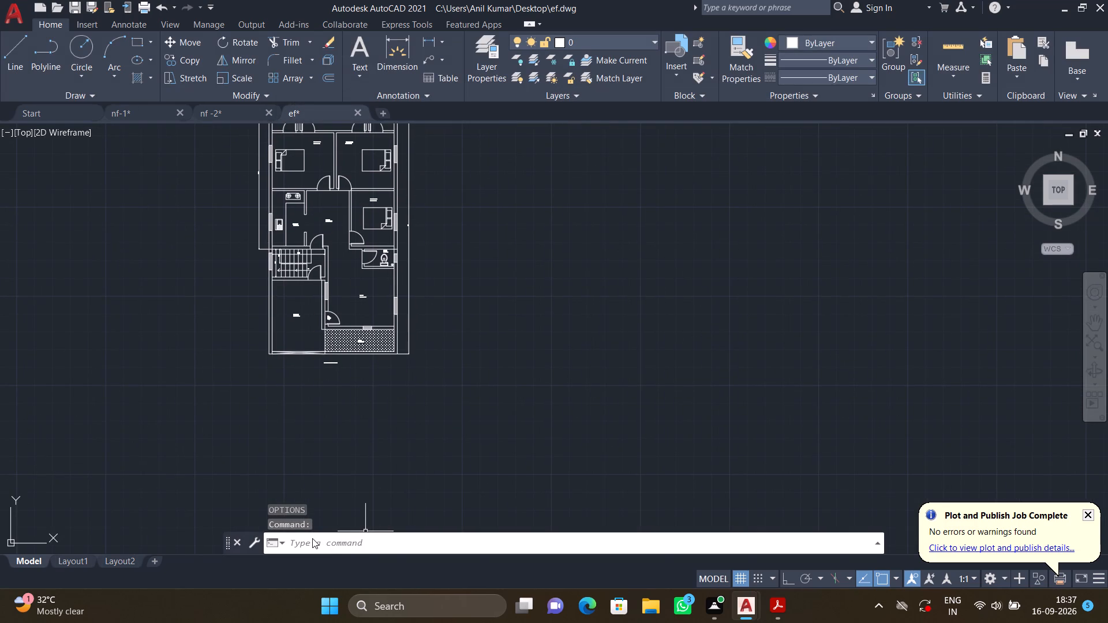
pyautogui.write('lo')
pyautogui.press('g')
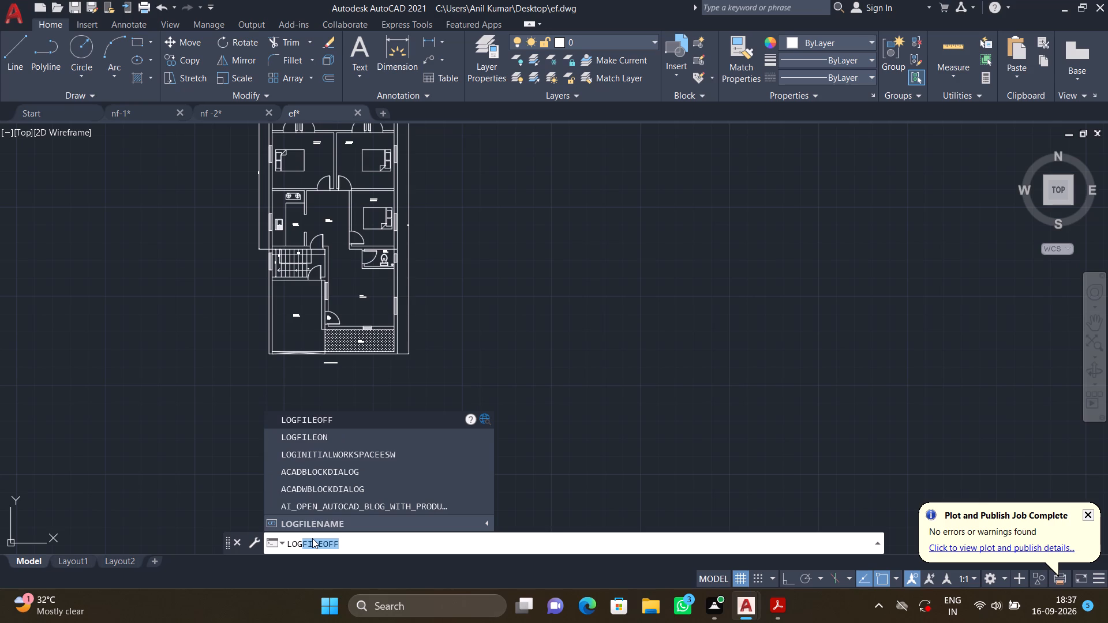
pyautogui.write('file')
pyautogui.write('nam')
pyautogui.press('e')
pyautogui.press('Return')
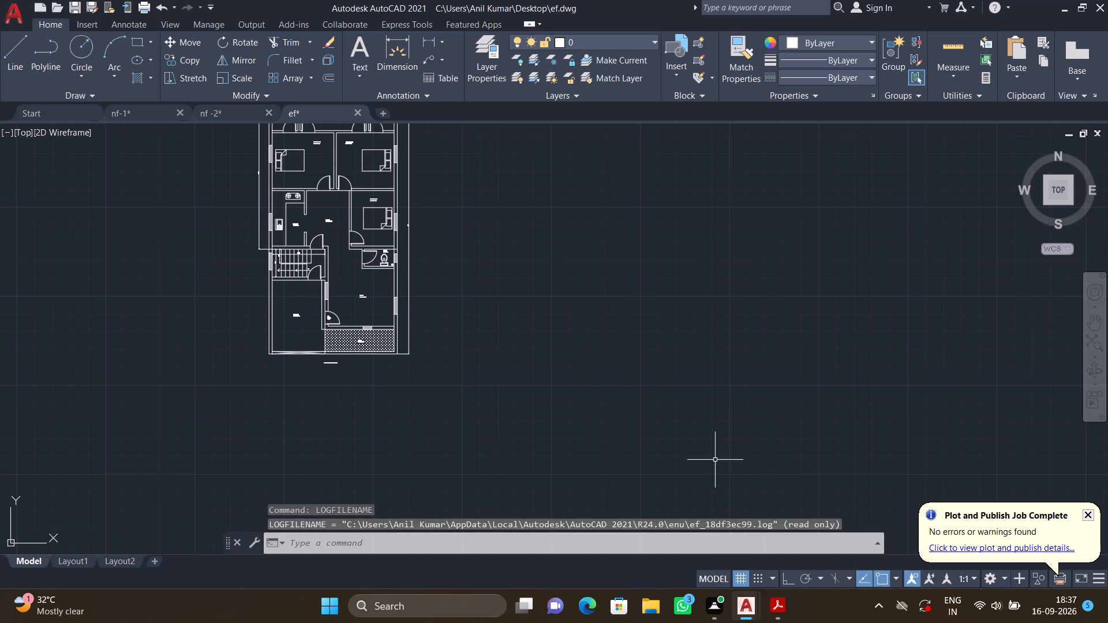
# Delete the existing viewport from the Layout1 sheet.
pyautogui.click(83, 560)
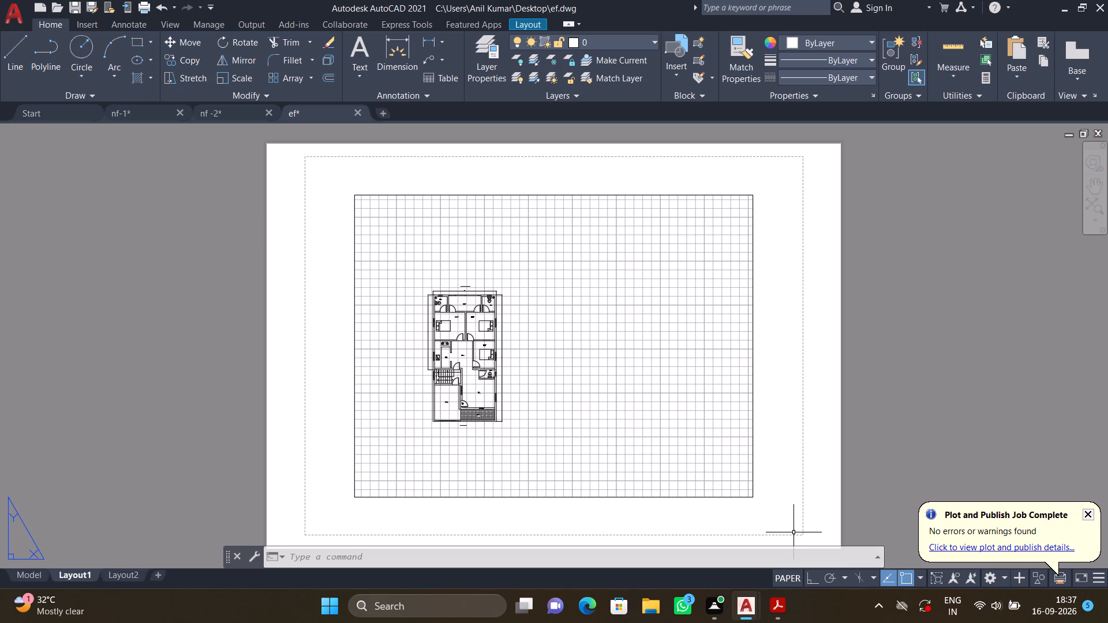
pyautogui.click(822, 539)
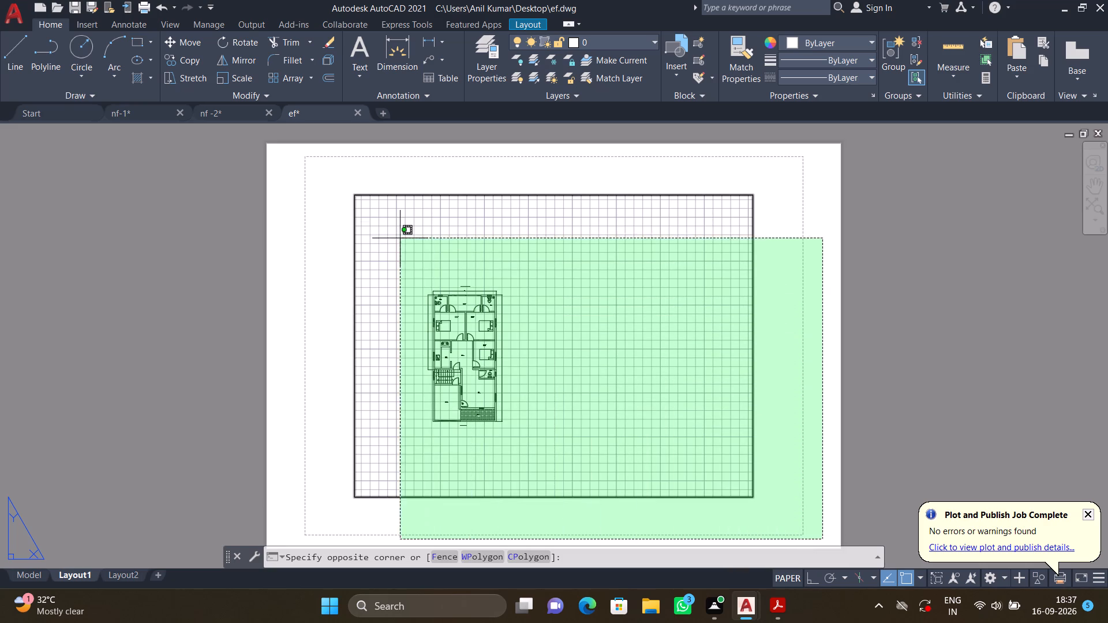
pyautogui.click(280, 151)
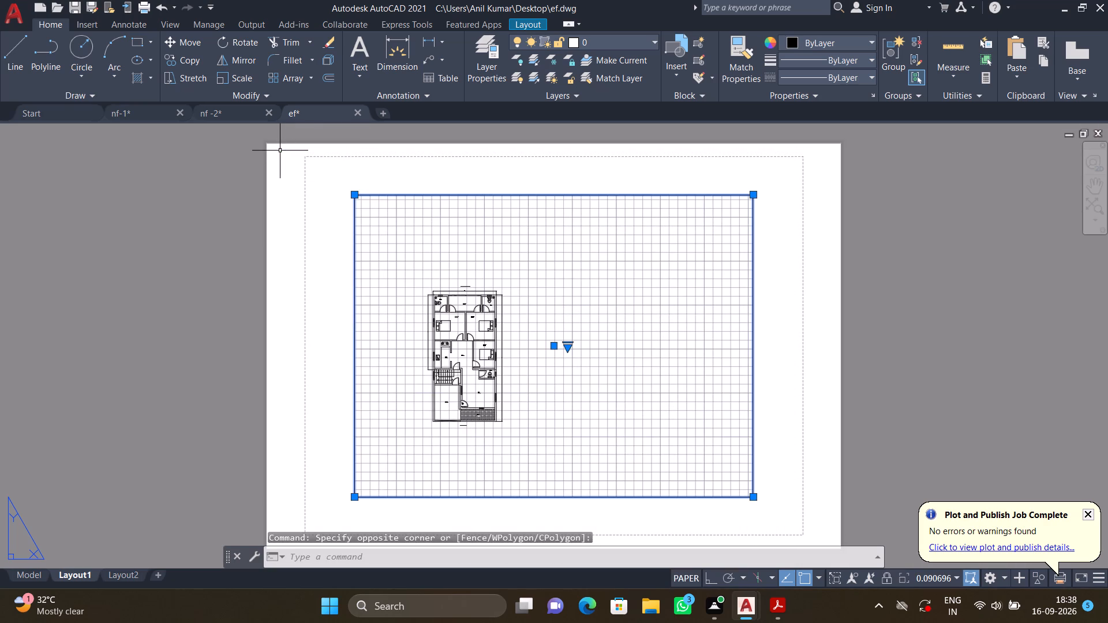
pyautogui.press('Delete')
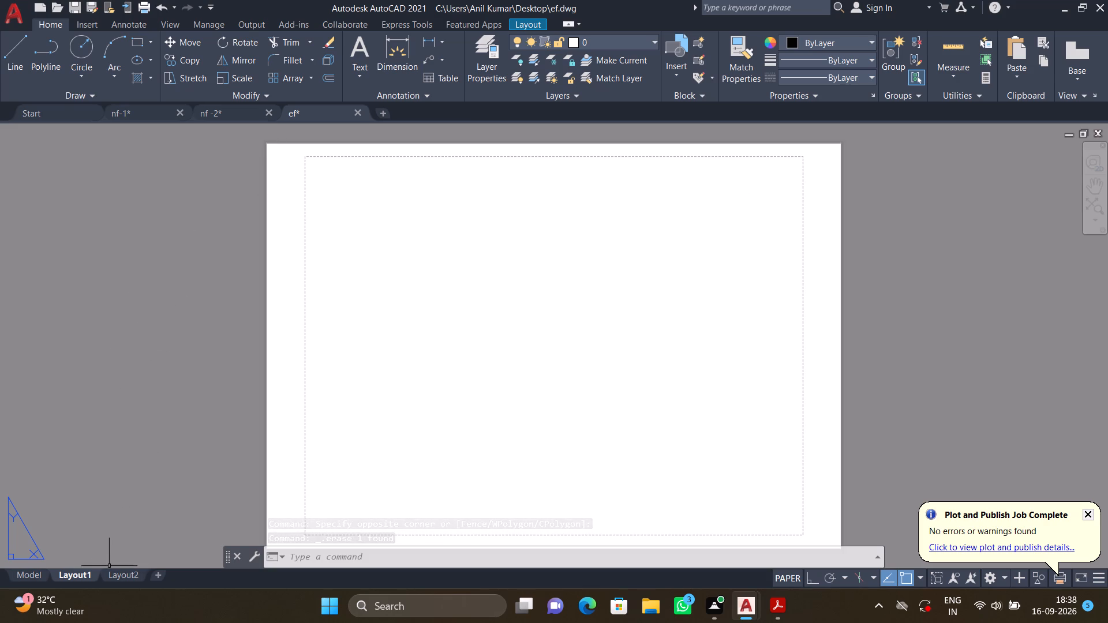
# Modify the Layout1 page setup to use the DWG To PDF.pc3 plotter and the monochrome.ctb plot style table.
pyautogui.rightClick(89, 569)
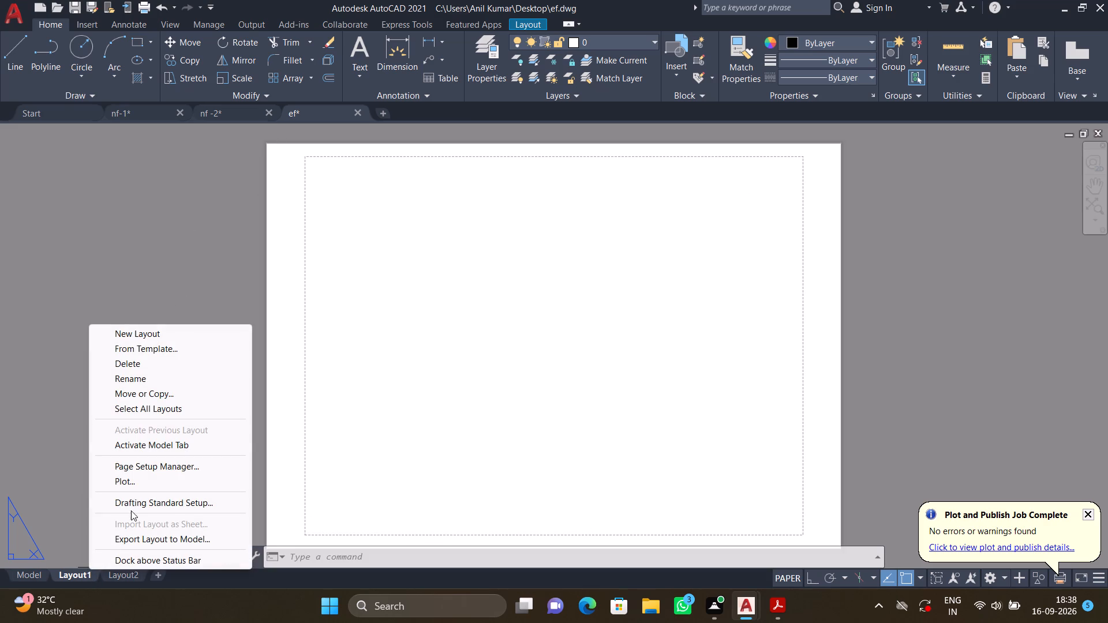
pyautogui.click(137, 464)
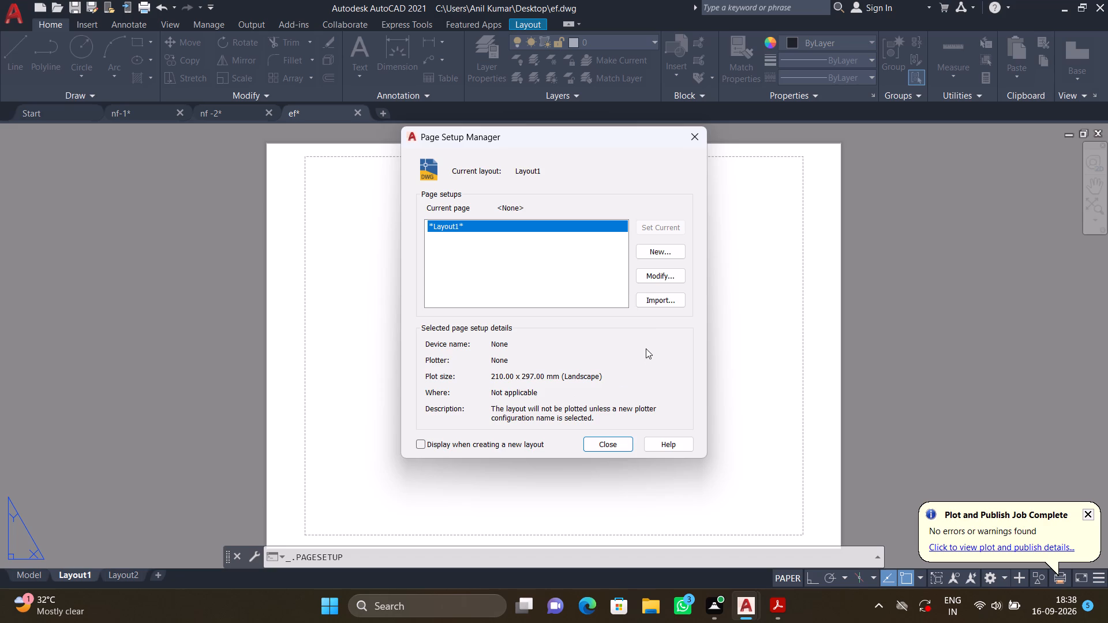
pyautogui.click(651, 276)
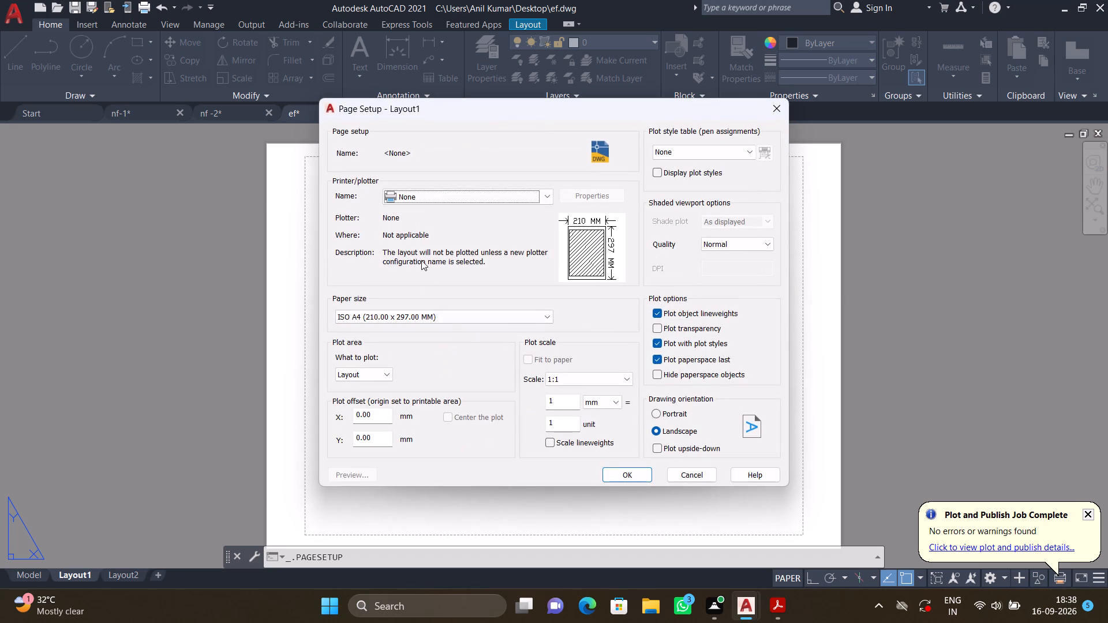
pyautogui.click(421, 196)
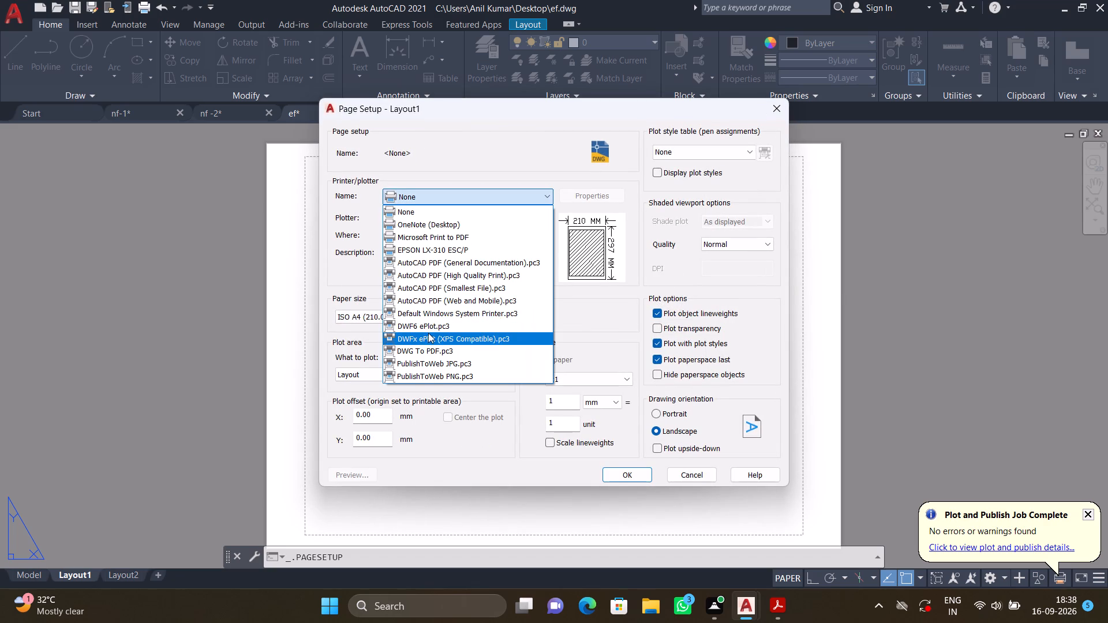
pyautogui.click(434, 347)
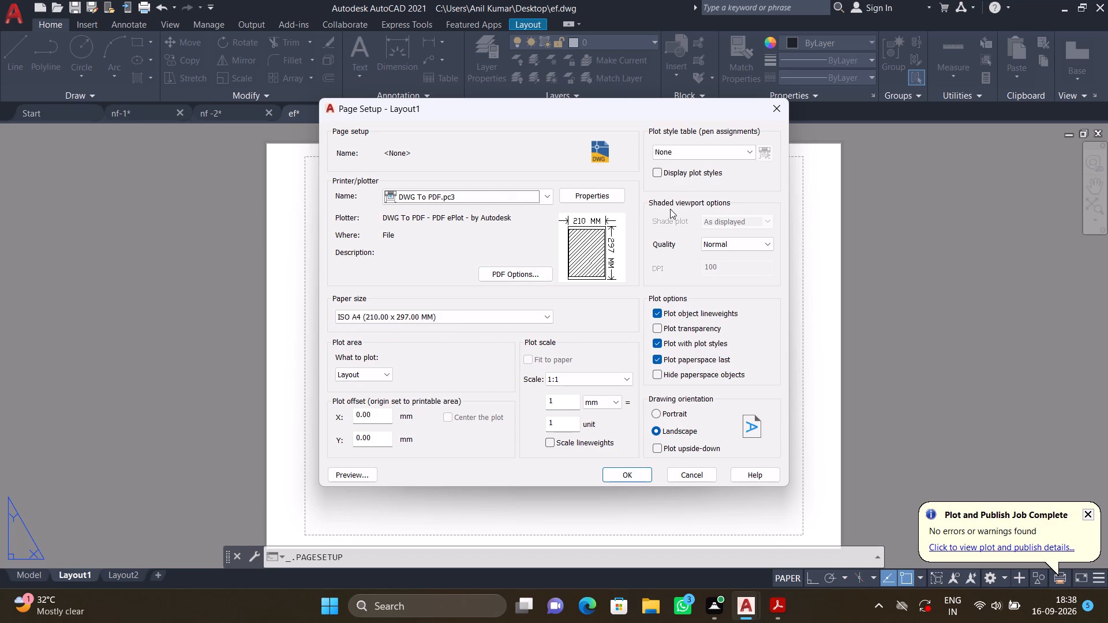
pyautogui.click(713, 148)
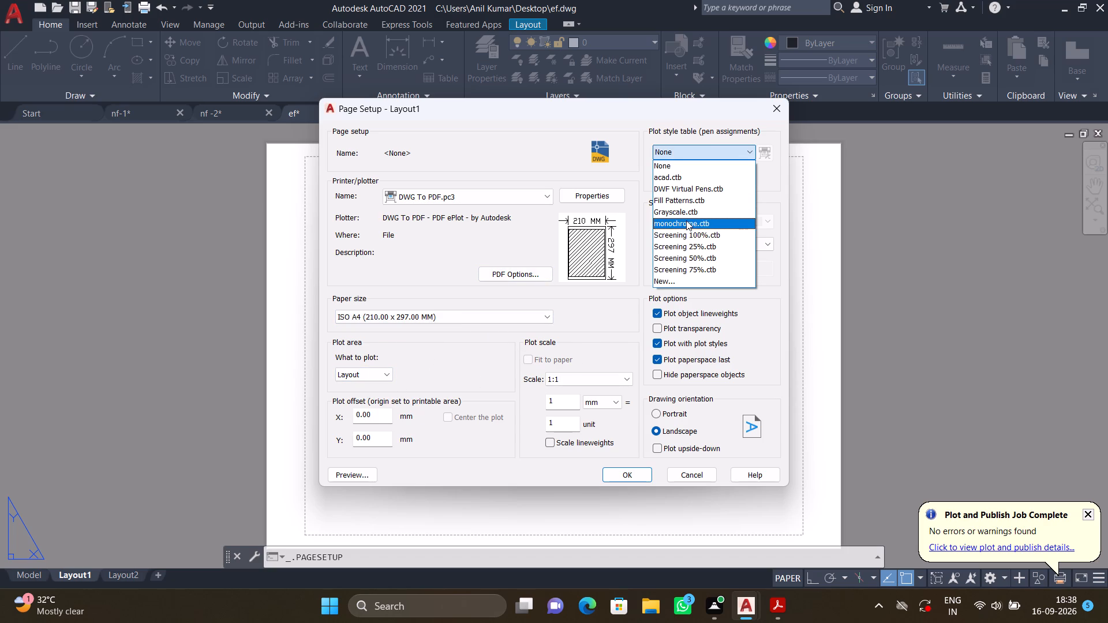
pyautogui.click(685, 220)
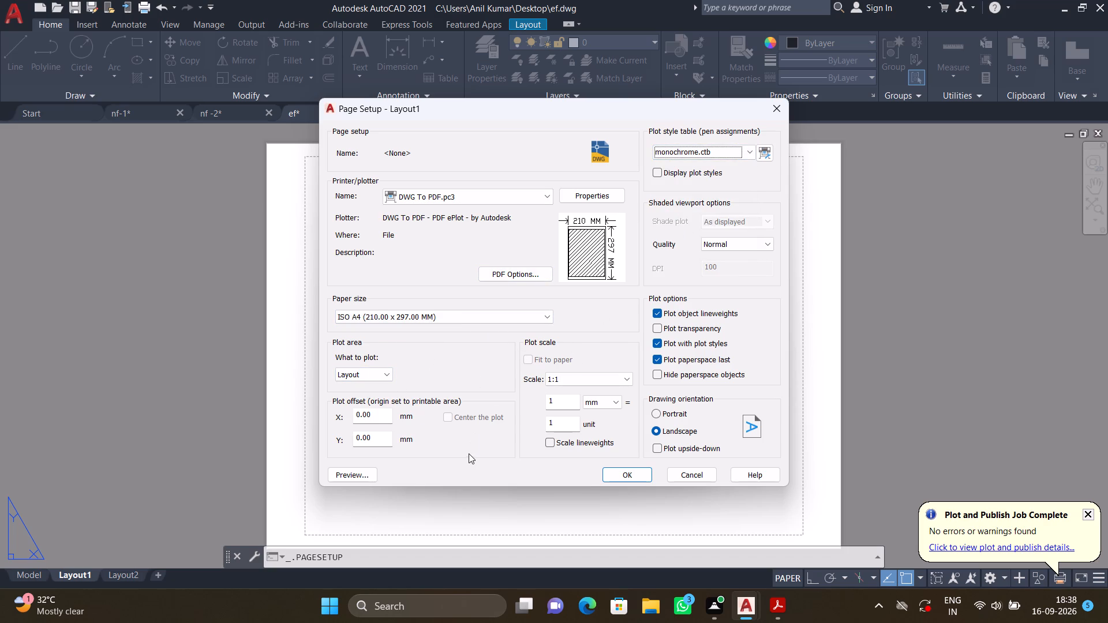
pyautogui.click(626, 472)
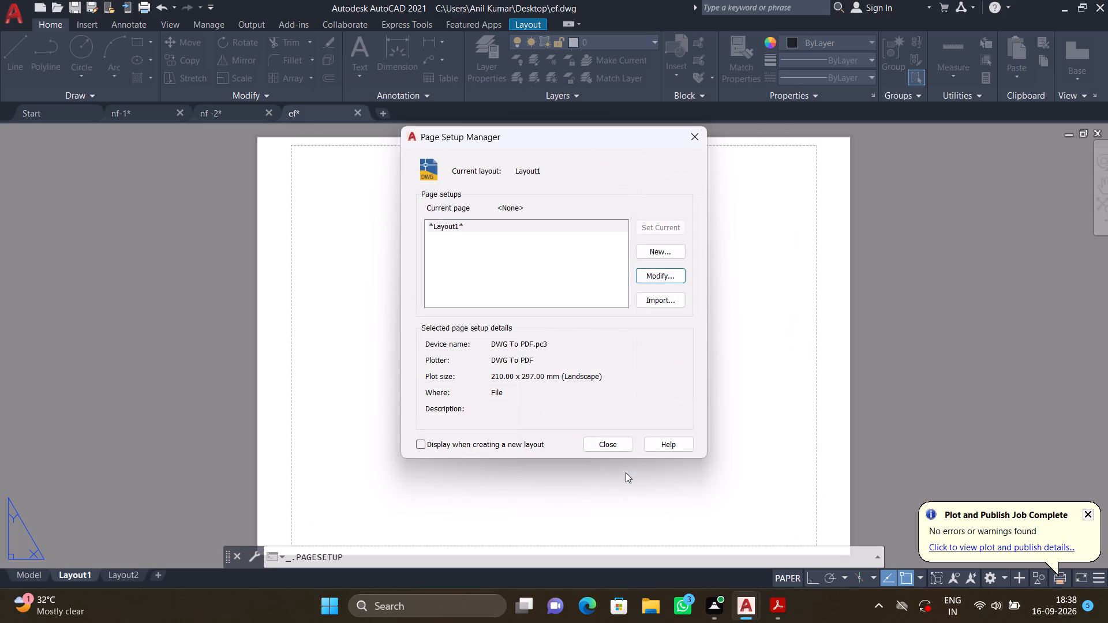
pyautogui.click(620, 442)
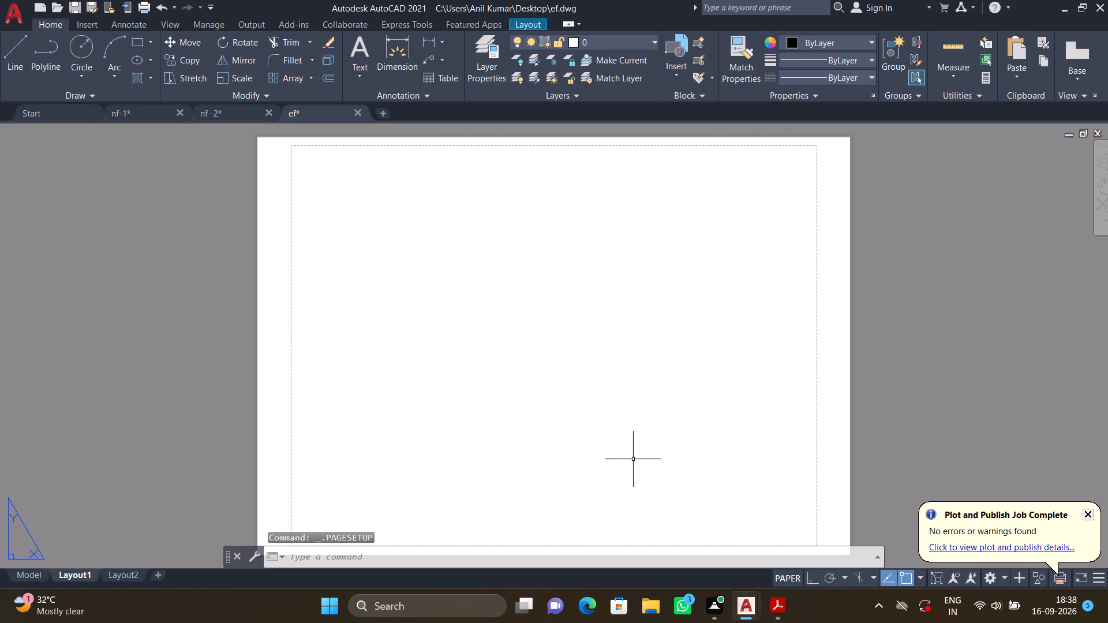
# Create a rectangular MVIEW viewport on Layout1 spanning nearly the whole sheet to show the floor plan.
pyautogui.write('mv')
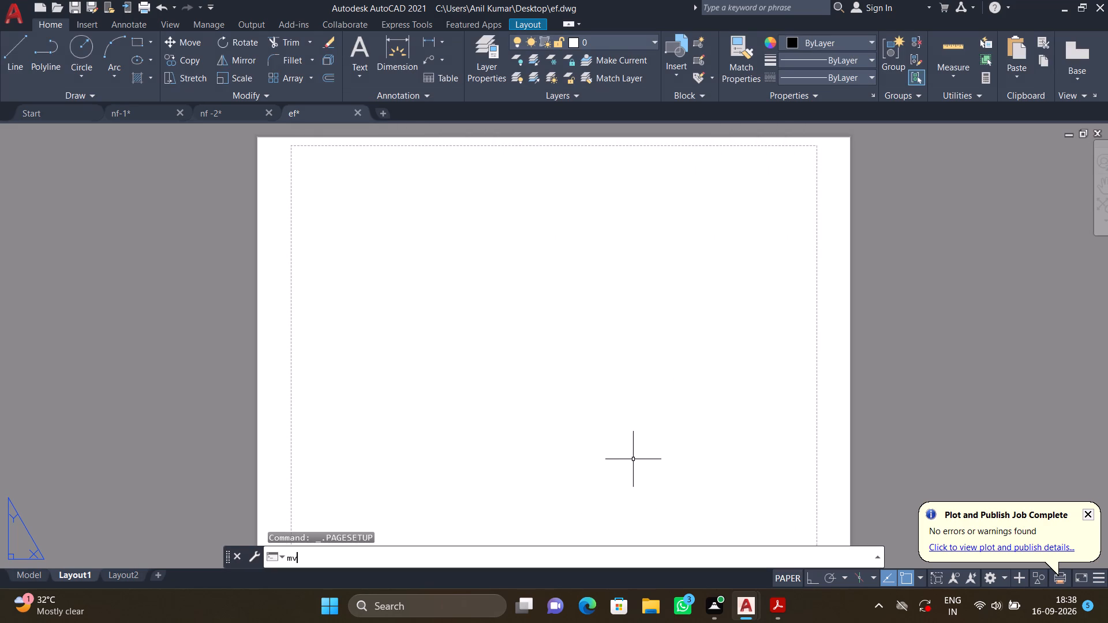
pyautogui.press('Return')
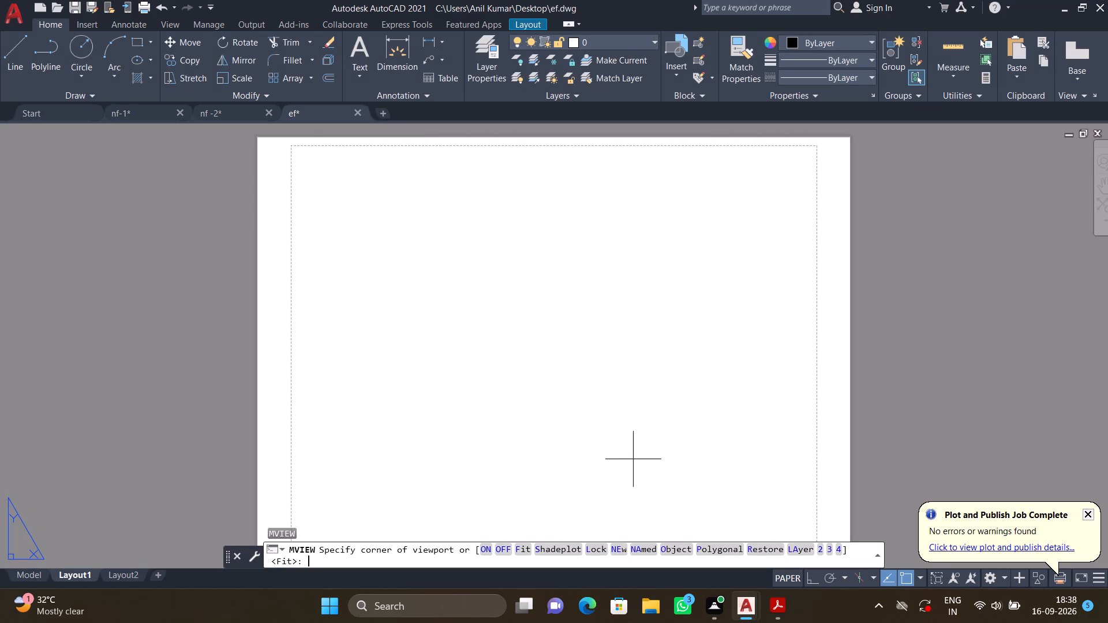
pyautogui.moveTo(686, 472); pyautogui.dragTo(673, 438, button='middle')
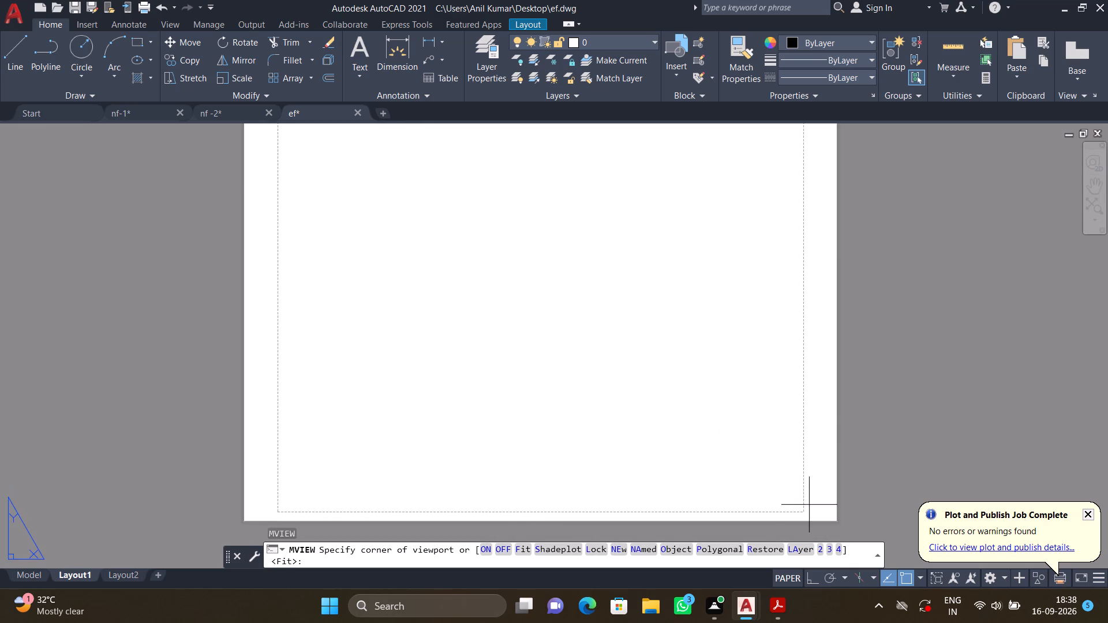
pyautogui.click(814, 519)
pyautogui.scroll(-1, 352, 220)
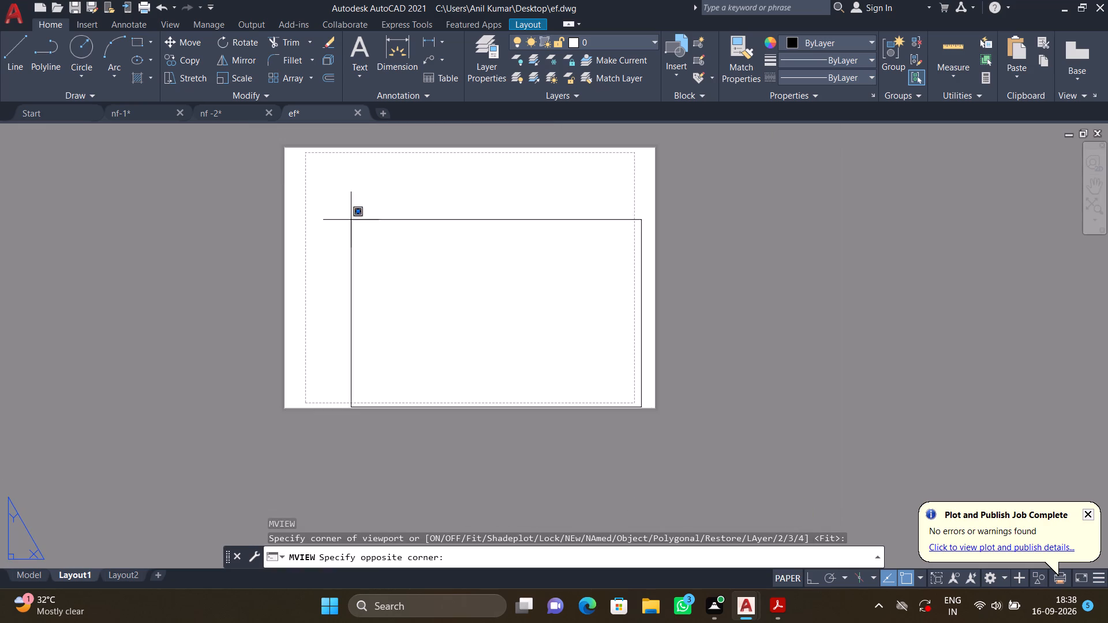
pyautogui.click(288, 145)
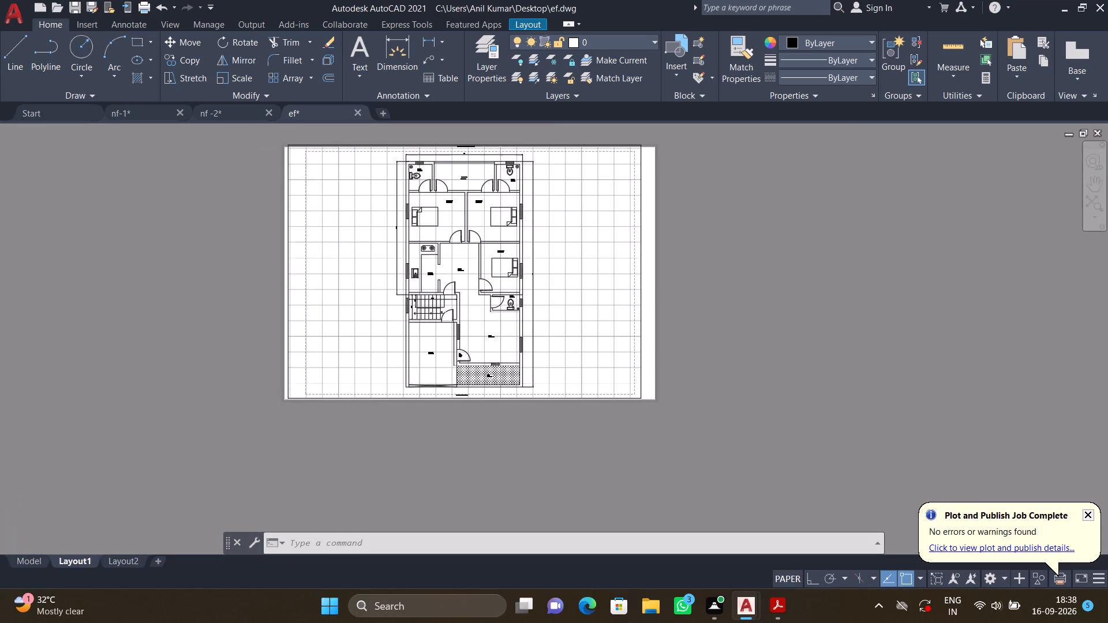
# Activate the new viewport's model space and turn off its grid display.
pyautogui.click(321, 235)
pyautogui.click(322, 235)
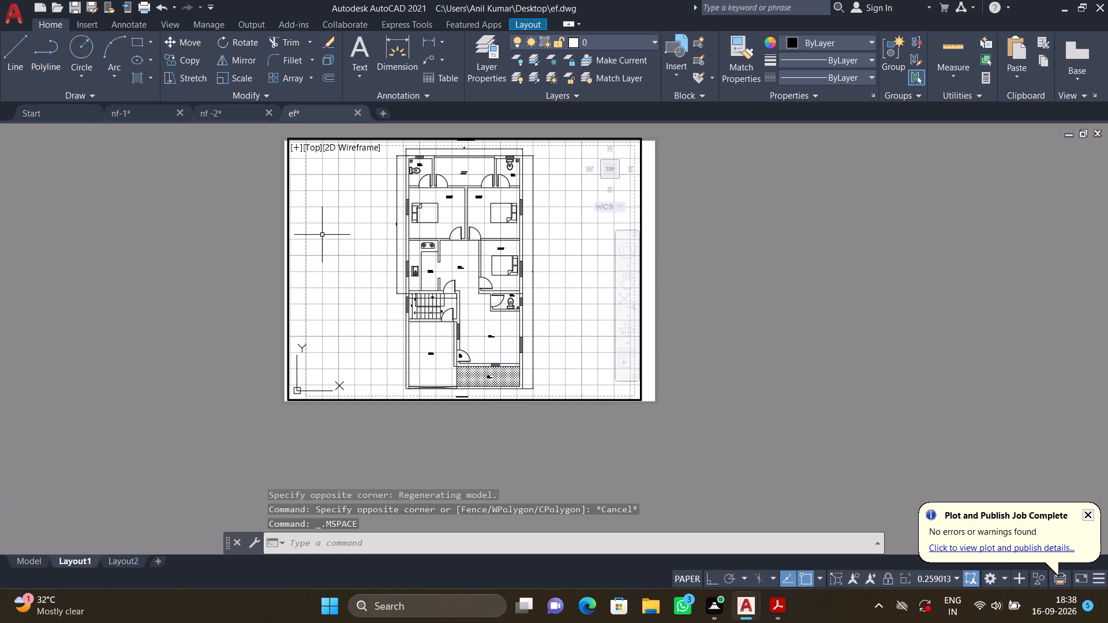
pyautogui.press('F7')
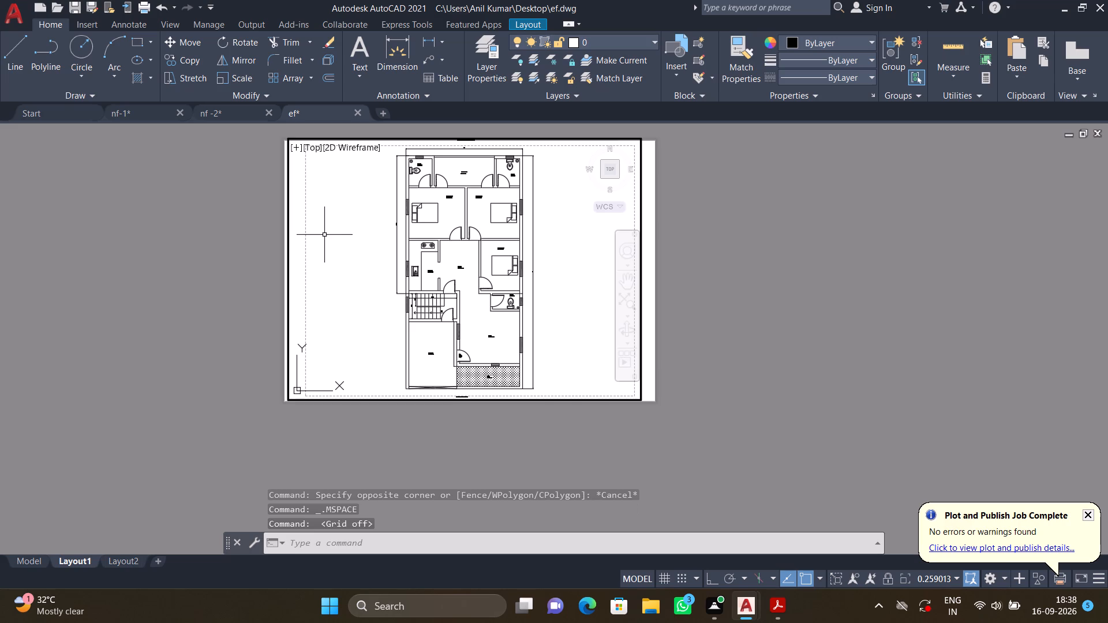
# Preview the single-sheet Layout1 plot, examine how the floor plan fits the page, and exit without plotting.
pyautogui.hotkey('ctrl', 'p')
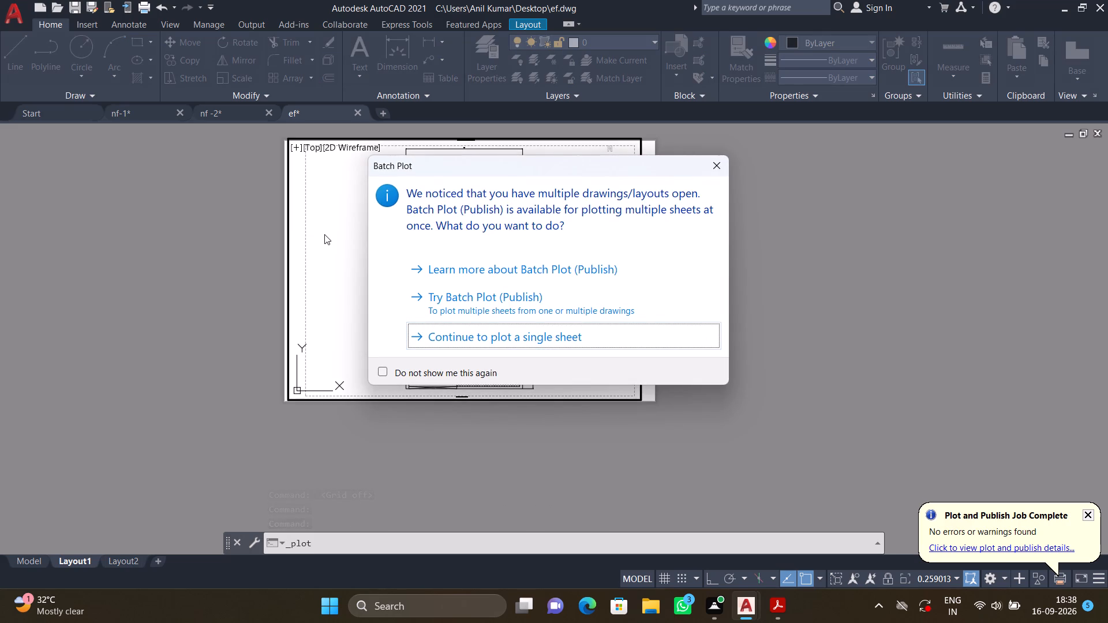
pyautogui.click(471, 338)
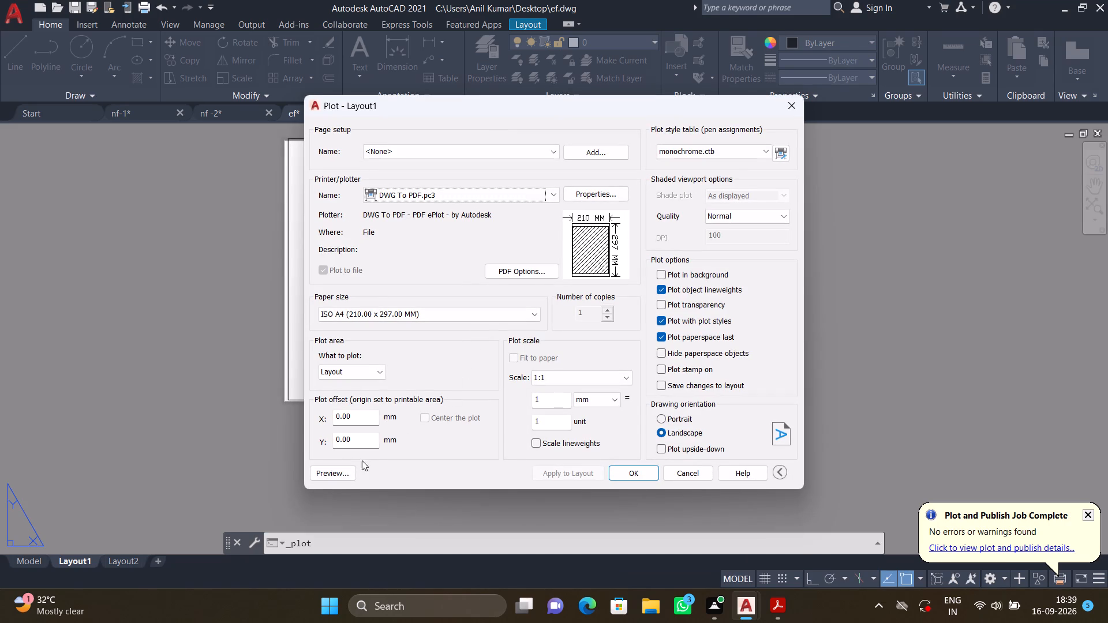
pyautogui.click(335, 470)
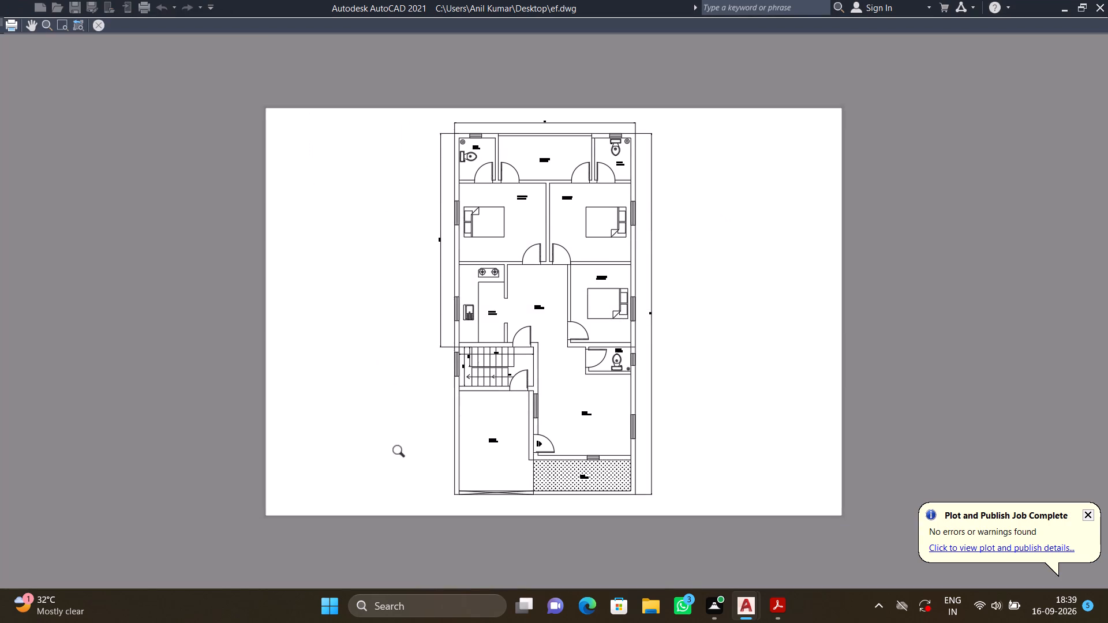
pyautogui.scroll(-1, 437, 442)
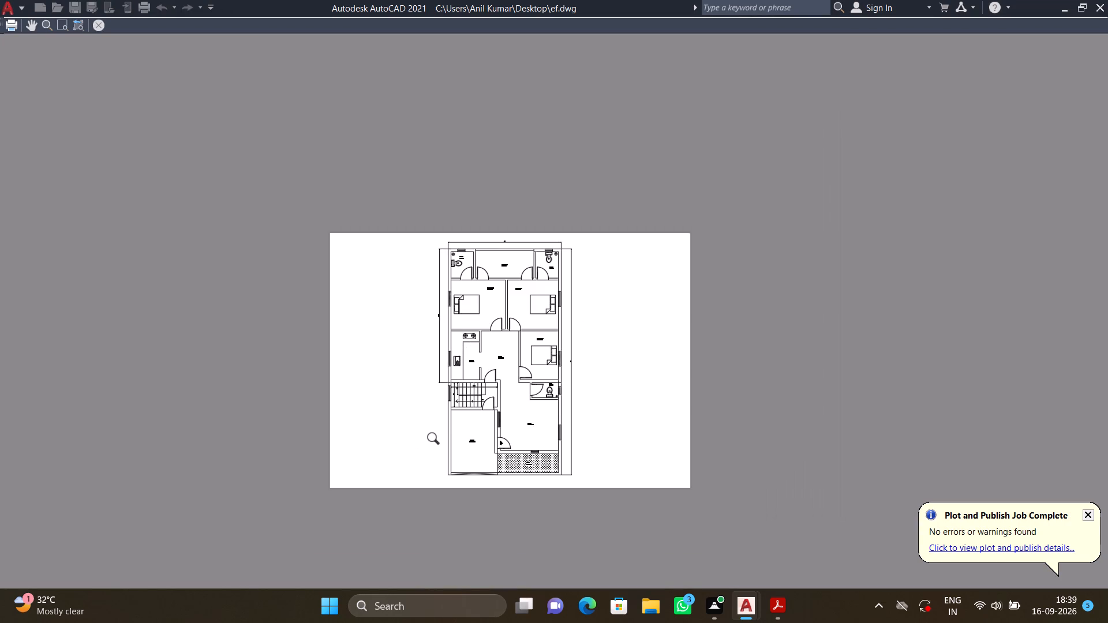
pyautogui.scroll(-3, 439, 433)
pyautogui.moveTo(439, 425); pyautogui.dragTo(440, 431, button='middle')
pyautogui.scroll(2, 435, 408)
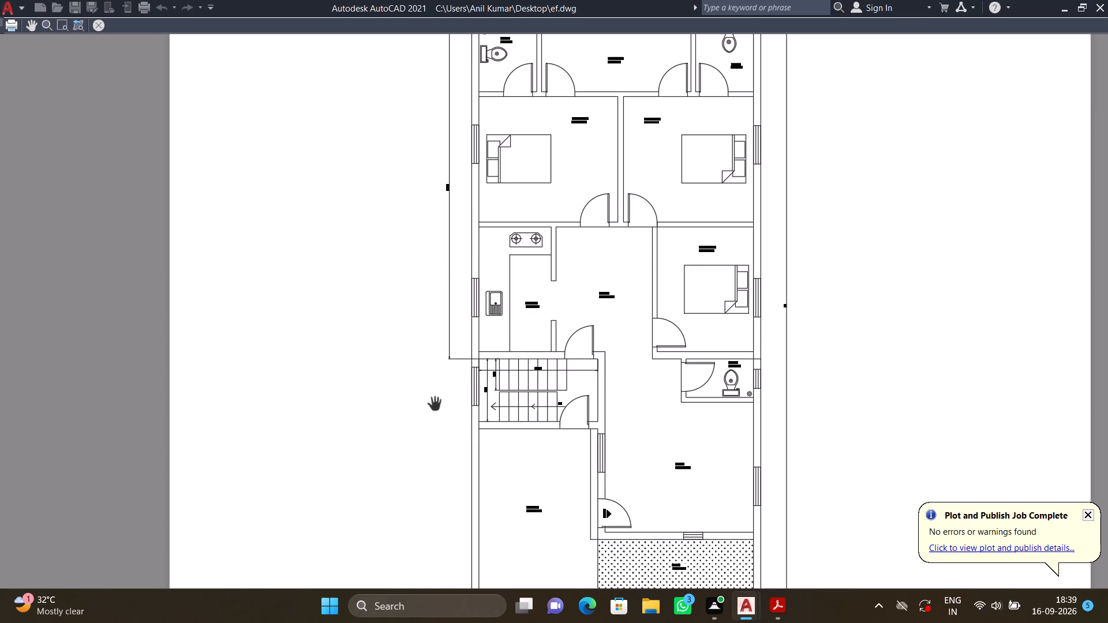
pyautogui.scroll(-1, 435, 405)
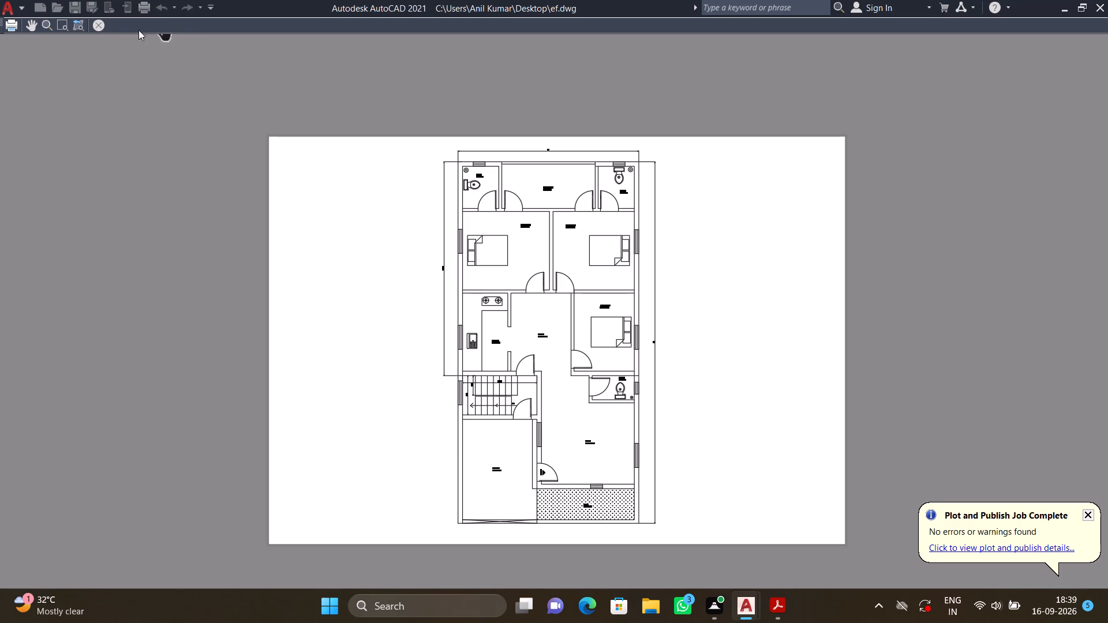
pyautogui.click(96, 26)
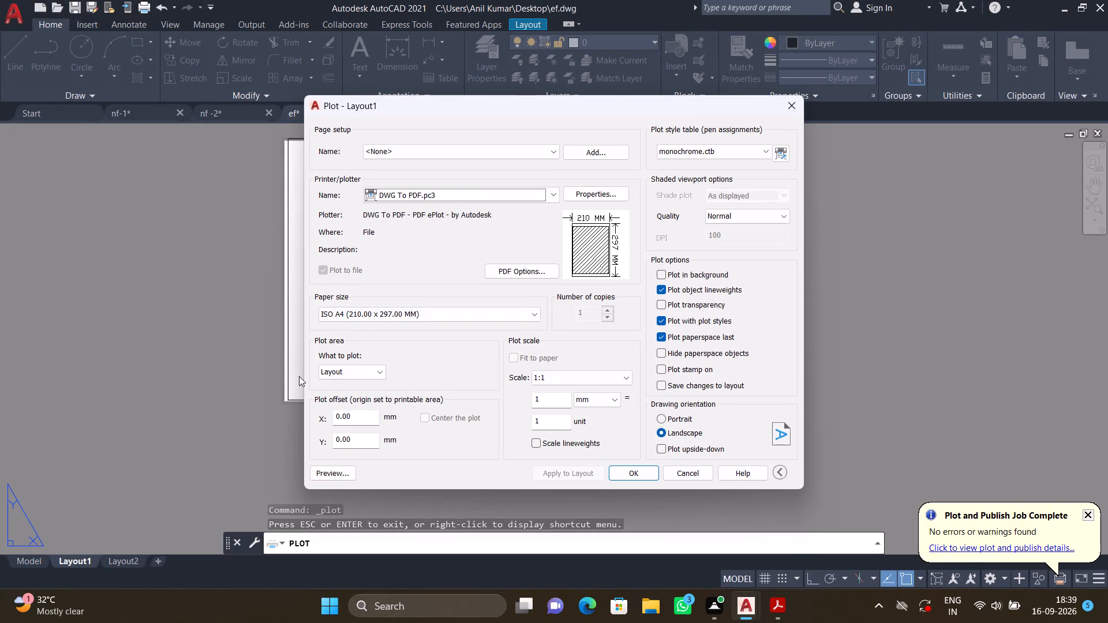
pyautogui.click(787, 99)
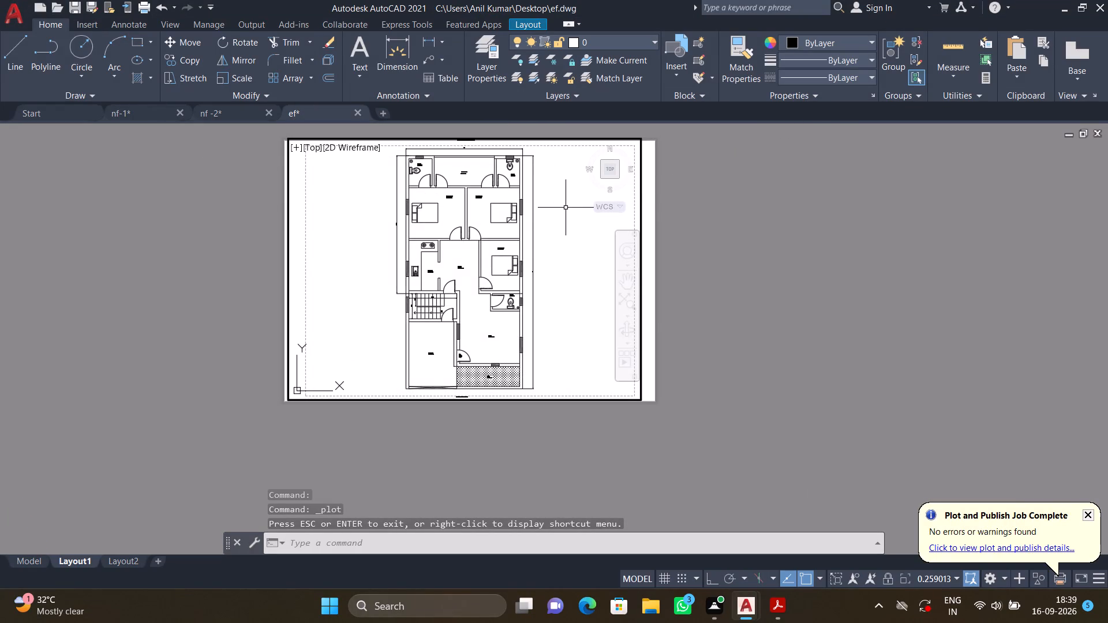
# Shrink the floor plan inside the Layout1 viewport to a scale of about 0.162 and centre it with both titles inside the sheet.
pyautogui.scroll(-1, 564, 208)
pyautogui.moveTo(562, 208); pyautogui.dragTo(550, 227, button='middle')
pyautogui.moveTo(544, 239); pyautogui.dragTo(514, 245, button='middle')
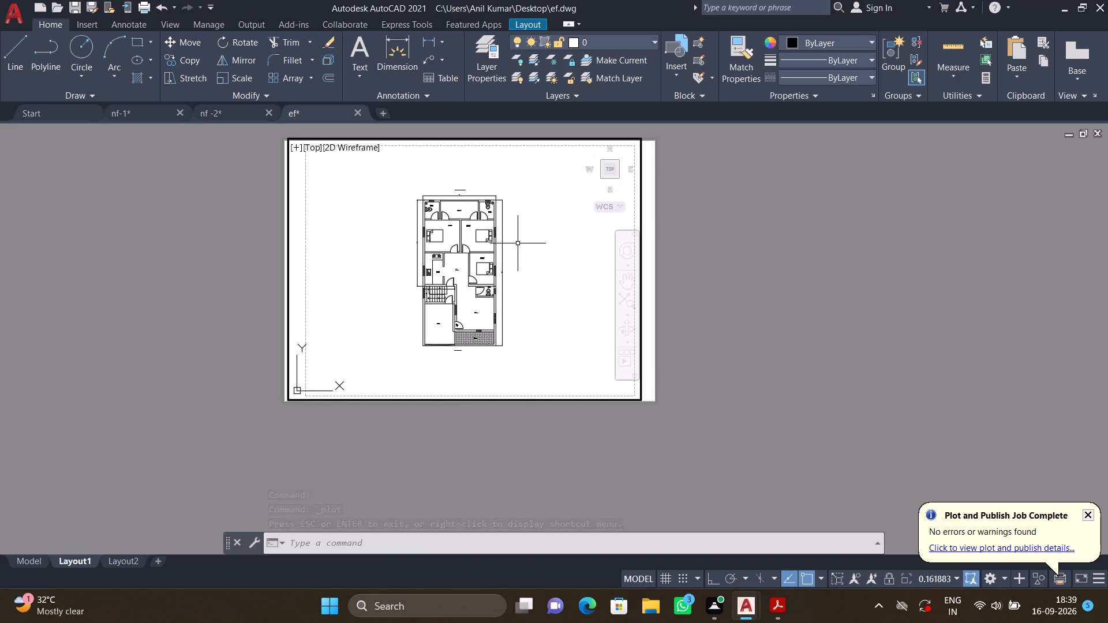
pyautogui.moveTo(518, 245); pyautogui.dragTo(515, 262, button='middle')
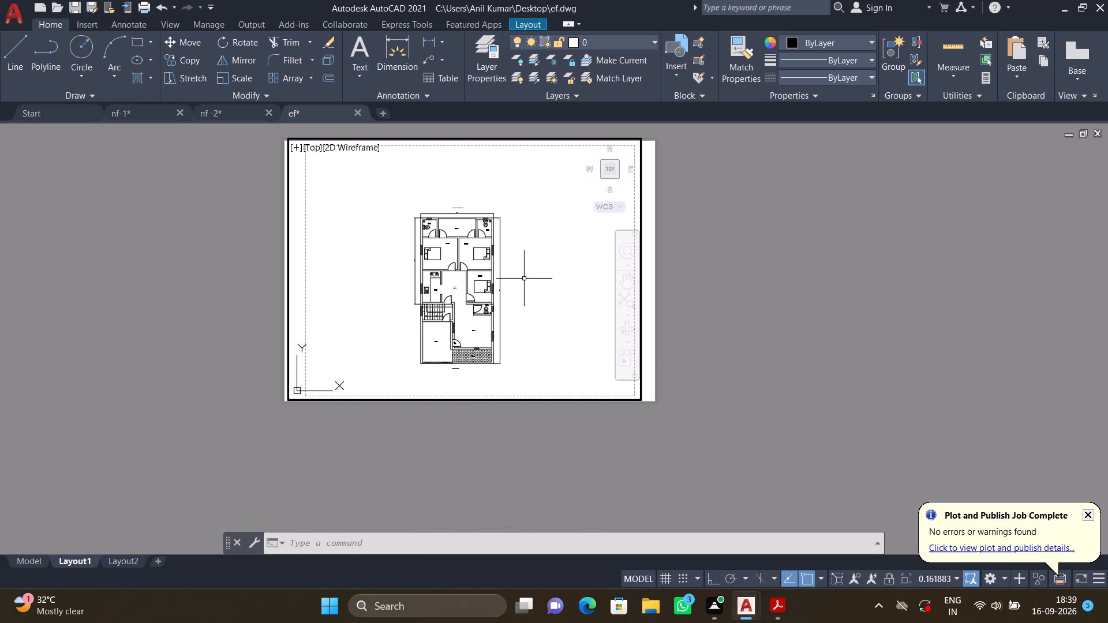
pyautogui.moveTo(523, 283); pyautogui.dragTo(516, 263, button='middle')
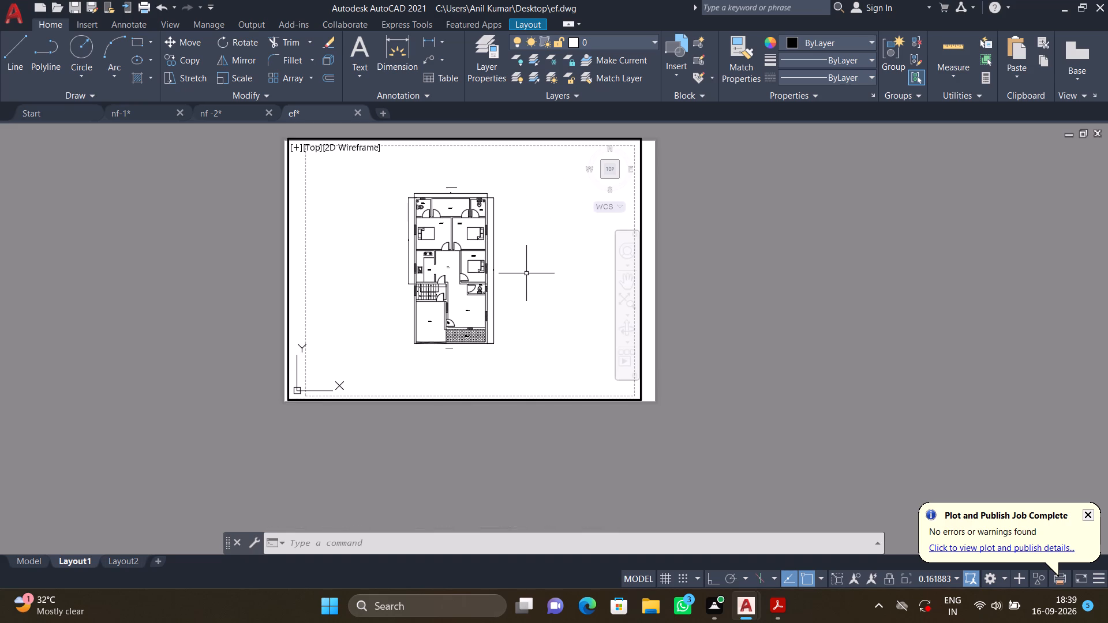
# Preview the single-sheet Layout1 plot again and examine the plan, its titles and its placement on the page.
pyautogui.hotkey('ctrl', 'p')
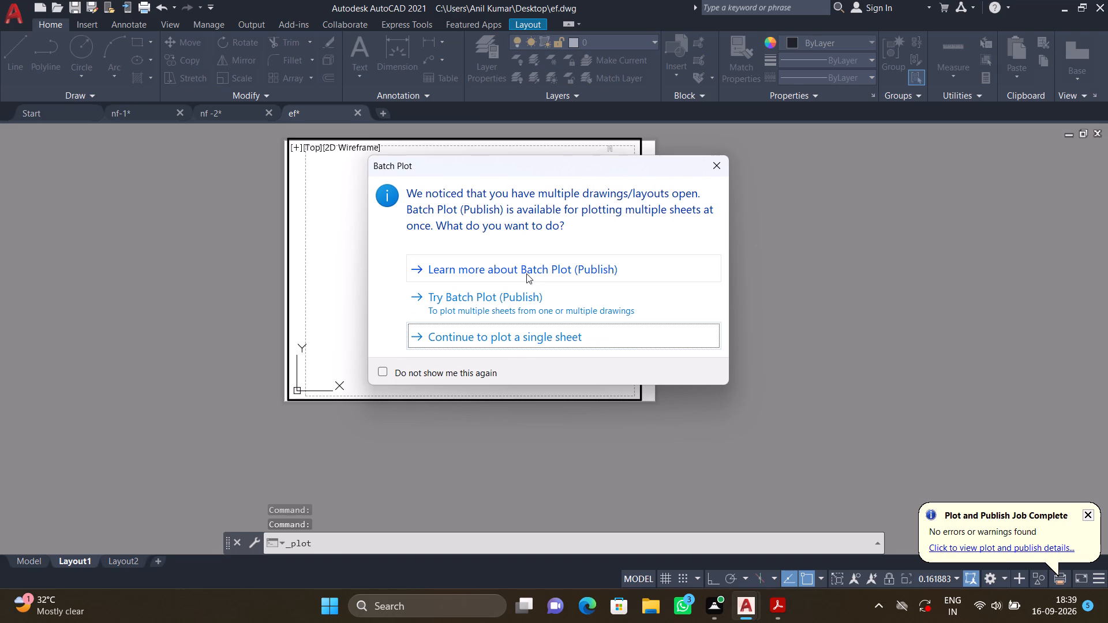
pyautogui.click(526, 334)
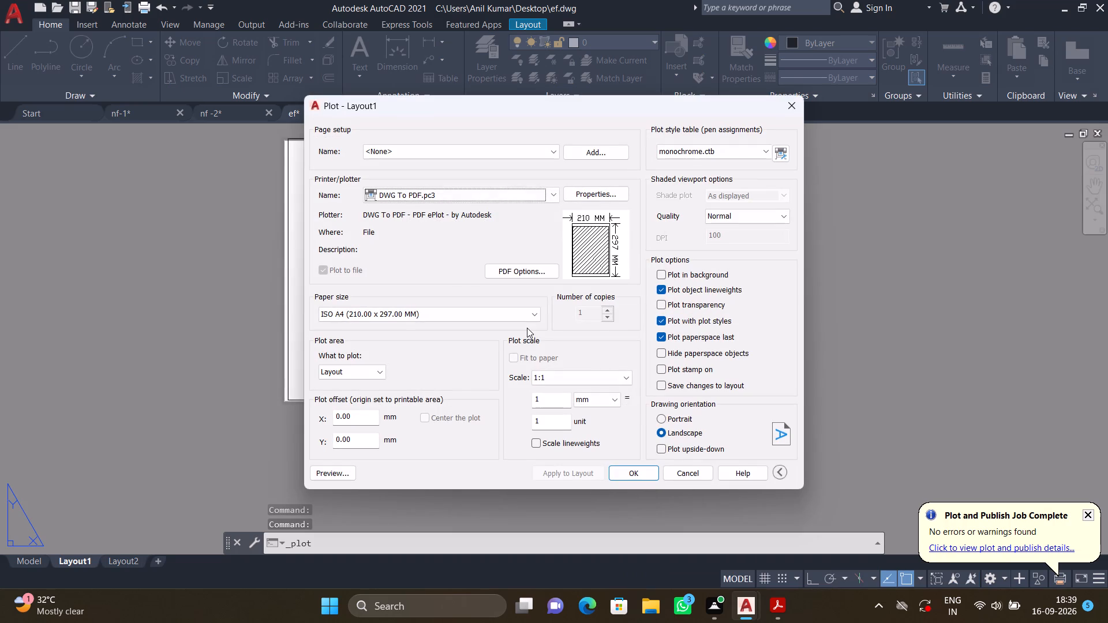
pyautogui.click(342, 473)
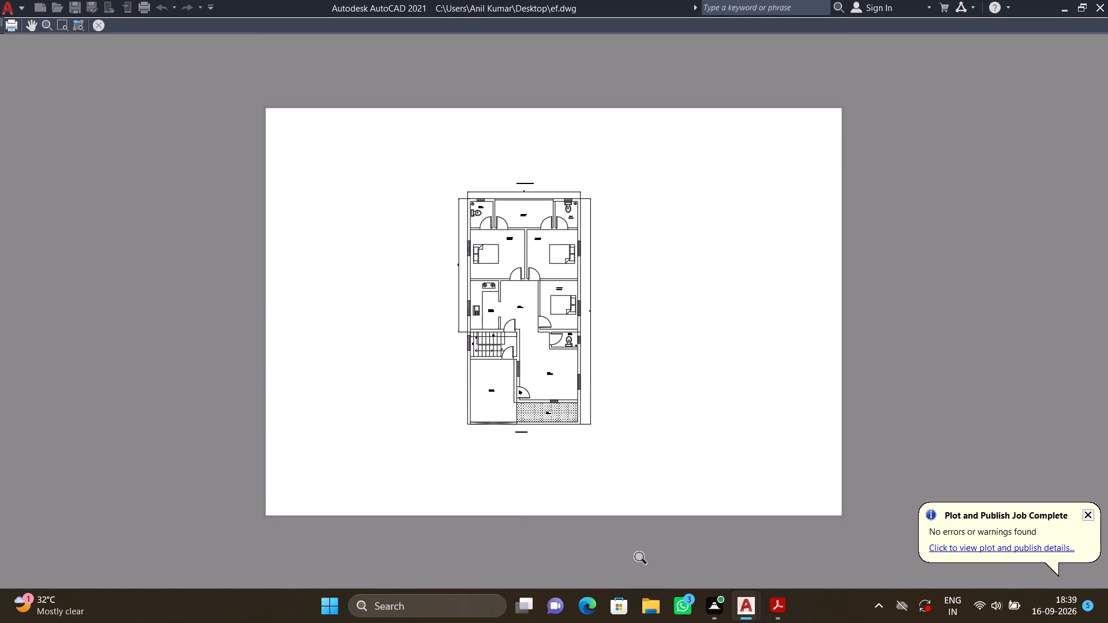
pyautogui.scroll(5, 514, 456)
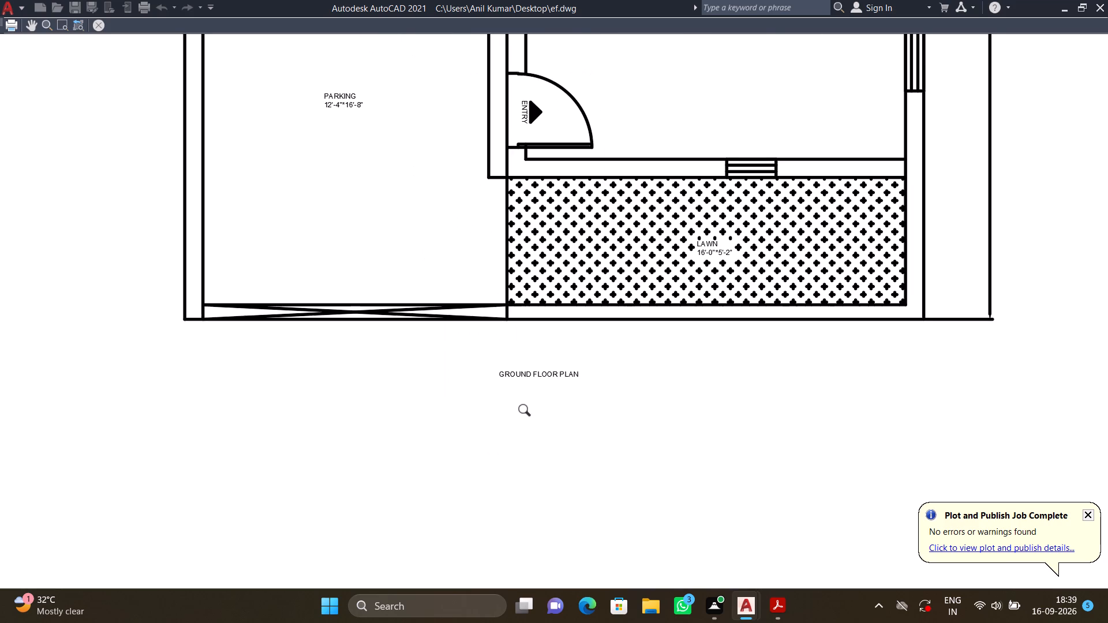
pyautogui.scroll(-4, 528, 412)
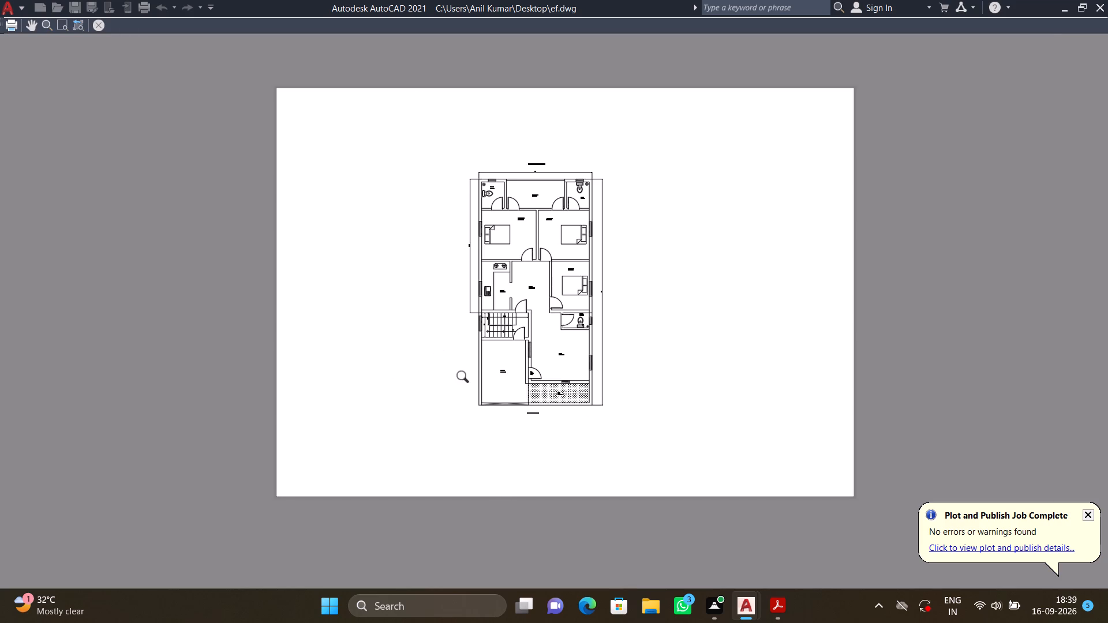
pyautogui.scroll(2, 533, 275)
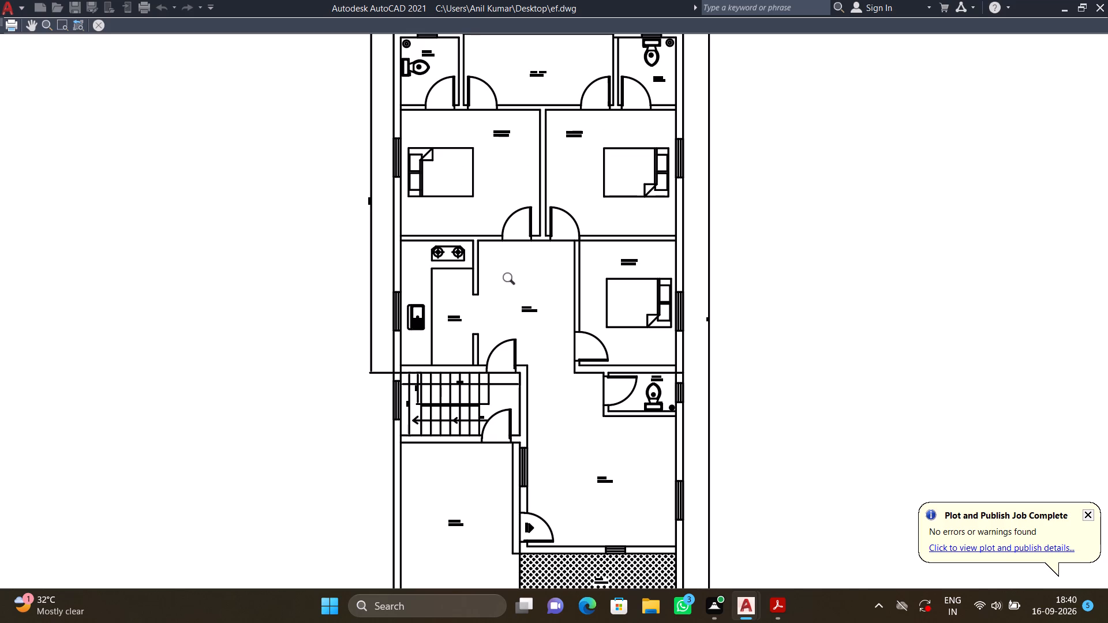
pyautogui.moveTo(507, 282); pyautogui.dragTo(503, 332, button='middle')
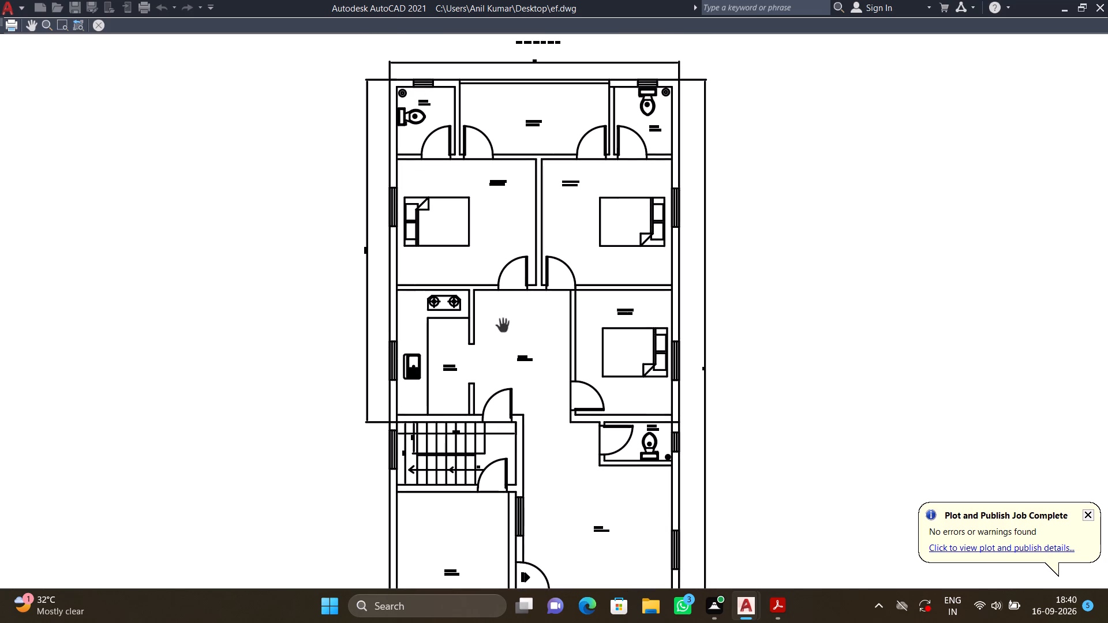
pyautogui.scroll(-2, 512, 312)
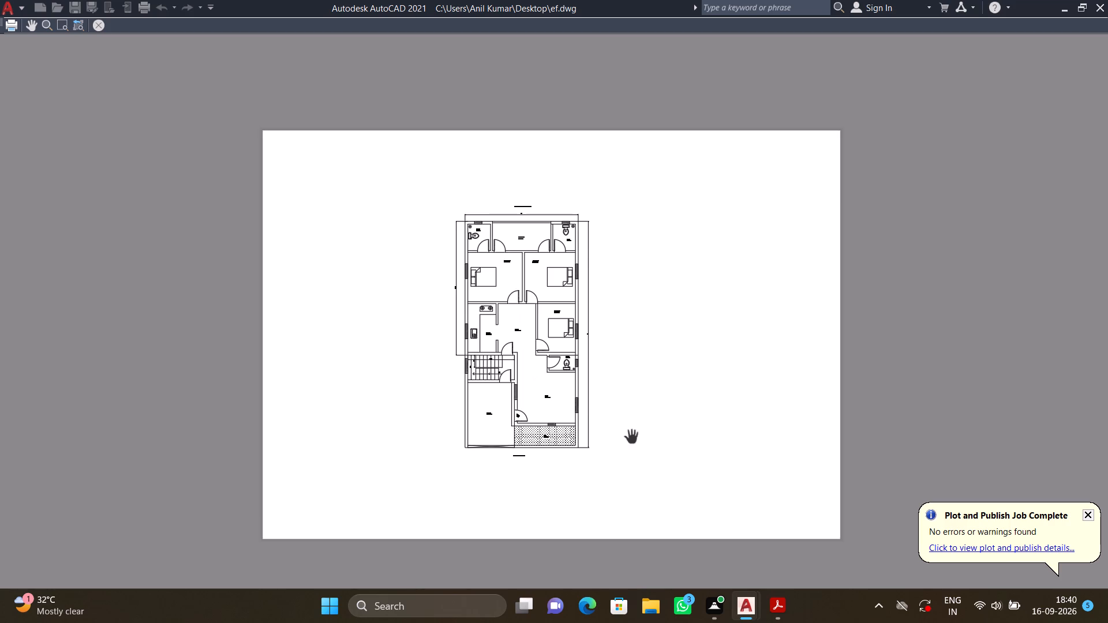
pyautogui.click(100, 27)
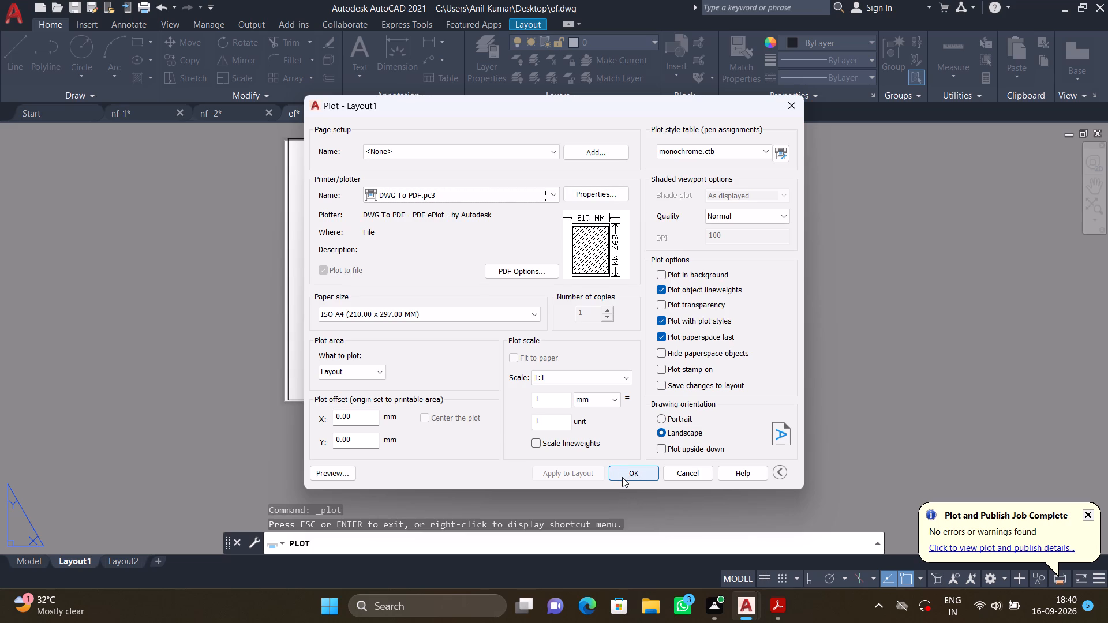
# Plot Layout1 to a PDF saved on the Desktop as ef-Layout1.pdf.
pyautogui.click(621, 475)
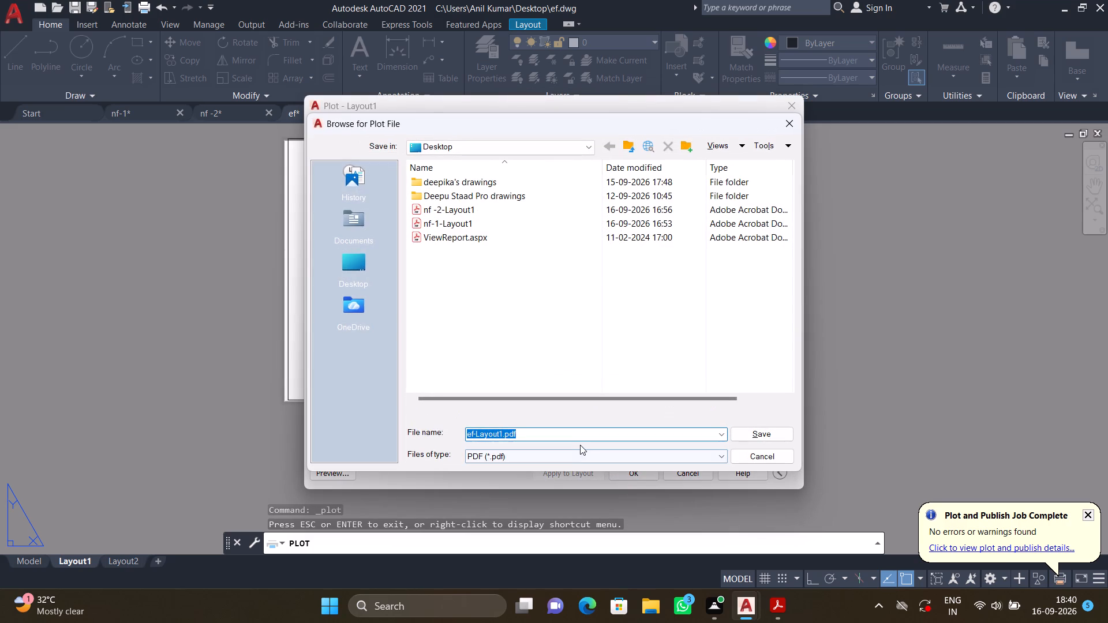
pyautogui.click(343, 263)
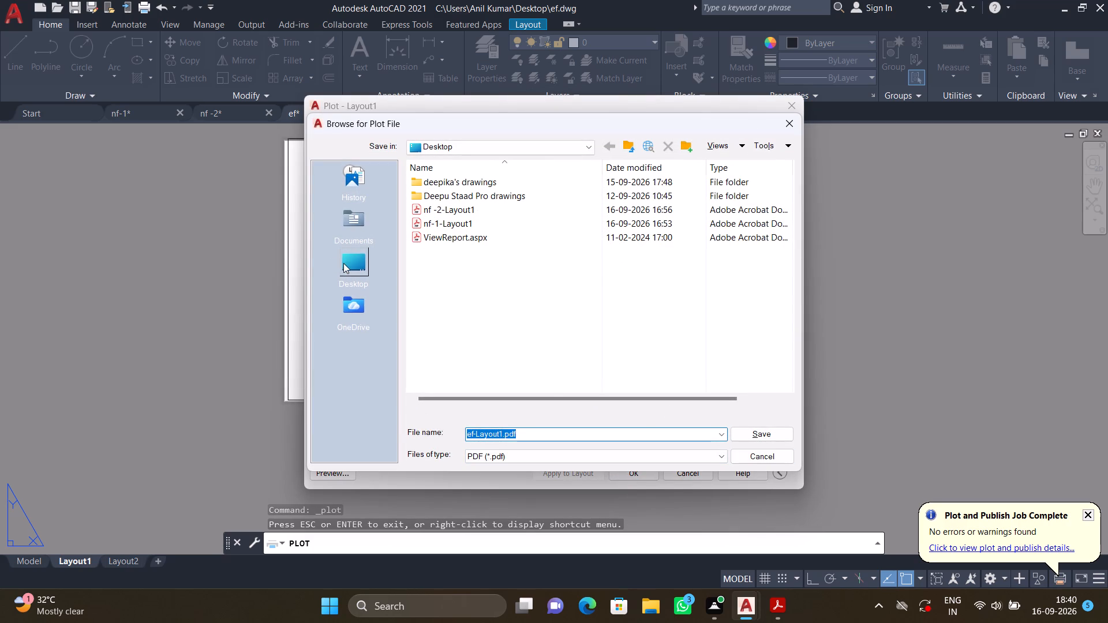
pyautogui.click(761, 431)
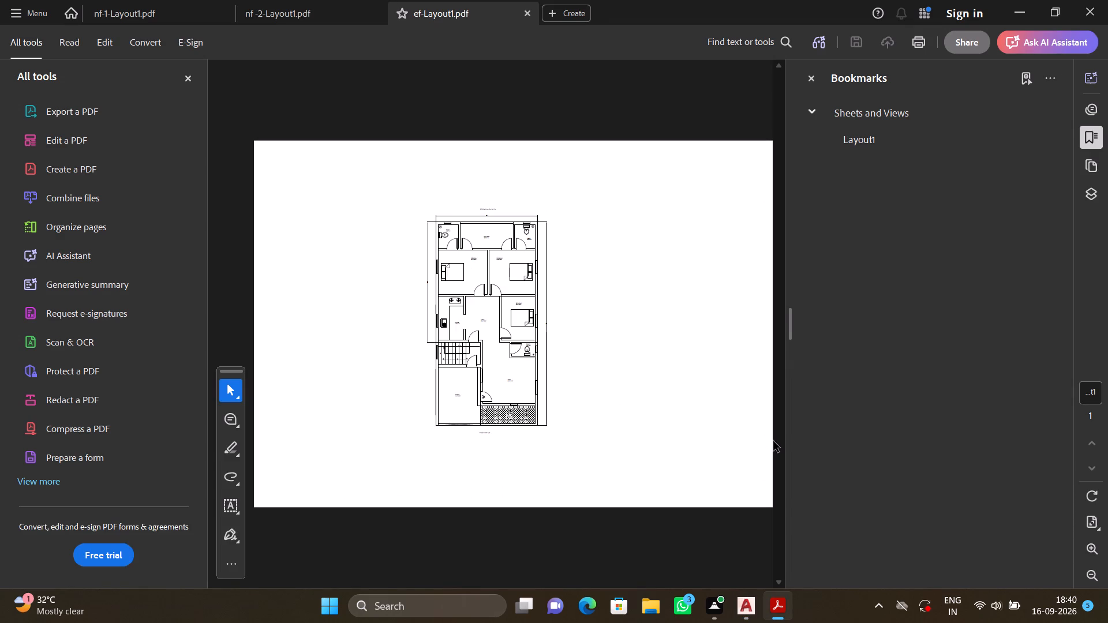
# Inspect the plotted floor plan in ef-Layout1.pdf in Adobe Acrobat.
pyautogui.scroll(4, 503, 209)
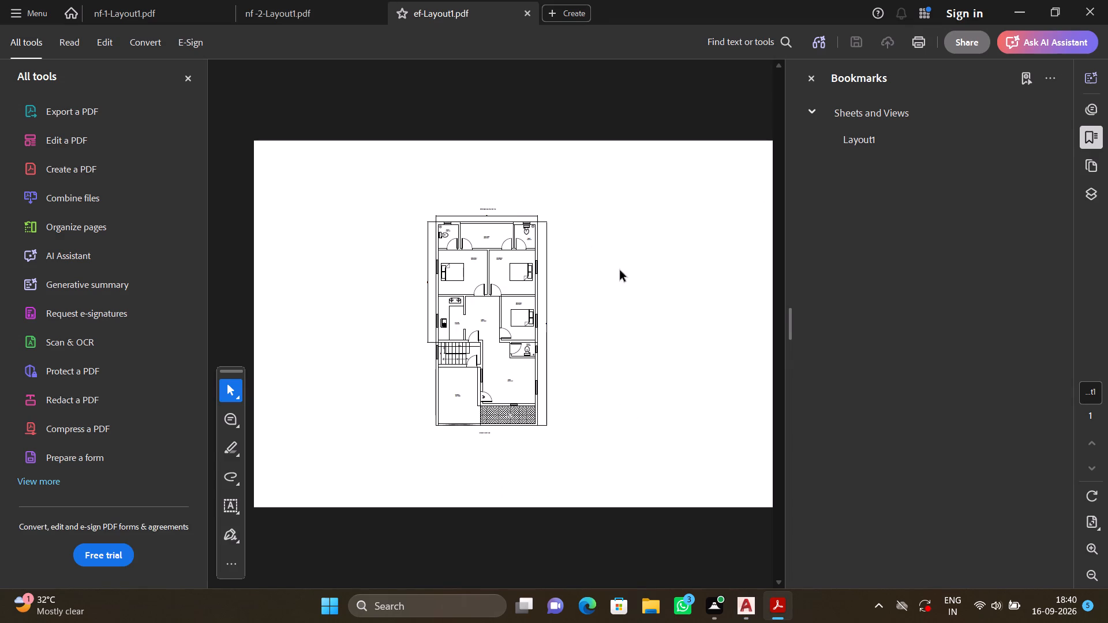
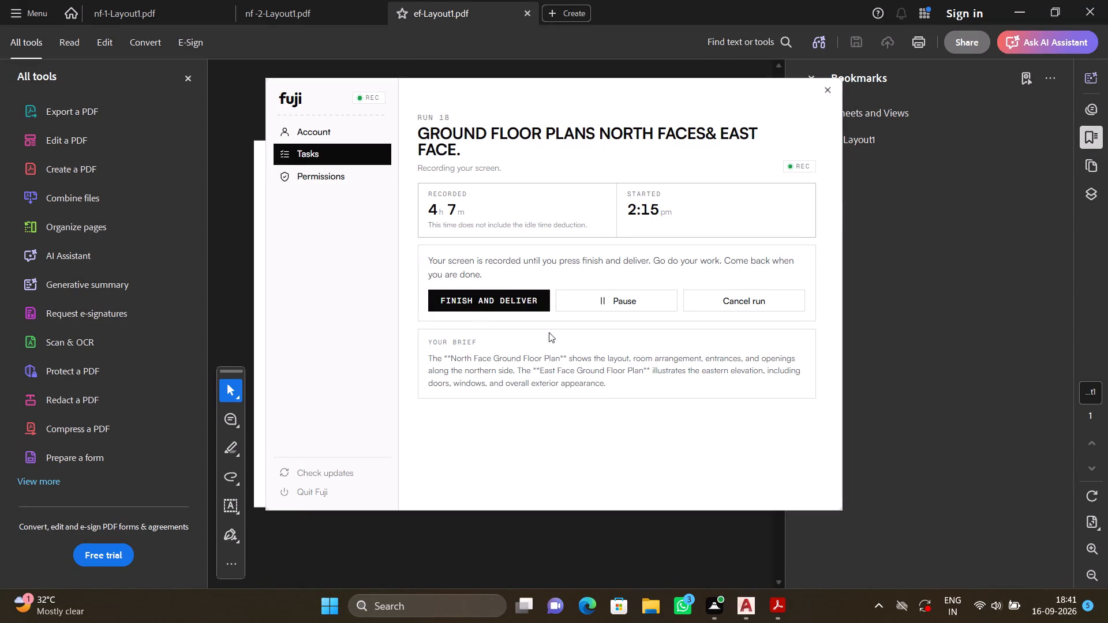
# Close Adobe Acrobat with the plotted layout PDFs.
pyautogui.click(1087, 6)
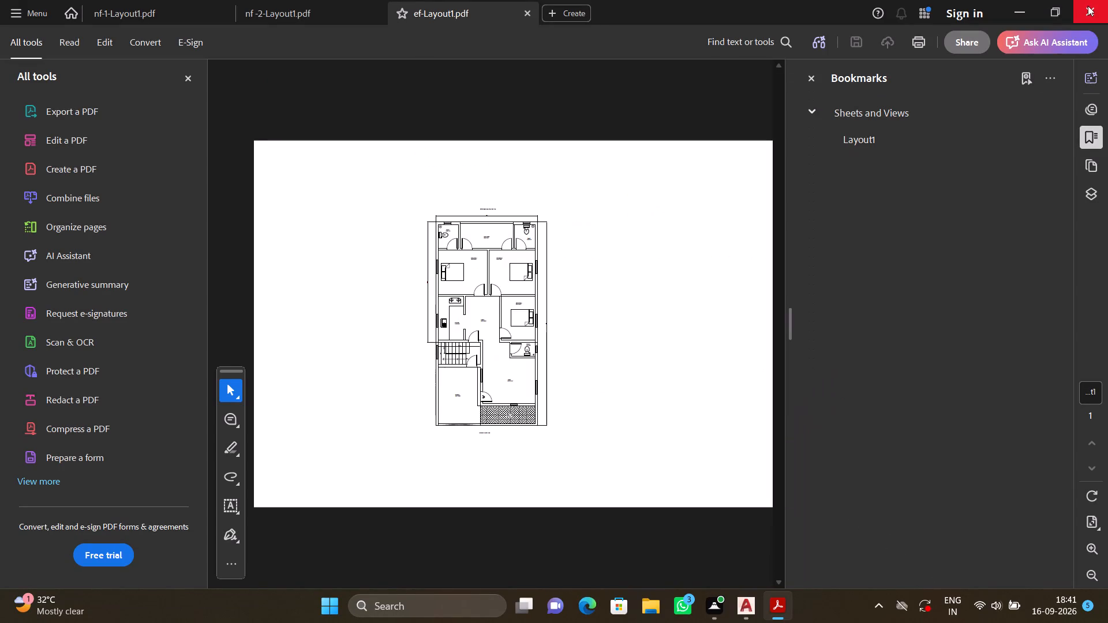